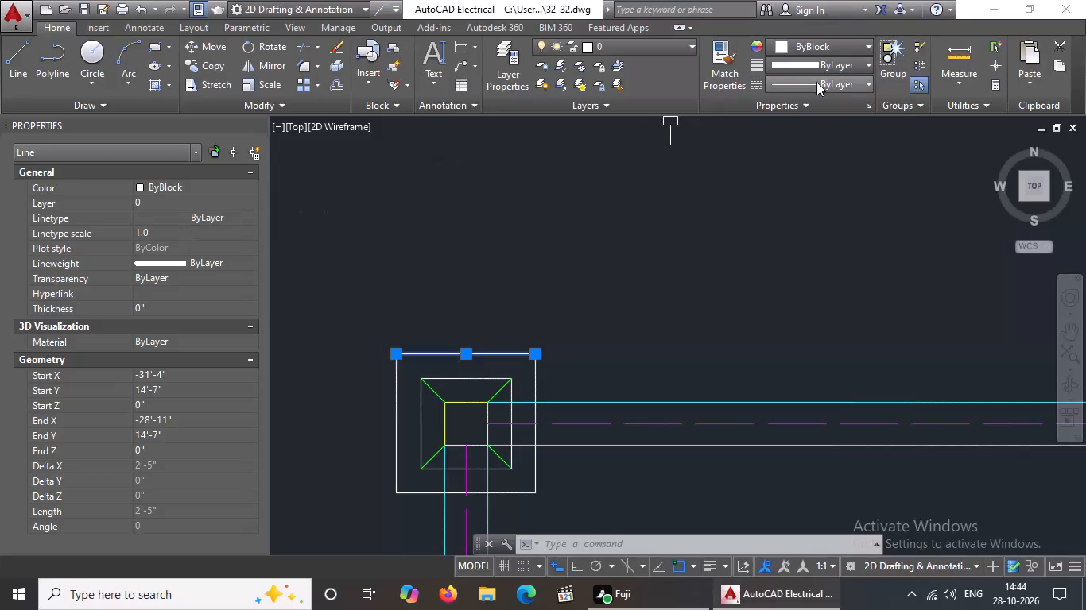
Give the outer square's top edge line on the left footing the ACAD_ISO02 dashed linetype with a linetype scale of 0.5.
{"action": "left_click", "coordinate": [816, 82]}
{"action": "left_click", "coordinate": [810, 140]}
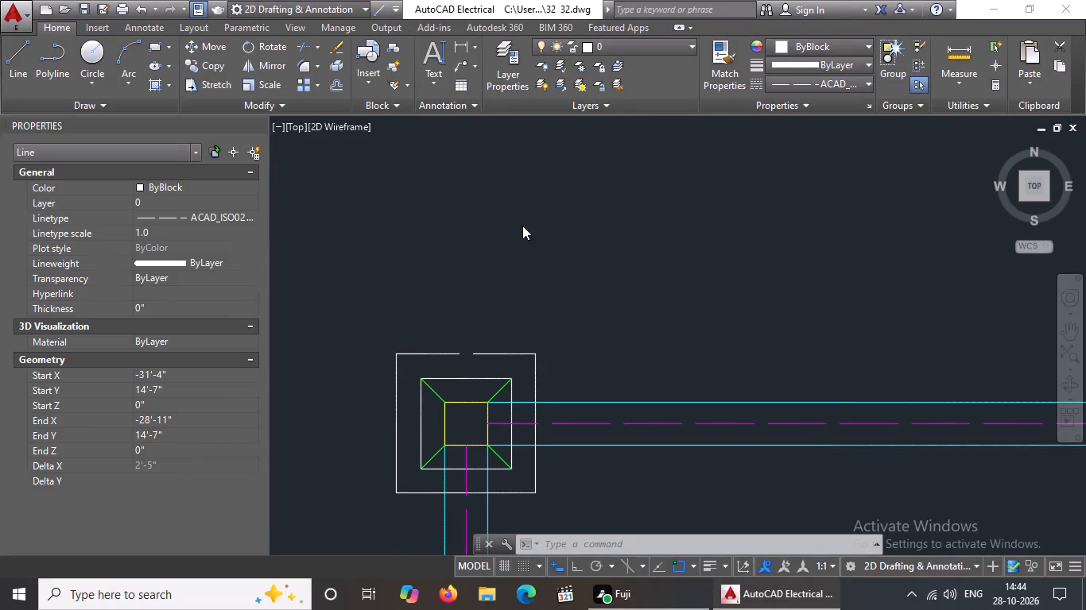
{"action": "left_click", "coordinate": [184, 230]}
{"action": "key", "text": "BackSpace"}
{"action": "key", "text": "BackSpace"}
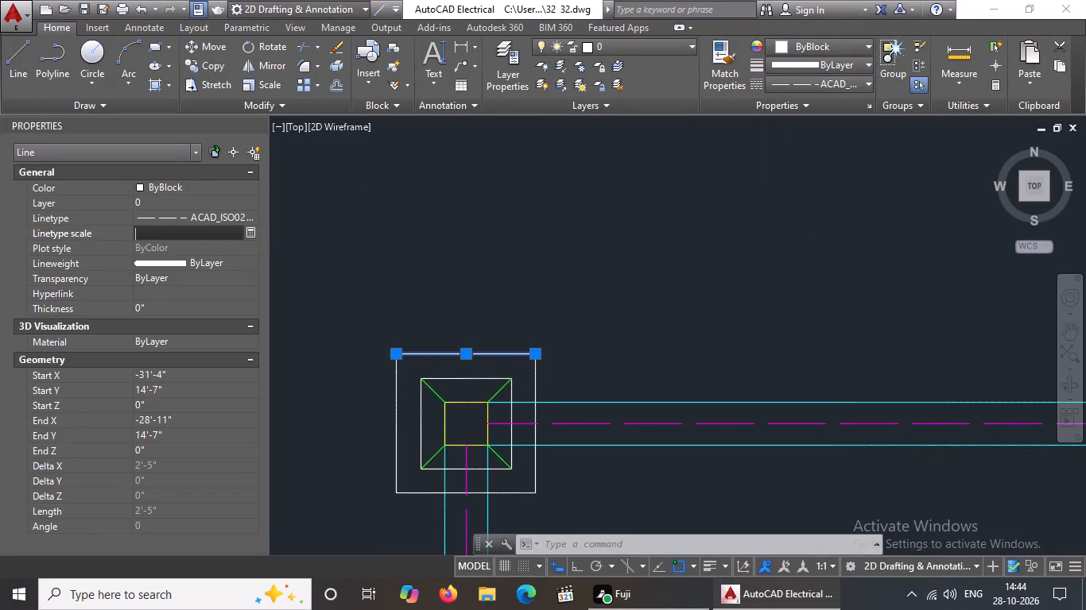
{"action": "type", "text": "0.5"}
{"action": "key", "text": "Return"}
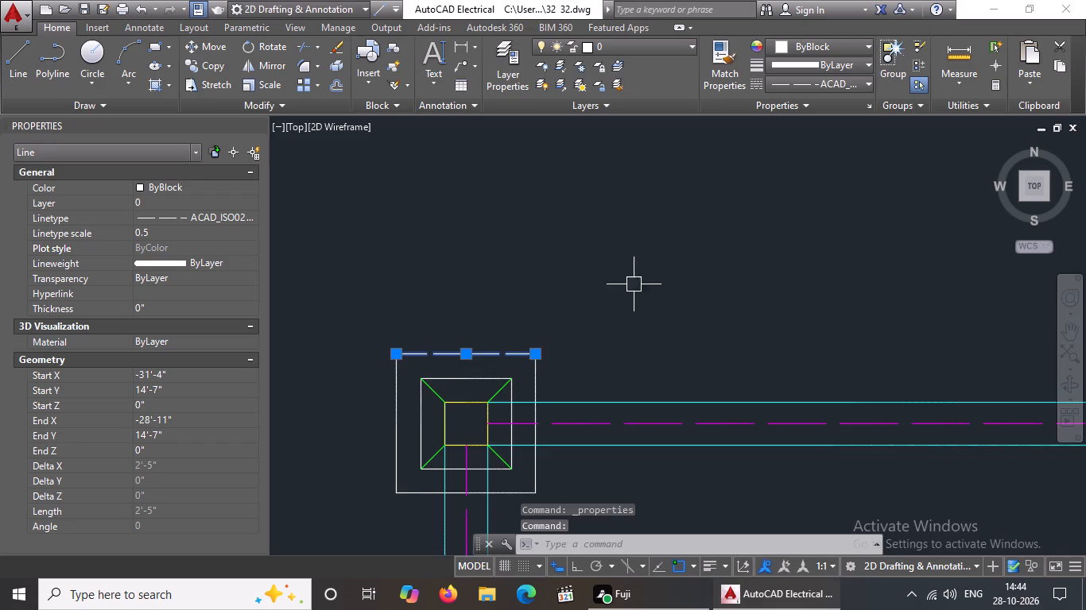
{"action": "scroll", "coordinate": [628, 264], "scroll_direction": "down", "scroll_amount": 3}
{"action": "scroll", "coordinate": [623, 293], "scroll_direction": "up", "scroll_amount": 3}
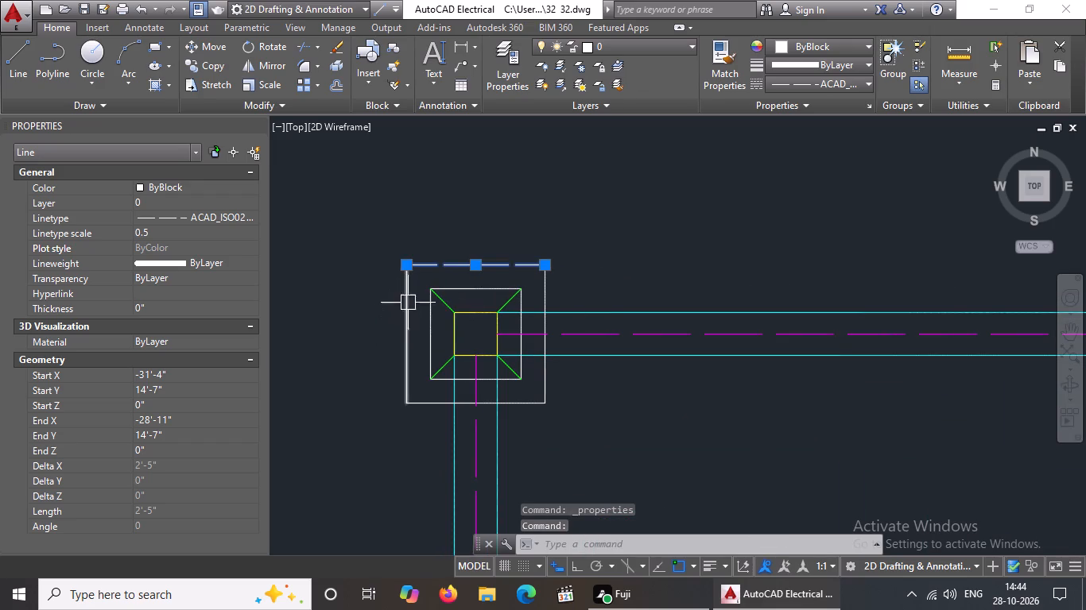
Set the outer square's left edge line on the same footing to linetype scale 0.5 and the ACAD_ISO02 dashed linetype.
{"action": "left_click", "coordinate": [410, 300]}
{"action": "left_click", "coordinate": [164, 231]}
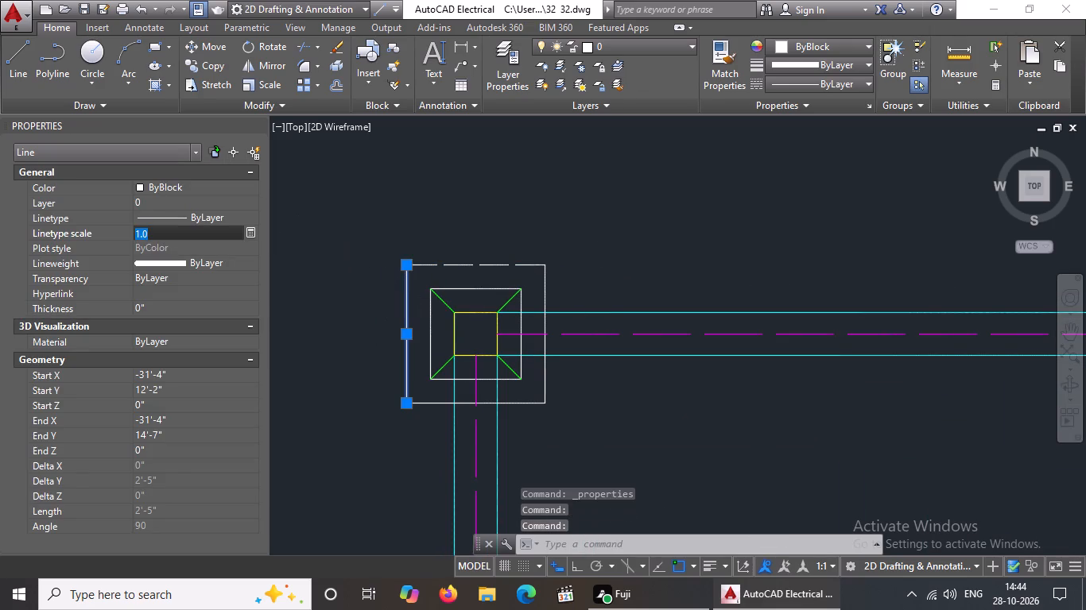
{"action": "key", "text": "BackSpace"}
{"action": "key", "text": "BackSpace"}
{"action": "type", "text": "0.5"}
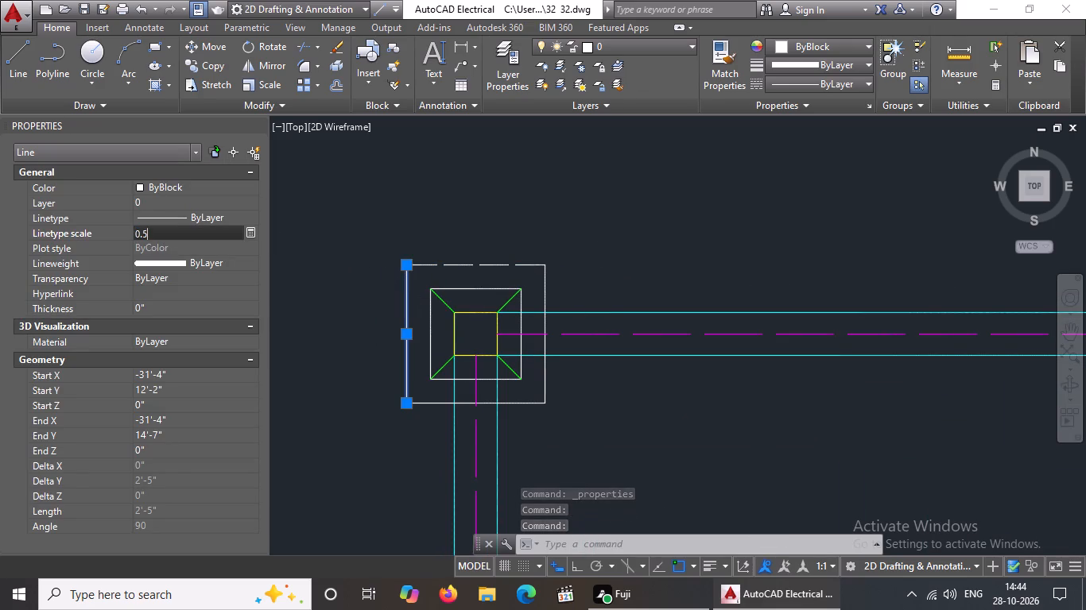
{"action": "key", "text": "Return"}
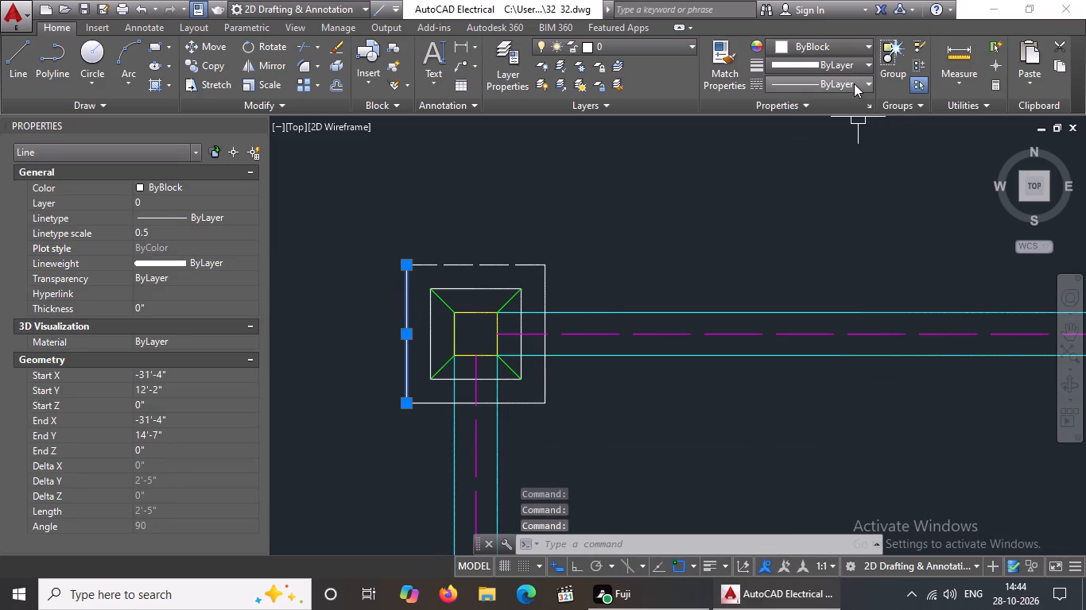
{"action": "left_click", "coordinate": [855, 84]}
{"action": "left_click", "coordinate": [816, 144]}
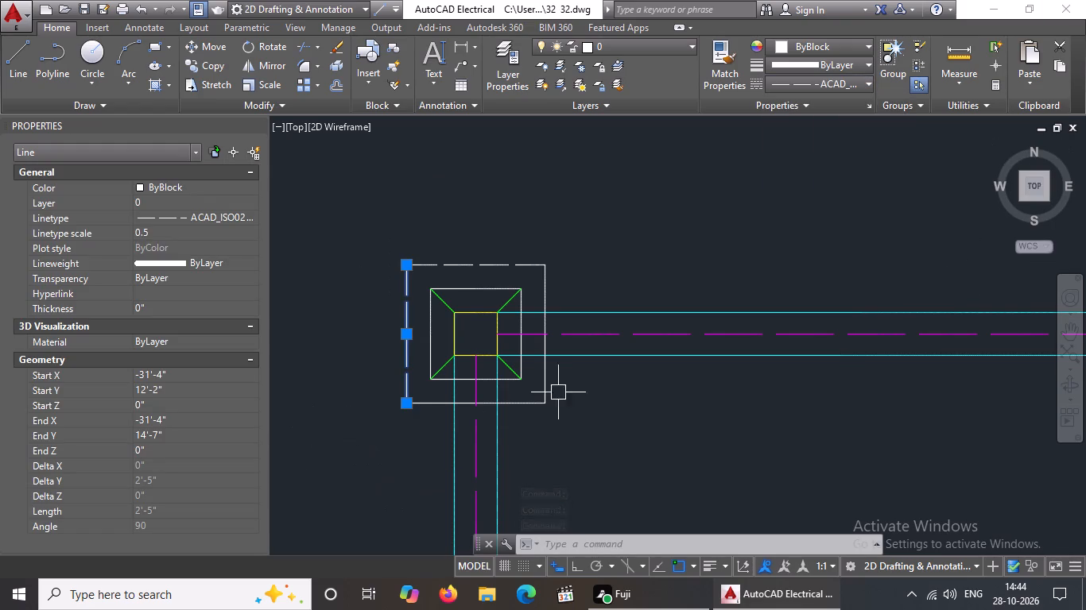
Close the object properties display and clear the selection.
{"action": "left_click", "coordinate": [526, 403]}
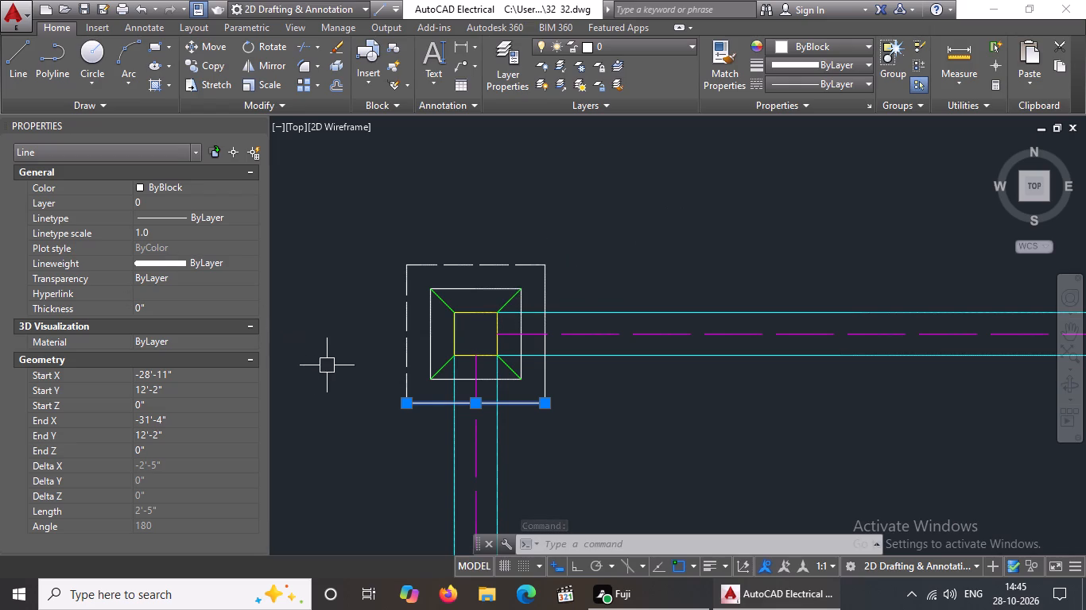
{"action": "key", "text": "Escape"}
{"action": "left_click", "coordinate": [428, 337]}
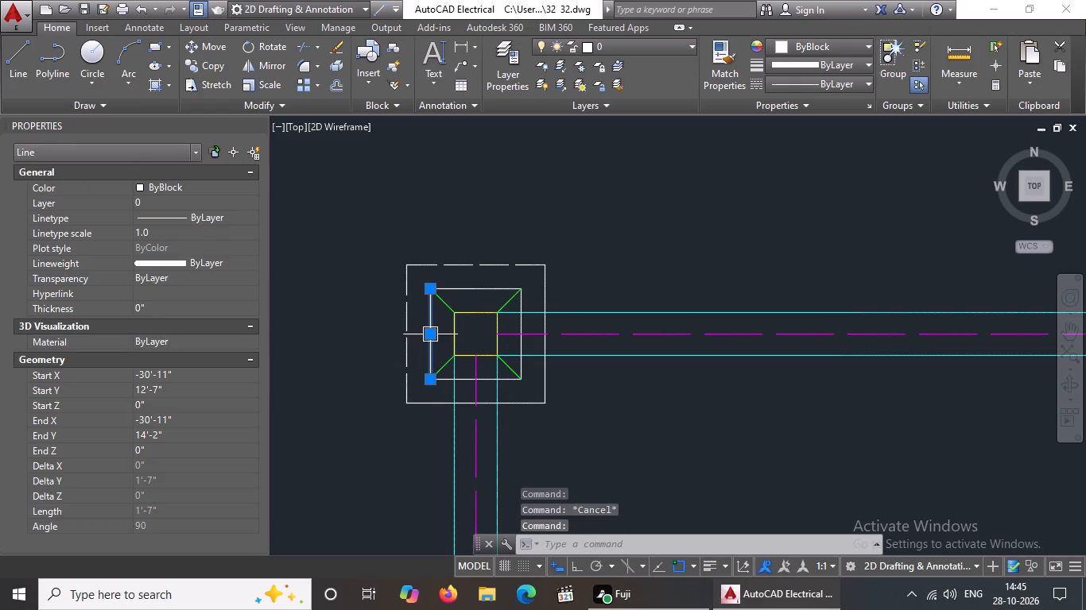
{"action": "left_click", "coordinate": [257, 120]}
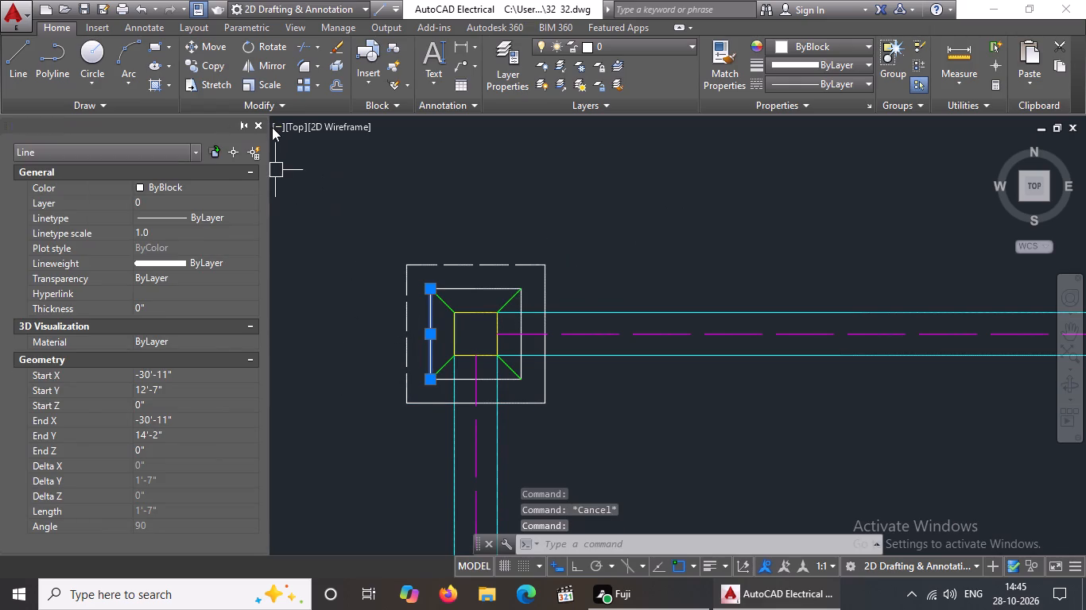
{"action": "left_click", "coordinate": [258, 118]}
{"action": "left_click", "coordinate": [260, 122]}
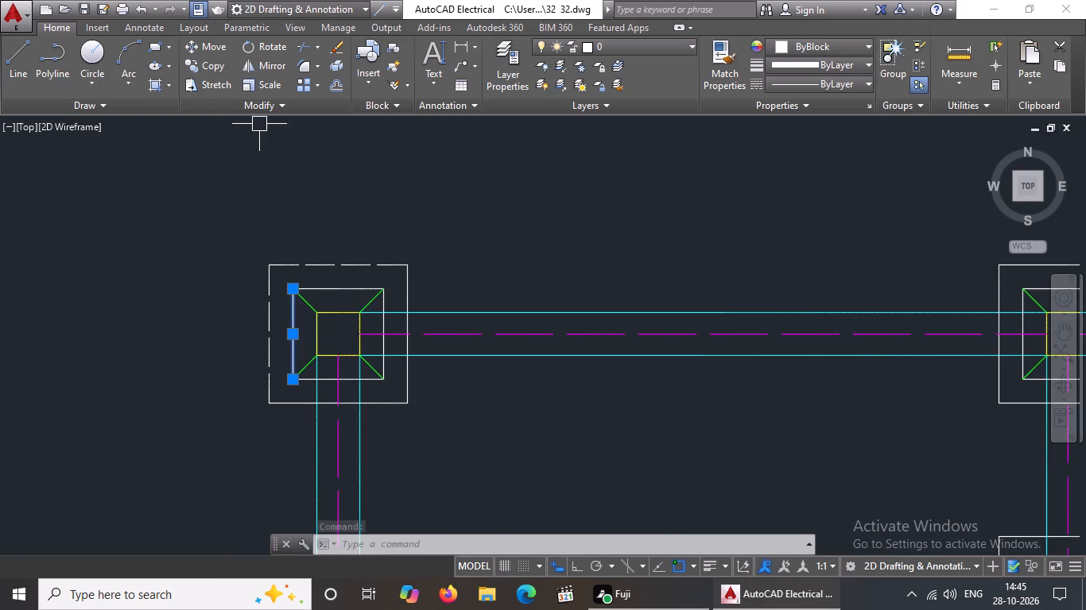
{"action": "key", "text": "Escape"}
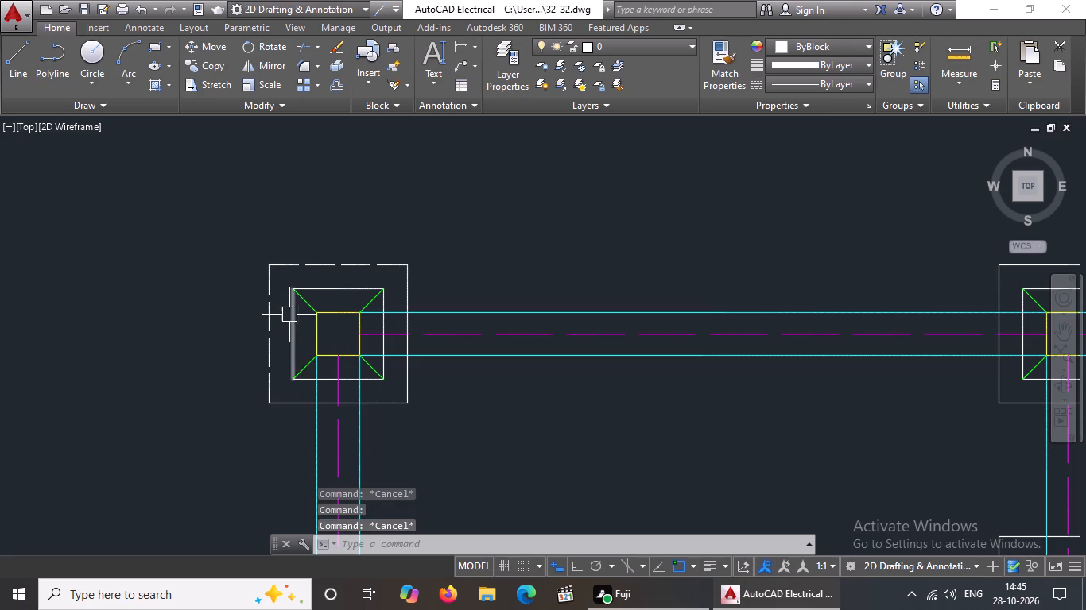
Change the left and top edge lines of the middle square on the top row's left footing to Yellow.
{"action": "left_click", "coordinate": [291, 314]}
{"action": "left_click", "coordinate": [820, 48]}
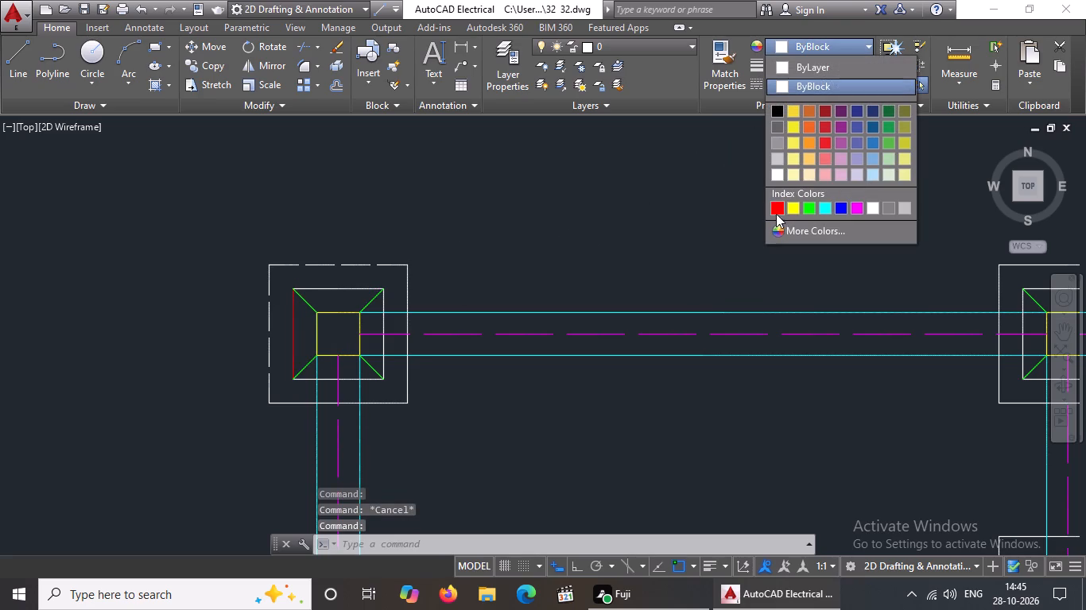
{"action": "left_click", "coordinate": [790, 205]}
{"action": "key", "text": "Escape"}
{"action": "left_click", "coordinate": [319, 288]}
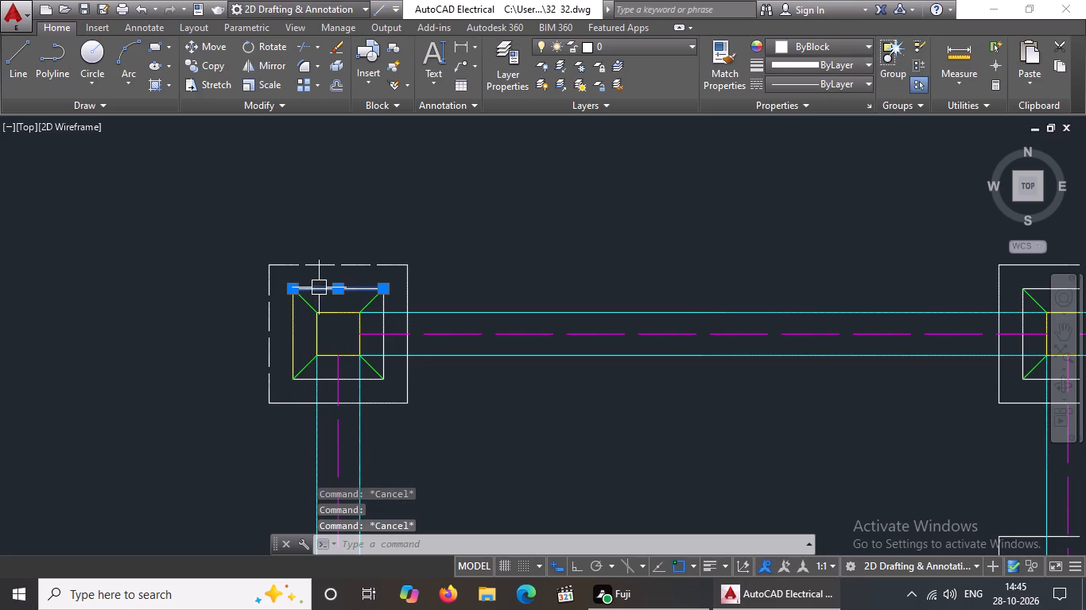
{"action": "left_click", "coordinate": [826, 49]}
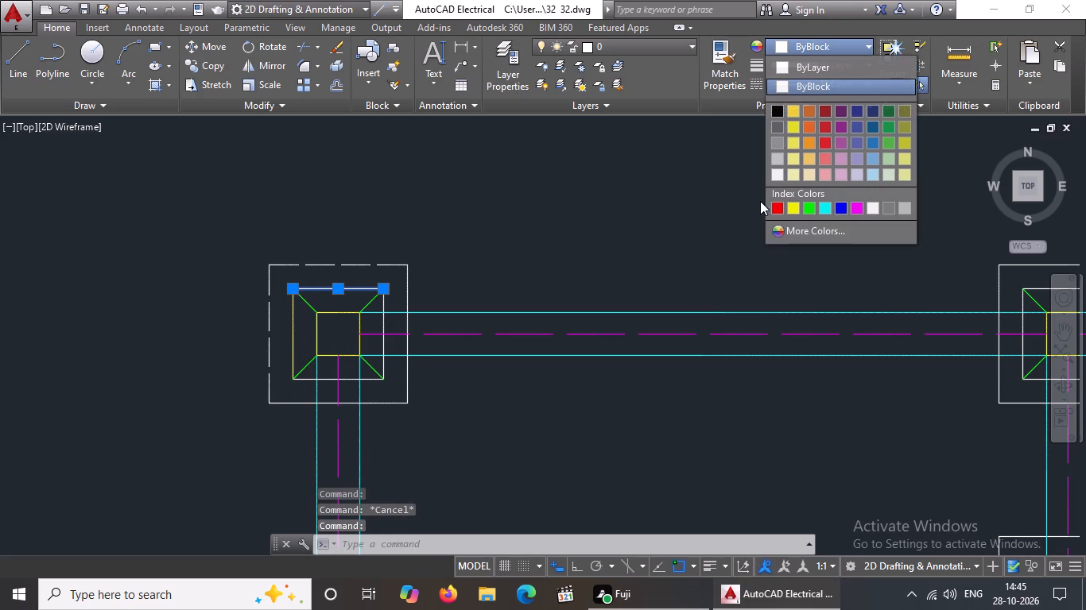
{"action": "left_click", "coordinate": [794, 207]}
{"action": "key", "text": "Escape"}
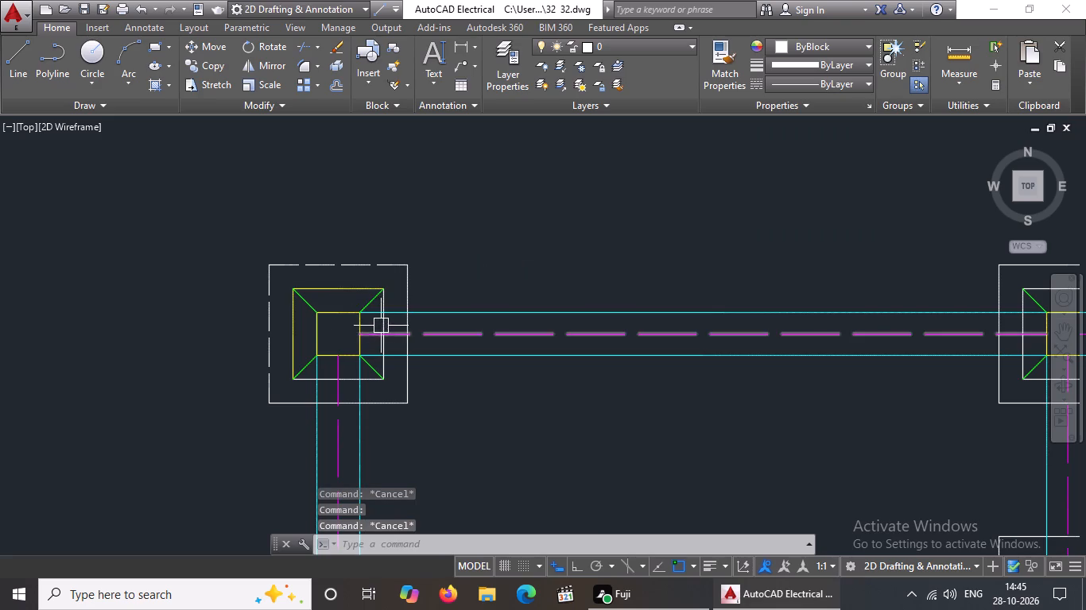
Set the right and bottom edge lines of the left footing's middle square to Yellow.
{"action": "scroll", "coordinate": [382, 324], "scroll_direction": "up", "scroll_amount": 2}
{"action": "left_click", "coordinate": [381, 322]}
{"action": "left_click", "coordinate": [805, 44]}
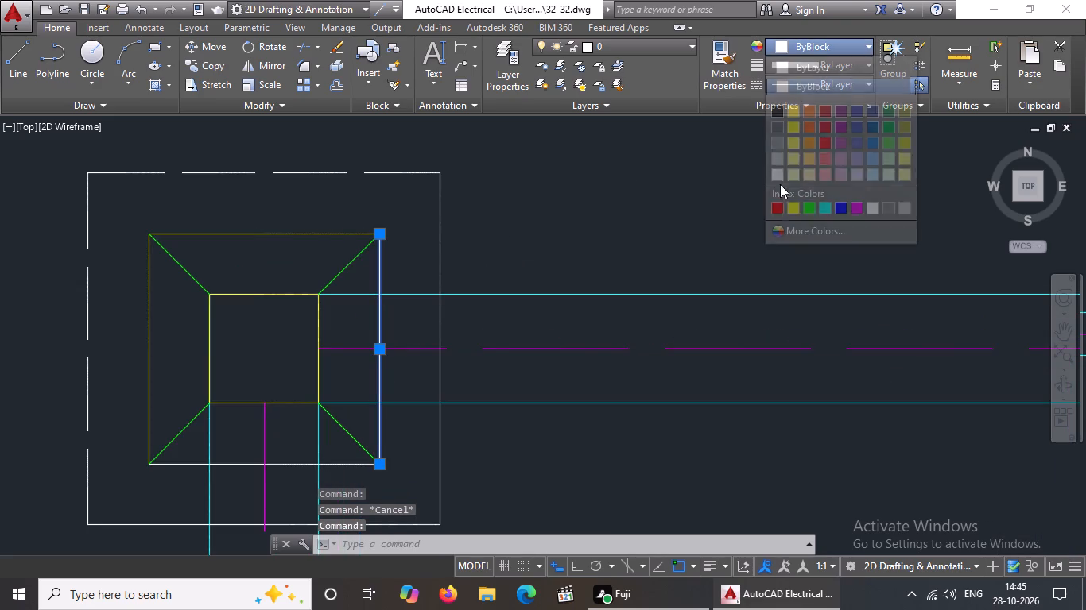
{"action": "left_click", "coordinate": [791, 205]}
{"action": "key", "text": "Escape"}
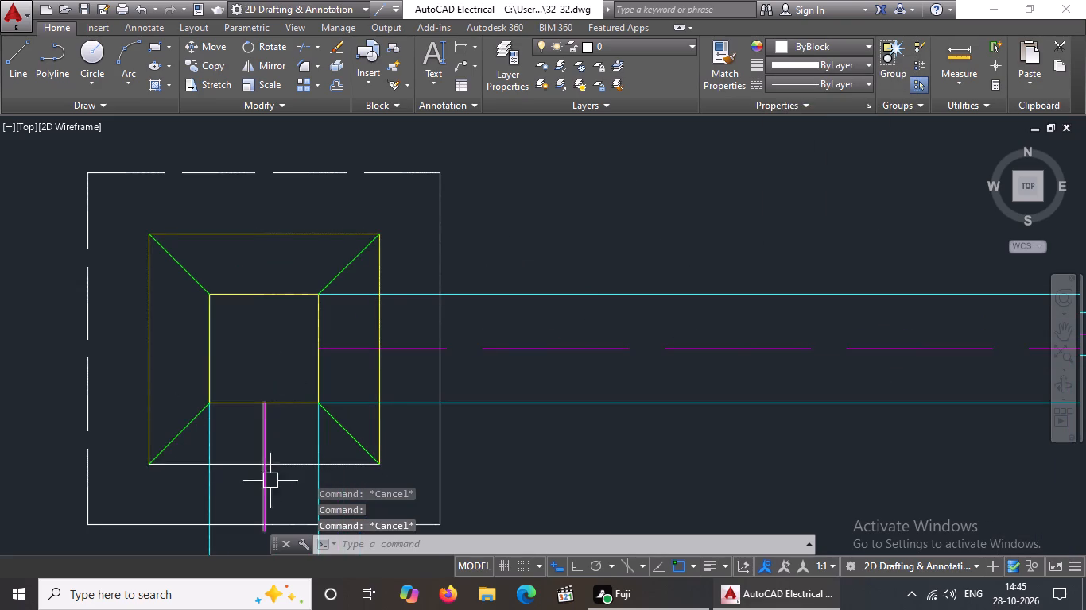
{"action": "left_click", "coordinate": [294, 465]}
{"action": "left_click", "coordinate": [841, 40]}
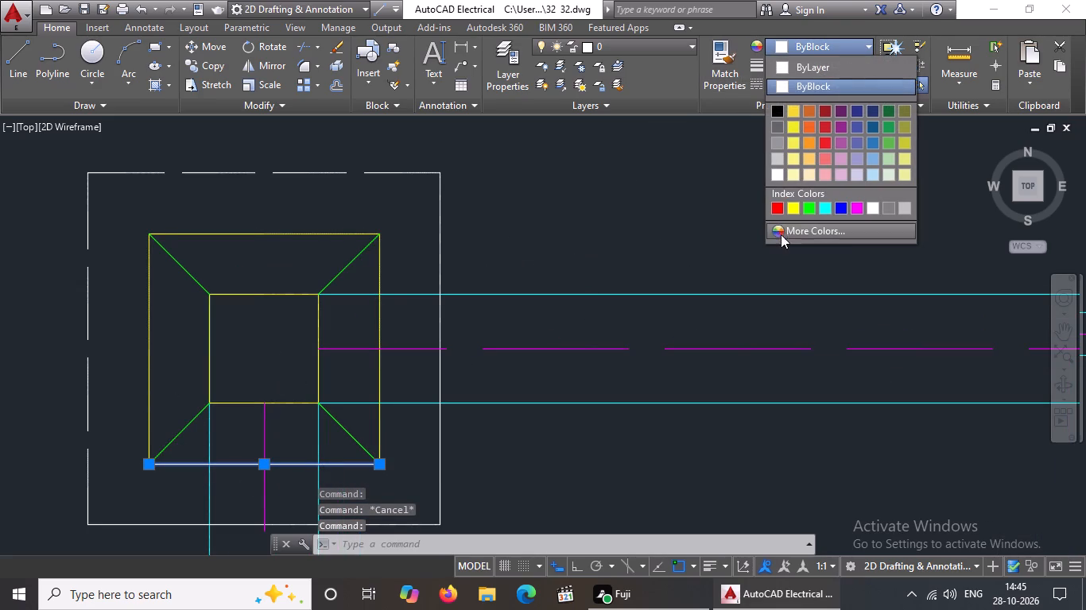
{"action": "left_click", "coordinate": [794, 207]}
{"action": "scroll", "coordinate": [468, 239], "scroll_direction": "down", "scroll_amount": 5}
{"action": "key", "text": "Escape"}
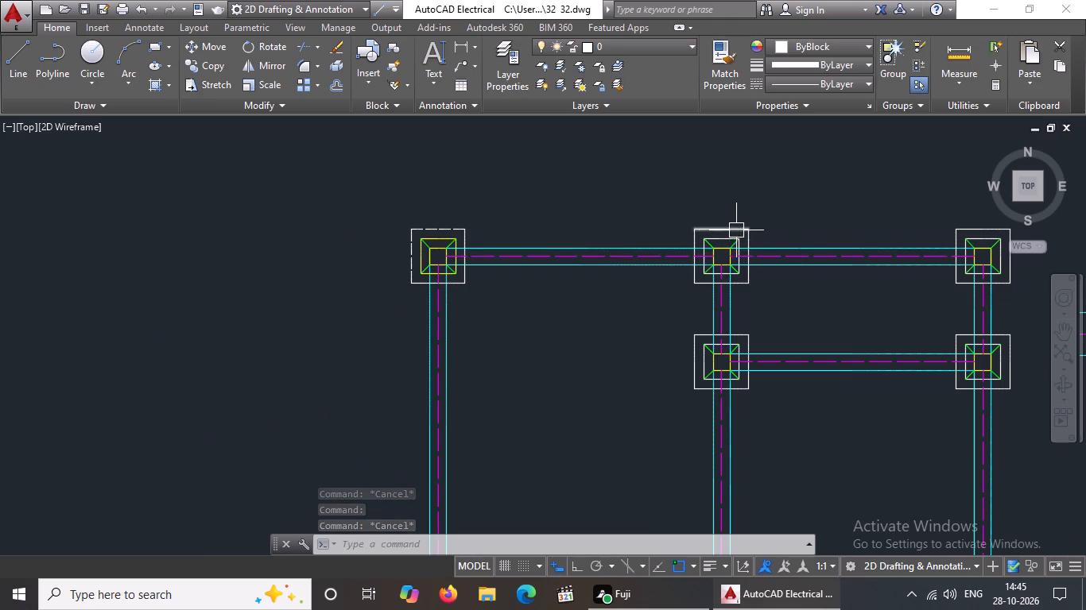
Make the top and left edge lines of the middle square on the top row's middle footing Yellow.
{"action": "scroll", "coordinate": [703, 238], "scroll_direction": "up", "scroll_amount": 3}
{"action": "left_click", "coordinate": [758, 242]}
{"action": "left_click", "coordinate": [802, 46]}
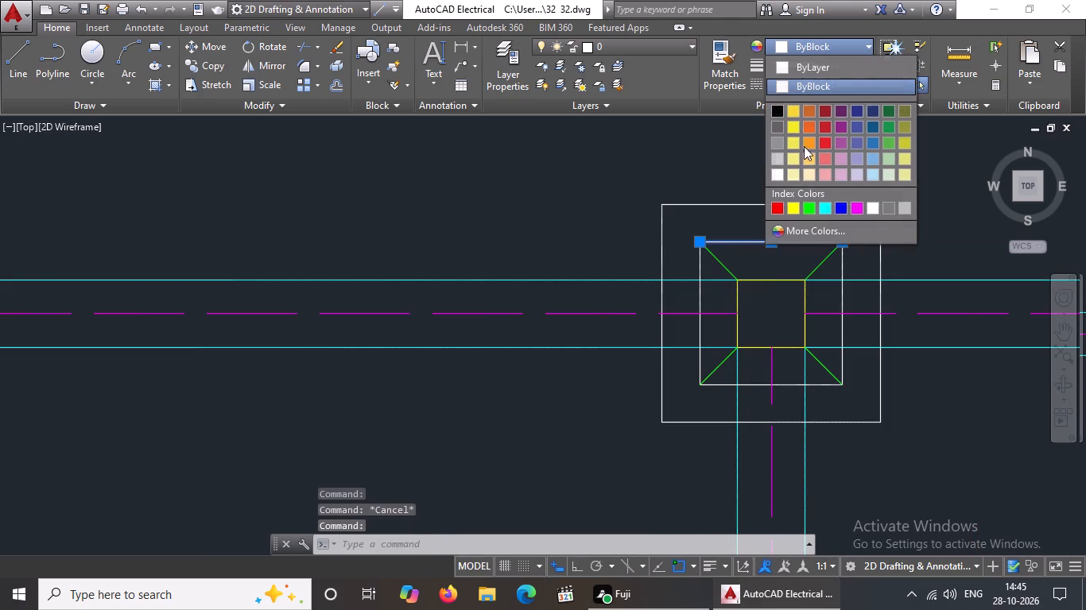
{"action": "left_click", "coordinate": [791, 204]}
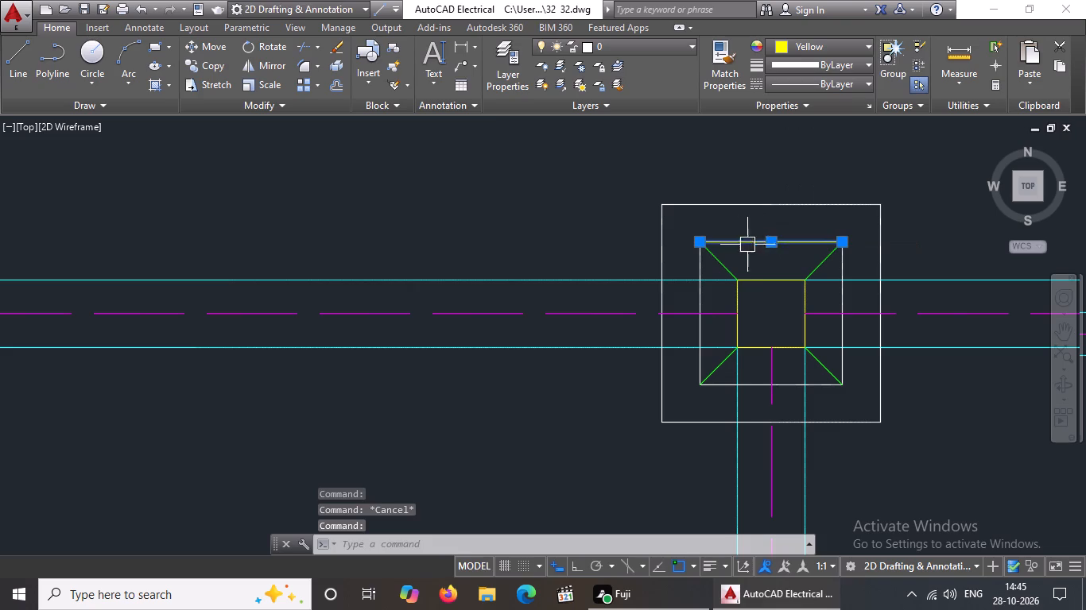
{"action": "key", "text": "Escape"}
{"action": "left_click", "coordinate": [700, 289]}
{"action": "left_click", "coordinate": [821, 42]}
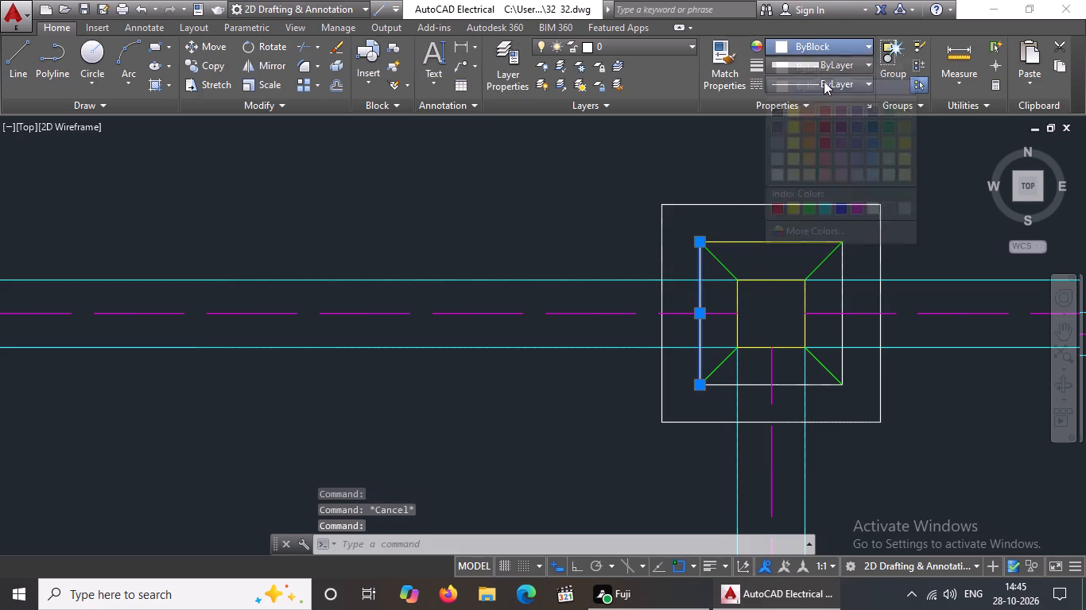
{"action": "left_click", "coordinate": [794, 214]}
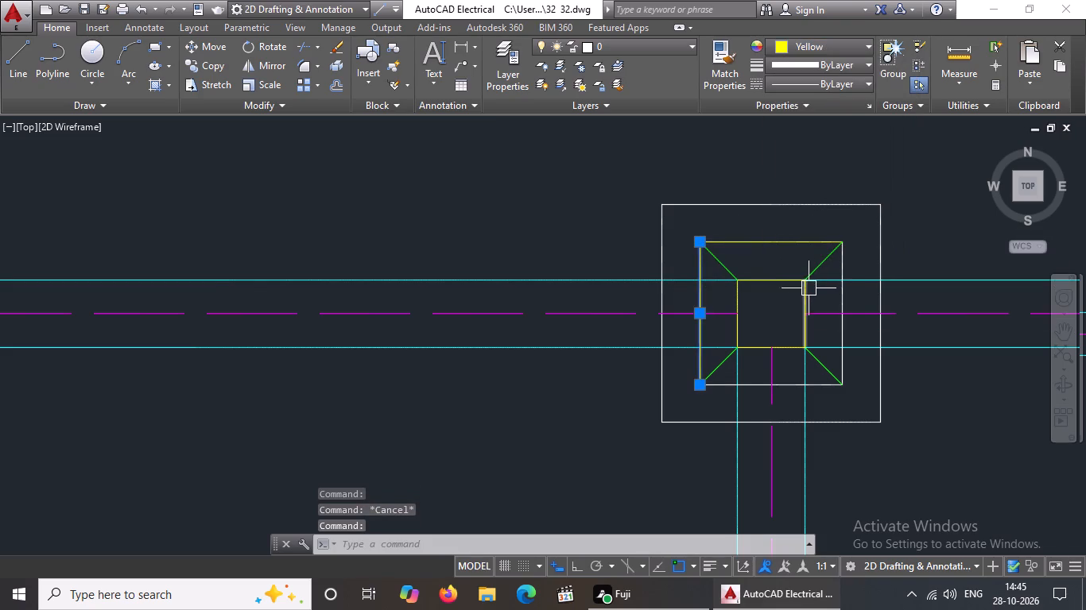
{"action": "key", "text": "Escape"}
Change the right and bottom edge lines of the middle footing's middle square in the top row to Yellow.
{"action": "left_click", "coordinate": [841, 298]}
{"action": "left_click", "coordinate": [820, 46]}
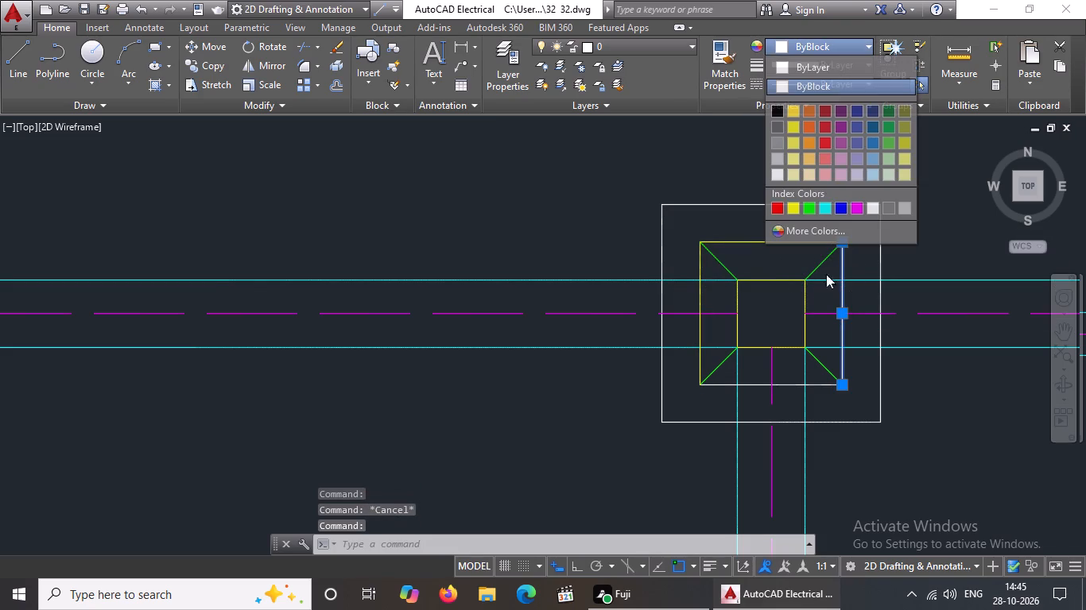
{"action": "left_click", "coordinate": [793, 205]}
{"action": "key", "text": "Escape"}
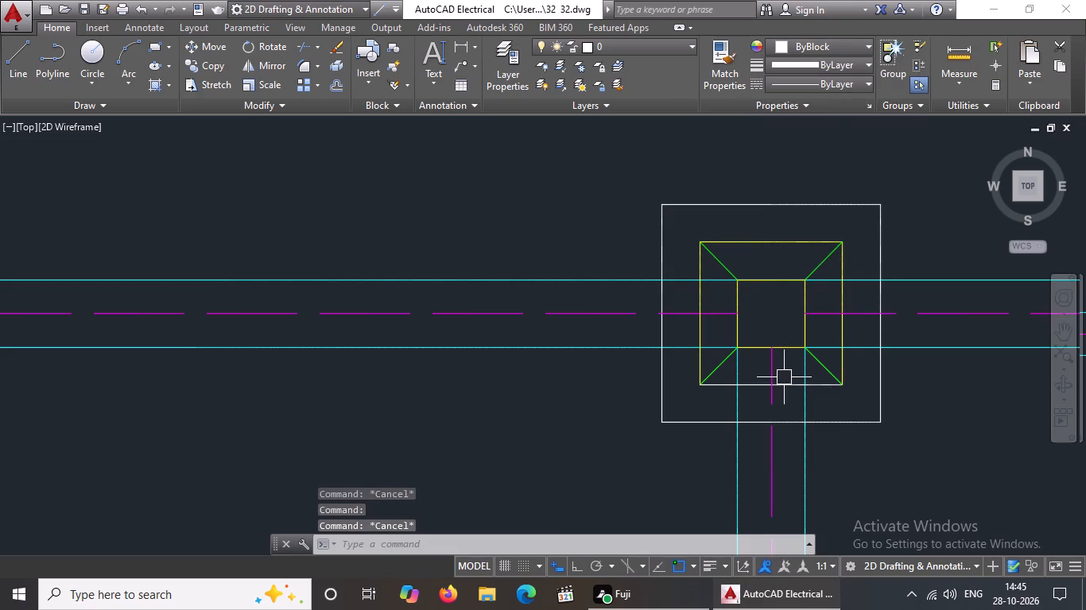
{"action": "left_click", "coordinate": [785, 385]}
{"action": "left_click", "coordinate": [820, 42]}
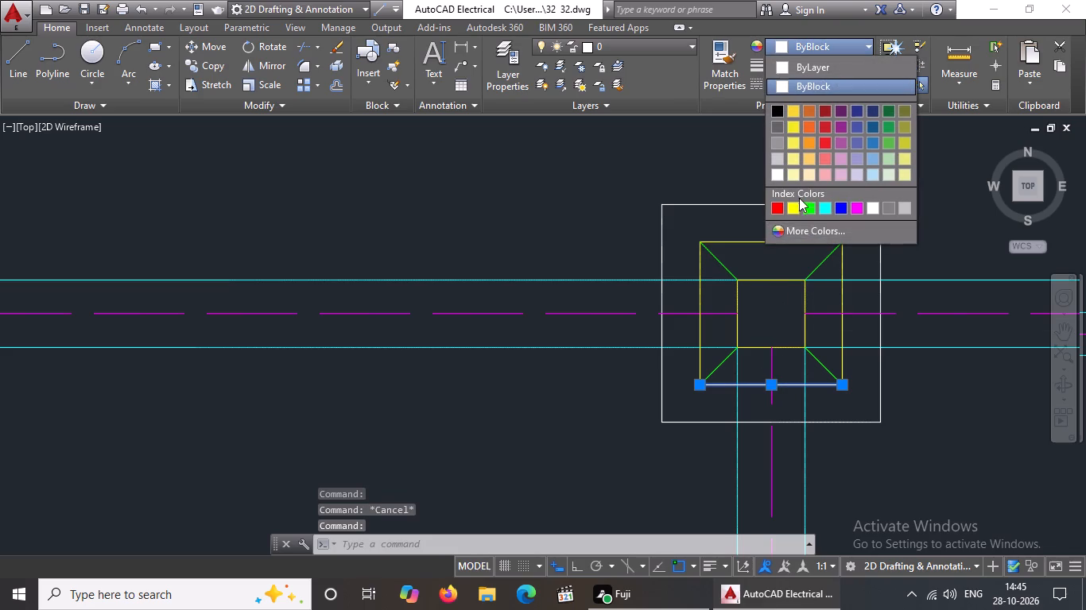
{"action": "left_click", "coordinate": [793, 207]}
{"action": "scroll", "coordinate": [704, 259], "scroll_direction": "down", "scroll_amount": 4}
{"action": "key", "text": "Escape"}
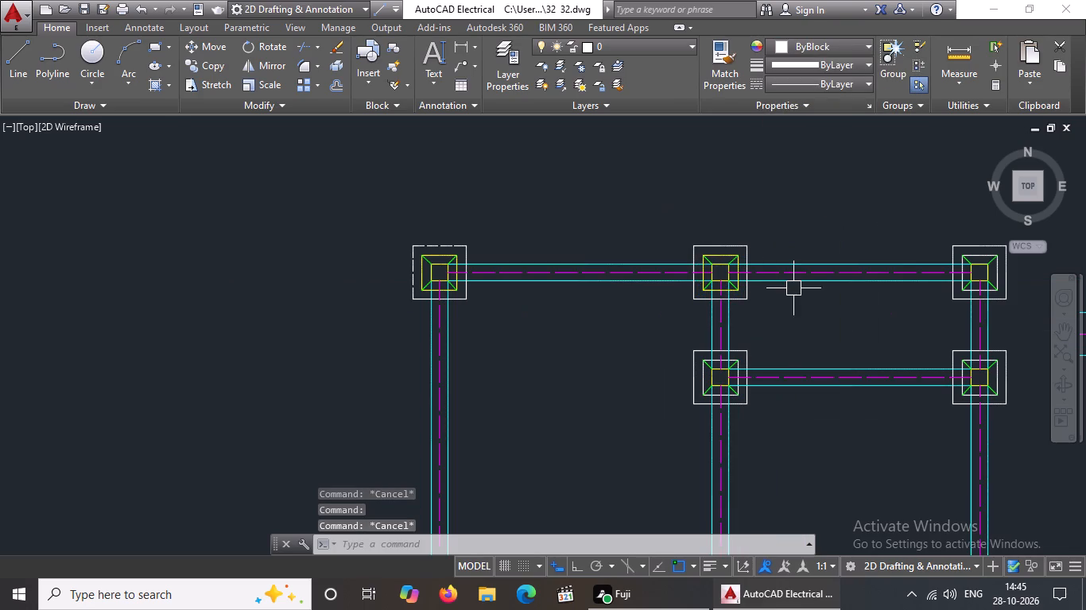
Set the bottom and top edge lines of the middle square on the top row's right footing to Yellow.
{"action": "scroll", "coordinate": [1001, 282], "scroll_direction": "up", "scroll_amount": 5}
{"action": "left_click", "coordinate": [876, 363]}
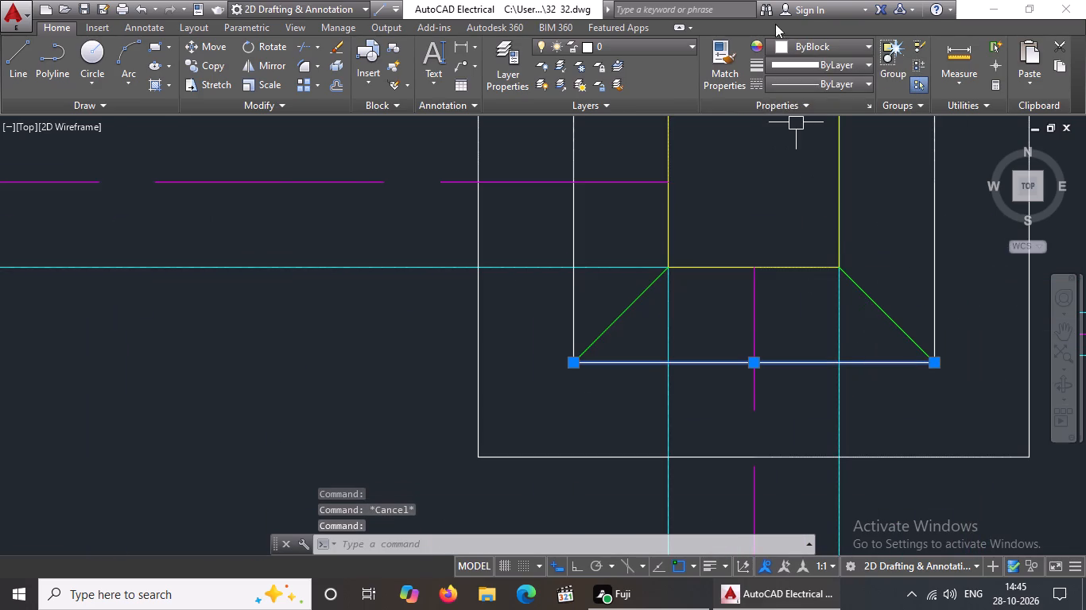
{"action": "left_click", "coordinate": [797, 46]}
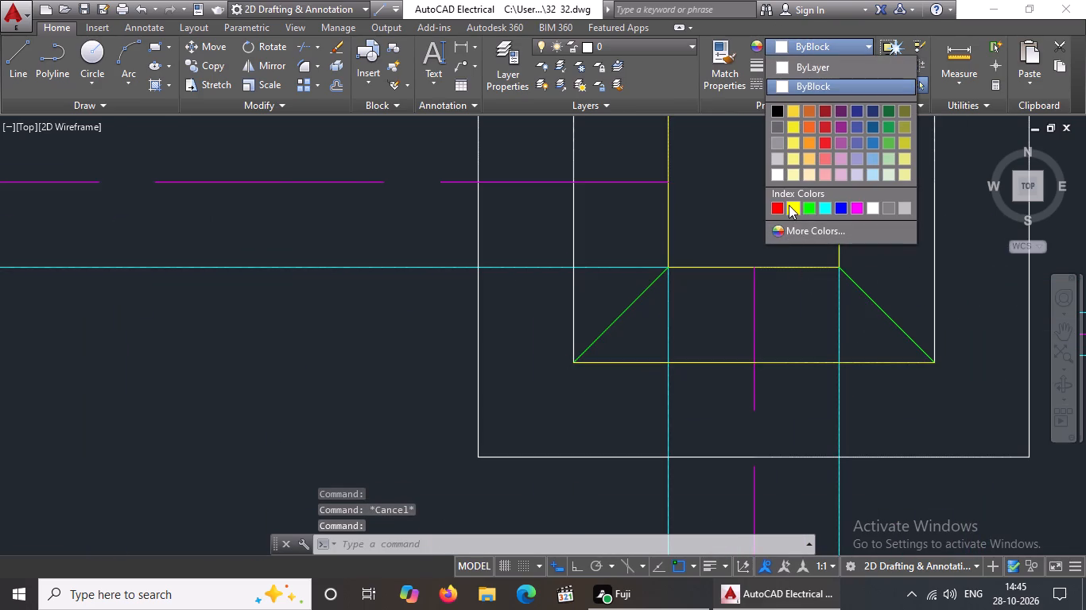
{"action": "left_click", "coordinate": [789, 205]}
{"action": "scroll", "coordinate": [789, 207], "scroll_direction": "down", "scroll_amount": 6}
{"action": "key", "text": "Escape"}
{"action": "scroll", "coordinate": [806, 206], "scroll_direction": "up", "scroll_amount": 5}
{"action": "scroll", "coordinate": [775, 172], "scroll_direction": "down", "scroll_amount": 4}
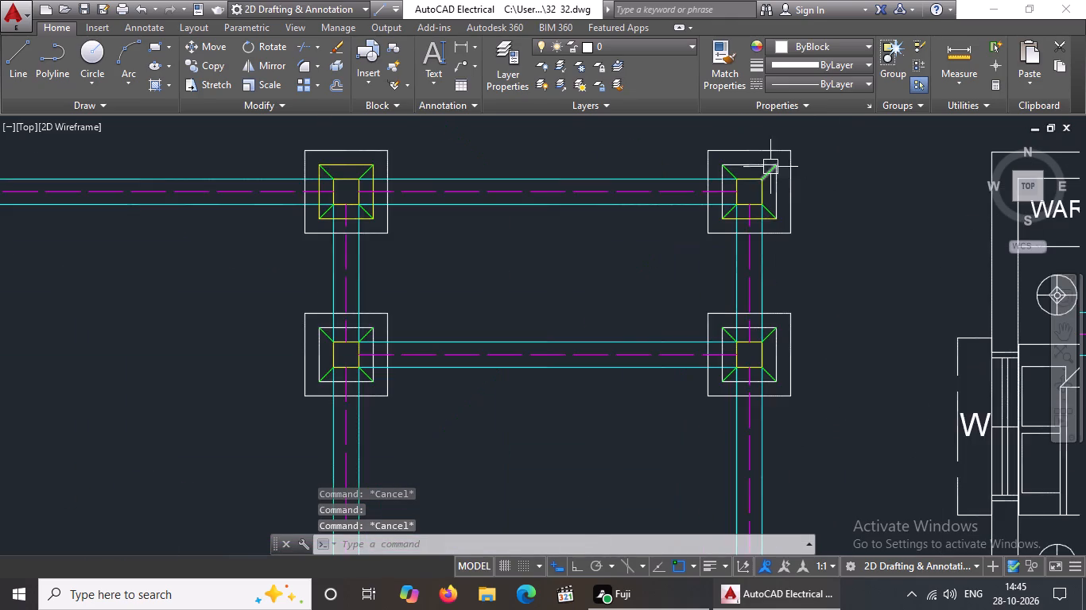
{"action": "scroll", "coordinate": [762, 156], "scroll_direction": "up", "scroll_amount": 2}
{"action": "left_click", "coordinate": [756, 176]}
{"action": "left_click", "coordinate": [815, 46]}
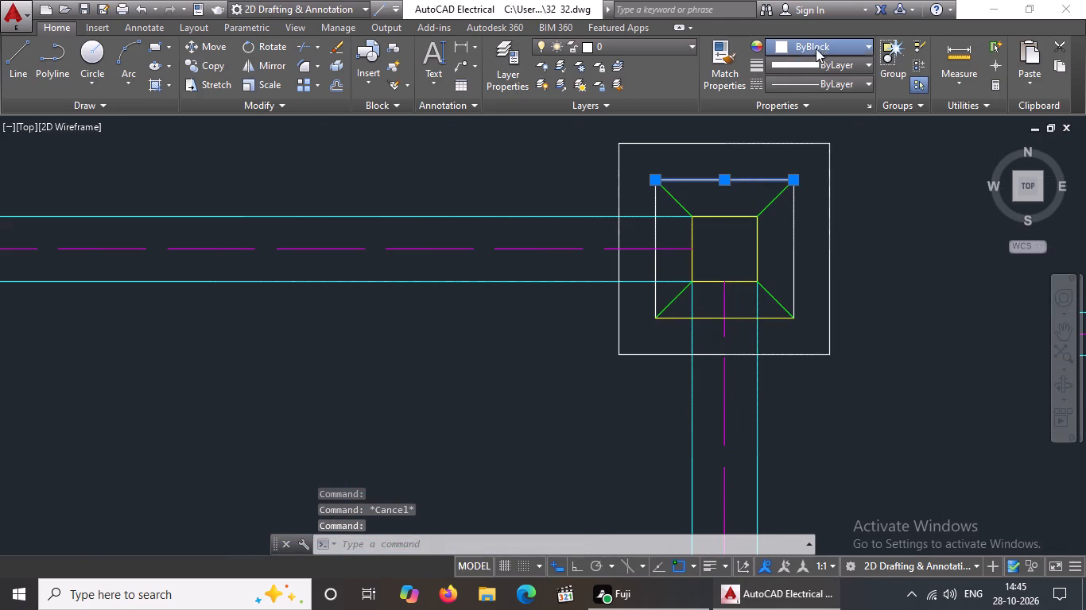
{"action": "left_click", "coordinate": [794, 203]}
{"action": "scroll", "coordinate": [789, 217], "scroll_direction": "down", "scroll_amount": 4}
{"action": "key", "text": "Escape"}
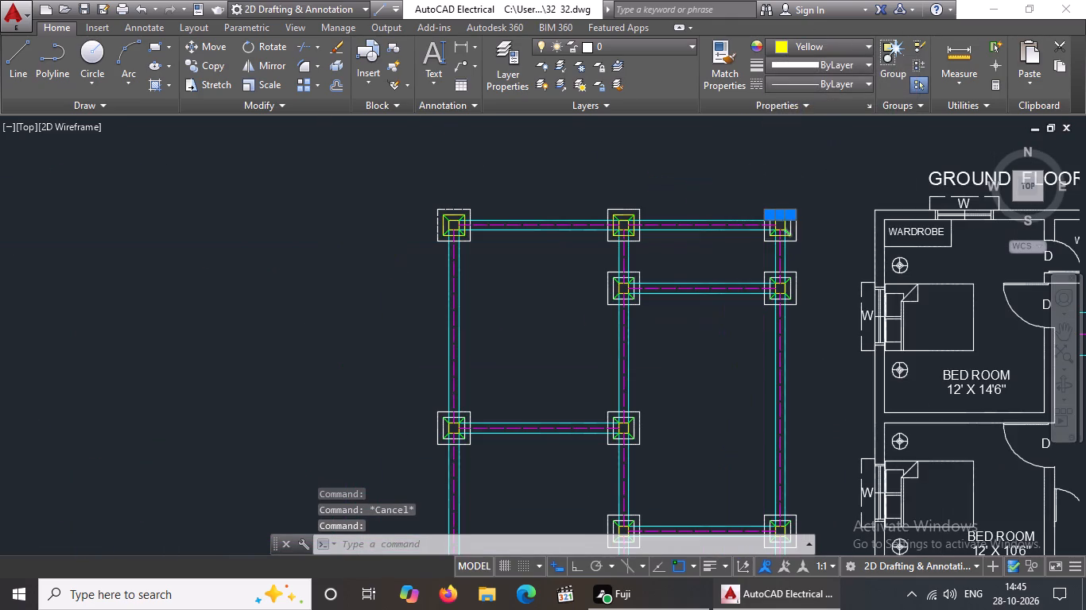
Set the right and left edge lines of the middle square on the top row's right footing to Yellow.
{"action": "scroll", "coordinate": [790, 230], "scroll_direction": "up", "scroll_amount": 3}
{"action": "left_click", "coordinate": [782, 214]}
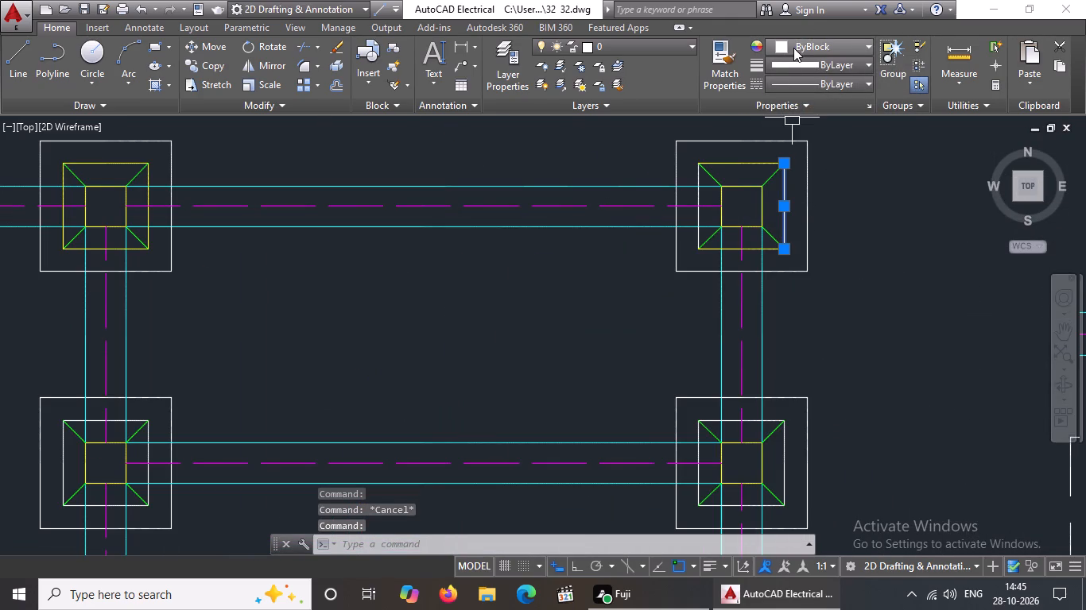
{"action": "left_click", "coordinate": [793, 48]}
{"action": "left_click", "coordinate": [791, 205]}
{"action": "scroll", "coordinate": [793, 213], "scroll_direction": "down", "scroll_amount": 3}
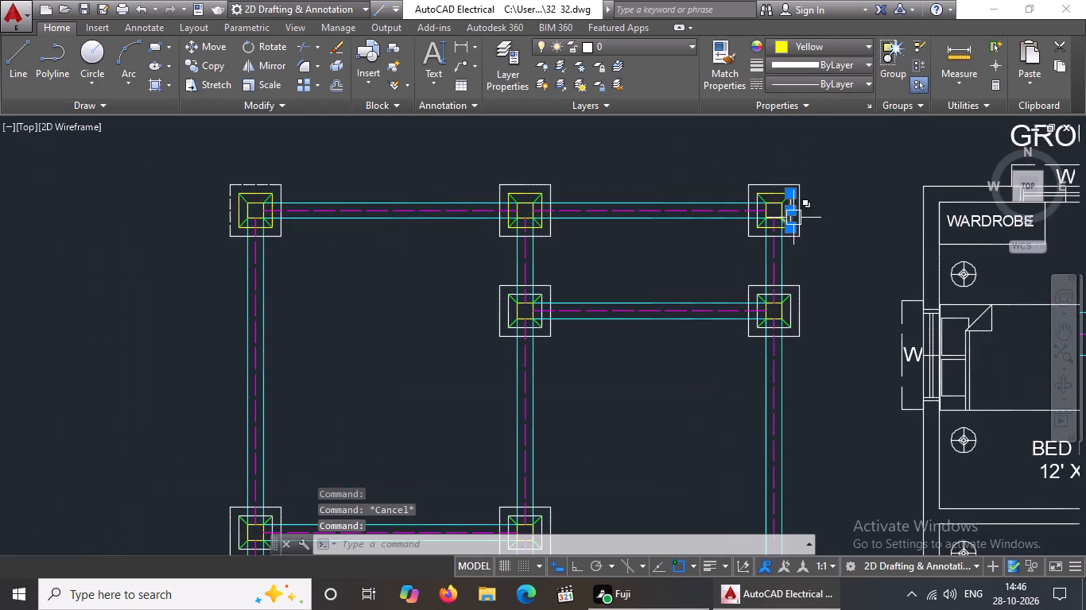
{"action": "key", "text": "Escape"}
{"action": "scroll", "coordinate": [764, 207], "scroll_direction": "up", "scroll_amount": 3}
{"action": "left_click", "coordinate": [726, 242]}
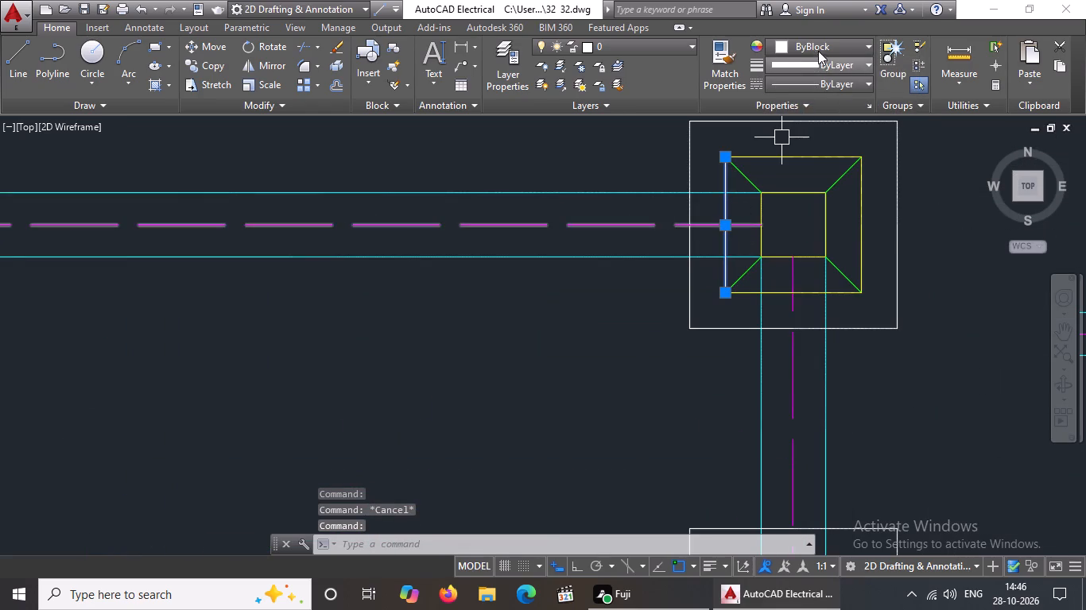
{"action": "left_click", "coordinate": [822, 41]}
{"action": "left_click", "coordinate": [793, 207]}
{"action": "scroll", "coordinate": [707, 233], "scroll_direction": "down", "scroll_amount": 3}
{"action": "key", "text": "Escape"}
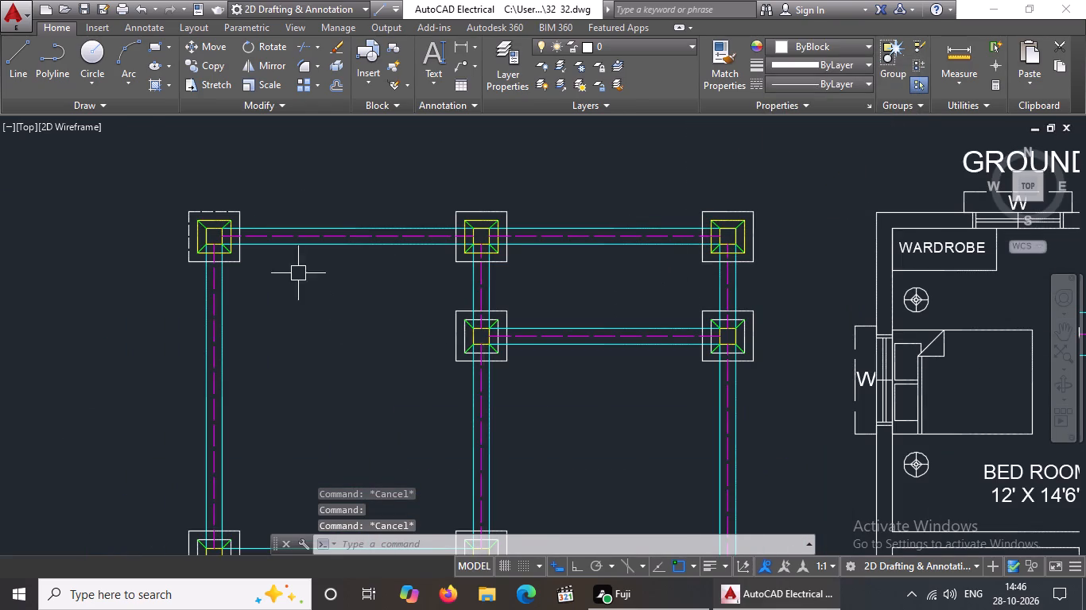
Change the left and bottom edge lines of the middle square on the second row's left footing to Yellow.
{"action": "scroll", "coordinate": [208, 249], "scroll_direction": "up", "scroll_amount": 3}
{"action": "scroll", "coordinate": [208, 251], "scroll_direction": "down", "scroll_amount": 2}
{"action": "scroll", "coordinate": [656, 272], "scroll_direction": "up", "scroll_amount": 3}
{"action": "scroll", "coordinate": [656, 272], "scroll_direction": "down", "scroll_amount": 3}
{"action": "scroll", "coordinate": [951, 267], "scroll_direction": "down", "scroll_amount": 3}
{"action": "scroll", "coordinate": [996, 267], "scroll_direction": "up", "scroll_amount": 3}
{"action": "scroll", "coordinate": [878, 253], "scroll_direction": "down", "scroll_amount": 3}
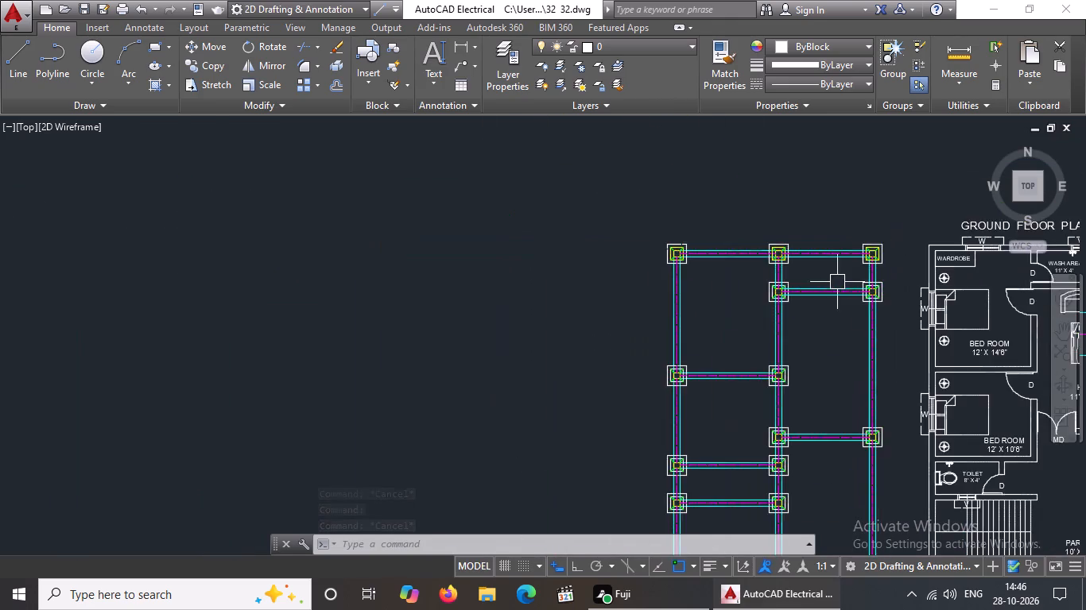
{"action": "scroll", "coordinate": [801, 296], "scroll_direction": "up", "scroll_amount": 4}
{"action": "scroll", "coordinate": [627, 264], "scroll_direction": "up", "scroll_amount": 2}
{"action": "left_click", "coordinate": [561, 275]}
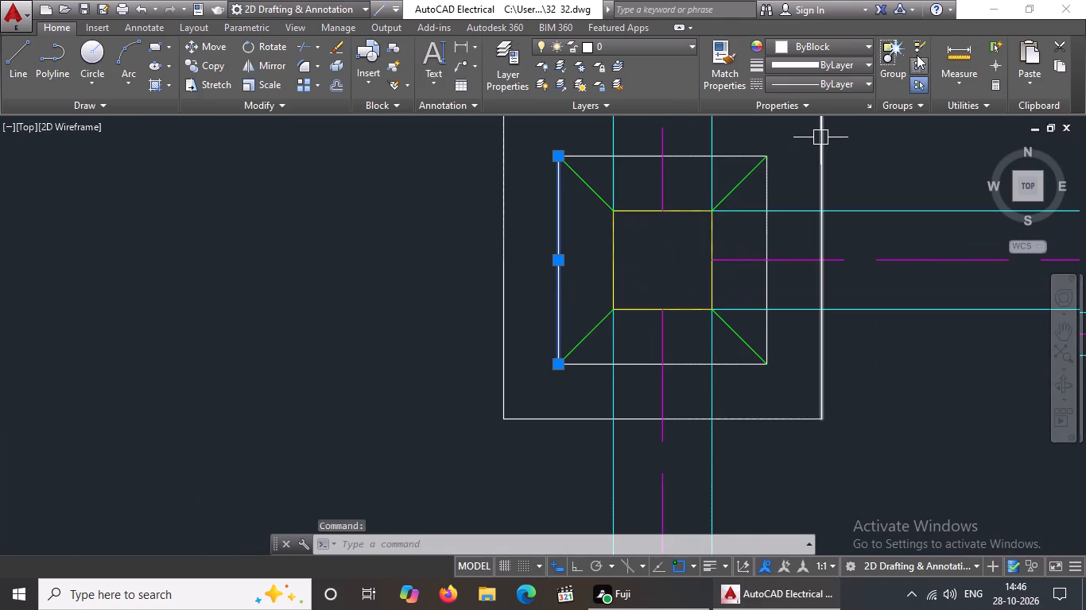
{"action": "left_click", "coordinate": [839, 45]}
{"action": "left_click", "coordinate": [795, 206]}
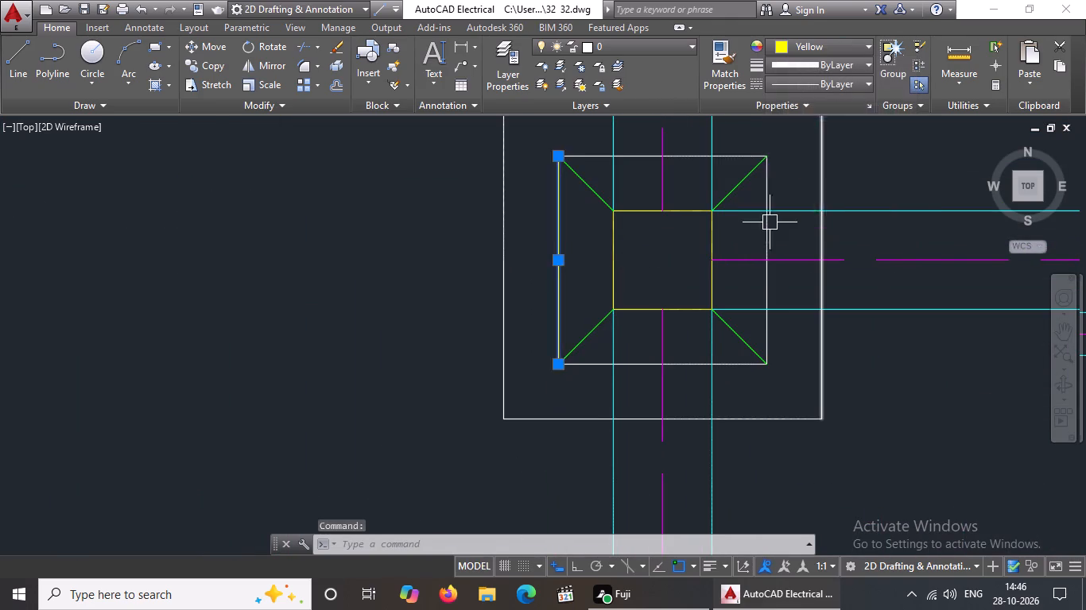
{"action": "scroll", "coordinate": [770, 222], "scroll_direction": "down", "scroll_amount": 3}
{"action": "key", "text": "Escape"}
{"action": "scroll", "coordinate": [743, 264], "scroll_direction": "up", "scroll_amount": 4}
{"action": "left_click", "coordinate": [765, 230]}
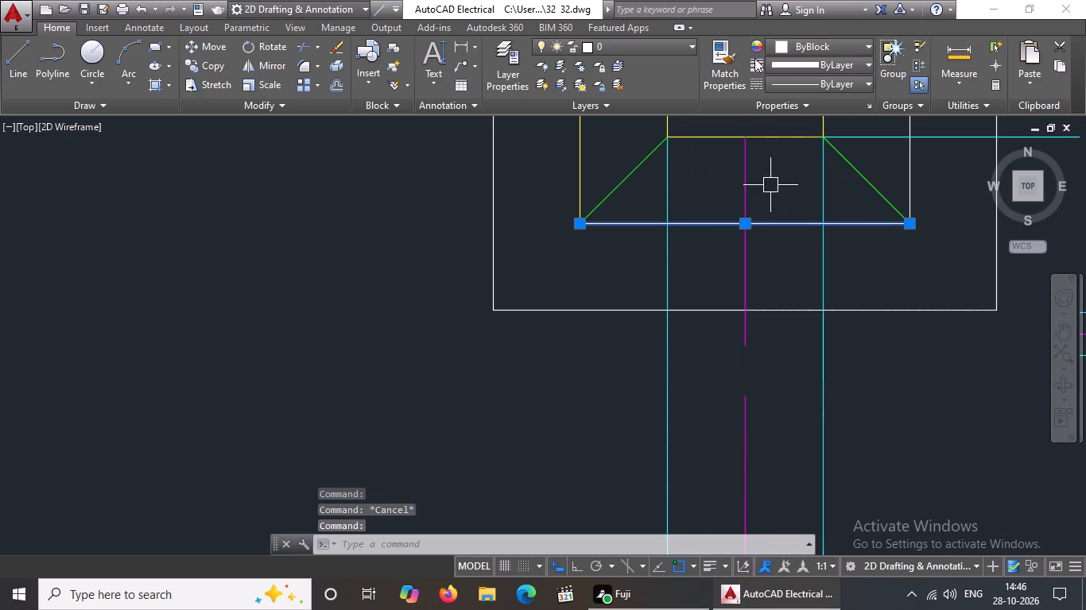
{"action": "left_click", "coordinate": [796, 39]}
{"action": "left_click", "coordinate": [789, 204]}
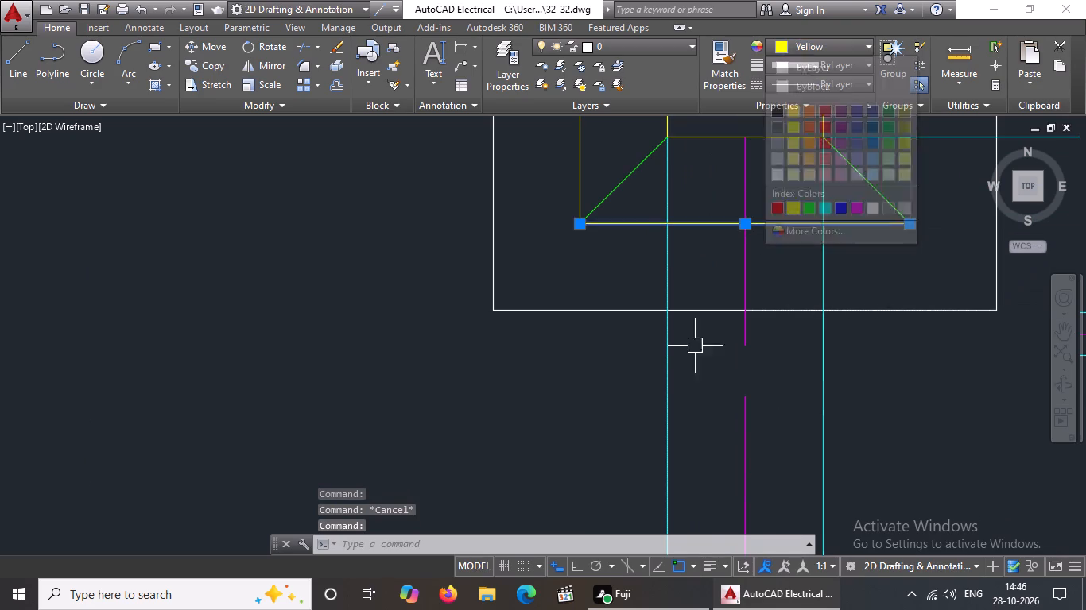
{"action": "scroll", "coordinate": [681, 326], "scroll_direction": "down", "scroll_amount": 4}
{"action": "key", "text": "Escape"}
Make the top and right edge lines of the middle square on the second row's left footing Yellow.
{"action": "scroll", "coordinate": [722, 214], "scroll_direction": "up", "scroll_amount": 2}
{"action": "left_click", "coordinate": [667, 234]}
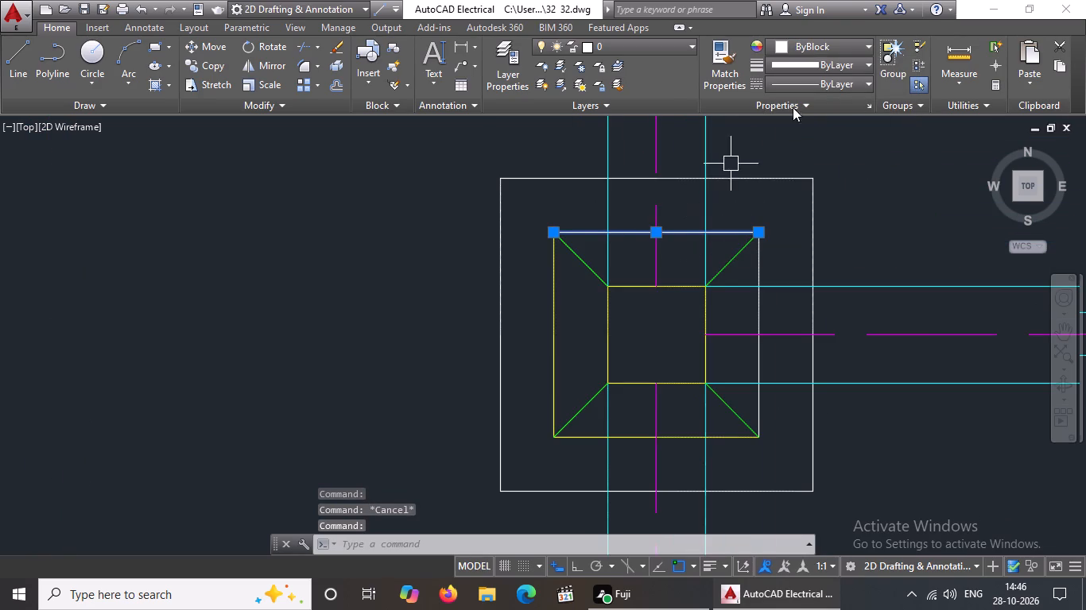
{"action": "left_click", "coordinate": [820, 44]}
{"action": "left_click", "coordinate": [789, 206]}
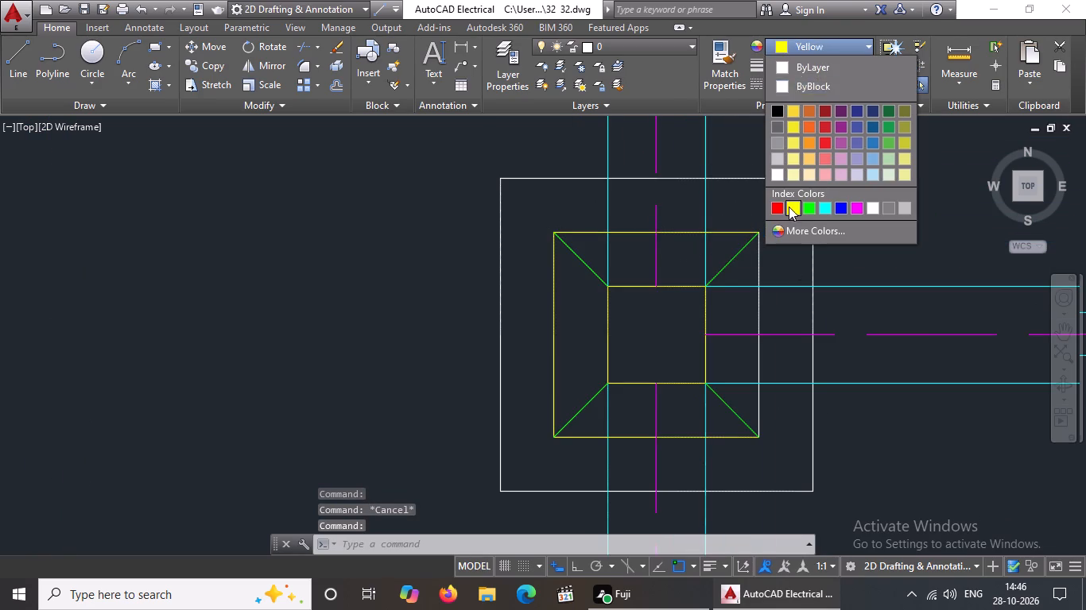
{"action": "key", "text": "Escape"}
{"action": "left_click", "coordinate": [760, 305]}
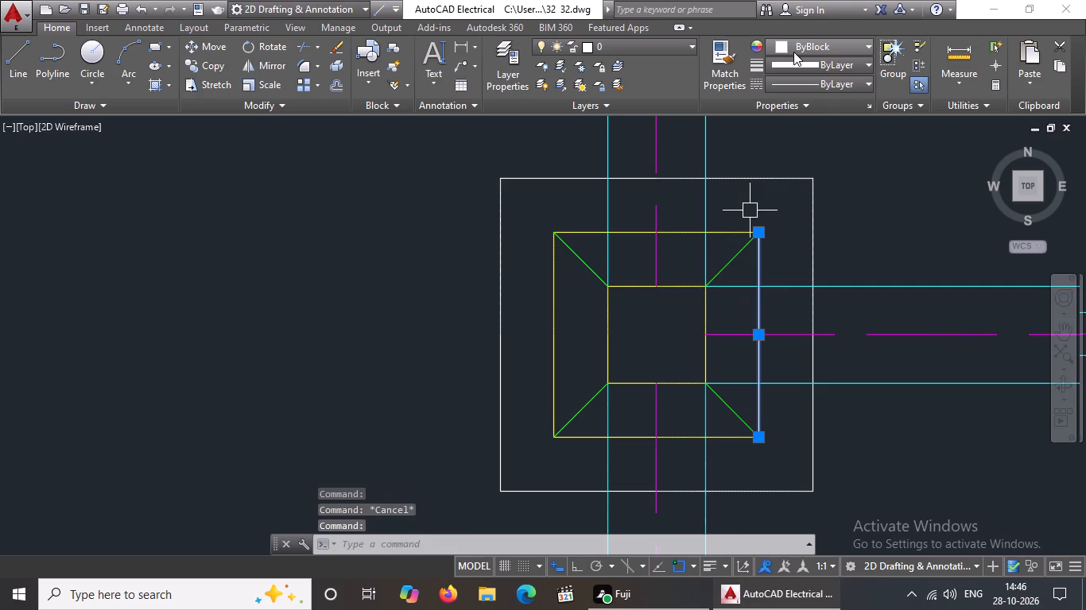
{"action": "left_click", "coordinate": [795, 46]}
{"action": "left_click_drag", "start_coordinate": [793, 200], "coordinate": [785, 217]}
{"action": "scroll", "coordinate": [739, 253], "scroll_direction": "down", "scroll_amount": 4}
{"action": "key", "text": "Escape"}
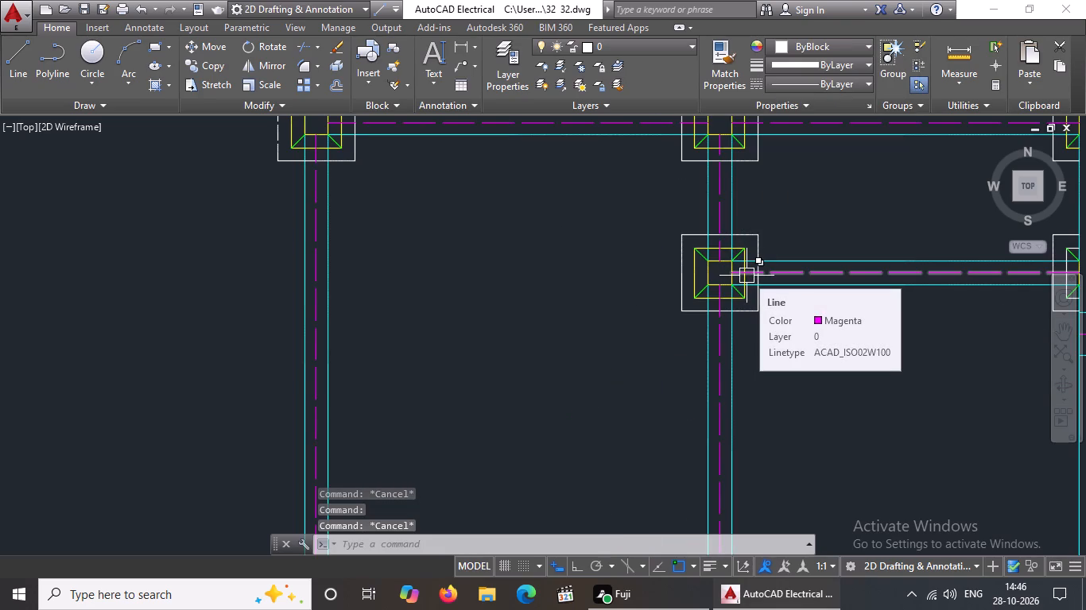
Set the right and bottom edge lines of the middle square on the second row's right footing to Yellow.
{"action": "scroll", "coordinate": [747, 276], "scroll_direction": "down", "scroll_amount": 2}
{"action": "scroll", "coordinate": [927, 277], "scroll_direction": "up", "scroll_amount": 3}
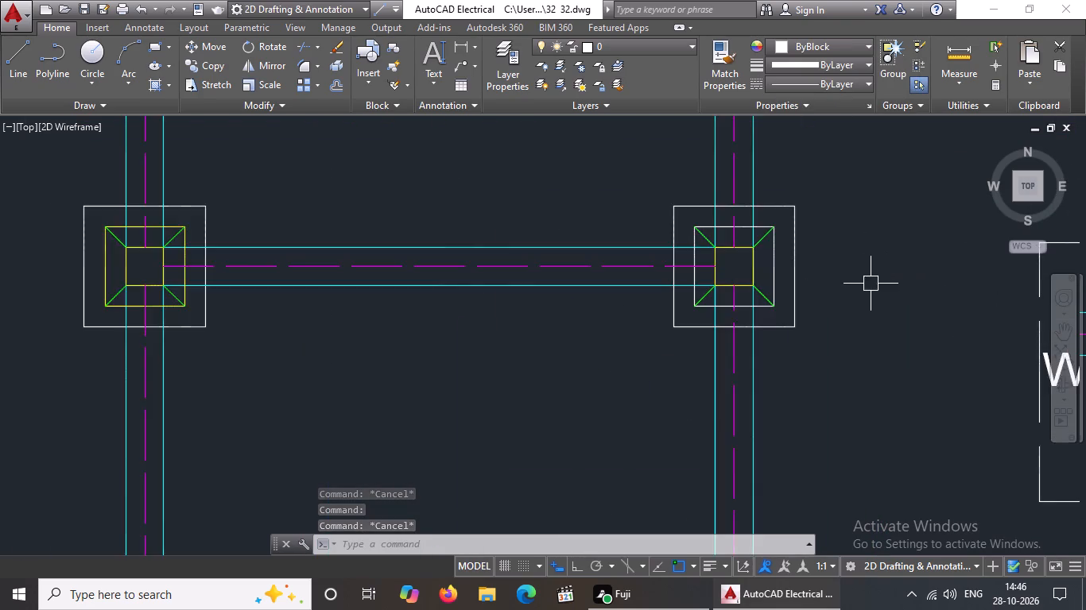
{"action": "scroll", "coordinate": [824, 283], "scroll_direction": "up", "scroll_amount": 3}
{"action": "left_click", "coordinate": [612, 260]}
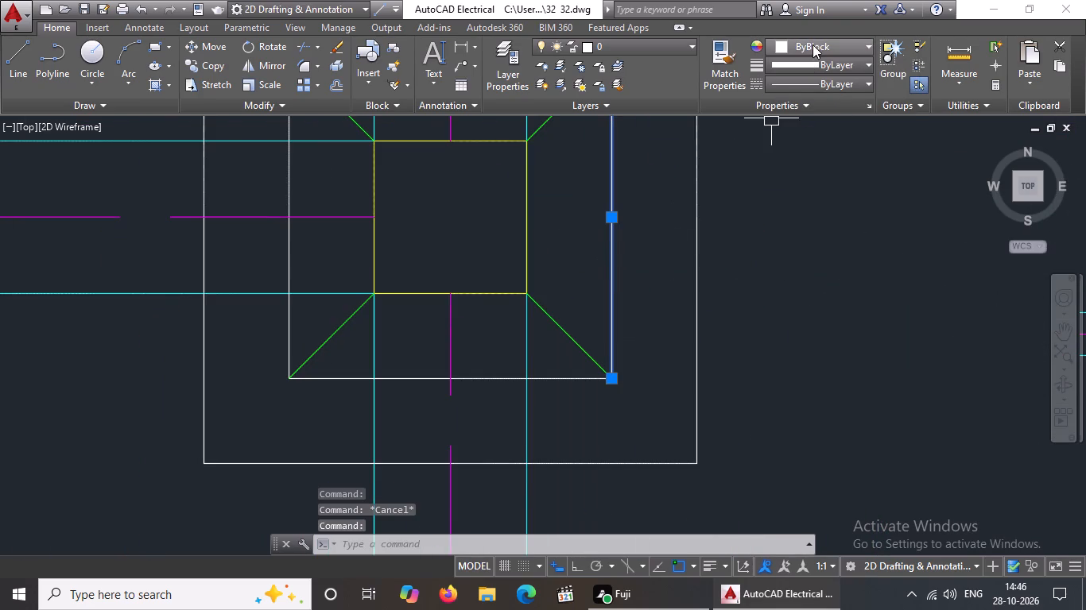
{"action": "left_click", "coordinate": [813, 44]}
{"action": "left_click", "coordinate": [793, 210]}
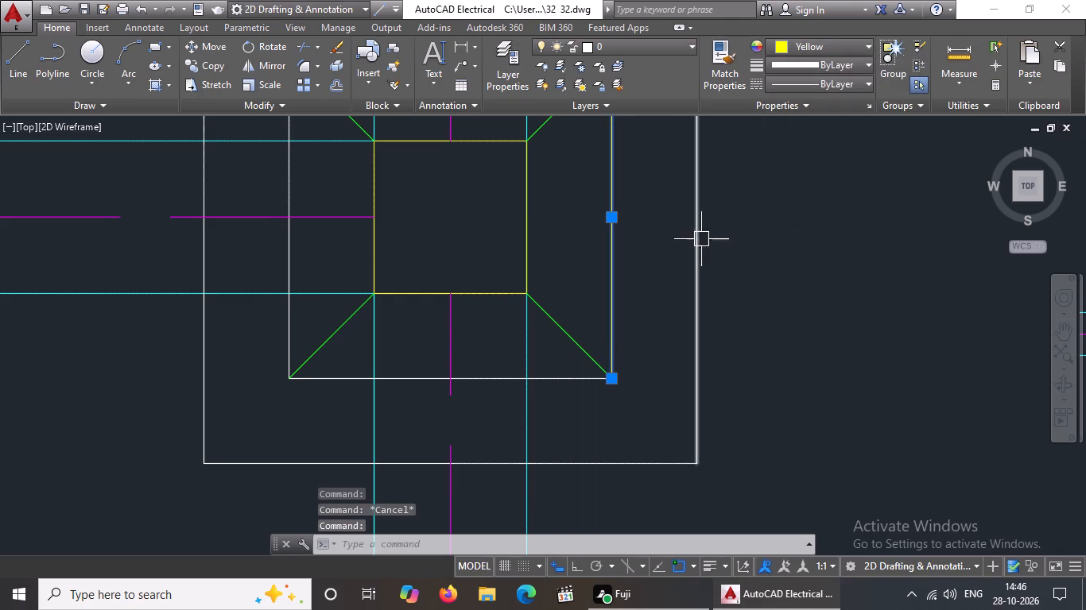
{"action": "key", "text": "Escape"}
{"action": "left_click_drag", "start_coordinate": [477, 380], "coordinate": [481, 373]}
{"action": "left_click", "coordinate": [790, 44]}
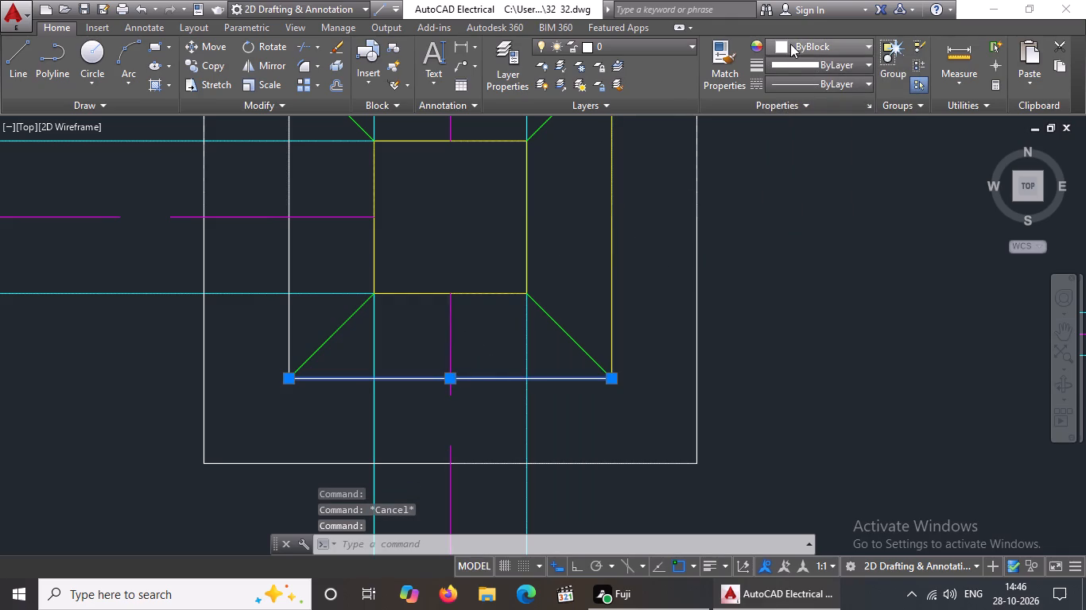
{"action": "left_click", "coordinate": [794, 205]}
{"action": "key", "text": "Escape"}
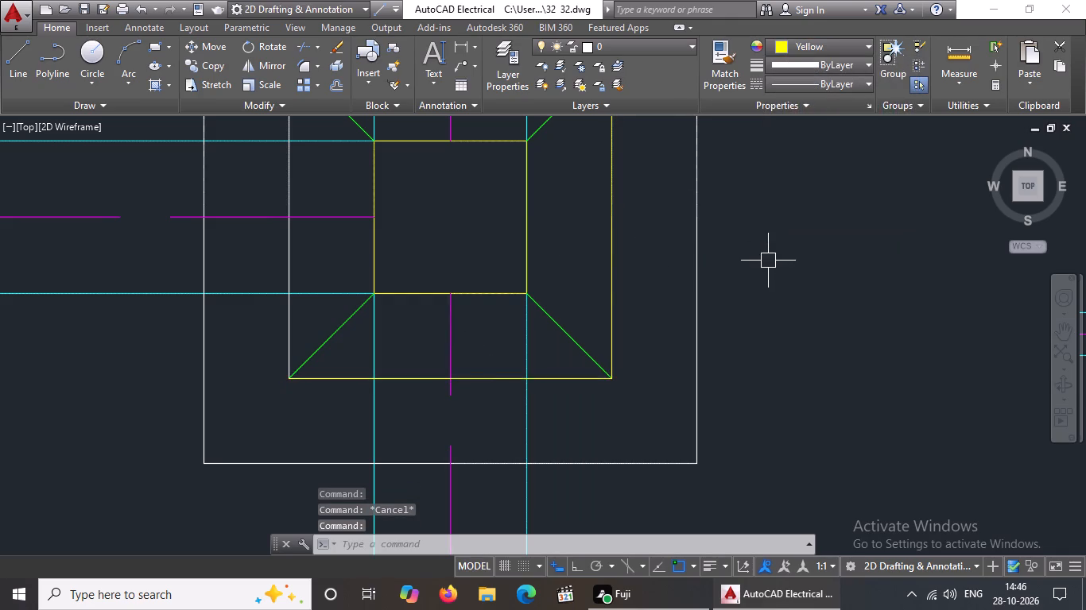
Change the left and top edge lines of the middle square on the second row's right footing to Yellow.
{"action": "scroll", "coordinate": [750, 257], "scroll_direction": "down", "scroll_amount": 5}
{"action": "scroll", "coordinate": [735, 239], "scroll_direction": "up", "scroll_amount": 4}
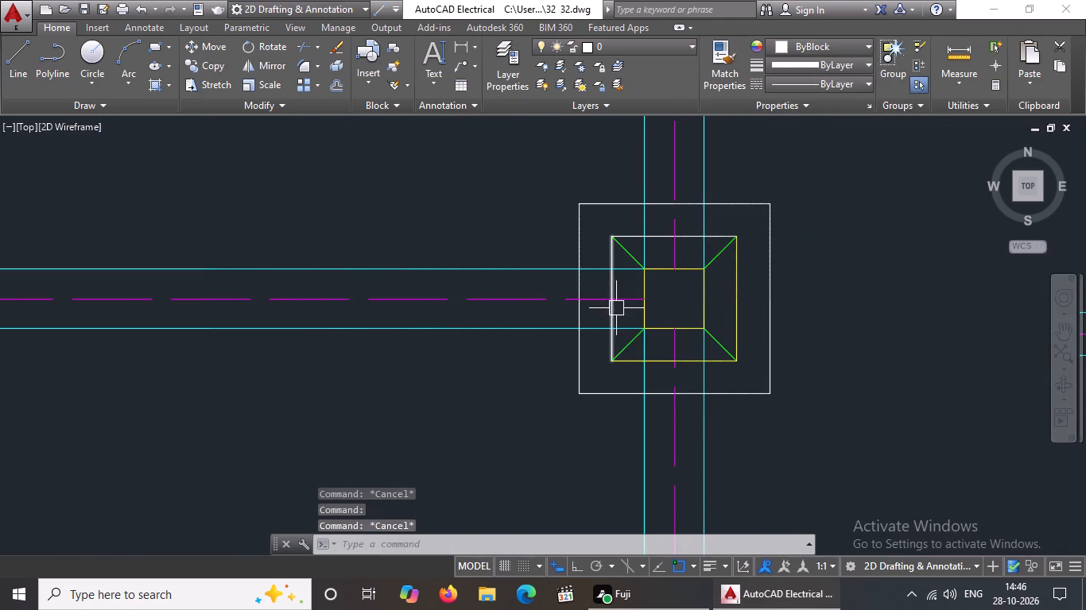
{"action": "left_click", "coordinate": [615, 308]}
{"action": "left_click", "coordinate": [838, 41]}
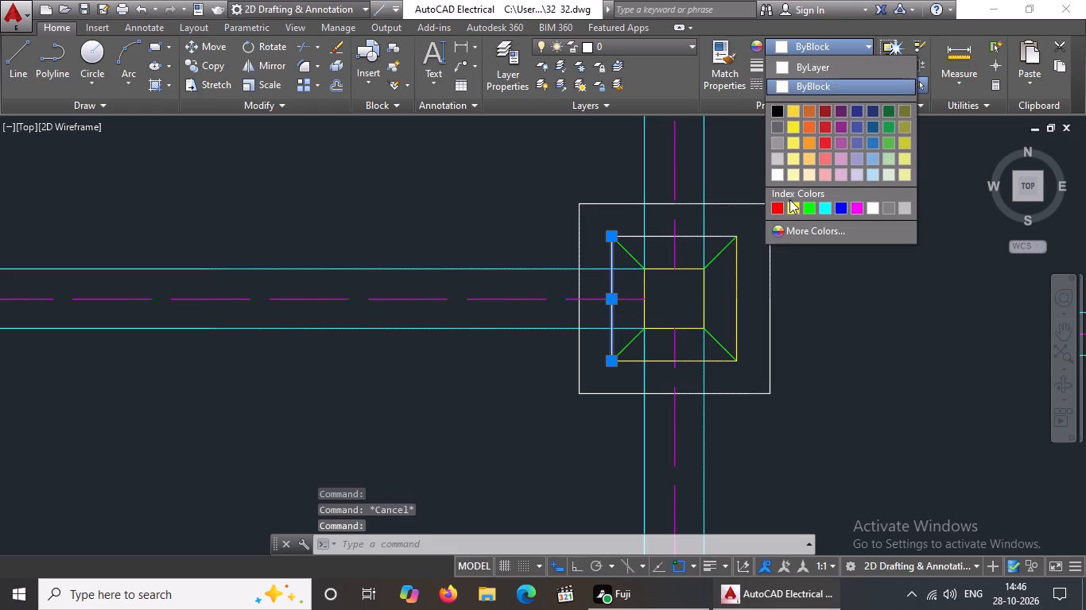
{"action": "left_click", "coordinate": [795, 208]}
{"action": "key", "text": "Escape"}
{"action": "scroll", "coordinate": [690, 223], "scroll_direction": "down", "scroll_amount": 3}
{"action": "scroll", "coordinate": [689, 230], "scroll_direction": "up", "scroll_amount": 3}
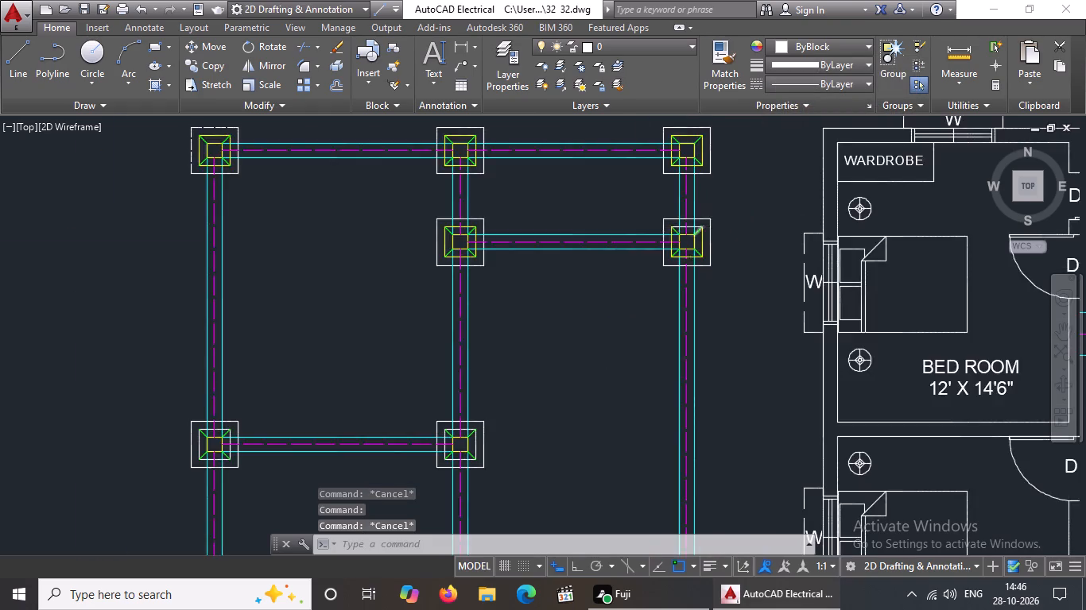
{"action": "scroll", "coordinate": [689, 230], "scroll_direction": "up", "scroll_amount": 3}
{"action": "left_click", "coordinate": [686, 183]}
{"action": "left_click", "coordinate": [801, 37]}
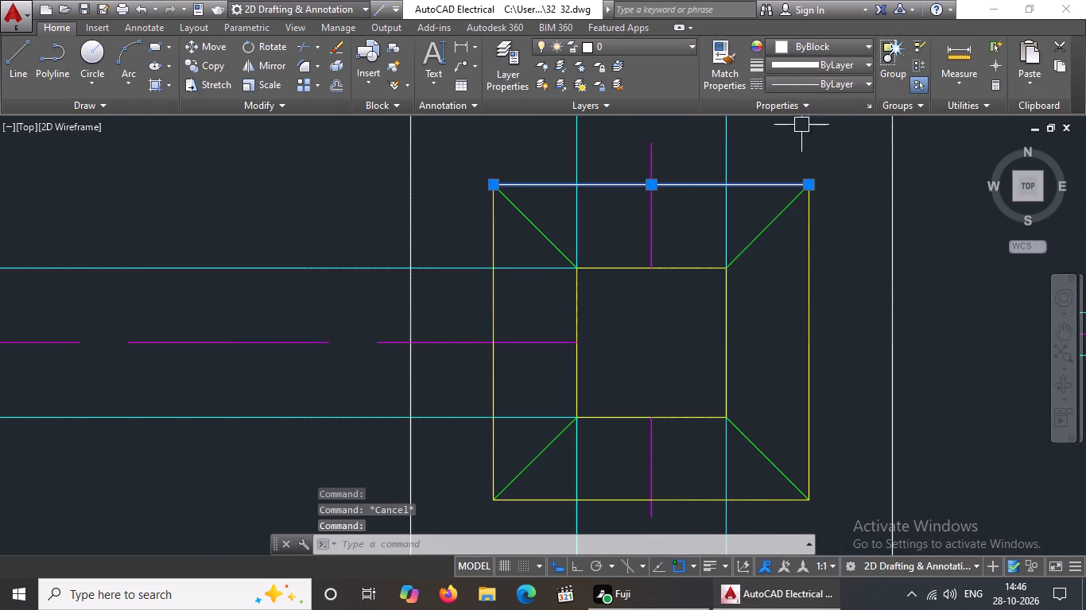
{"action": "left_click", "coordinate": [799, 38]}
{"action": "left_click", "coordinate": [792, 209]}
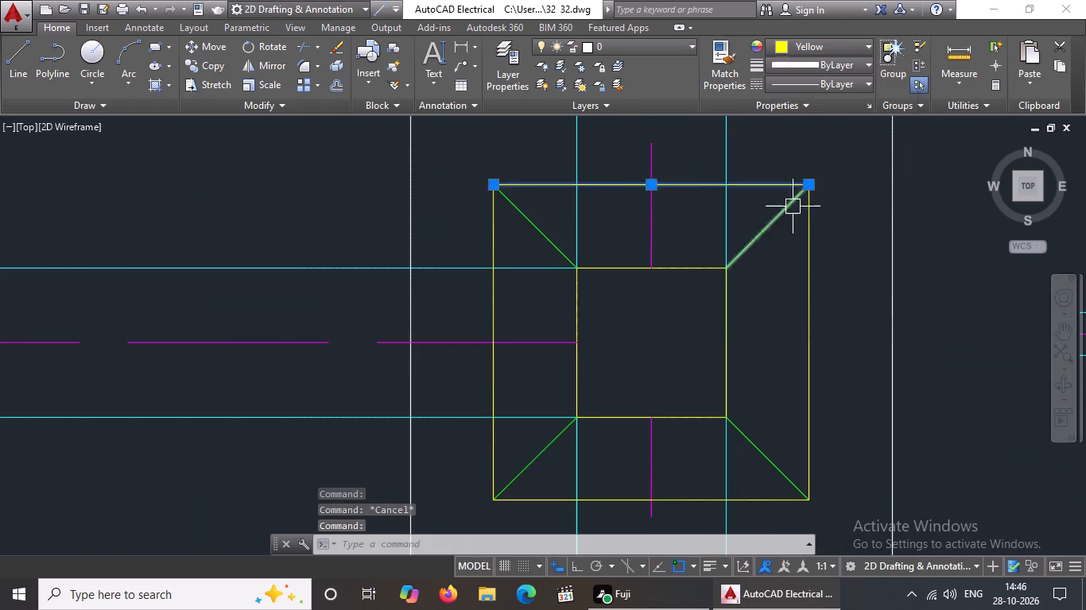
{"action": "scroll", "coordinate": [794, 205], "scroll_direction": "down", "scroll_amount": 5}
{"action": "key", "text": "Escape"}
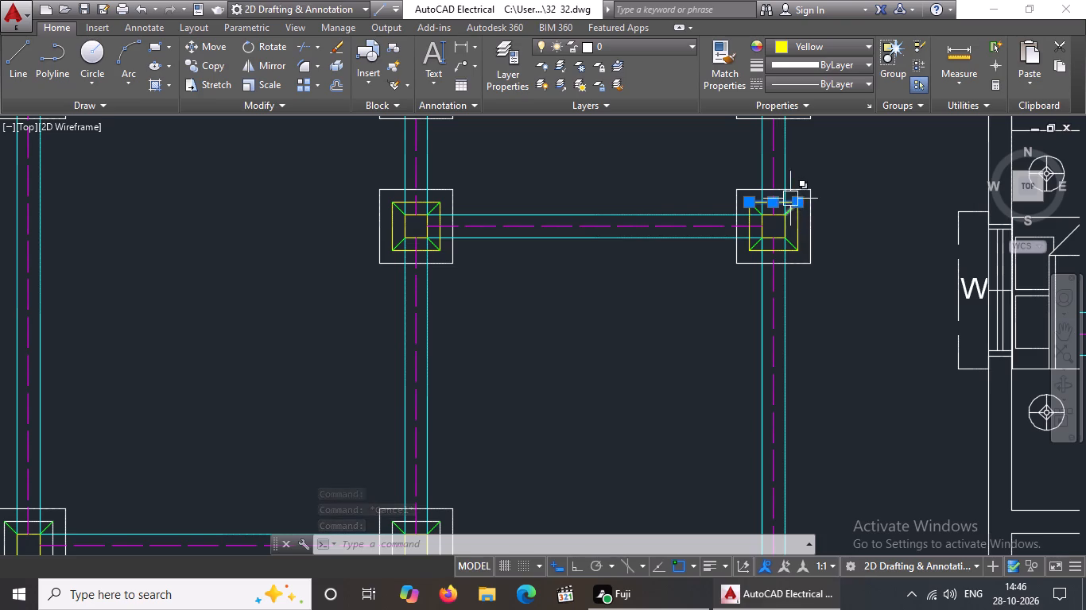
{"action": "scroll", "coordinate": [787, 188], "scroll_direction": "down", "scroll_amount": 3}
{"action": "key", "text": "Escape"}
Set the top and right edge lines of the middle square on the third row's right footing to Yellow.
{"action": "scroll", "coordinate": [794, 206], "scroll_direction": "up", "scroll_amount": 3}
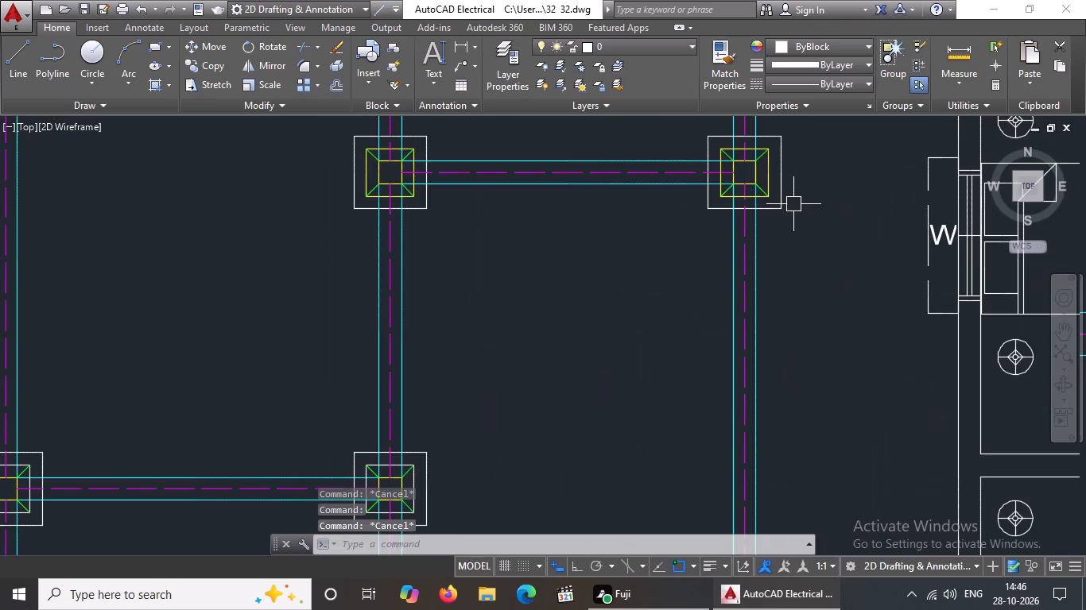
{"action": "scroll", "coordinate": [793, 204], "scroll_direction": "down", "scroll_amount": 3}
{"action": "scroll", "coordinate": [708, 255], "scroll_direction": "up", "scroll_amount": 3}
{"action": "scroll", "coordinate": [596, 364], "scroll_direction": "up", "scroll_amount": 2}
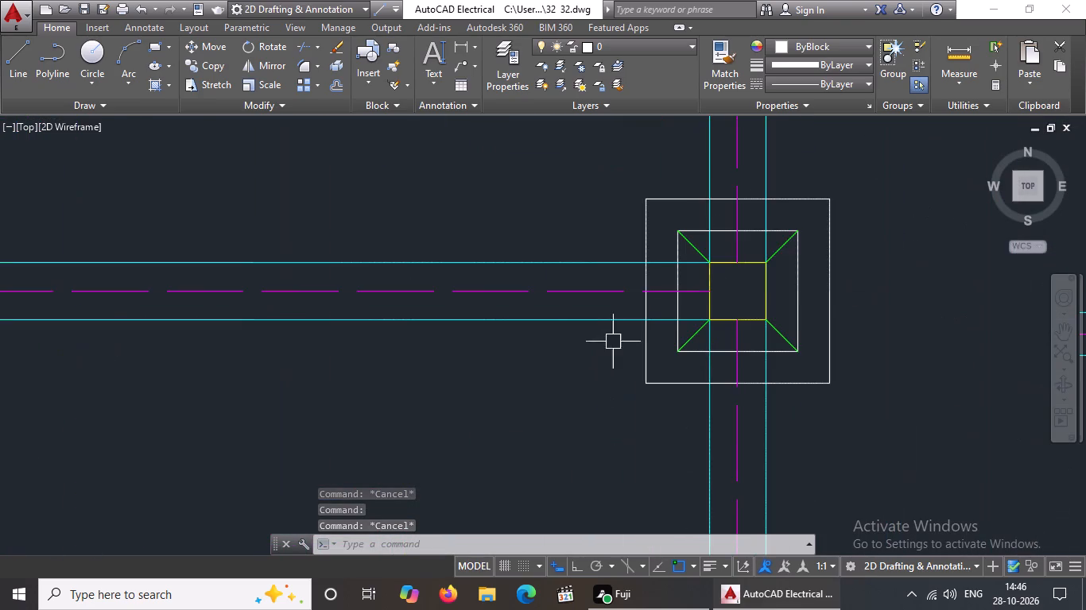
{"action": "scroll", "coordinate": [776, 228], "scroll_direction": "up", "scroll_amount": 2}
{"action": "left_click", "coordinate": [775, 231]}
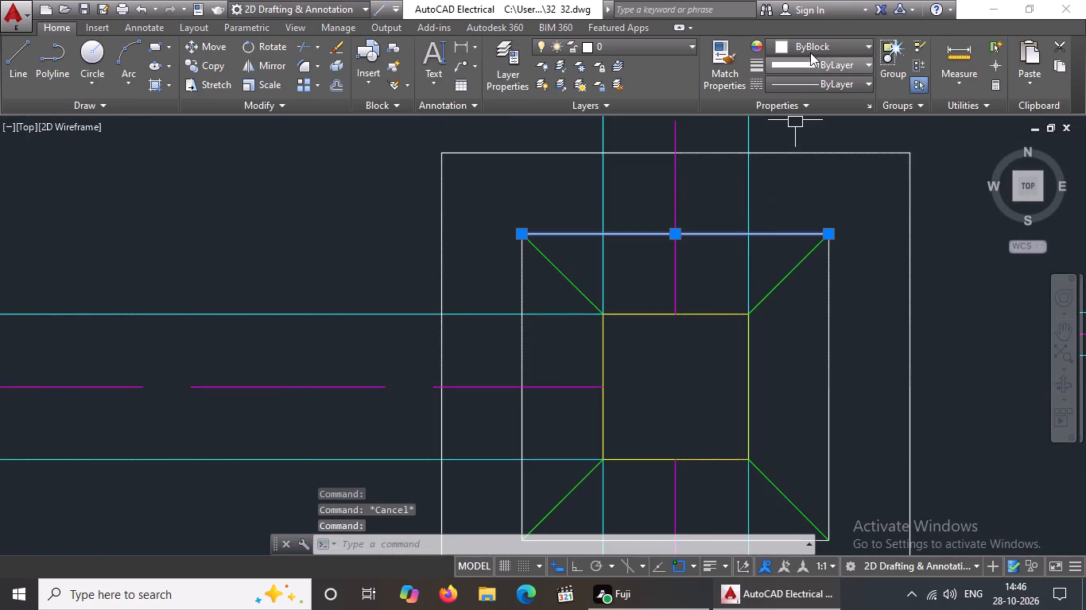
{"action": "left_click", "coordinate": [812, 48]}
{"action": "left_click", "coordinate": [795, 204]}
{"action": "key", "text": "Escape"}
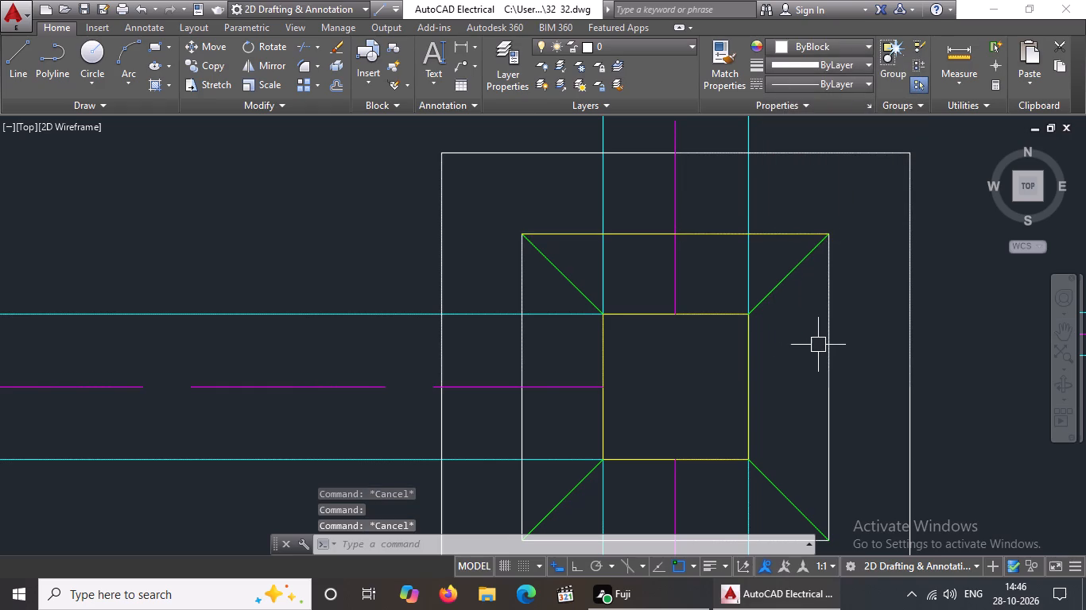
{"action": "left_click", "coordinate": [820, 338]}
{"action": "double_click", "coordinate": [826, 321]}
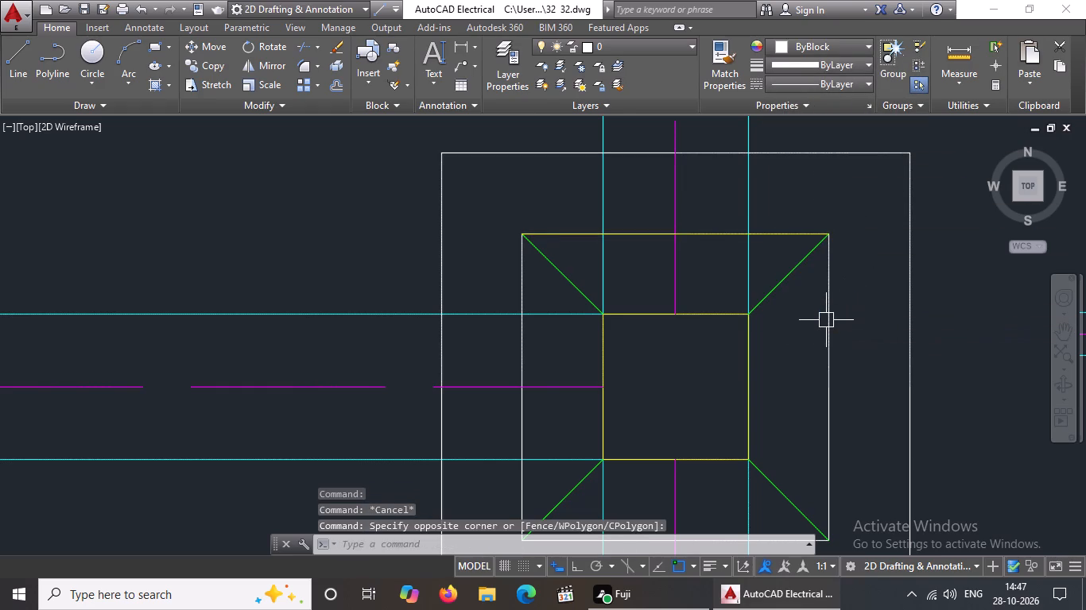
{"action": "left_click_drag", "start_coordinate": [831, 311], "coordinate": [839, 302]}
{"action": "left_click", "coordinate": [803, 50]}
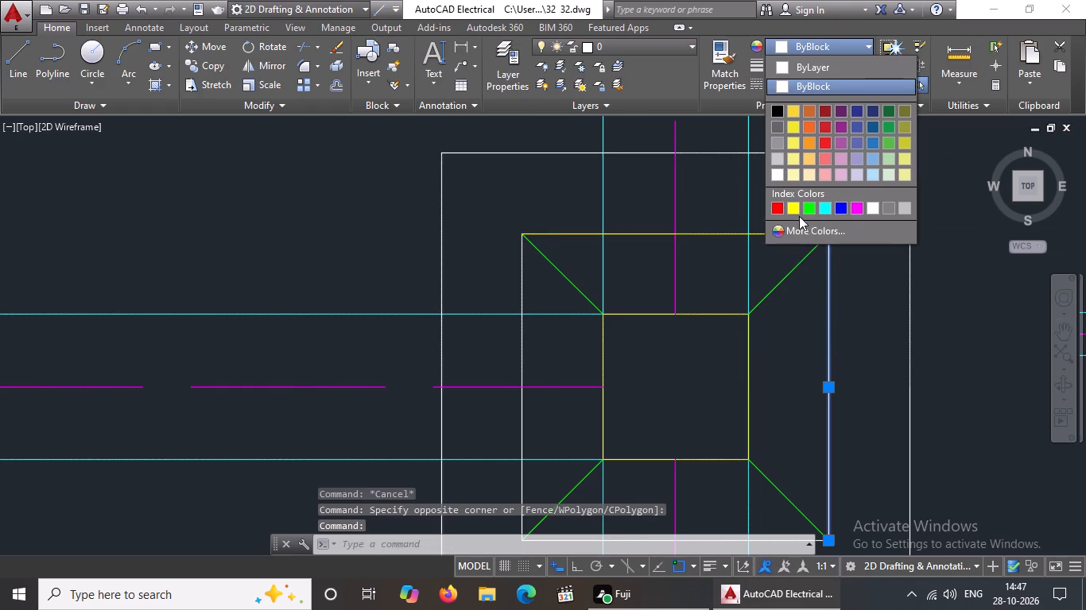
{"action": "left_click", "coordinate": [791, 206]}
{"action": "key", "text": "Escape"}
Make the left and bottom edge lines of the middle square on the third row's right footing Yellow.
{"action": "scroll", "coordinate": [754, 202], "scroll_direction": "down", "scroll_amount": 5}
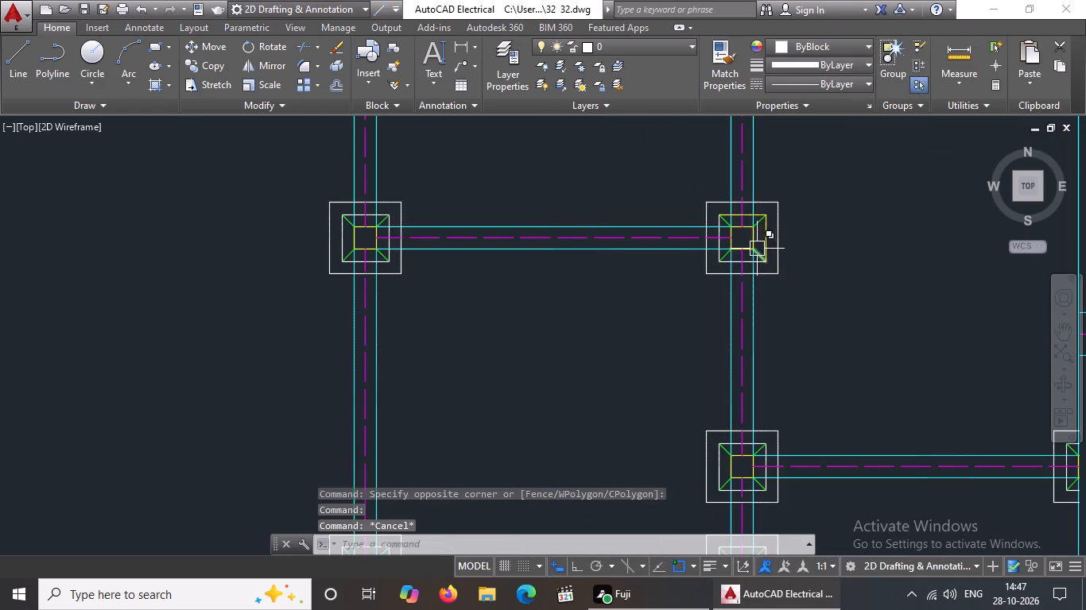
{"action": "scroll", "coordinate": [727, 241], "scroll_direction": "up", "scroll_amount": 4}
{"action": "left_click_drag", "start_coordinate": [667, 255], "coordinate": [656, 267]}
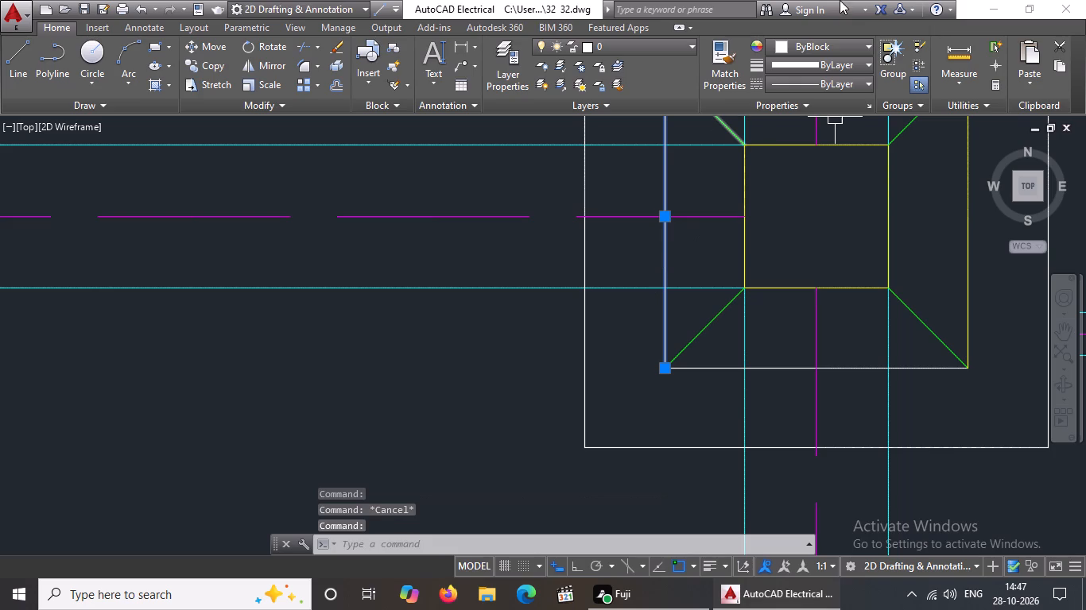
{"action": "left_click", "coordinate": [813, 45]}
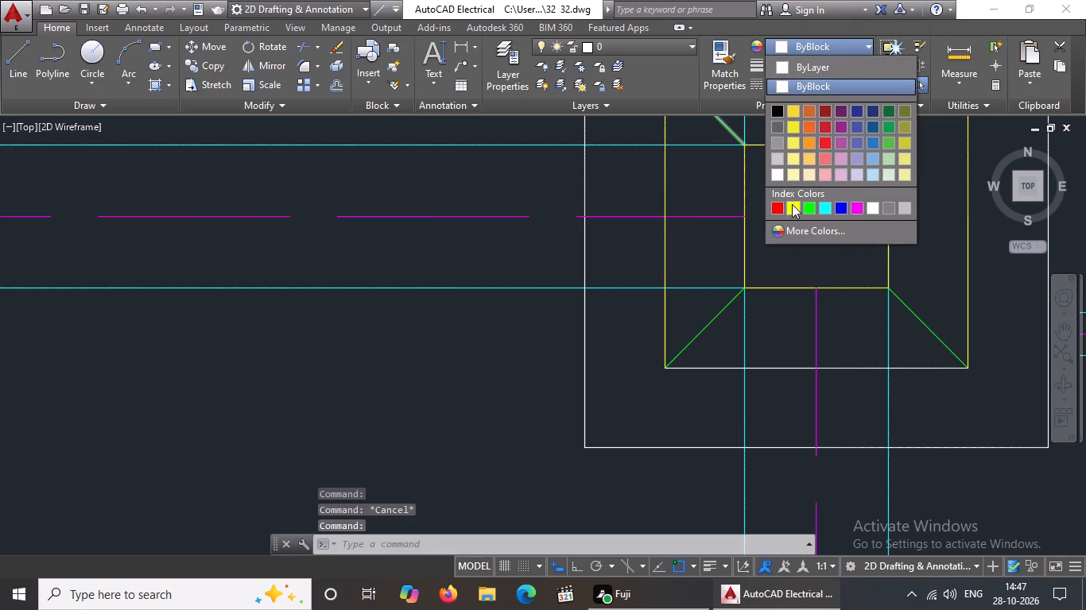
{"action": "left_click", "coordinate": [792, 204]}
{"action": "key", "text": "Escape"}
{"action": "left_click", "coordinate": [853, 365]}
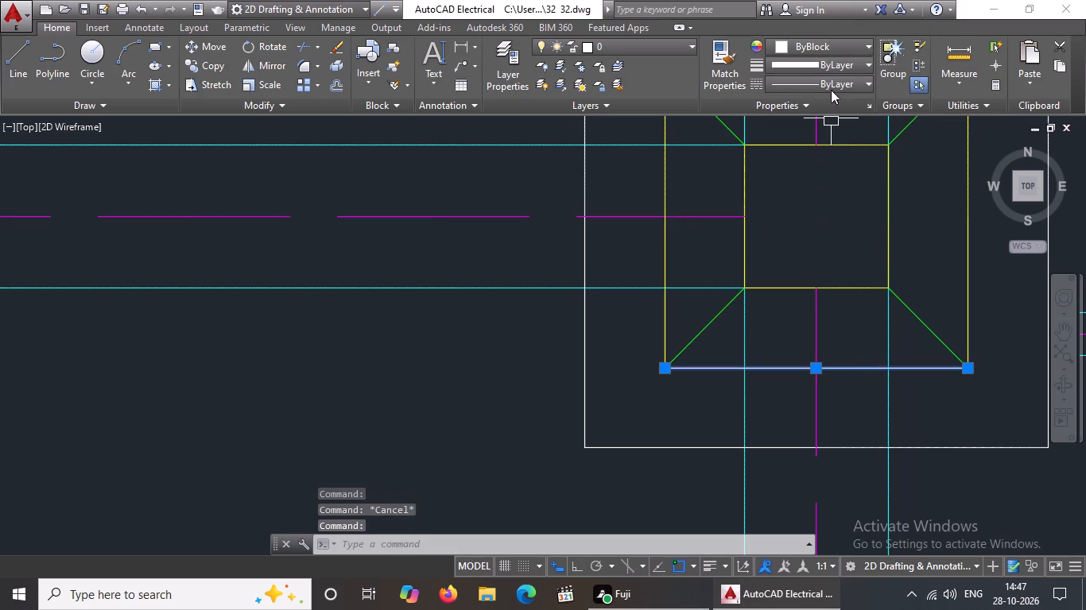
{"action": "left_click", "coordinate": [828, 43]}
{"action": "left_click", "coordinate": [792, 205]}
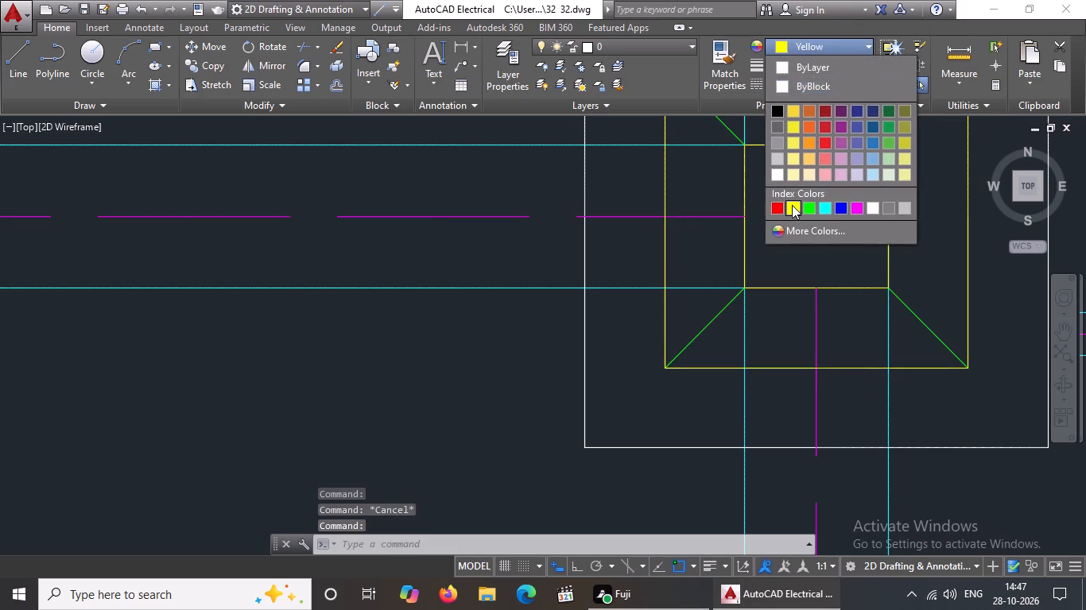
Set the top and left edge lines of the middle square on the third row's left footing to Yellow.
{"action": "scroll", "coordinate": [791, 213], "scroll_direction": "down", "scroll_amount": 4}
{"action": "key", "text": "Escape"}
{"action": "scroll", "coordinate": [464, 218], "scroll_direction": "up", "scroll_amount": 4}
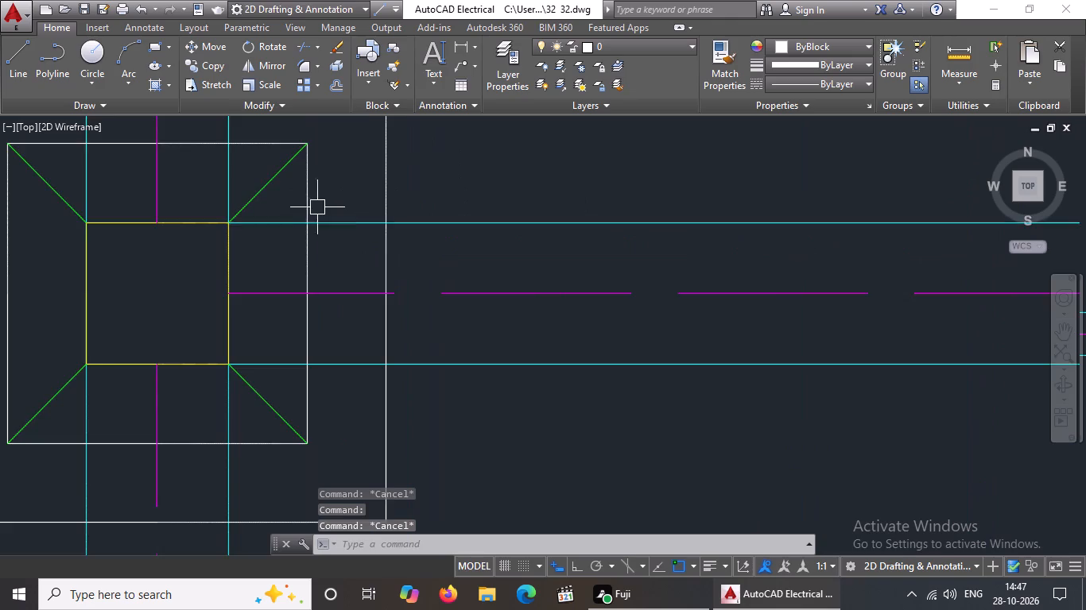
{"action": "scroll", "coordinate": [331, 227], "scroll_direction": "down", "scroll_amount": 3}
{"action": "scroll", "coordinate": [261, 194], "scroll_direction": "up", "scroll_amount": 3}
{"action": "left_click", "coordinate": [301, 275]}
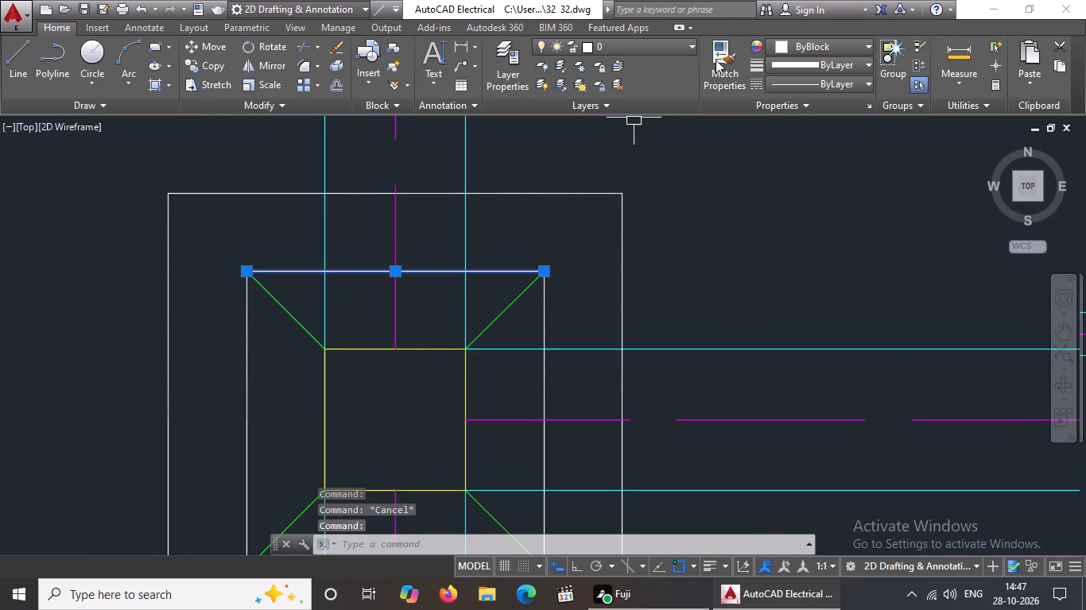
{"action": "left_click", "coordinate": [837, 36]}
{"action": "left_click", "coordinate": [832, 50]}
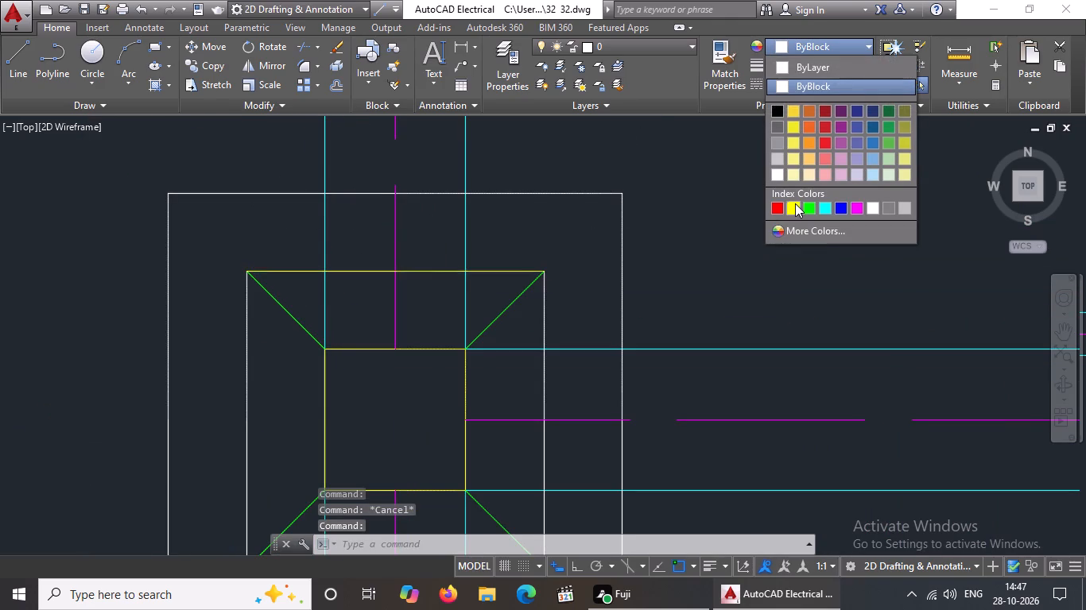
{"action": "left_click", "coordinate": [795, 204]}
{"action": "scroll", "coordinate": [698, 187], "scroll_direction": "down", "scroll_amount": 4}
{"action": "key", "text": "Escape"}
{"action": "scroll", "coordinate": [583, 257], "scroll_direction": "up", "scroll_amount": 3}
{"action": "left_click", "coordinate": [602, 228]}
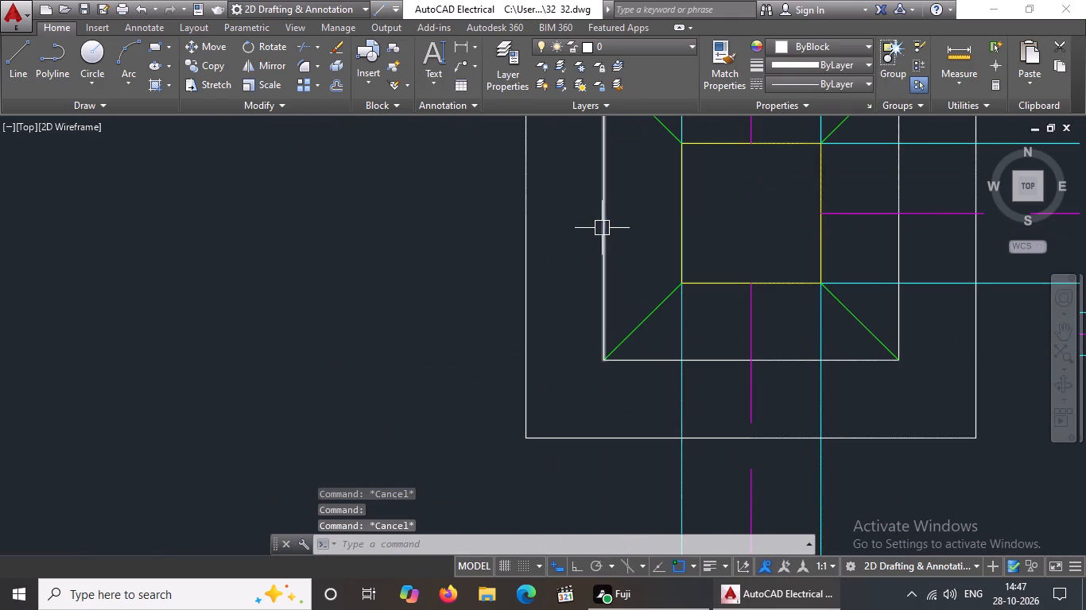
{"action": "left_click", "coordinate": [827, 49]}
{"action": "left_click", "coordinate": [795, 205]}
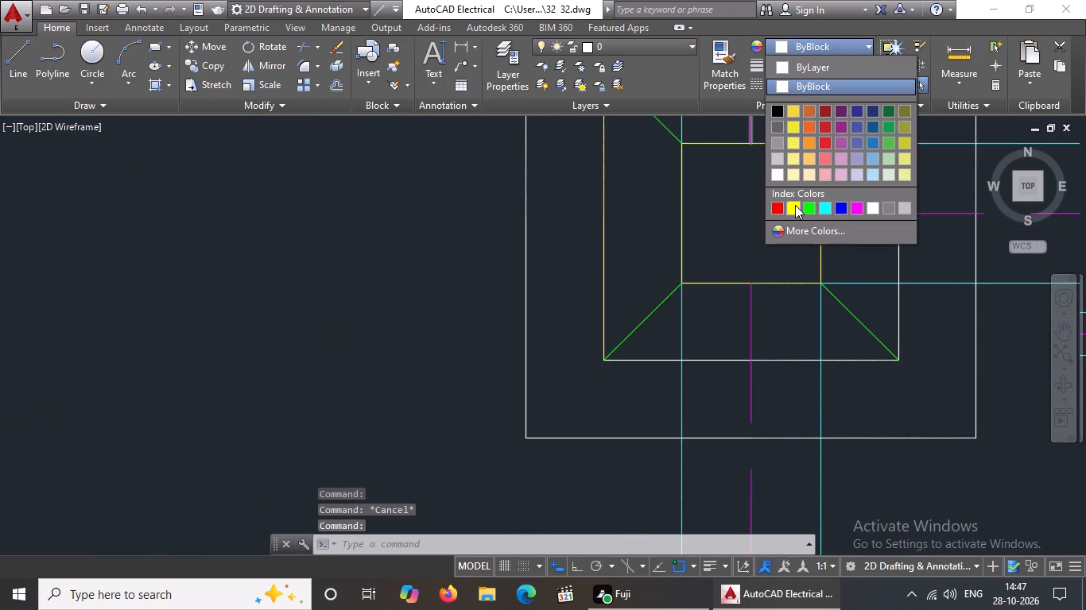
{"action": "key", "text": "Escape"}
Change the bottom and right edge lines of the middle square on the third row's left footing to Yellow.
{"action": "left_click", "coordinate": [795, 361]}
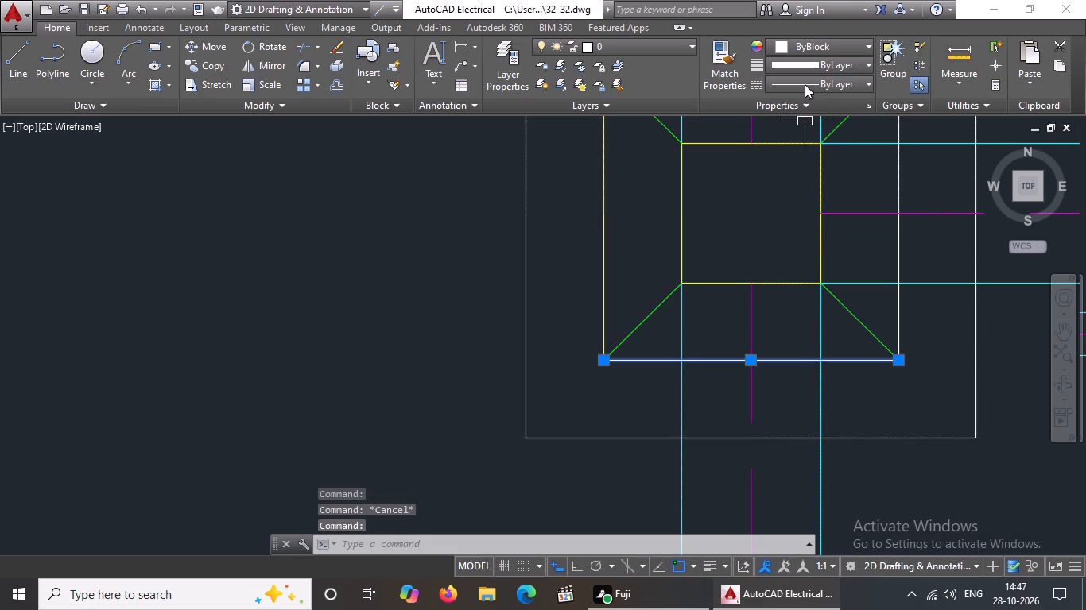
{"action": "left_click", "coordinate": [816, 51]}
{"action": "left_click", "coordinate": [792, 208]}
{"action": "scroll", "coordinate": [743, 235], "scroll_direction": "down", "scroll_amount": 4}
{"action": "scroll", "coordinate": [770, 226], "scroll_direction": "up", "scroll_amount": 3}
{"action": "key", "text": "Escape"}
{"action": "left_click", "coordinate": [741, 264]}
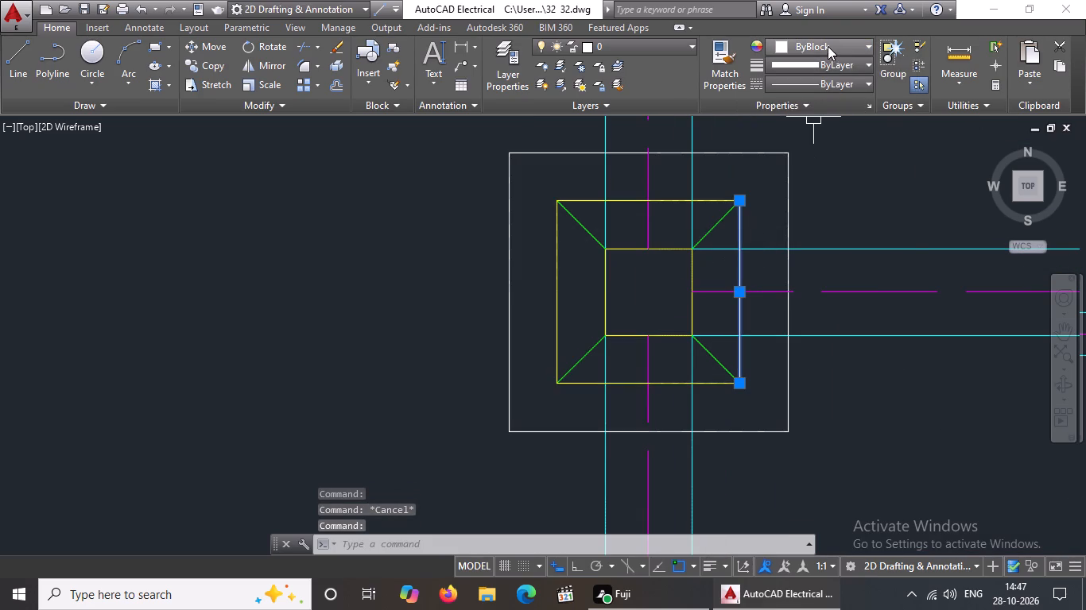
{"action": "left_click", "coordinate": [828, 46]}
{"action": "left_click", "coordinate": [794, 206]}
{"action": "scroll", "coordinate": [630, 289], "scroll_direction": "down", "scroll_amount": 4}
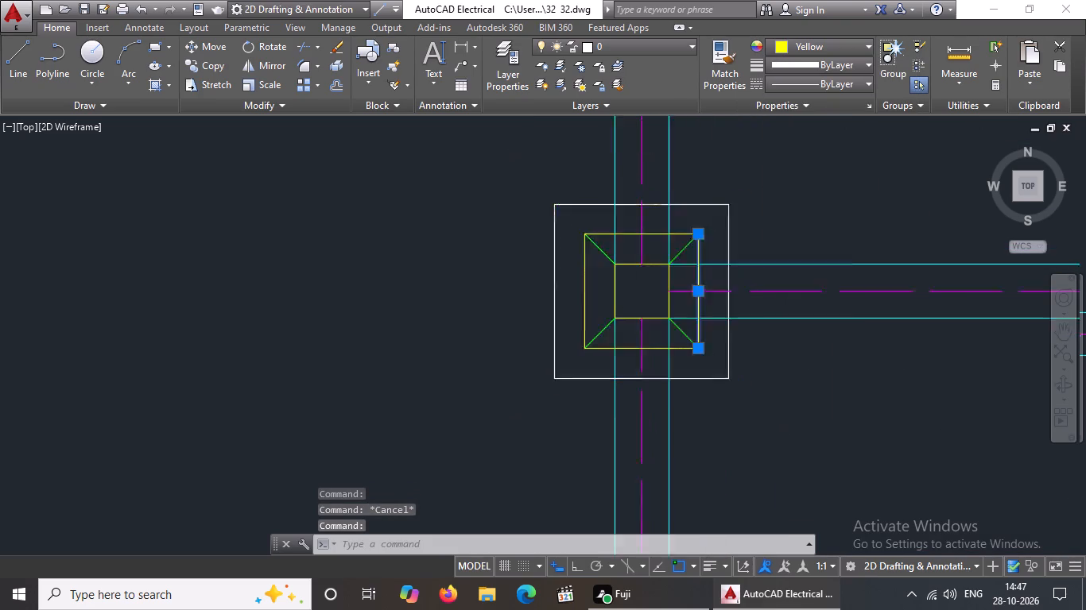
{"action": "key", "text": "Escape"}
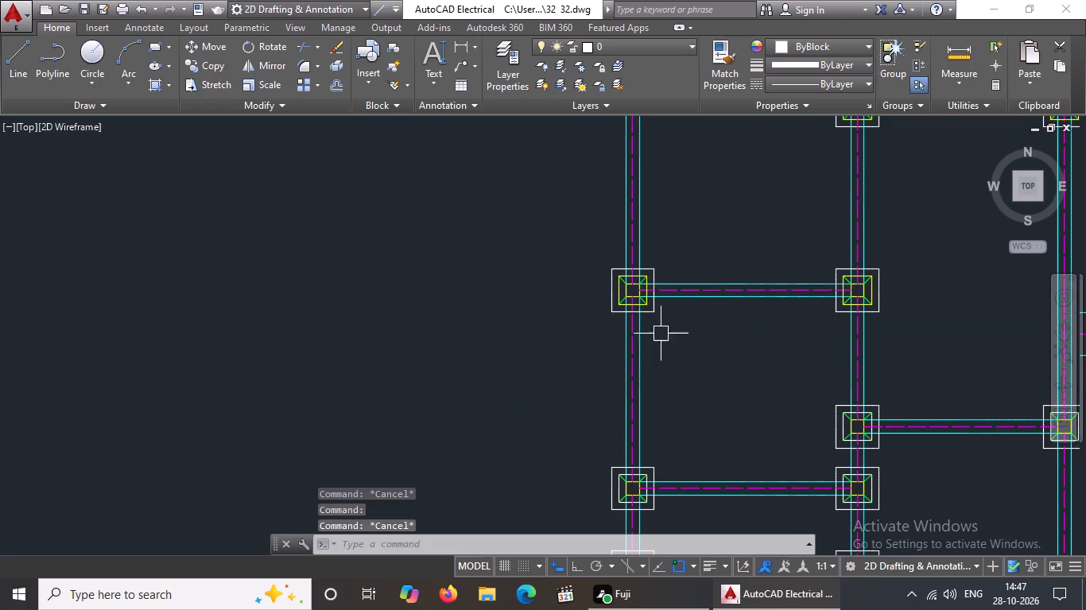
Make the top and left edge lines of the middle square on the fourth row's left footing Yellow.
{"action": "scroll", "coordinate": [799, 338], "scroll_direction": "down", "scroll_amount": 2}
{"action": "scroll", "coordinate": [848, 358], "scroll_direction": "up", "scroll_amount": 2}
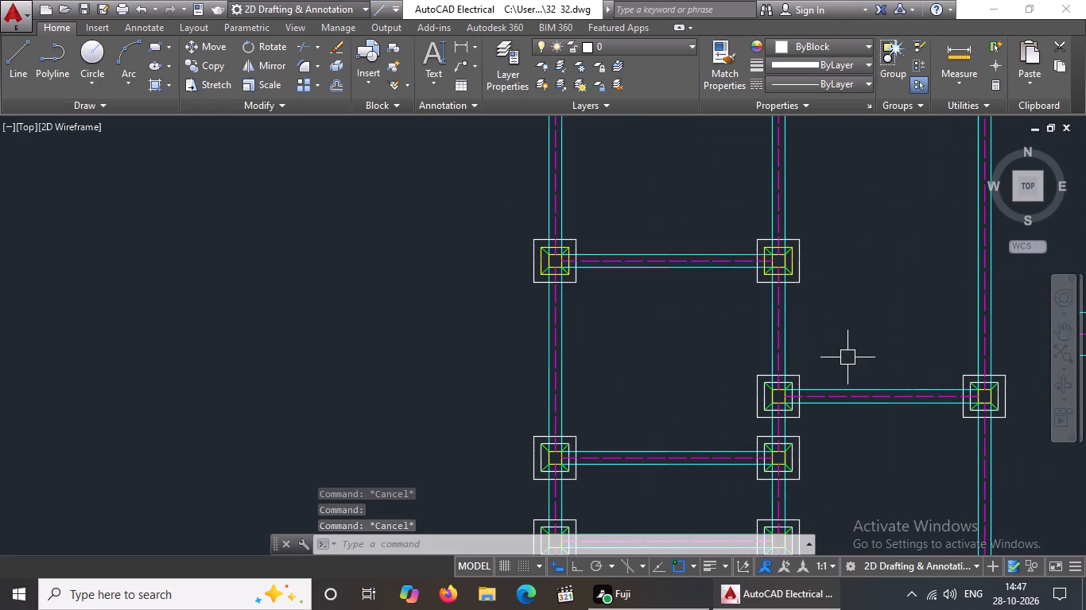
{"action": "scroll", "coordinate": [809, 395], "scroll_direction": "up", "scroll_amount": 4}
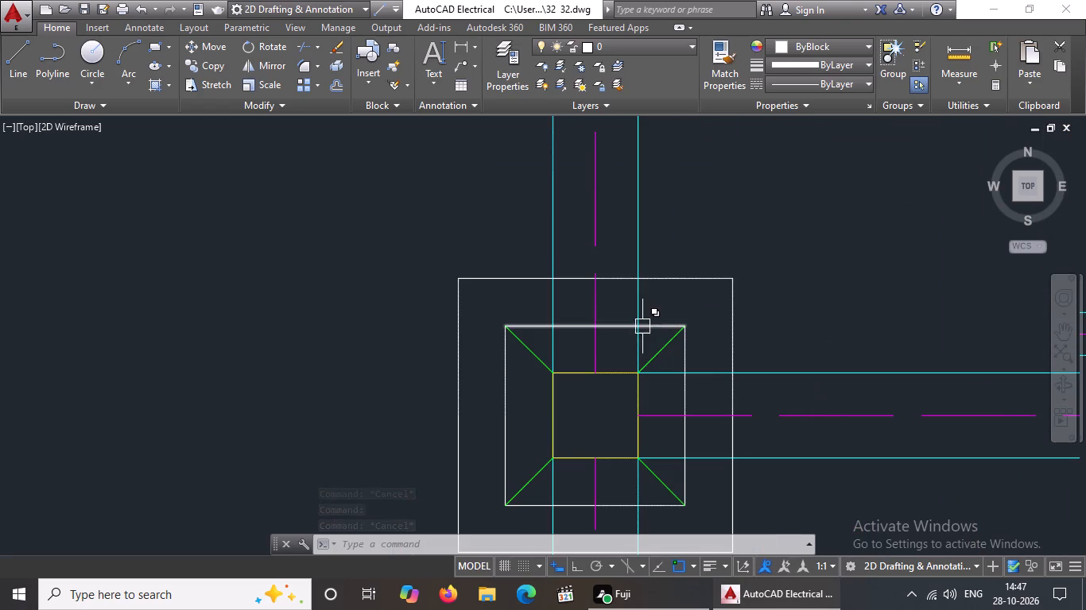
{"action": "left_click", "coordinate": [654, 329]}
{"action": "left_click", "coordinate": [806, 46]}
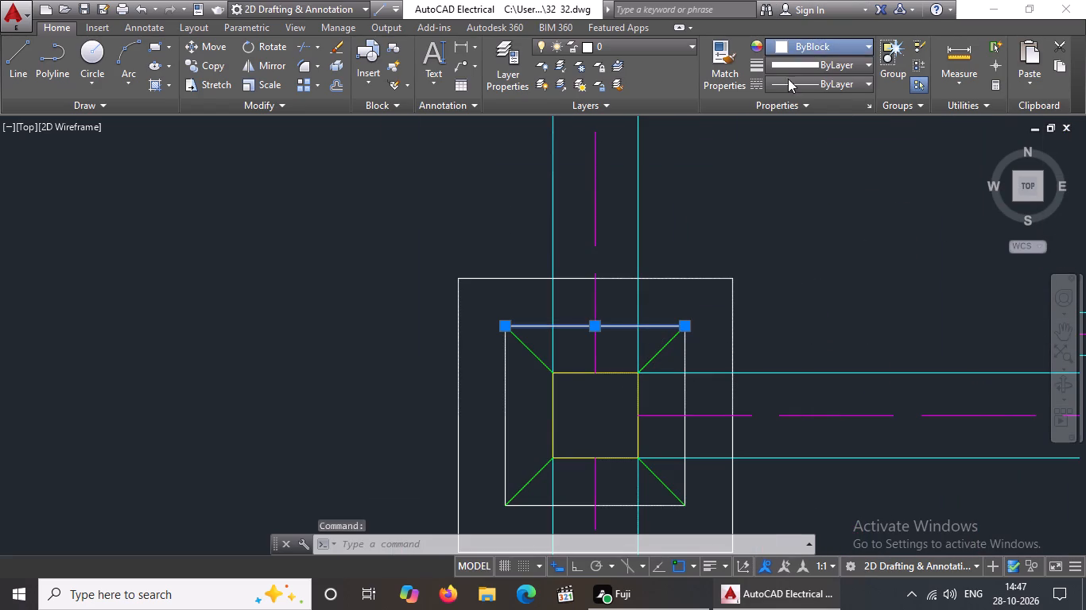
{"action": "left_click", "coordinate": [797, 204]}
{"action": "scroll", "coordinate": [646, 280], "scroll_direction": "down", "scroll_amount": 4}
{"action": "key", "text": "Escape"}
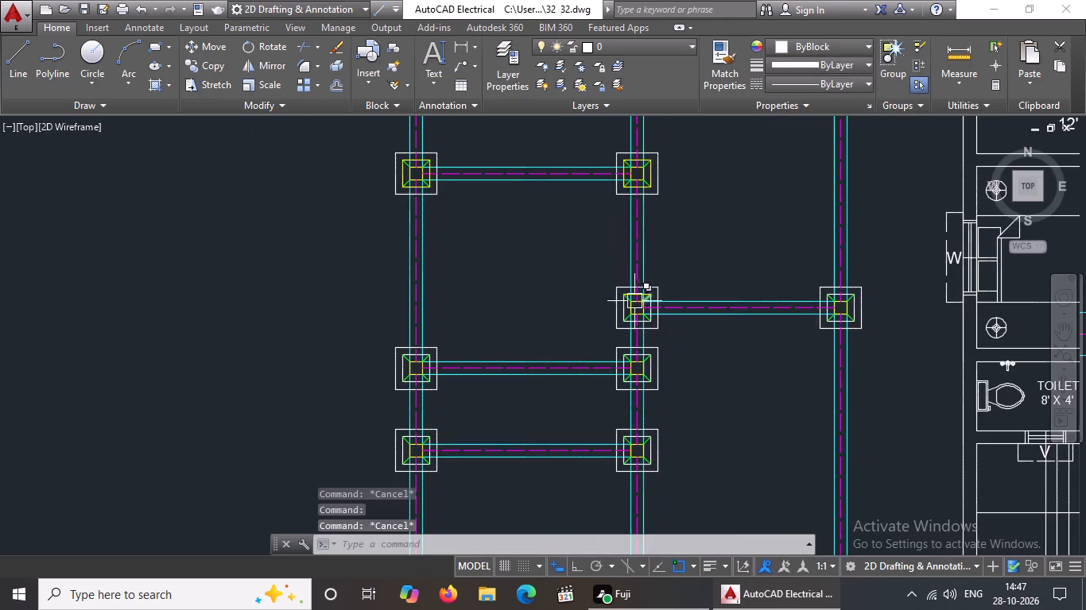
{"action": "scroll", "coordinate": [615, 305], "scroll_direction": "up", "scroll_amount": 4}
{"action": "left_click", "coordinate": [661, 295]}
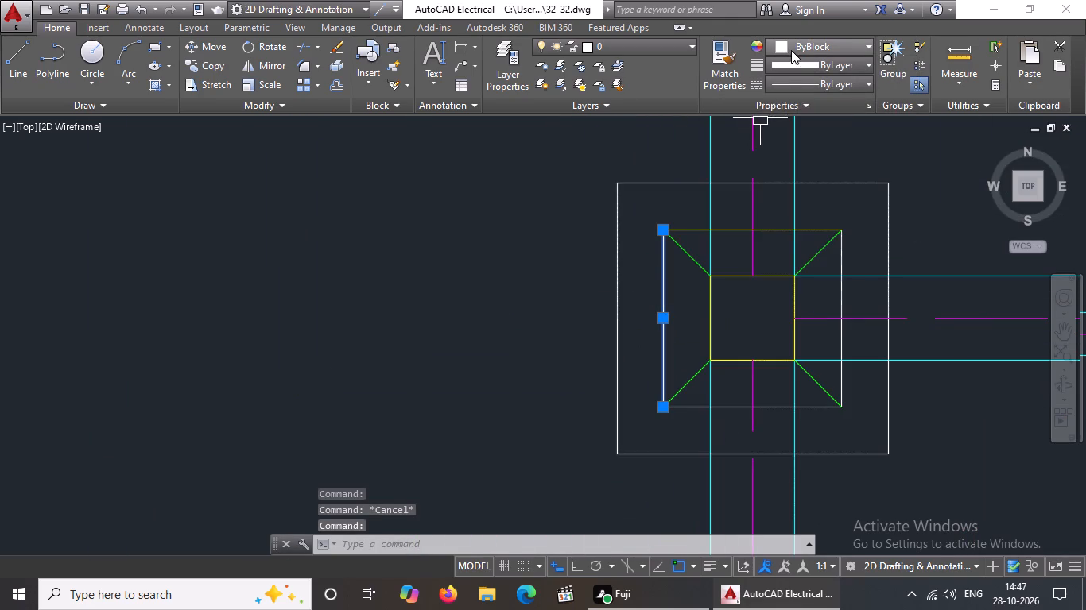
{"action": "left_click", "coordinate": [792, 49]}
{"action": "left_click", "coordinate": [793, 205]}
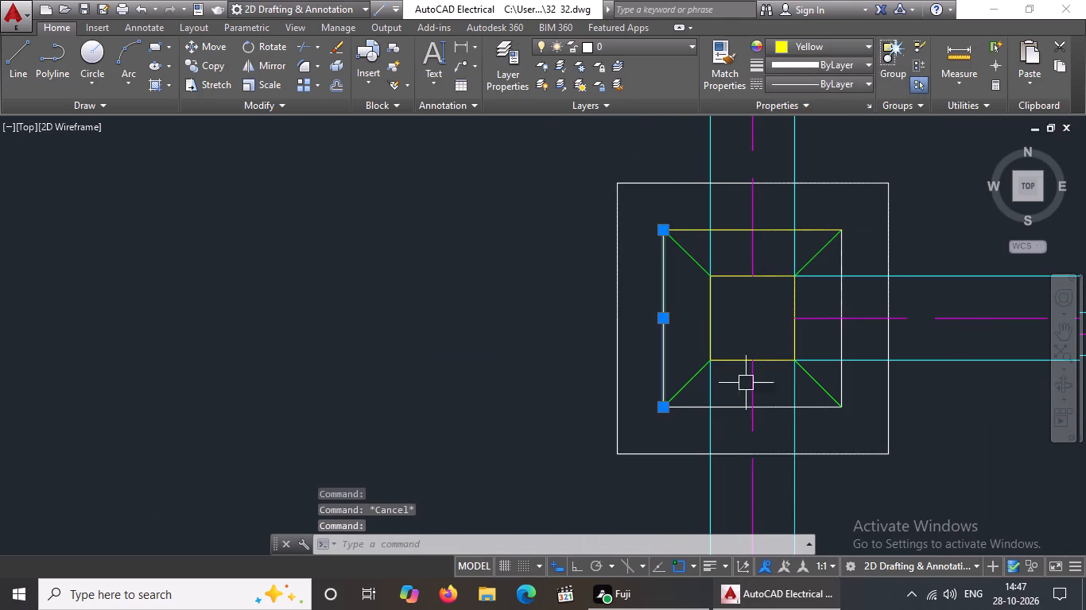
{"action": "key", "text": "Escape"}
Set the bottom and right edge lines of the middle square on the fourth row's left footing to Yellow.
{"action": "left_click", "coordinate": [731, 418]}
{"action": "left_click", "coordinate": [732, 402]}
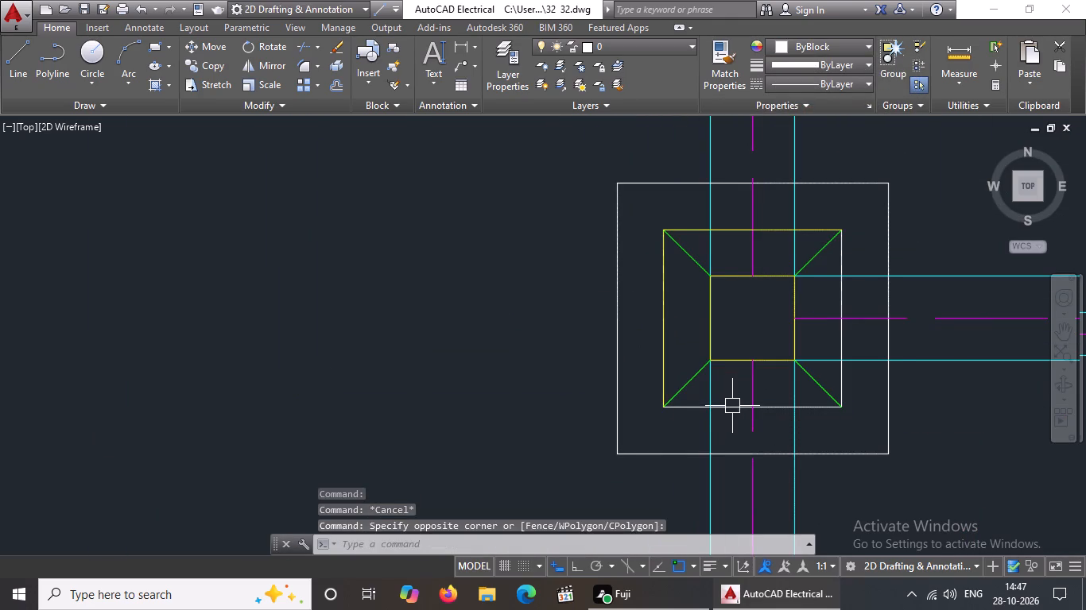
{"action": "left_click", "coordinate": [732, 406]}
{"action": "left_click", "coordinate": [848, 43]}
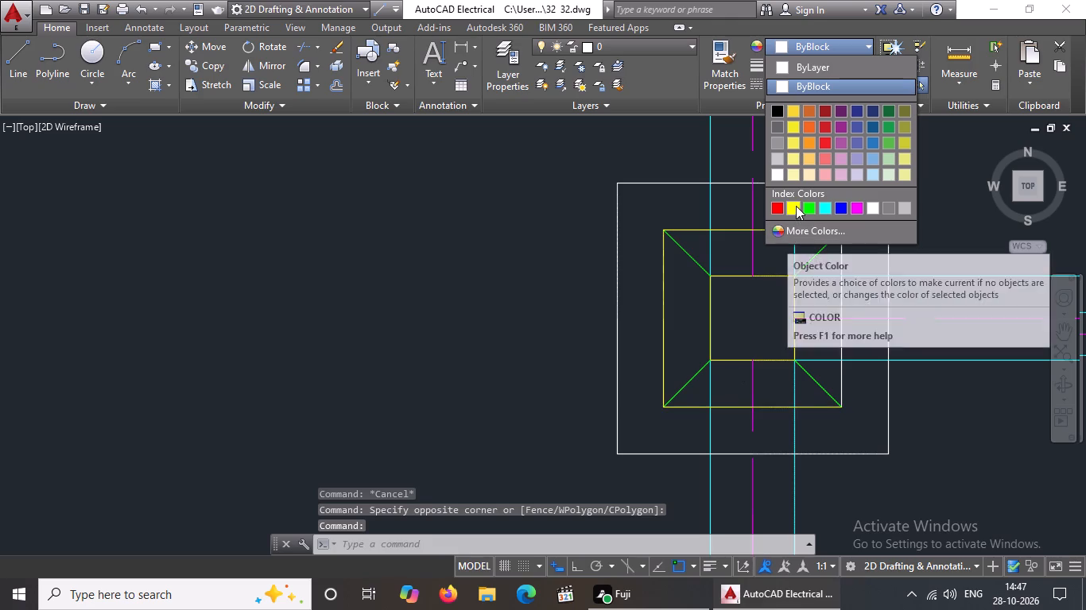
{"action": "left_click", "coordinate": [792, 206]}
{"action": "key", "text": "Escape"}
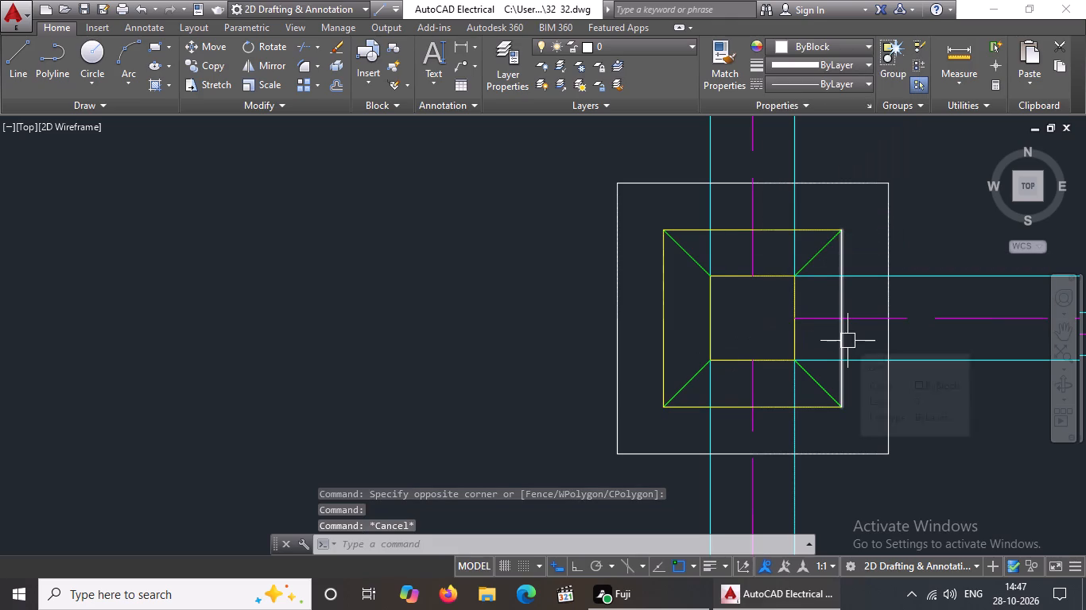
{"action": "left_click", "coordinate": [847, 341]}
{"action": "left_click", "coordinate": [836, 44]}
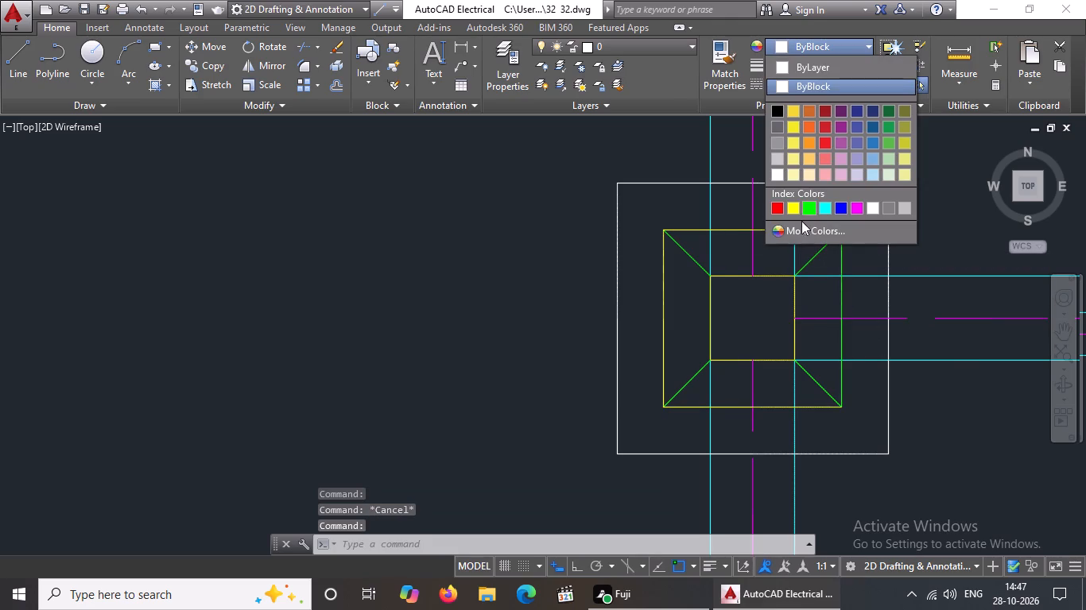
{"action": "left_click", "coordinate": [796, 205]}
{"action": "scroll", "coordinate": [688, 342], "scroll_direction": "down", "scroll_amount": 5}
{"action": "key", "text": "Escape"}
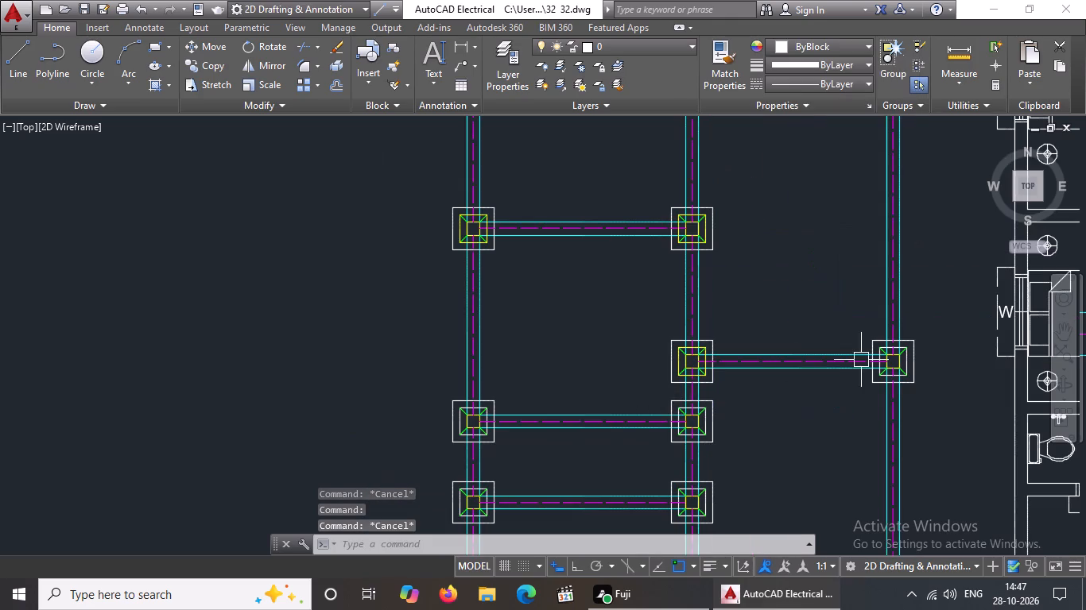
Change the top and right edge lines of the middle square on the fourth row's right footing to Yellow.
{"action": "scroll", "coordinate": [960, 360], "scroll_direction": "up", "scroll_amount": 3}
{"action": "scroll", "coordinate": [705, 318], "scroll_direction": "up", "scroll_amount": 2}
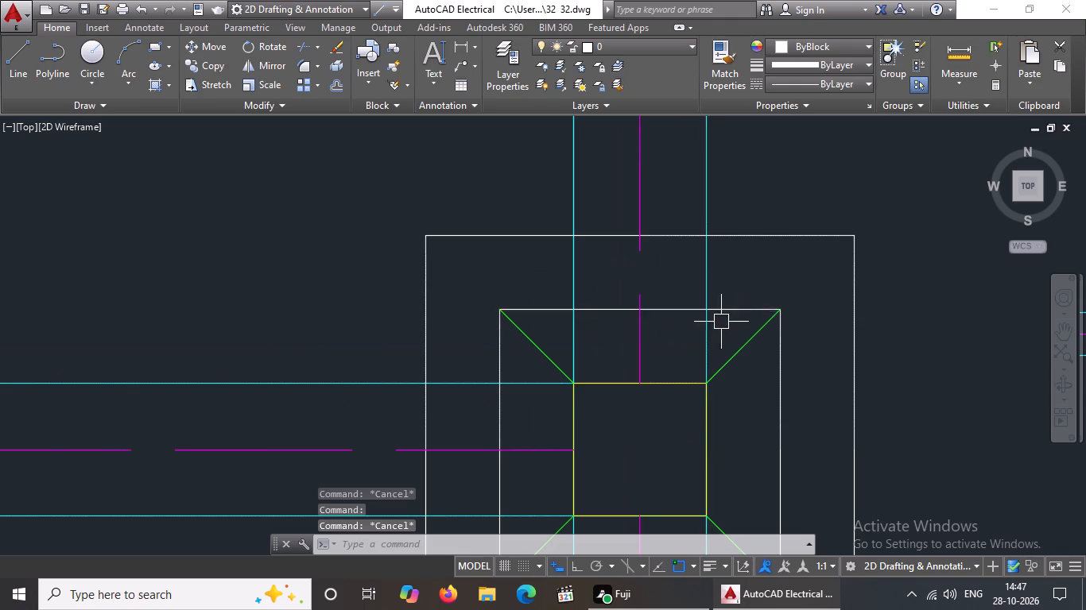
{"action": "left_click", "coordinate": [727, 311]}
{"action": "left_click", "coordinate": [827, 52]}
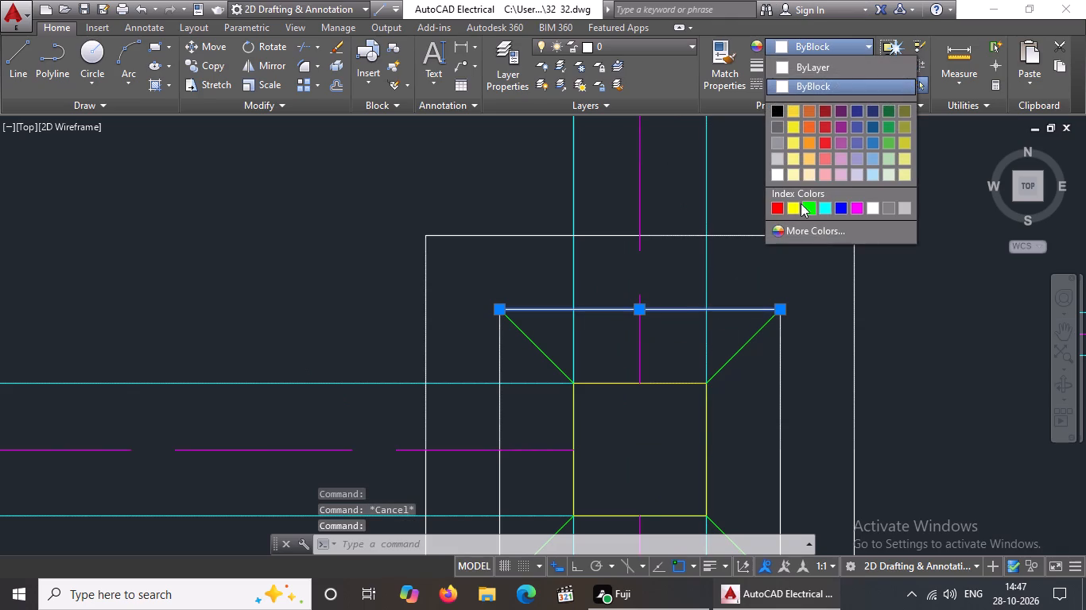
{"action": "left_click", "coordinate": [792, 207]}
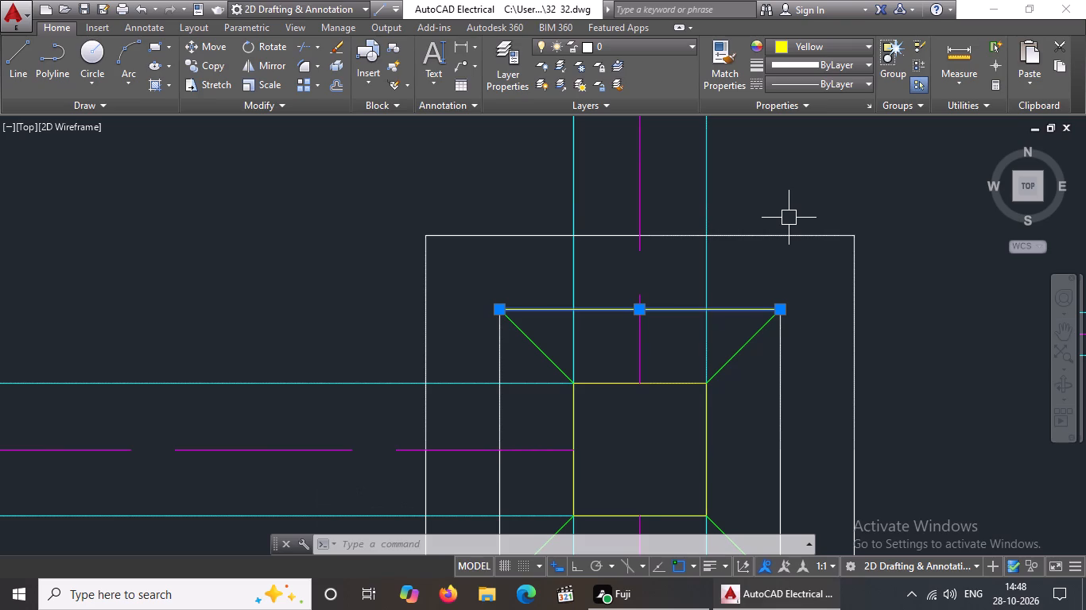
{"action": "scroll", "coordinate": [754, 299], "scroll_direction": "down", "scroll_amount": 2}
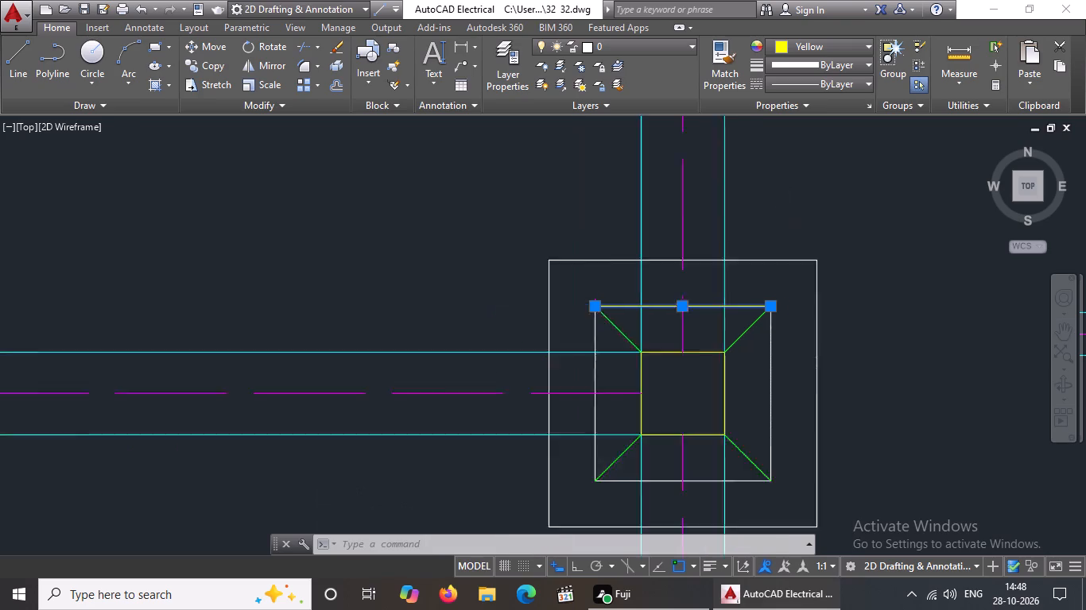
{"action": "key", "text": "Escape"}
{"action": "left_click", "coordinate": [765, 362]}
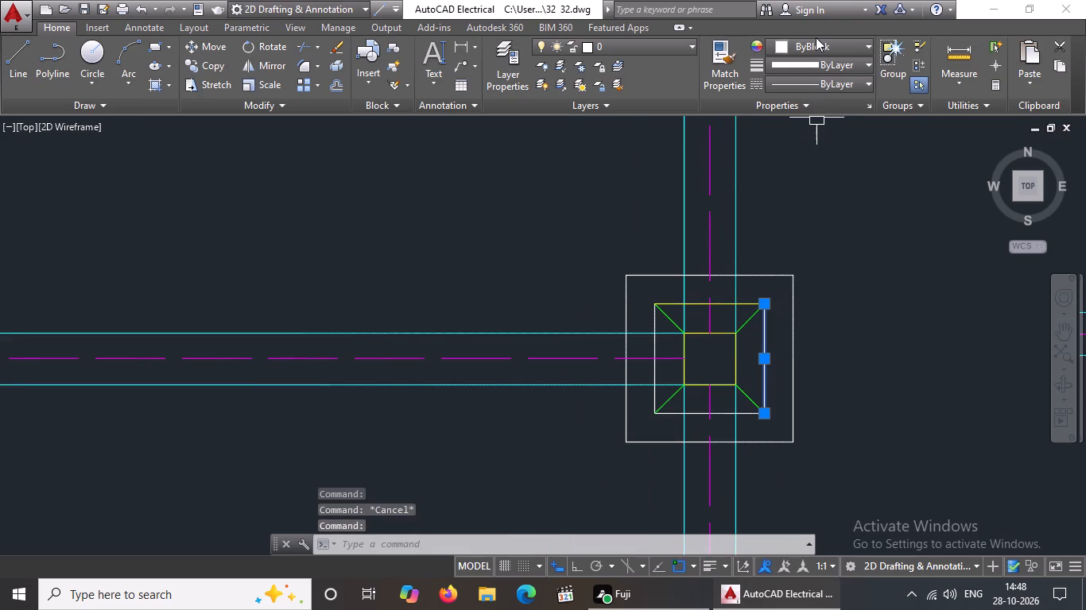
{"action": "left_click", "coordinate": [816, 43]}
{"action": "left_click", "coordinate": [796, 207]}
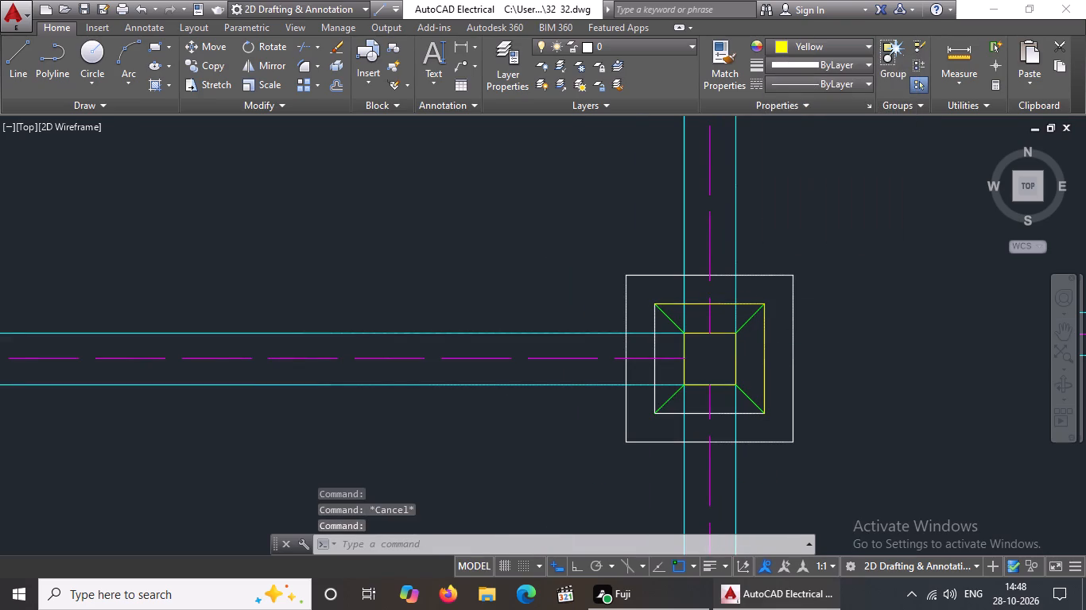
{"action": "key", "text": "Escape"}
Set the left and bottom edge lines of the middle square on the fourth row's right footing to Yellow.
{"action": "scroll", "coordinate": [637, 361], "scroll_direction": "up", "scroll_amount": 3}
{"action": "left_click", "coordinate": [695, 299]}
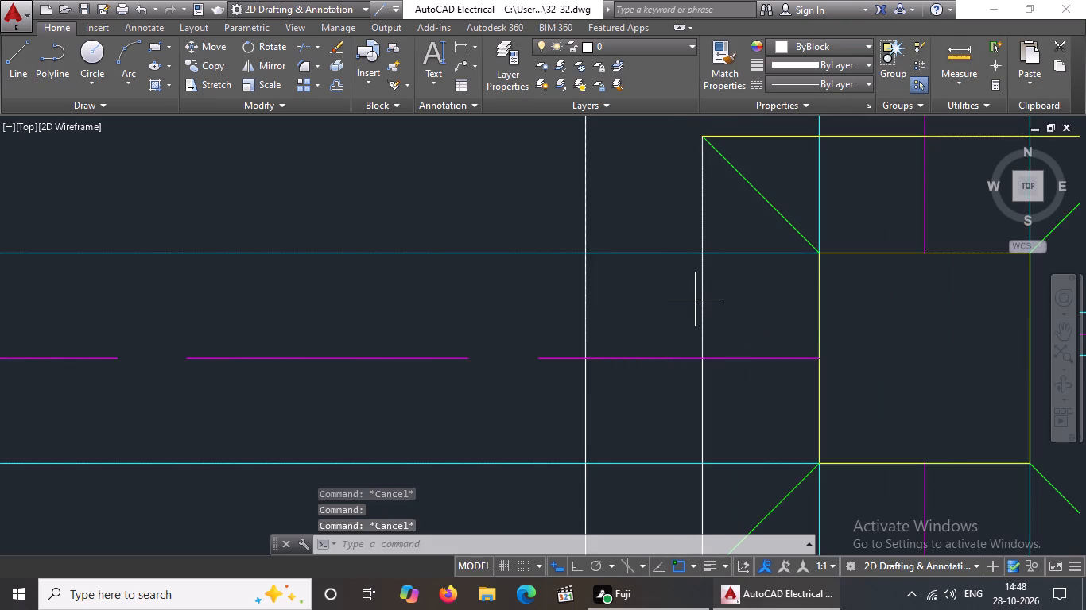
{"action": "left_click", "coordinate": [708, 291]}
{"action": "left_click", "coordinate": [695, 305]}
{"action": "left_click", "coordinate": [715, 270]}
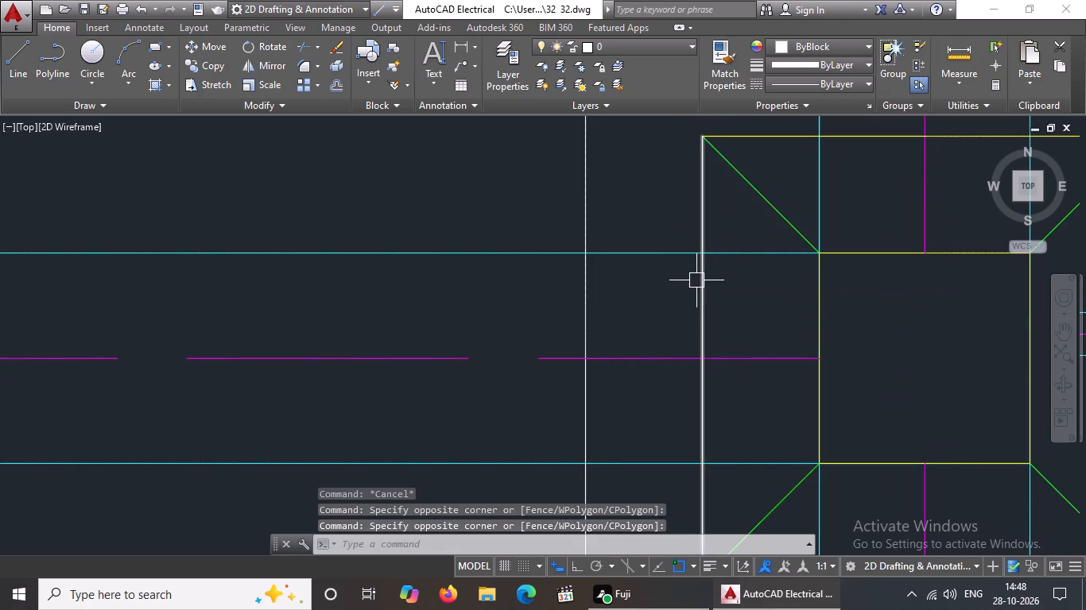
{"action": "left_click", "coordinate": [696, 280]}
{"action": "left_click", "coordinate": [842, 45]}
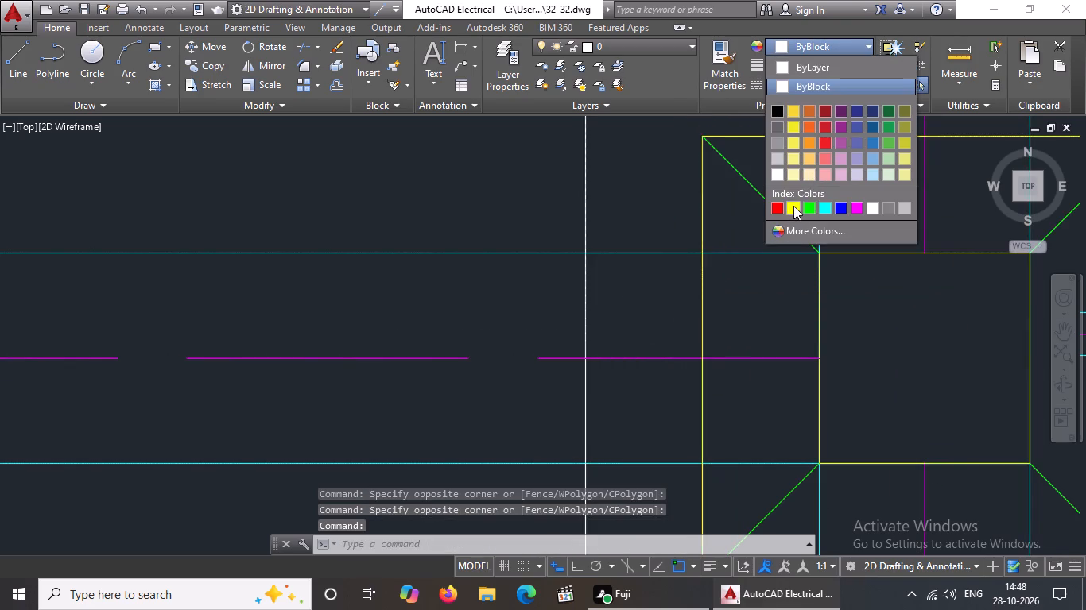
{"action": "left_click", "coordinate": [793, 206]}
{"action": "key", "text": "Escape"}
{"action": "scroll", "coordinate": [785, 234], "scroll_direction": "down", "scroll_amount": 5}
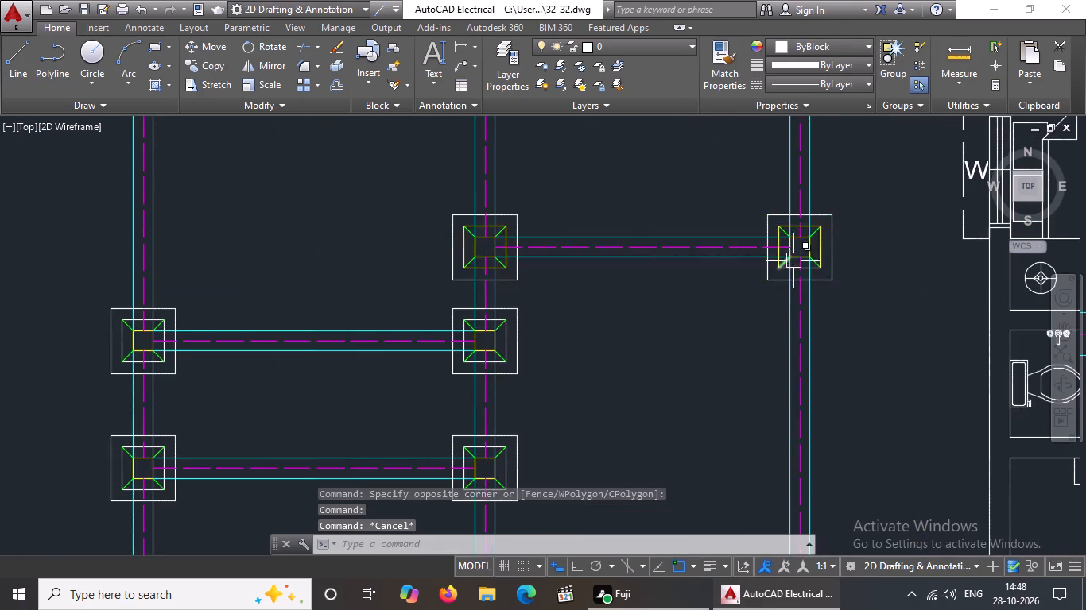
{"action": "scroll", "coordinate": [790, 296], "scroll_direction": "up", "scroll_amount": 3}
{"action": "left_click", "coordinate": [794, 181]}
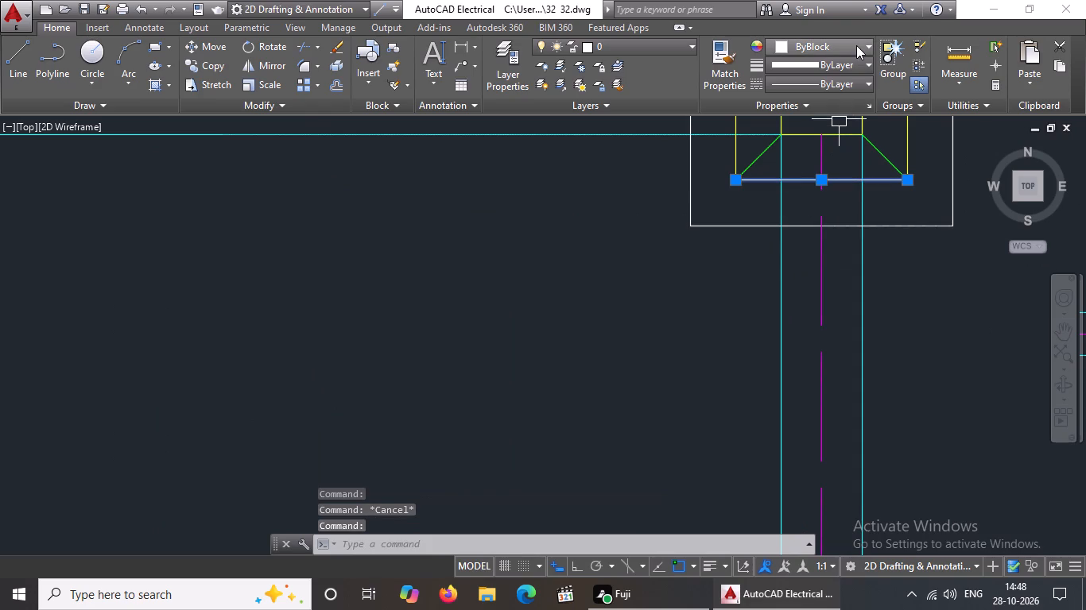
{"action": "left_click", "coordinate": [857, 44]}
{"action": "left_click", "coordinate": [793, 204]}
{"action": "scroll", "coordinate": [731, 329], "scroll_direction": "up", "scroll_amount": 1}
{"action": "scroll", "coordinate": [731, 329], "scroll_direction": "down", "scroll_amount": 5}
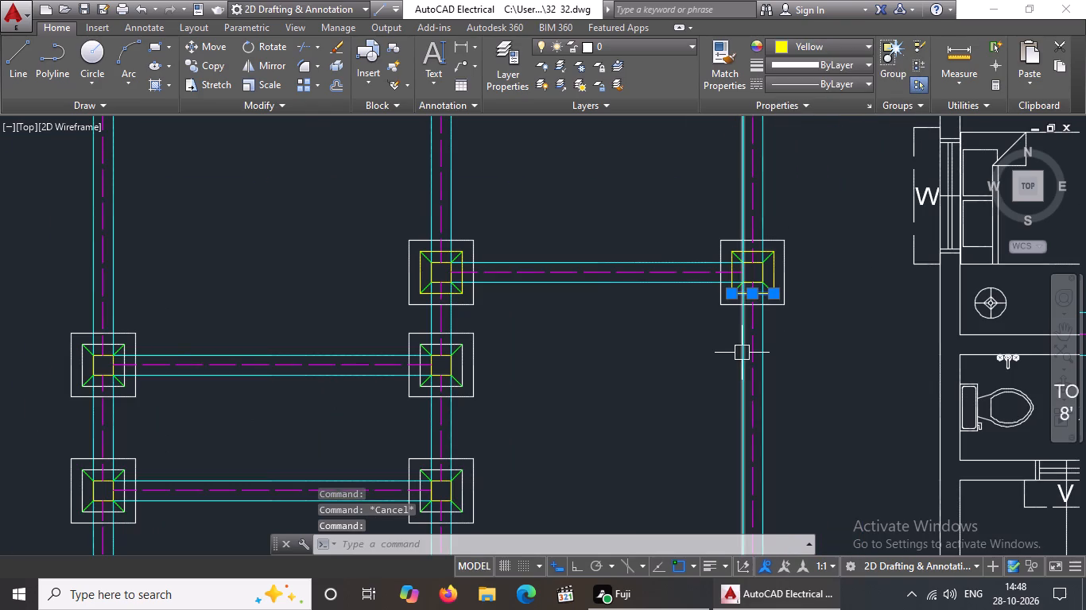
{"action": "key", "text": "Escape"}
Examine the footings across the foundation plan for middle squares that still need recolouring.
{"action": "scroll", "coordinate": [731, 353], "scroll_direction": "down", "scroll_amount": 4}
{"action": "scroll", "coordinate": [759, 265], "scroll_direction": "up", "scroll_amount": 3}
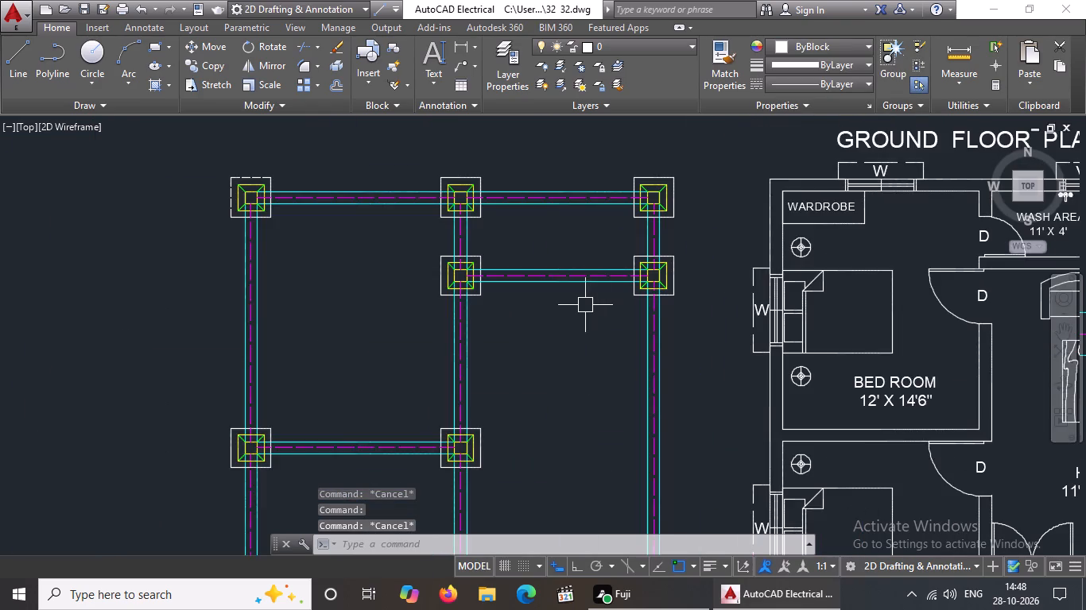
{"action": "scroll", "coordinate": [584, 305], "scroll_direction": "up", "scroll_amount": 3}
{"action": "scroll", "coordinate": [603, 288], "scroll_direction": "down", "scroll_amount": 3}
{"action": "scroll", "coordinate": [405, 492], "scroll_direction": "up", "scroll_amount": 3}
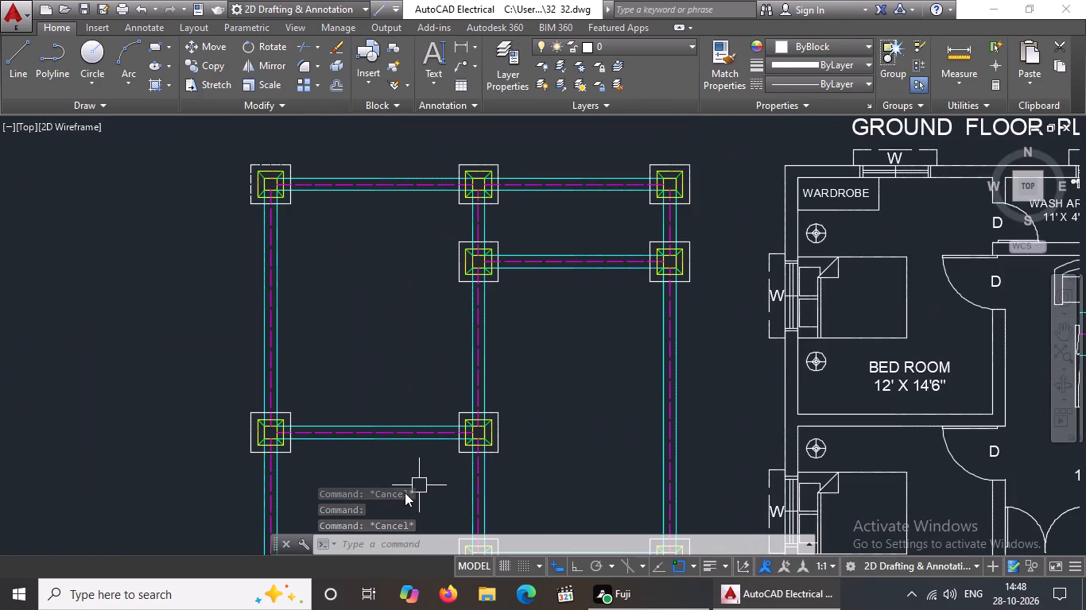
{"action": "scroll", "coordinate": [443, 434], "scroll_direction": "up", "scroll_amount": 2}
{"action": "scroll", "coordinate": [540, 360], "scroll_direction": "down", "scroll_amount": 3}
{"action": "scroll", "coordinate": [647, 494], "scroll_direction": "up", "scroll_amount": 3}
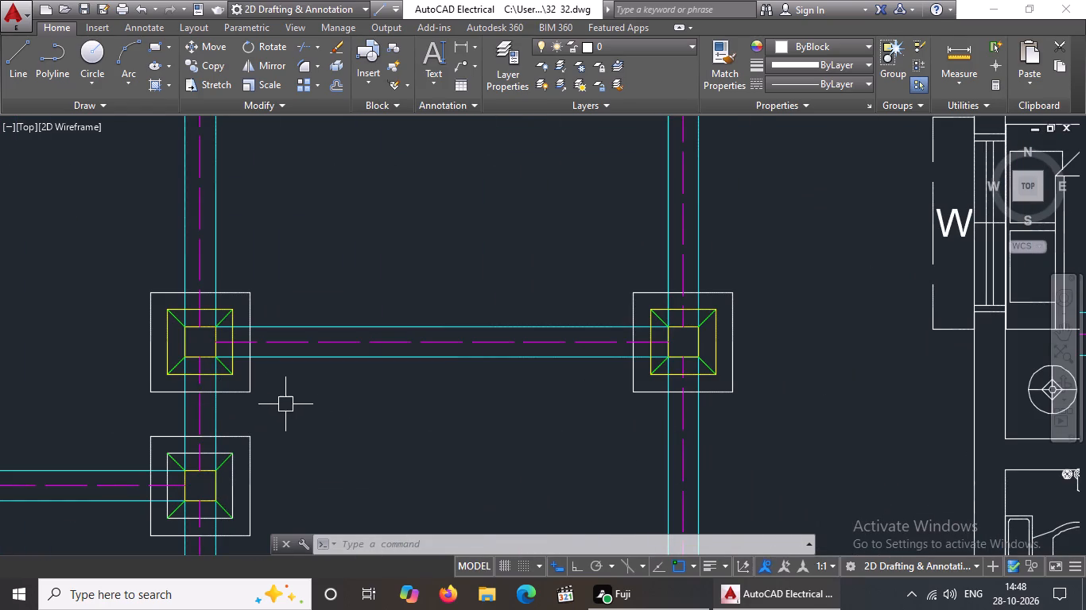
Set the top and right edge lines of the middle square on the fifth row's right footing to Yellow.
{"action": "scroll", "coordinate": [317, 403], "scroll_direction": "down", "scroll_amount": 3}
{"action": "scroll", "coordinate": [255, 438], "scroll_direction": "up", "scroll_amount": 4}
{"action": "scroll", "coordinate": [573, 353], "scroll_direction": "up", "scroll_amount": 2}
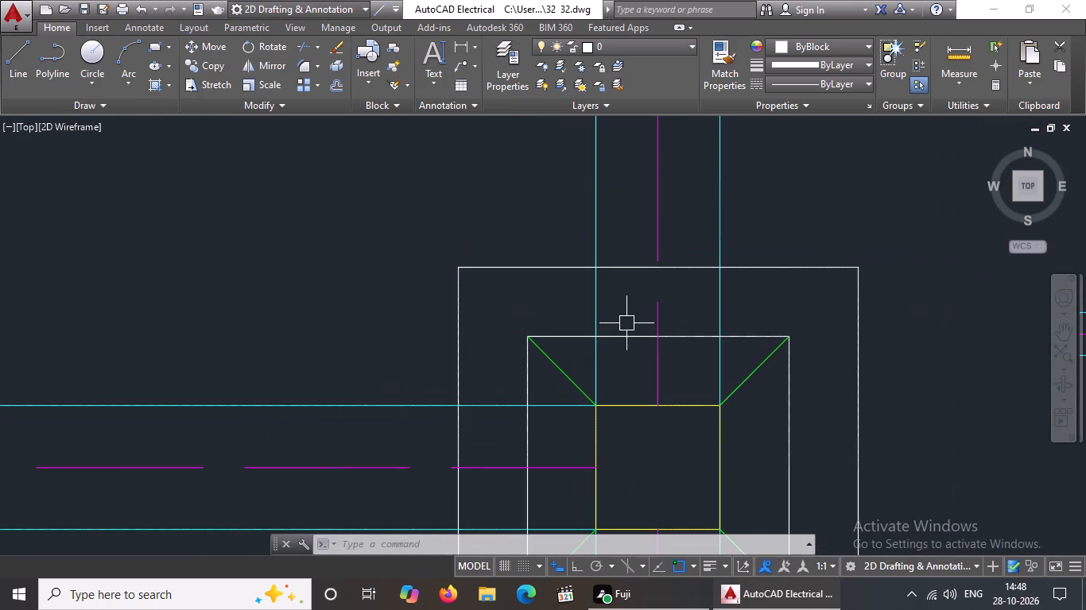
{"action": "left_click", "coordinate": [626, 334]}
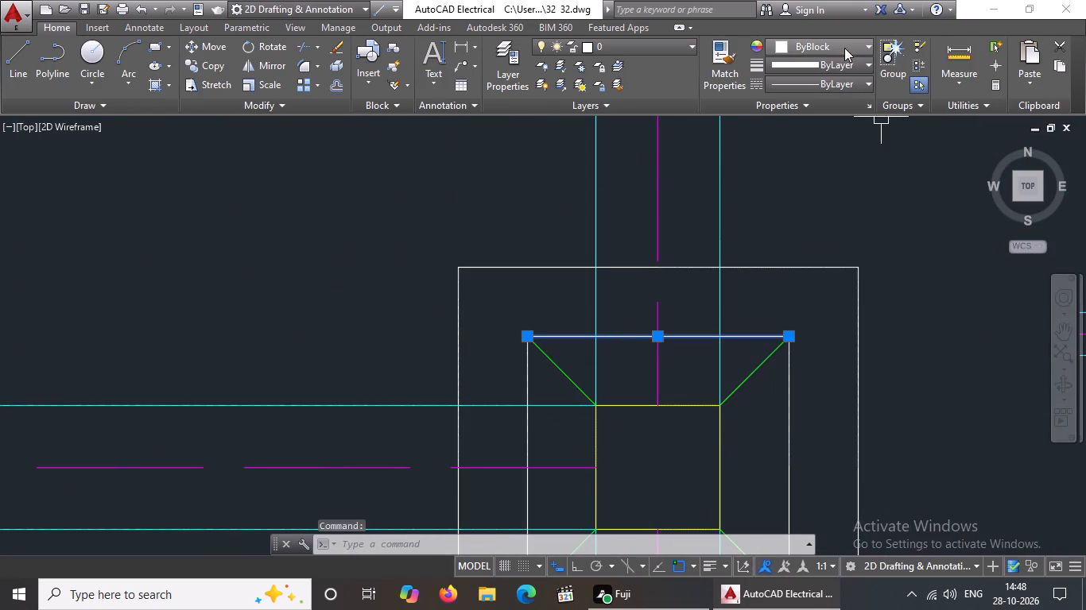
{"action": "left_click", "coordinate": [845, 46]}
{"action": "left_click", "coordinate": [793, 206]}
{"action": "scroll", "coordinate": [746, 190], "scroll_direction": "down", "scroll_amount": 5}
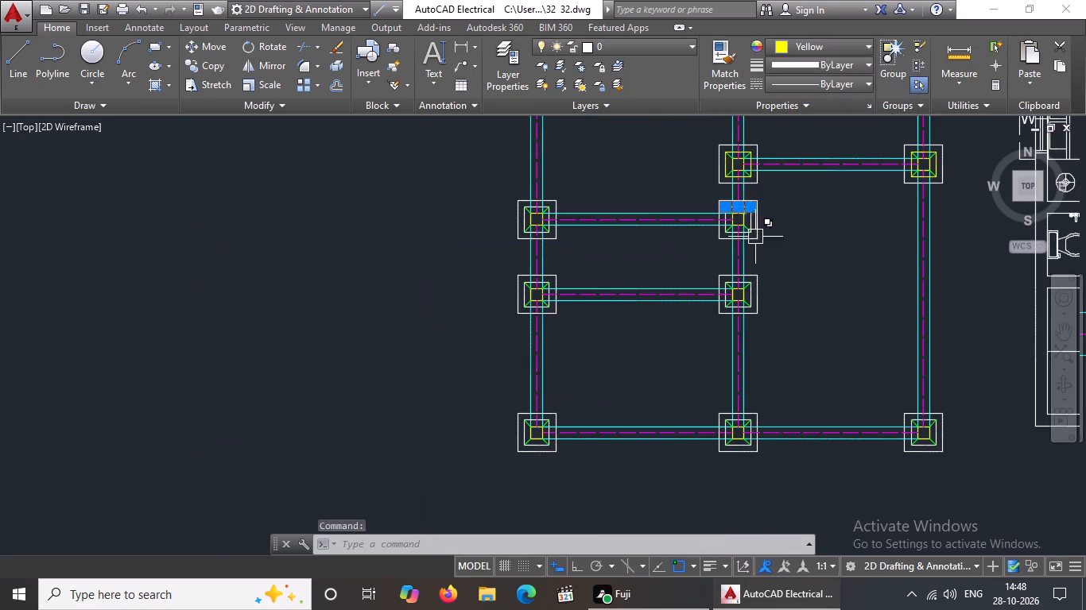
{"action": "key", "text": "Escape"}
{"action": "scroll", "coordinate": [729, 208], "scroll_direction": "up", "scroll_amount": 4}
{"action": "left_click", "coordinate": [857, 249]}
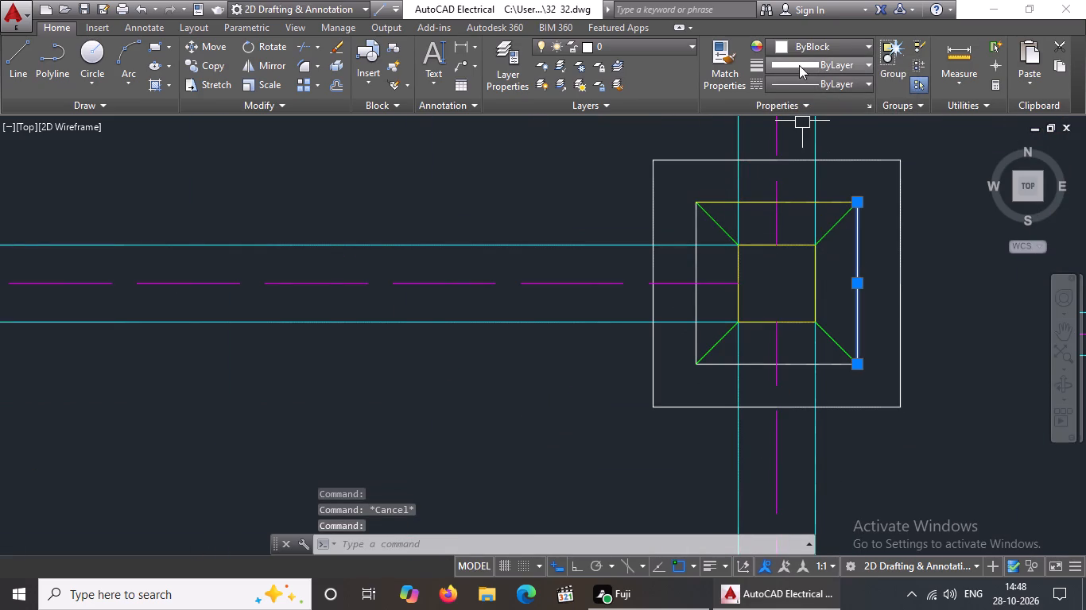
{"action": "left_click", "coordinate": [815, 38]}
{"action": "left_click", "coordinate": [790, 203]}
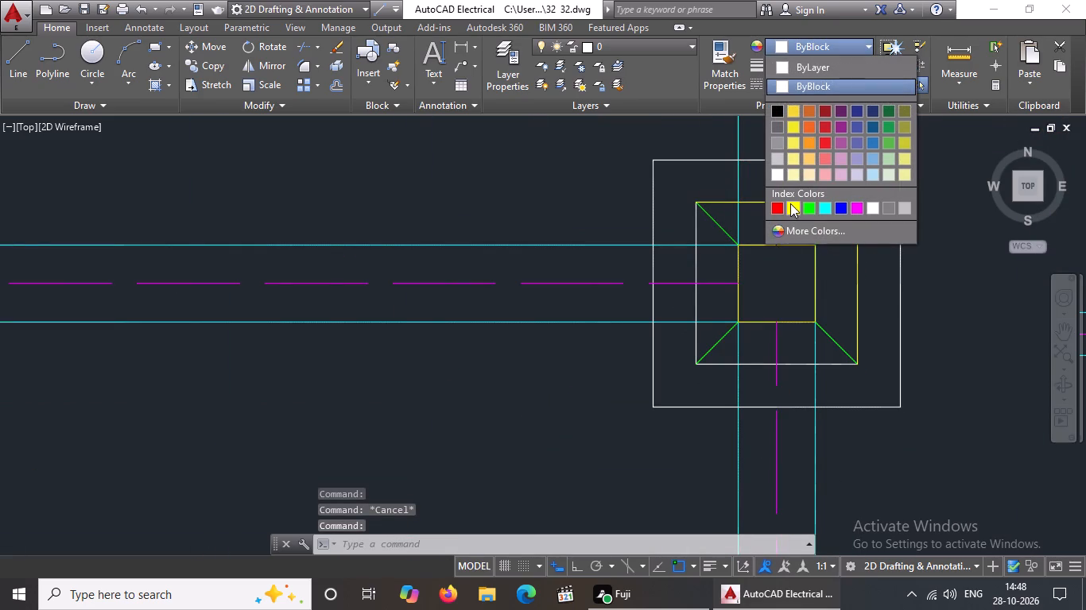
{"action": "key", "text": "Escape"}
Change the left and bottom edge lines of the middle square on the fifth row's right footing to Yellow.
{"action": "left_click", "coordinate": [692, 298]}
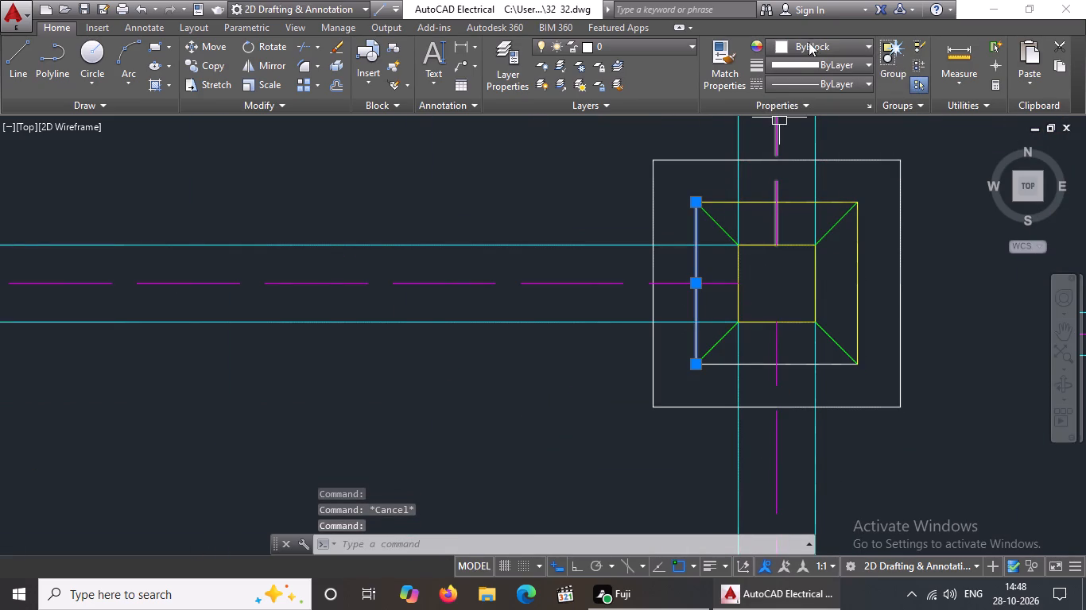
{"action": "left_click", "coordinate": [808, 43]}
{"action": "left_click", "coordinate": [793, 205]}
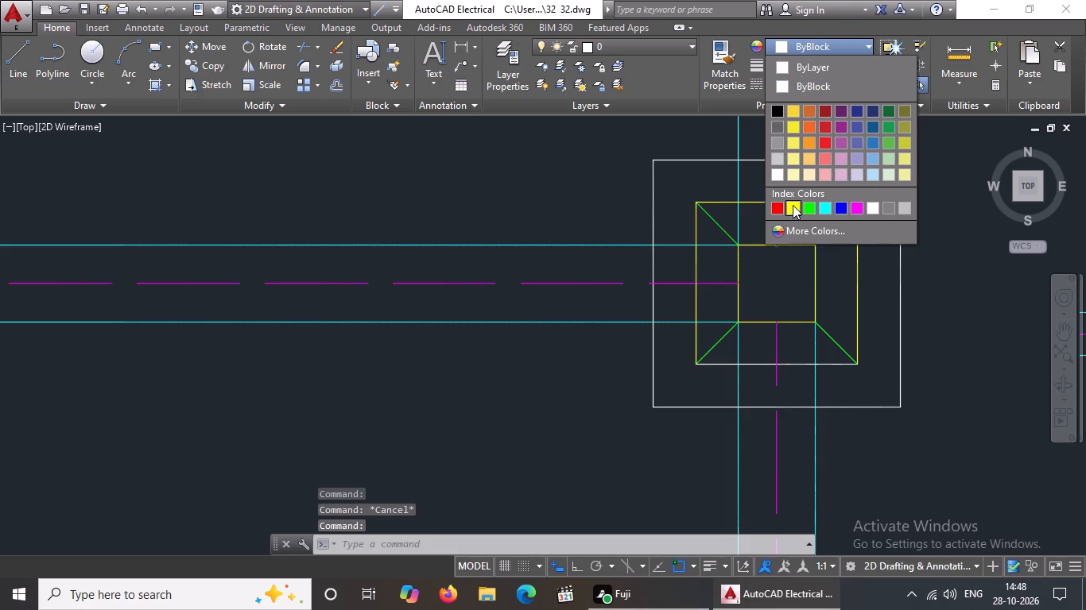
{"action": "key", "text": "Escape"}
{"action": "left_click", "coordinate": [791, 365]}
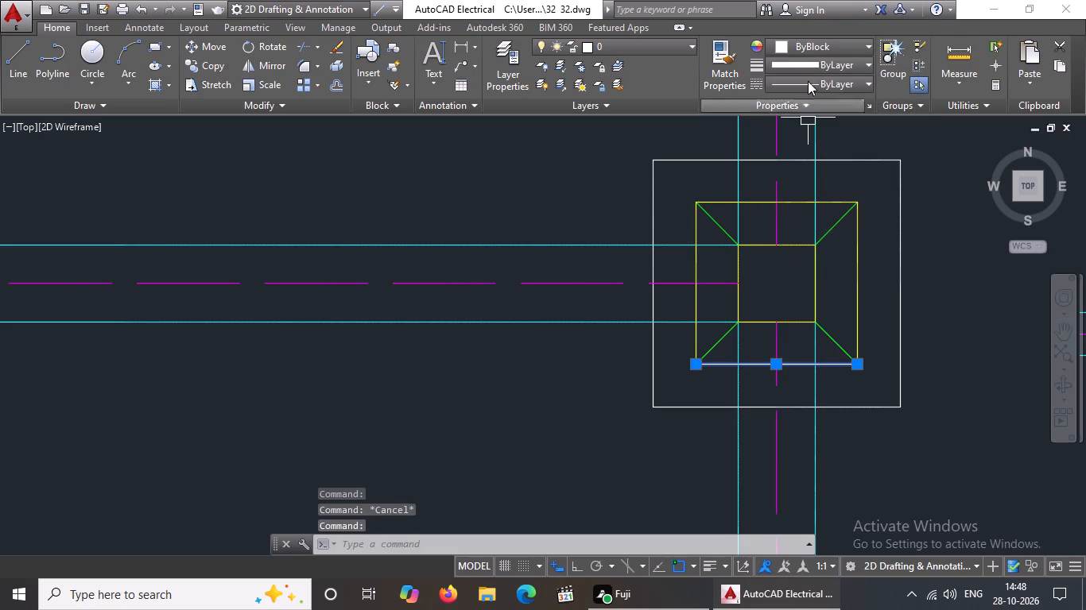
{"action": "left_click", "coordinate": [813, 44]}
{"action": "left_click", "coordinate": [791, 208]}
{"action": "scroll", "coordinate": [696, 295], "scroll_direction": "down", "scroll_amount": 4}
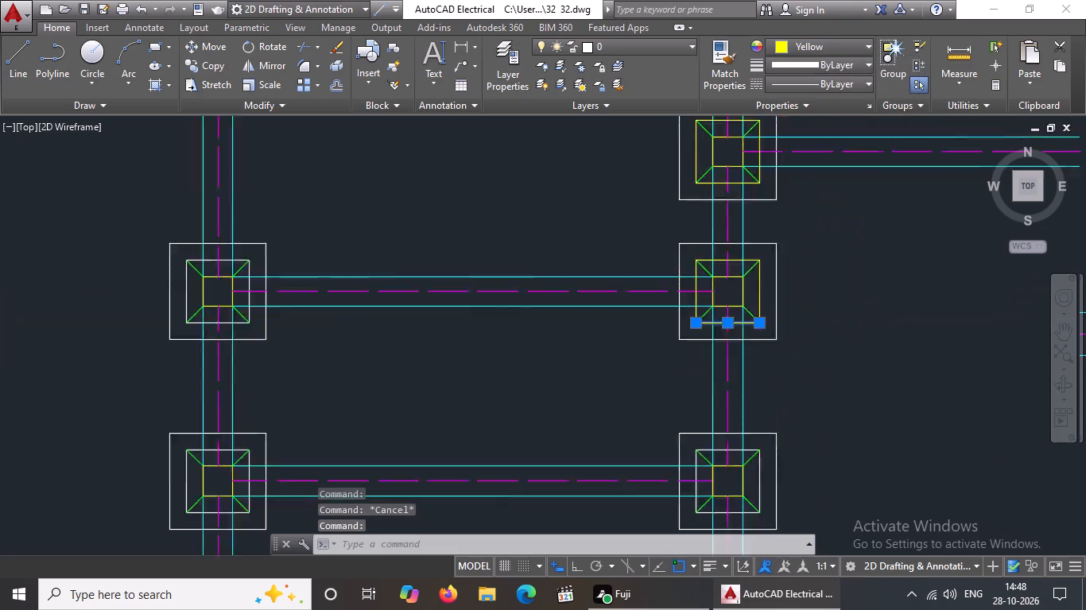
{"action": "key", "text": "Escape"}
Set the bottom and left edge lines of the middle square on the fifth row's left footing to Yellow.
{"action": "scroll", "coordinate": [525, 311], "scroll_direction": "up", "scroll_amount": 3}
{"action": "scroll", "coordinate": [455, 289], "scroll_direction": "up", "scroll_amount": 1}
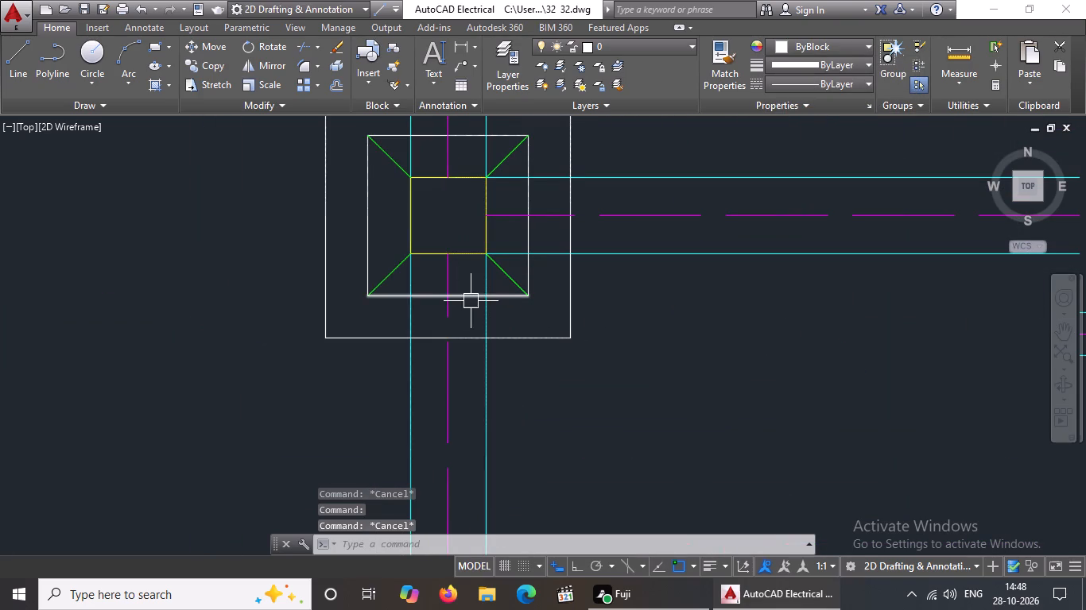
{"action": "left_click", "coordinate": [475, 294]}
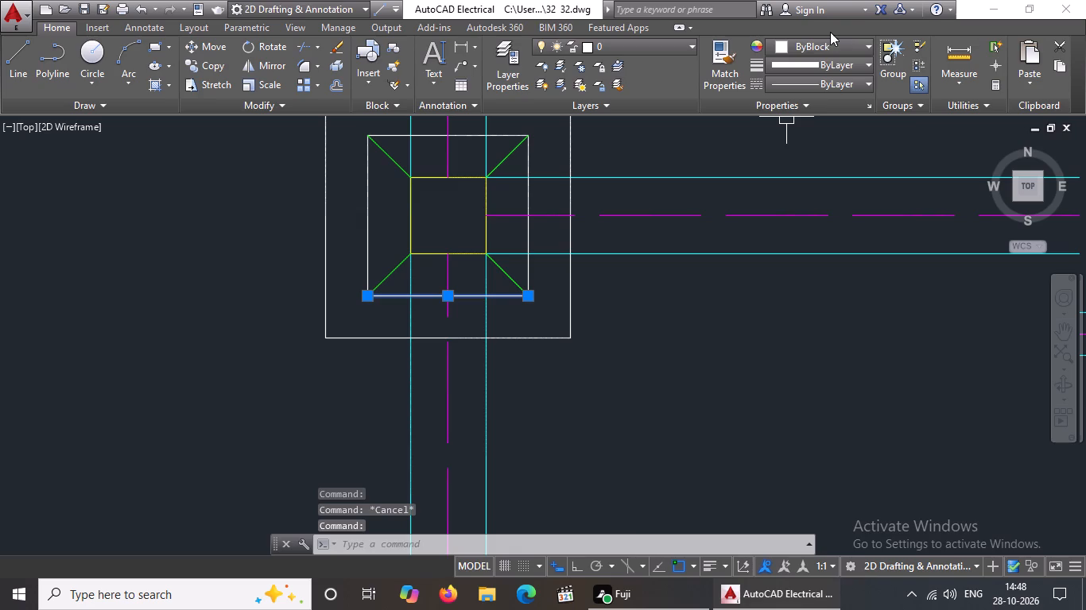
{"action": "left_click", "coordinate": [828, 48]}
{"action": "left_click_drag", "start_coordinate": [794, 203], "coordinate": [787, 226]}
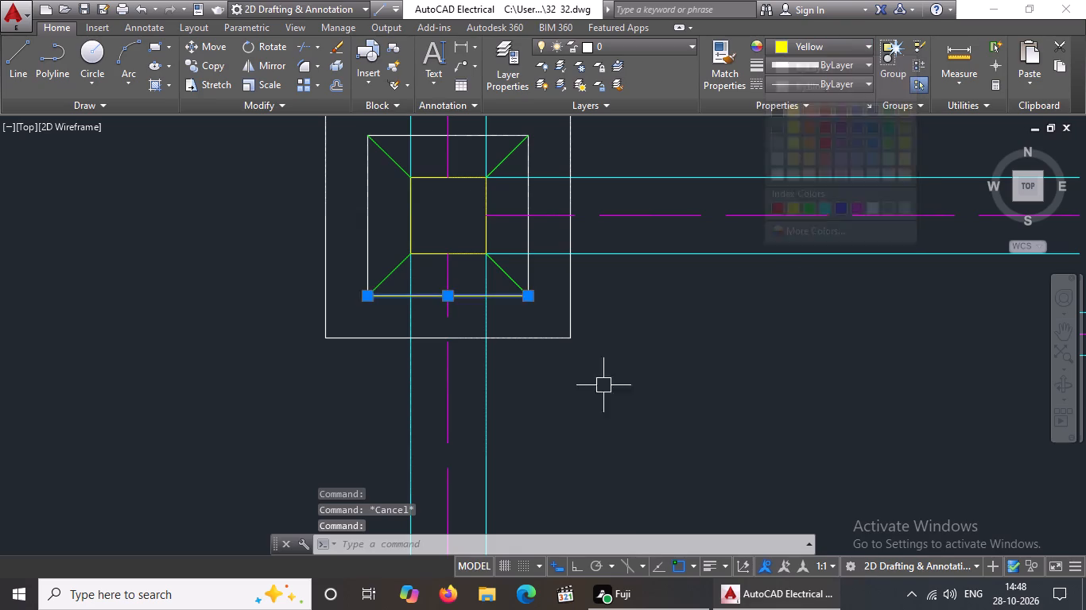
{"action": "scroll", "coordinate": [591, 376], "scroll_direction": "down", "scroll_amount": 3}
{"action": "key", "text": "Escape"}
{"action": "scroll", "coordinate": [557, 332], "scroll_direction": "up", "scroll_amount": 4}
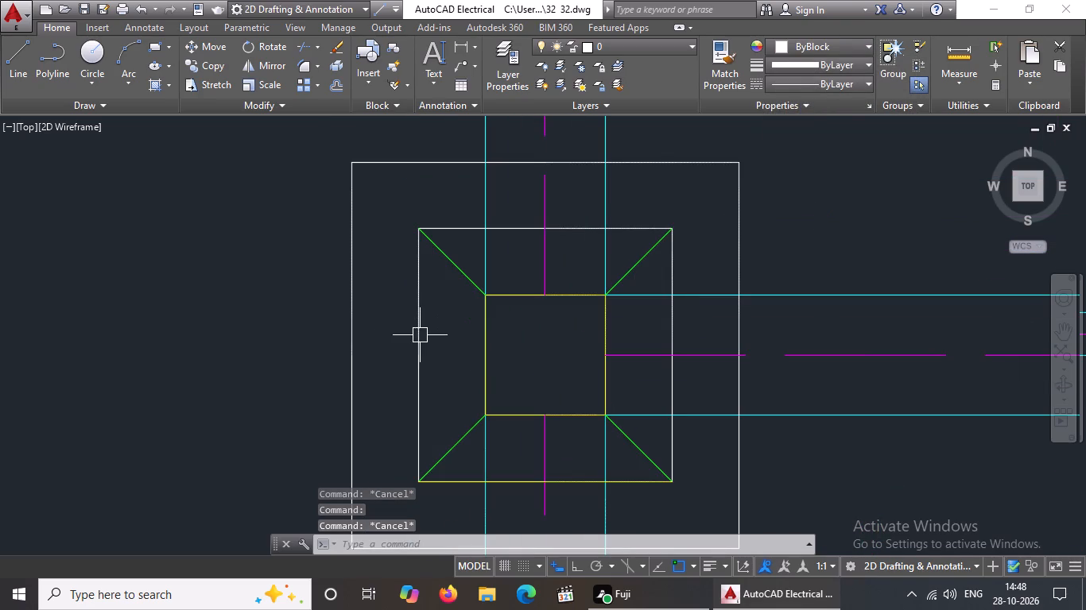
{"action": "left_click", "coordinate": [420, 335]}
{"action": "left_click", "coordinate": [831, 44]}
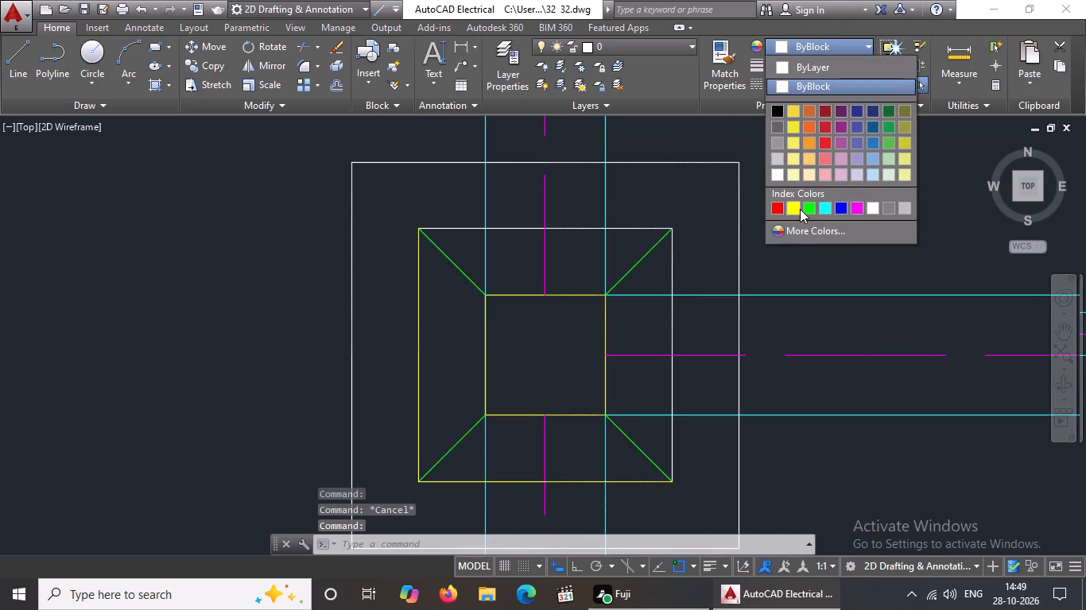
{"action": "left_click", "coordinate": [792, 202]}
{"action": "key", "text": "Escape"}
Change the top and right edge lines of the middle square on the fifth row's left footing to Yellow.
{"action": "left_click", "coordinate": [646, 226]}
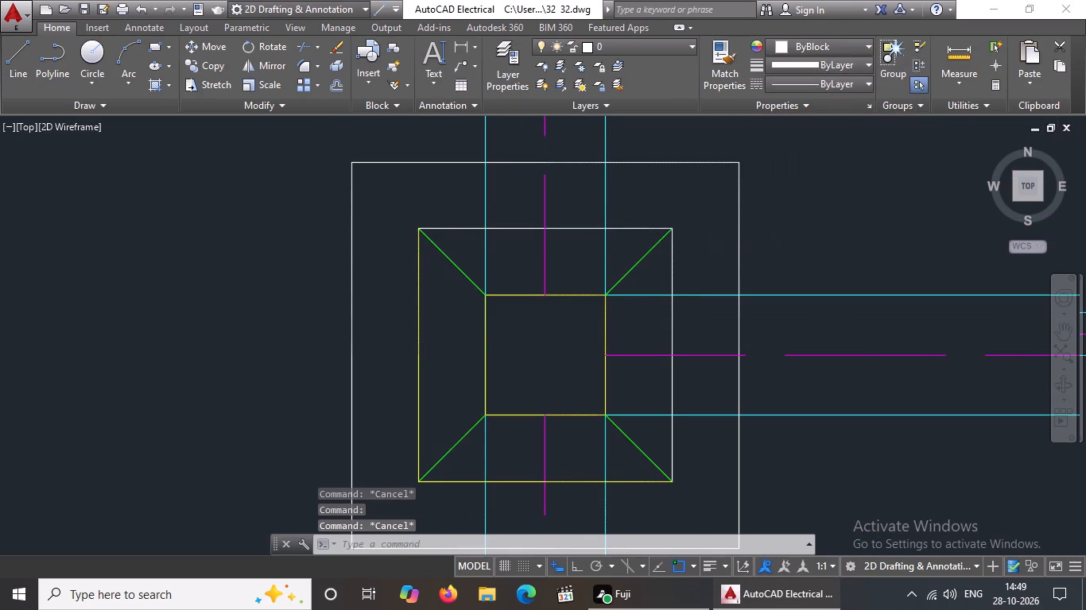
{"action": "left_click", "coordinate": [831, 41]}
{"action": "left_click", "coordinate": [794, 202]}
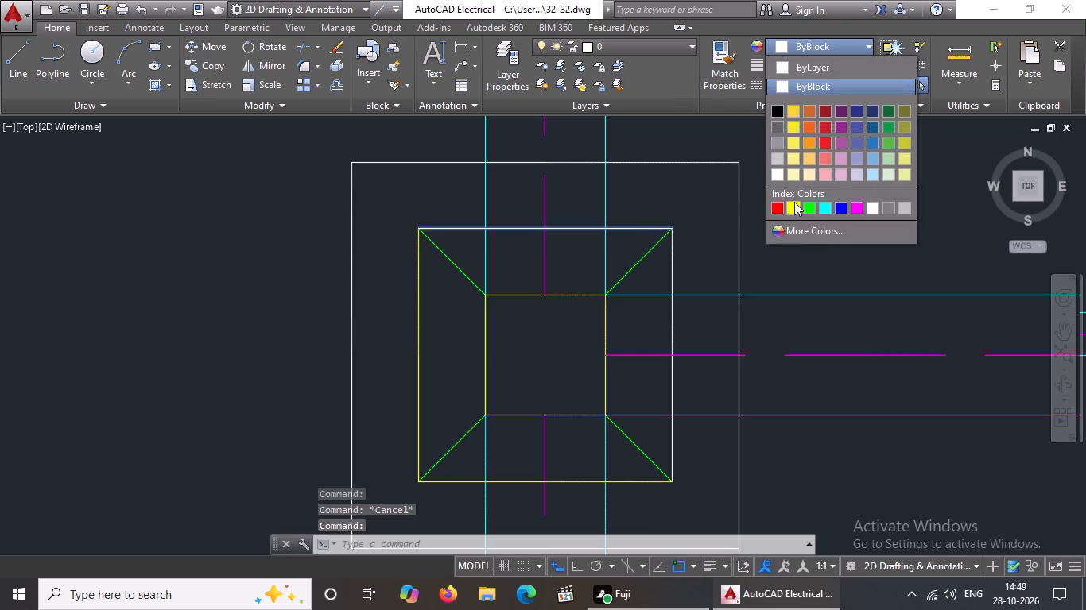
{"action": "key", "text": "Escape"}
{"action": "left_click_drag", "start_coordinate": [669, 319], "coordinate": [670, 311]}
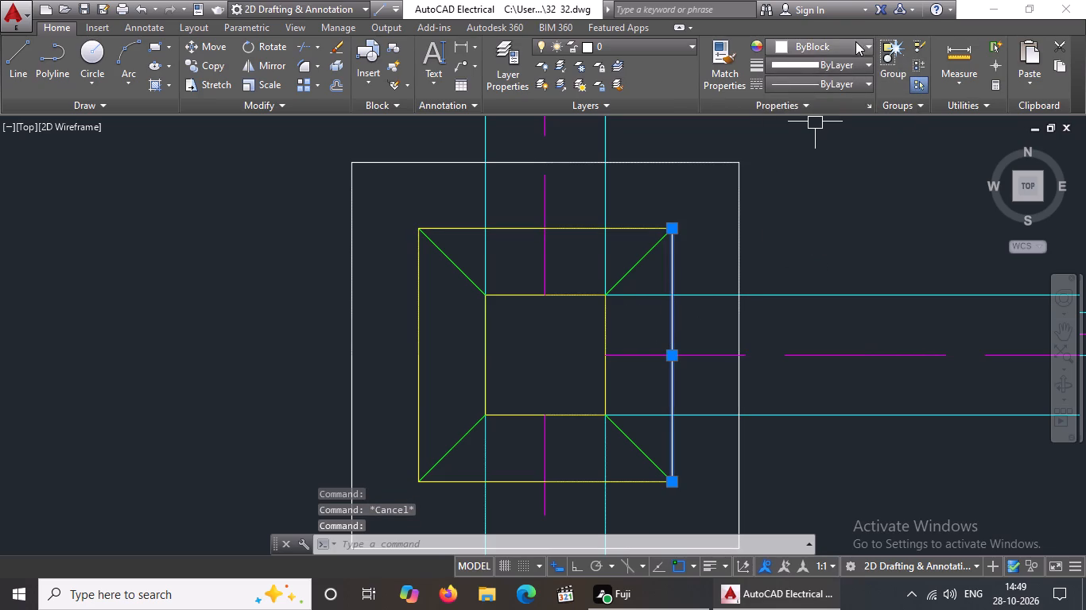
{"action": "left_click", "coordinate": [855, 41]}
{"action": "left_click", "coordinate": [793, 208]}
{"action": "scroll", "coordinate": [701, 272], "scroll_direction": "down", "scroll_amount": 5}
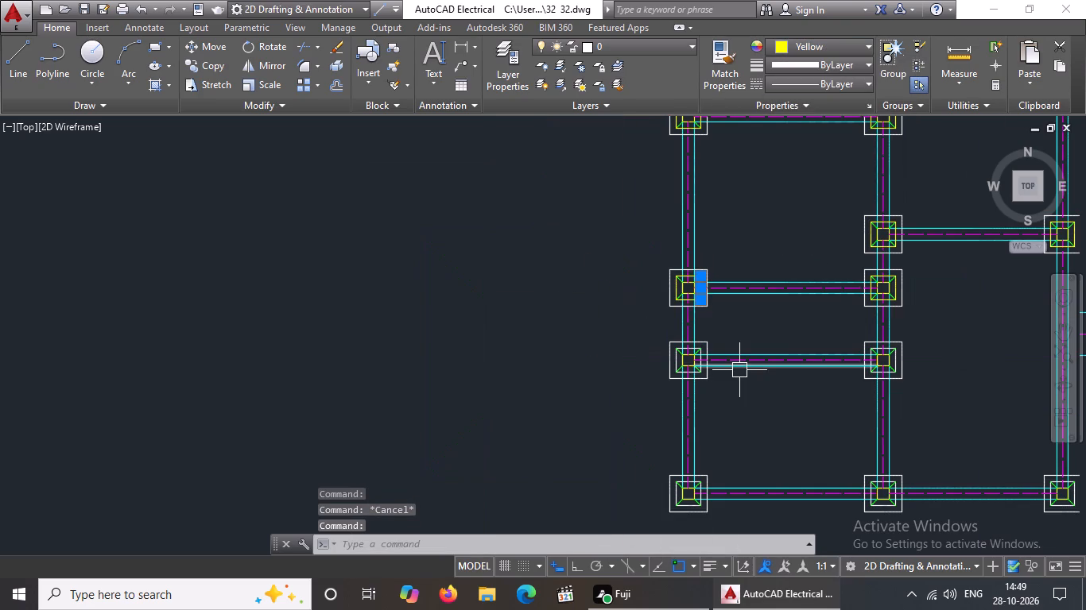
{"action": "key", "text": "Escape"}
Set the left and top edge lines of the middle square on the sixth row's left footing to Yellow.
{"action": "scroll", "coordinate": [784, 364], "scroll_direction": "up", "scroll_amount": 2}
{"action": "scroll", "coordinate": [496, 329], "scroll_direction": "up", "scroll_amount": 2}
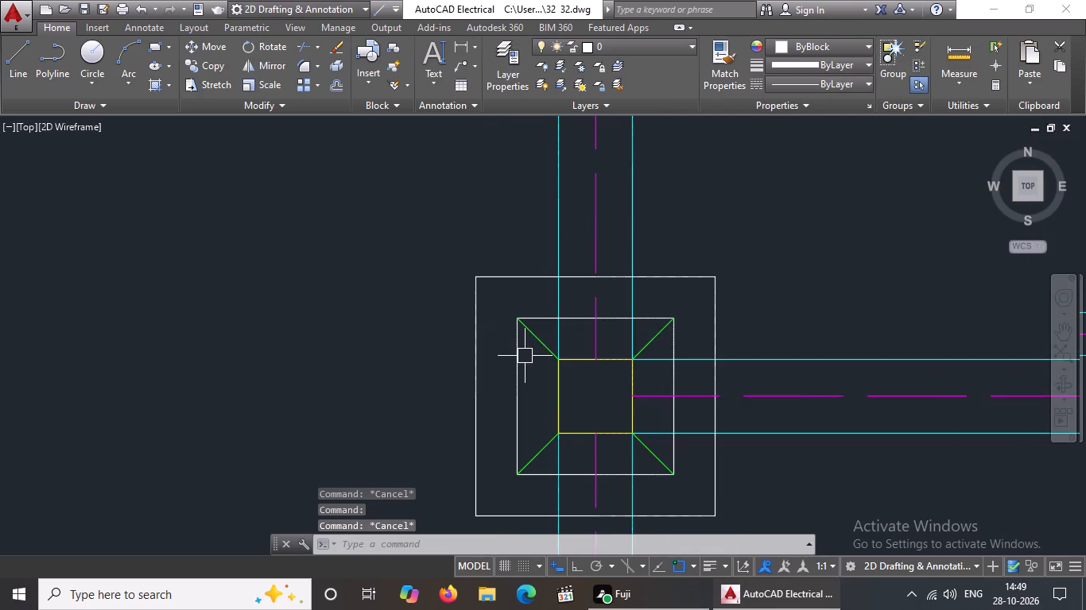
{"action": "left_click", "coordinate": [526, 360]}
{"action": "left_click", "coordinate": [512, 382]}
{"action": "left_click", "coordinate": [830, 48]}
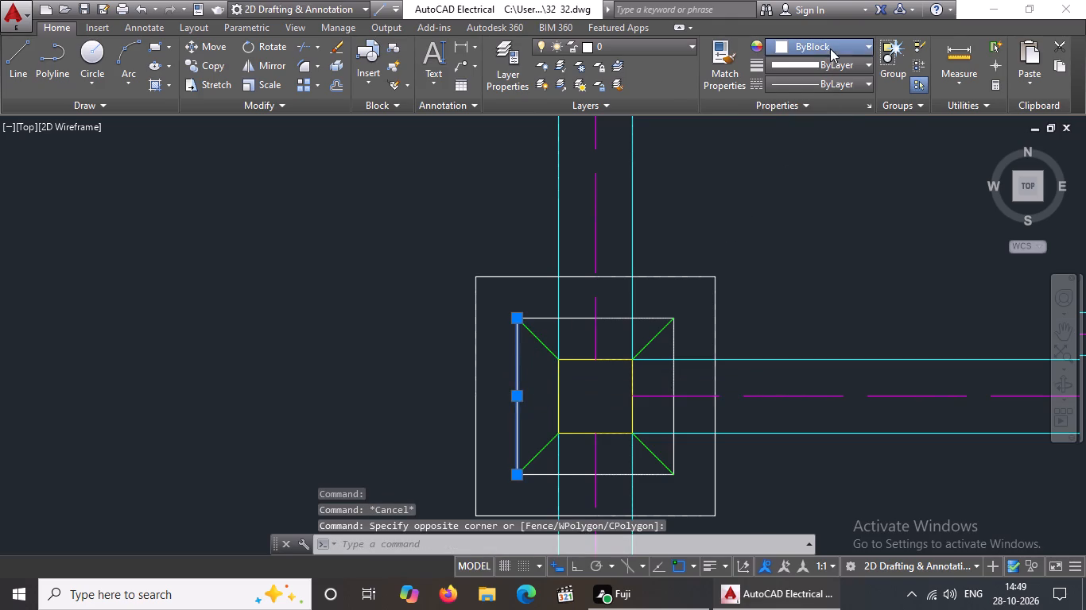
{"action": "left_click", "coordinate": [792, 207]}
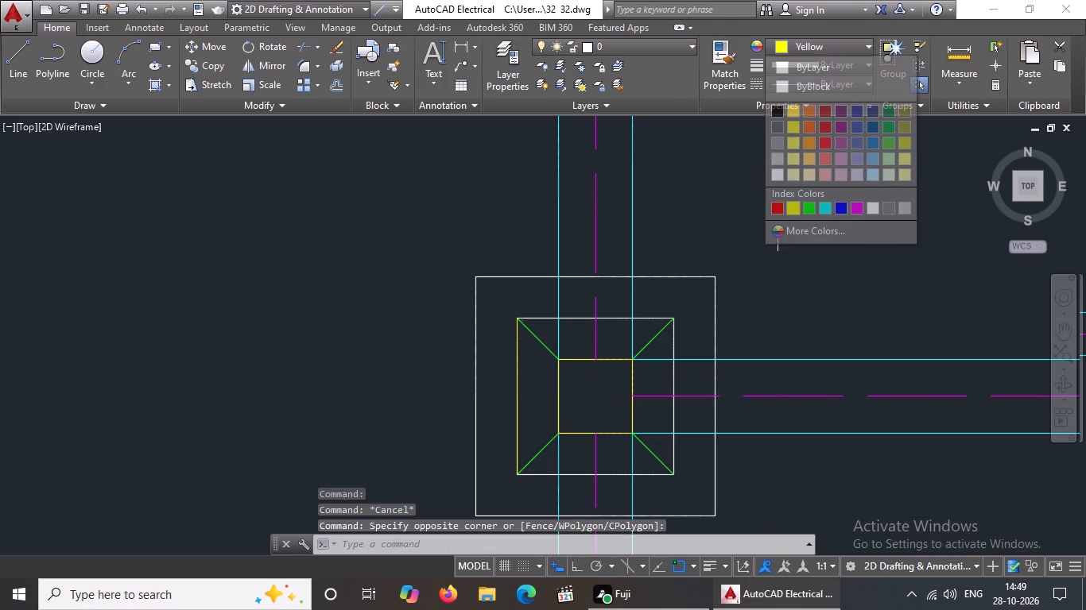
{"action": "key", "text": "Escape"}
{"action": "scroll", "coordinate": [613, 312], "scroll_direction": "up", "scroll_amount": 1}
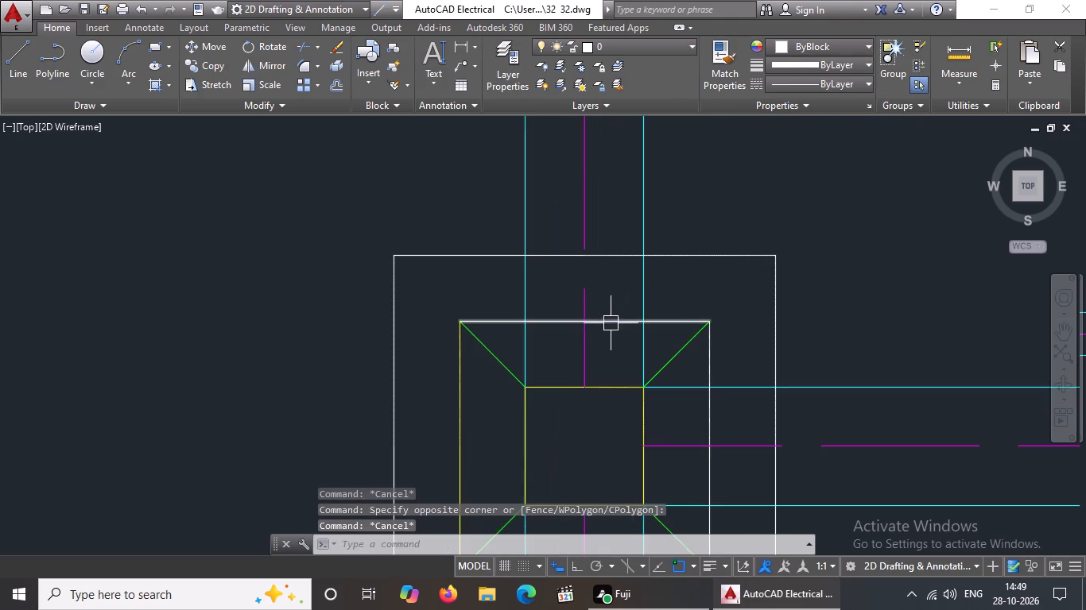
{"action": "left_click", "coordinate": [611, 323]}
{"action": "left_click", "coordinate": [826, 43]}
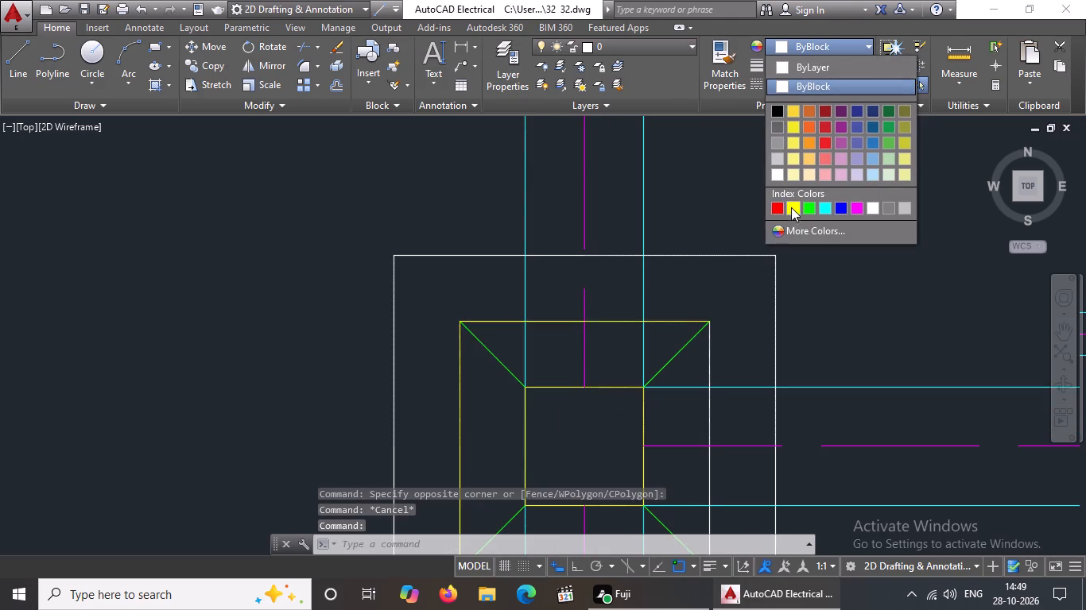
{"action": "left_click", "coordinate": [791, 207]}
{"action": "scroll", "coordinate": [772, 224], "scroll_direction": "down", "scroll_amount": 4}
{"action": "key", "text": "Escape"}
Change the right and bottom edge lines of the middle square on the sixth row's left footing to Yellow.
{"action": "scroll", "coordinate": [769, 270], "scroll_direction": "up", "scroll_amount": 3}
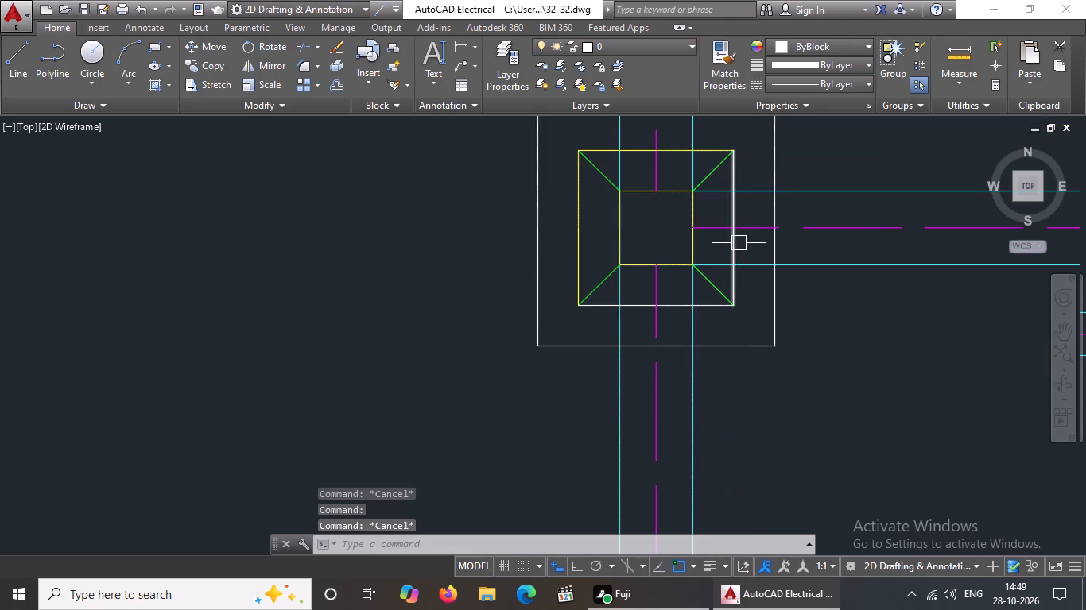
{"action": "left_click", "coordinate": [739, 245]}
{"action": "double_click", "coordinate": [836, 37]}
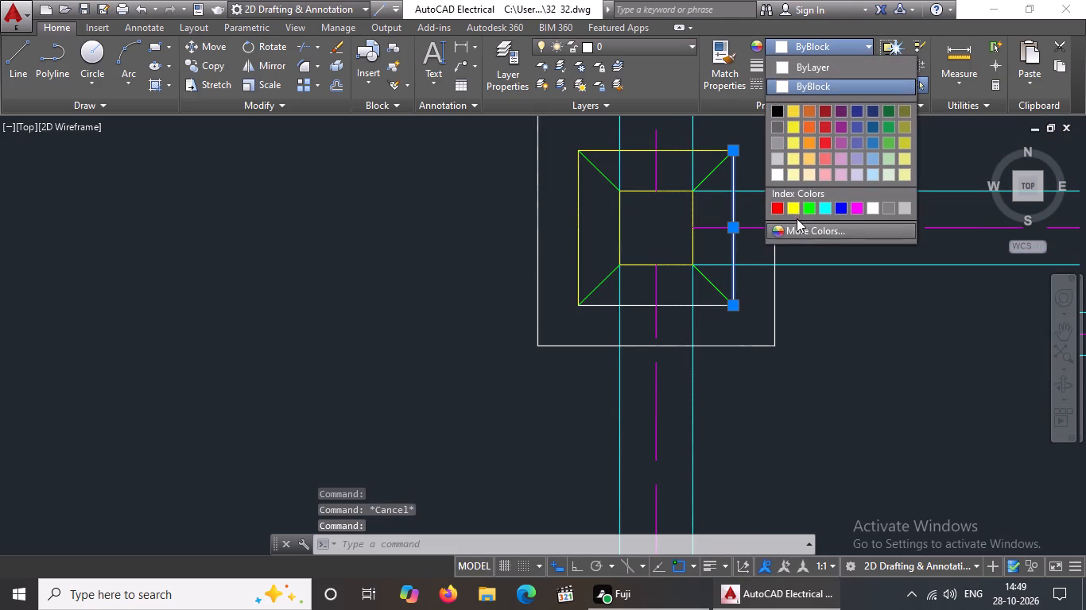
{"action": "left_click", "coordinate": [793, 204]}
{"action": "key", "text": "Escape"}
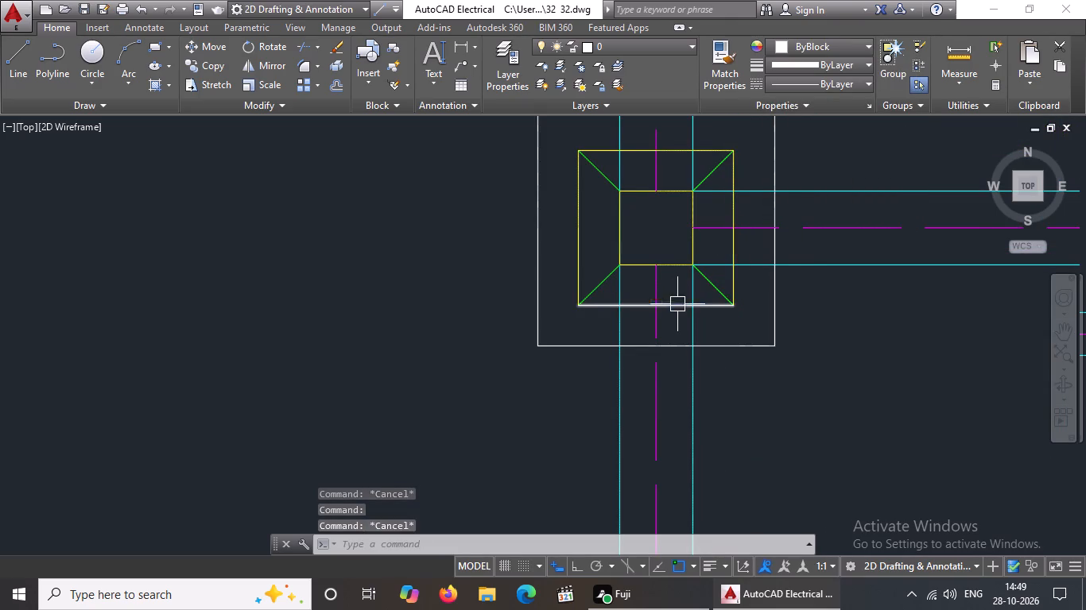
{"action": "left_click", "coordinate": [677, 304]}
{"action": "left_click", "coordinate": [837, 44]}
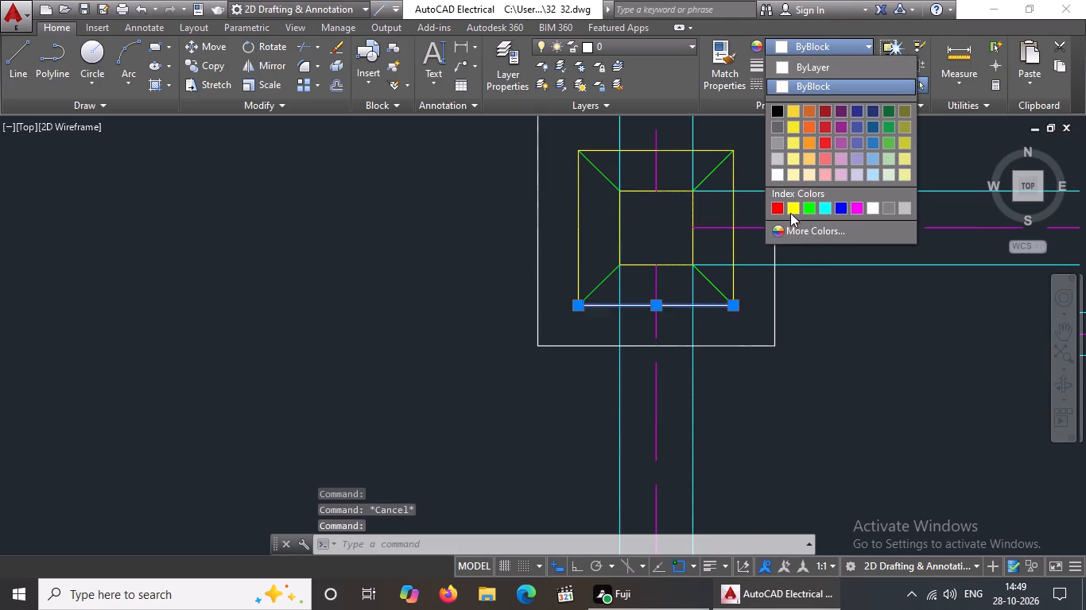
{"action": "left_click", "coordinate": [791, 203]}
{"action": "scroll", "coordinate": [736, 320], "scroll_direction": "down", "scroll_amount": 4}
{"action": "key", "text": "Escape"}
Set the top and right edge lines of the middle square on the bottom row's left footing to Yellow.
{"action": "scroll", "coordinate": [737, 365], "scroll_direction": "down", "scroll_amount": 2}
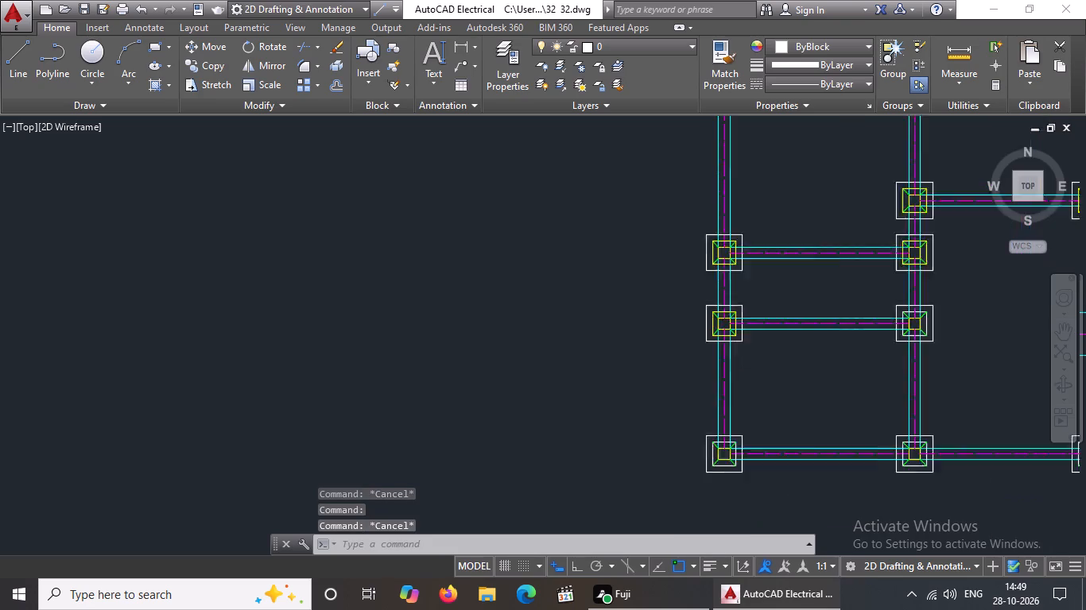
{"action": "scroll", "coordinate": [737, 411], "scroll_direction": "up", "scroll_amount": 5}
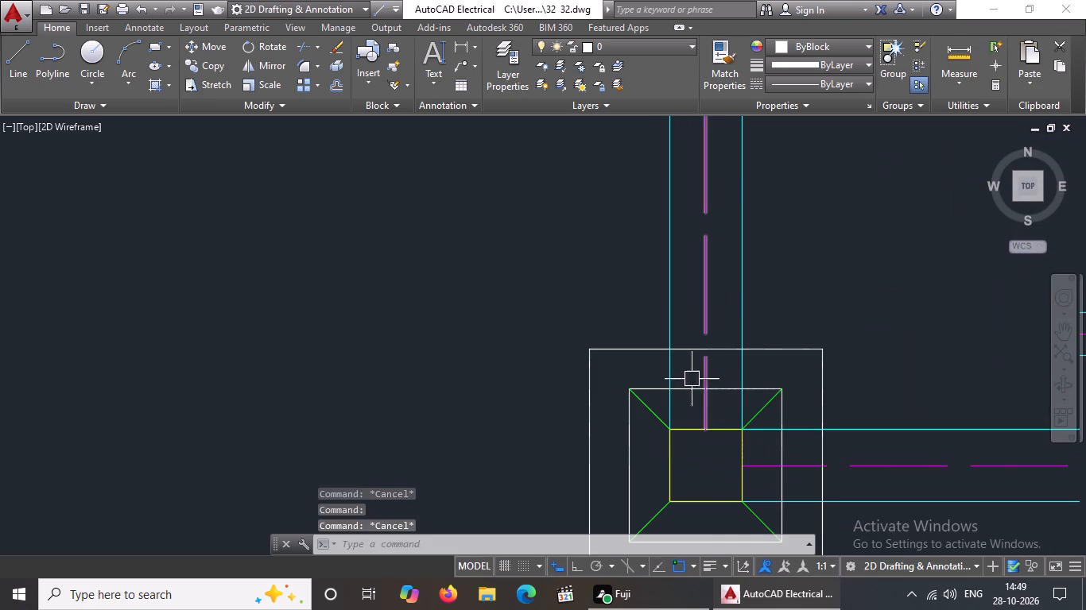
{"action": "left_click", "coordinate": [689, 391]}
{"action": "left_click", "coordinate": [826, 46]}
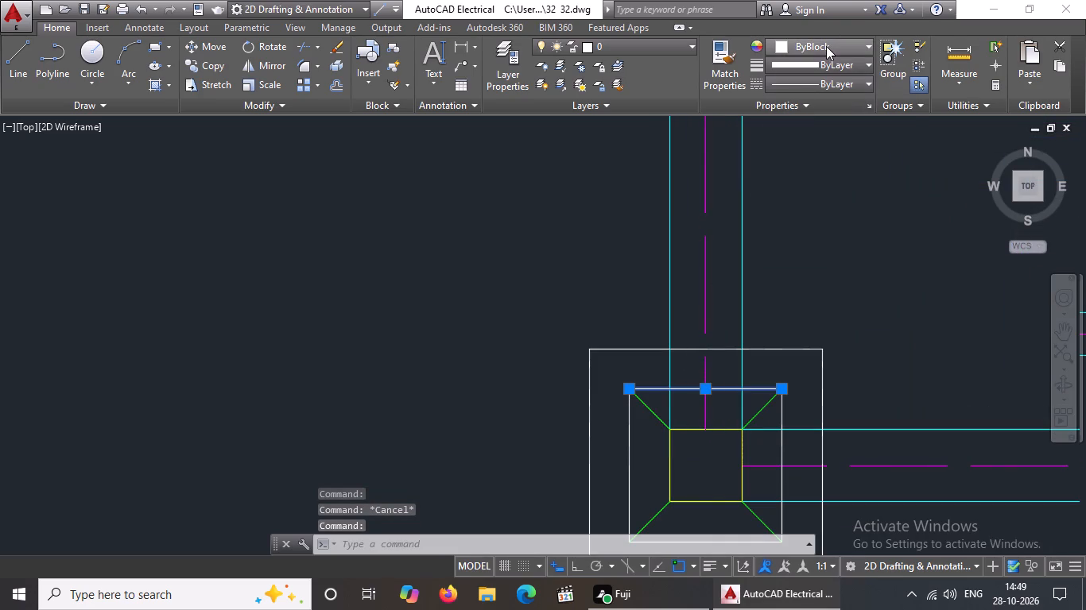
{"action": "left_click", "coordinate": [793, 207]}
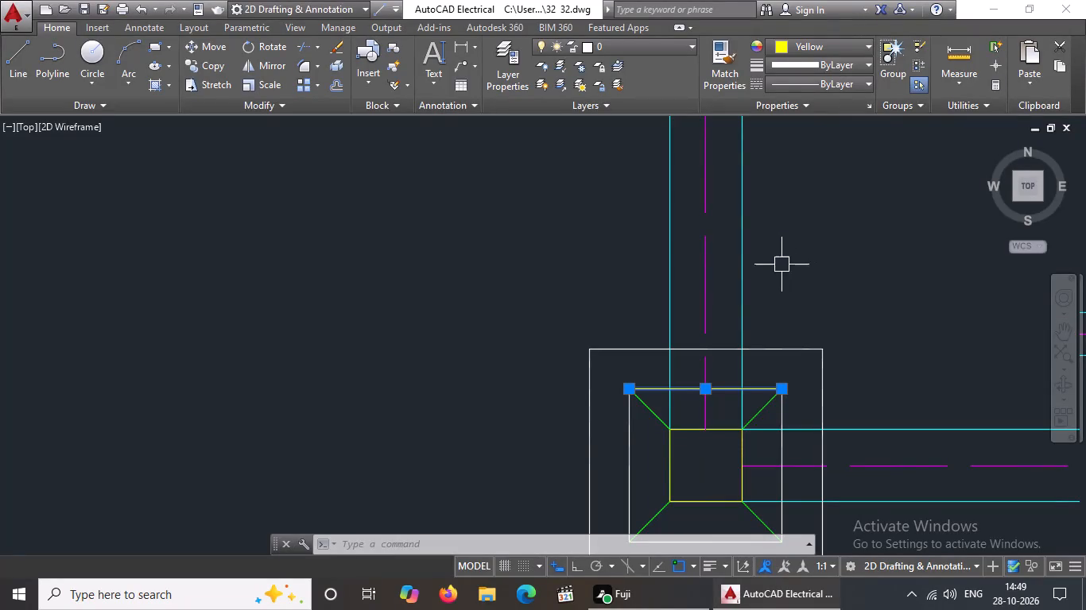
{"action": "scroll", "coordinate": [772, 268], "scroll_direction": "down", "scroll_amount": 3}
{"action": "scroll", "coordinate": [776, 322], "scroll_direction": "up", "scroll_amount": 3}
{"action": "left_click", "coordinate": [765, 318]}
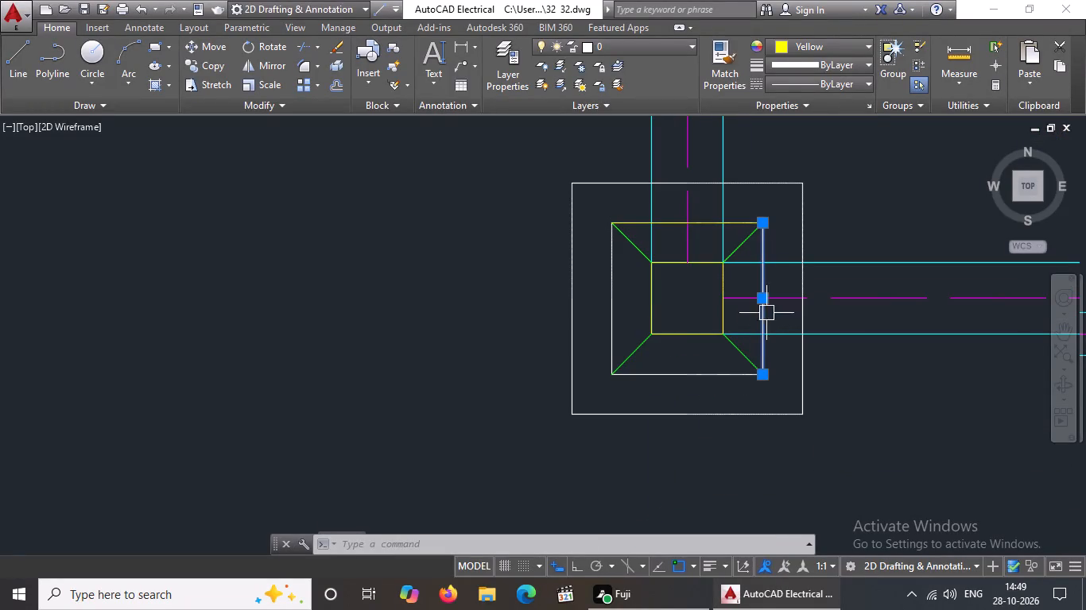
{"action": "left_click", "coordinate": [848, 42]}
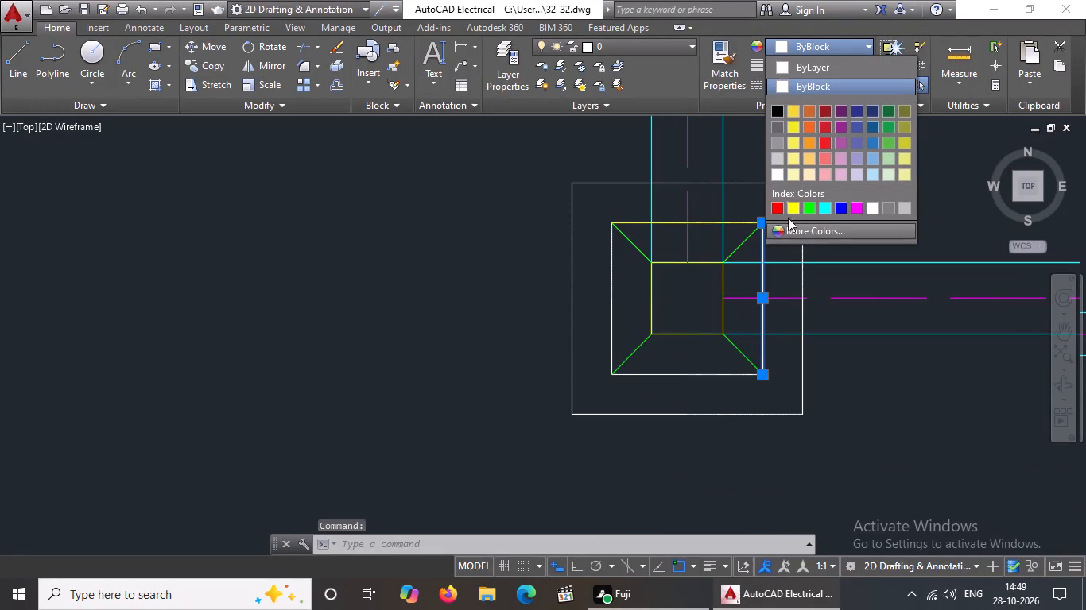
{"action": "left_click", "coordinate": [790, 206]}
{"action": "key", "text": "Escape"}
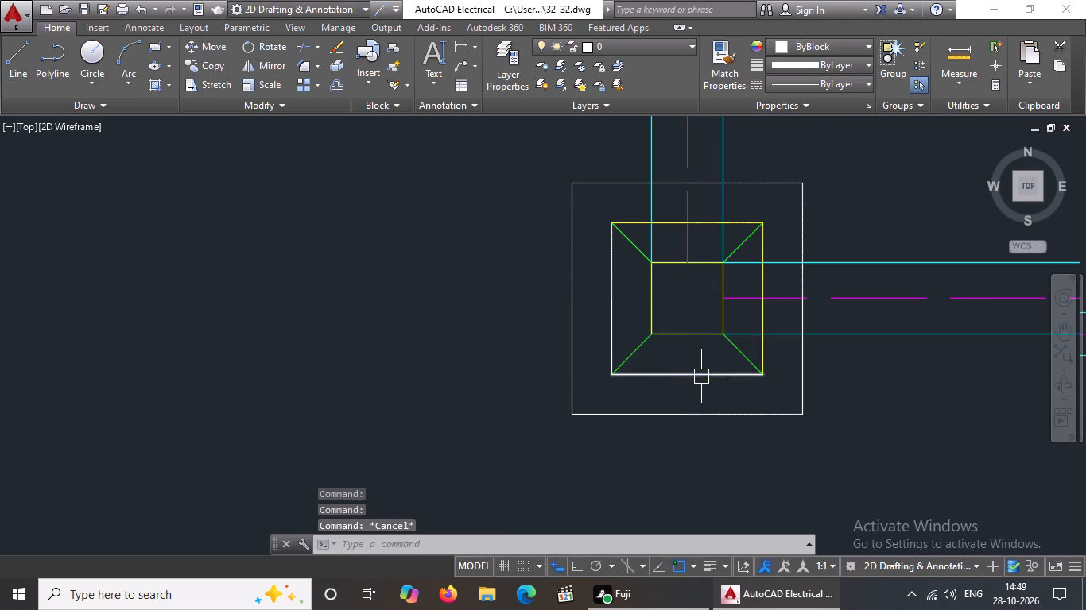
Change the bottom and left edge lines of the middle square on the bottom row's left footing to Yellow.
{"action": "left_click", "coordinate": [701, 376]}
{"action": "left_click", "coordinate": [825, 44]}
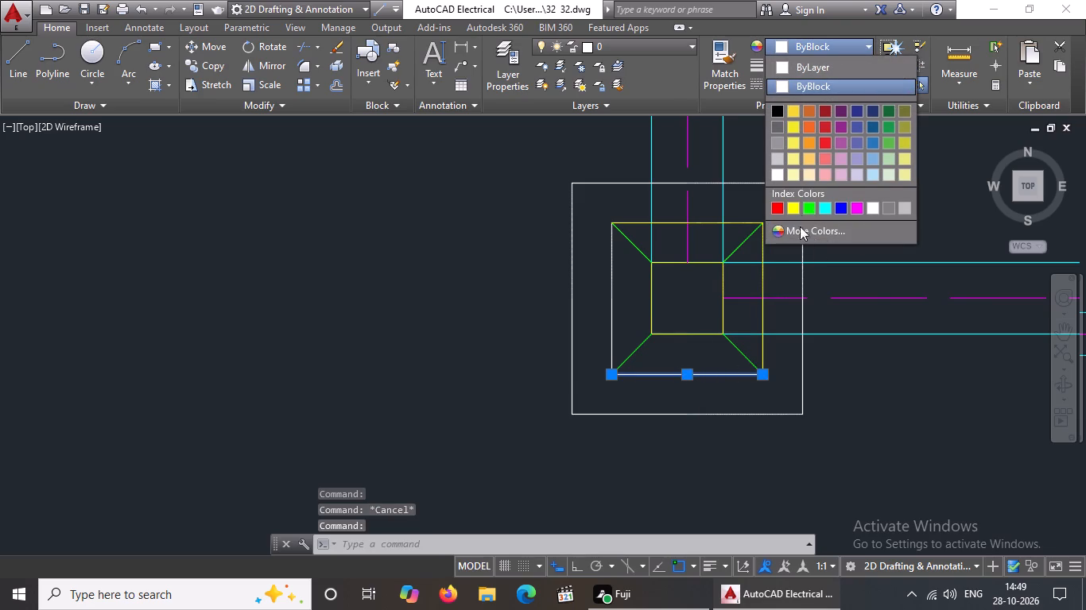
{"action": "left_click", "coordinate": [793, 207]}
{"action": "key", "text": "Escape"}
{"action": "left_click", "coordinate": [605, 296]}
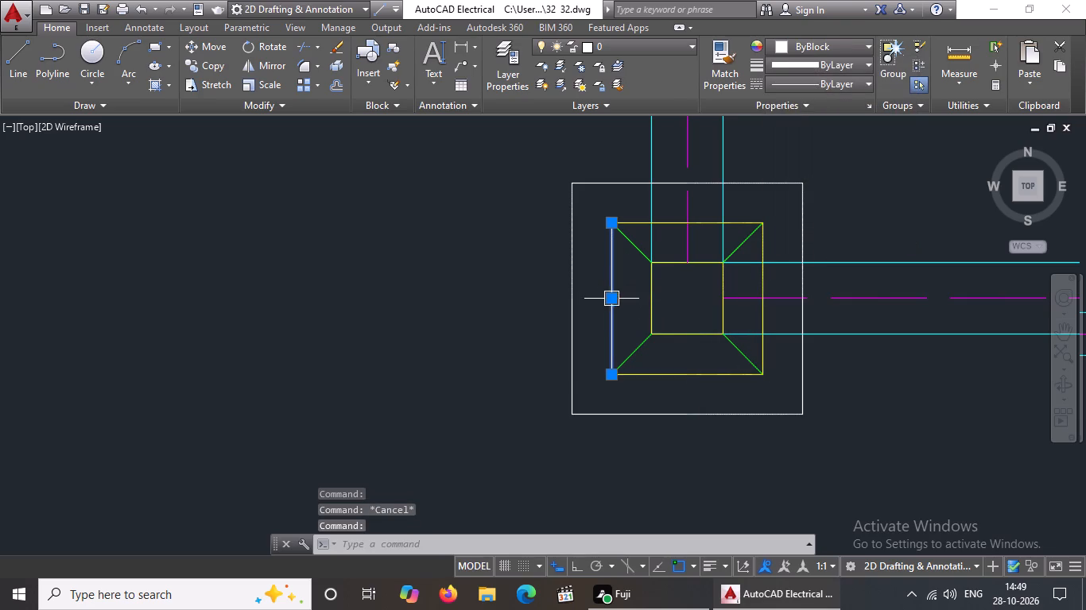
{"action": "left_click", "coordinate": [804, 41]}
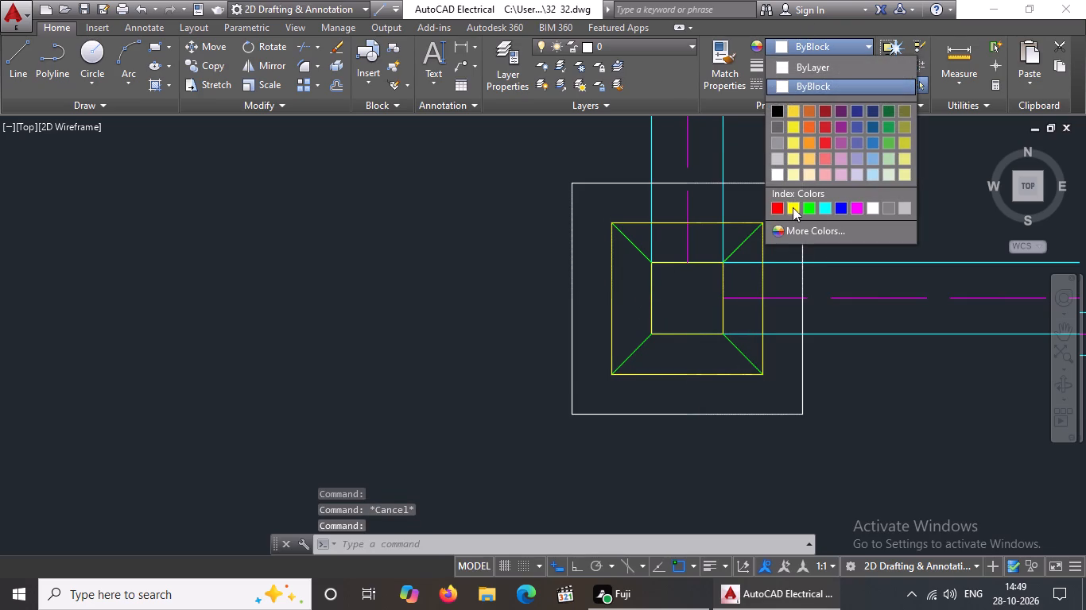
{"action": "left_click", "coordinate": [792, 210]}
{"action": "scroll", "coordinate": [788, 213], "scroll_direction": "down", "scroll_amount": 2}
{"action": "key", "text": "Escape"}
Set the top and right edge lines of the middle square on the bottom row's centre footing to Yellow.
{"action": "scroll", "coordinate": [726, 263], "scroll_direction": "down", "scroll_amount": 4}
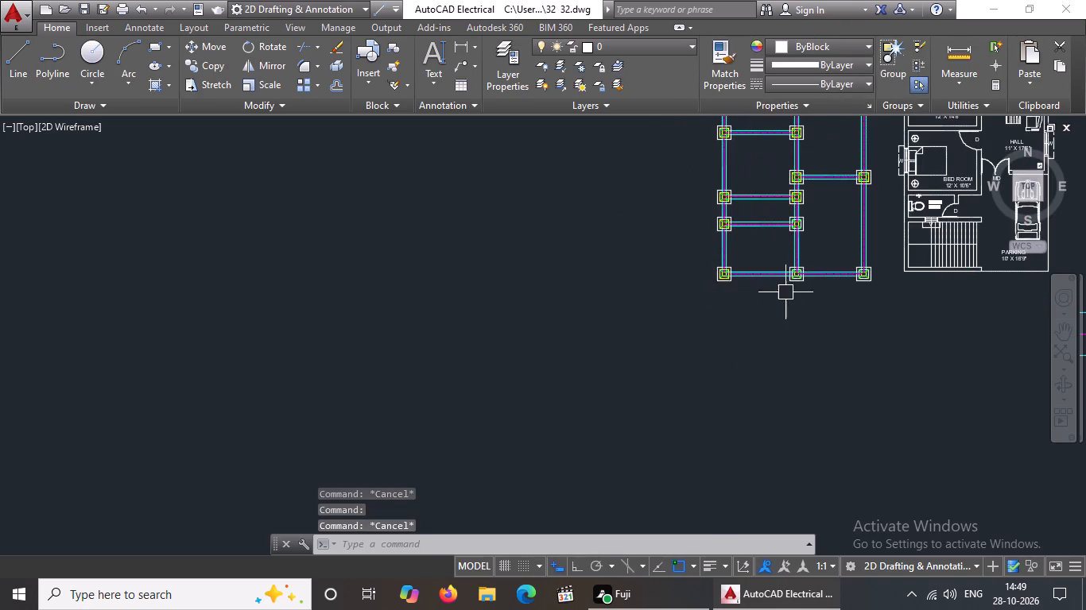
{"action": "scroll", "coordinate": [820, 280], "scroll_direction": "up", "scroll_amount": 3}
{"action": "scroll", "coordinate": [661, 251], "scroll_direction": "up", "scroll_amount": 3}
{"action": "scroll", "coordinate": [708, 260], "scroll_direction": "down", "scroll_amount": 3}
{"action": "scroll", "coordinate": [462, 264], "scroll_direction": "up", "scroll_amount": 3}
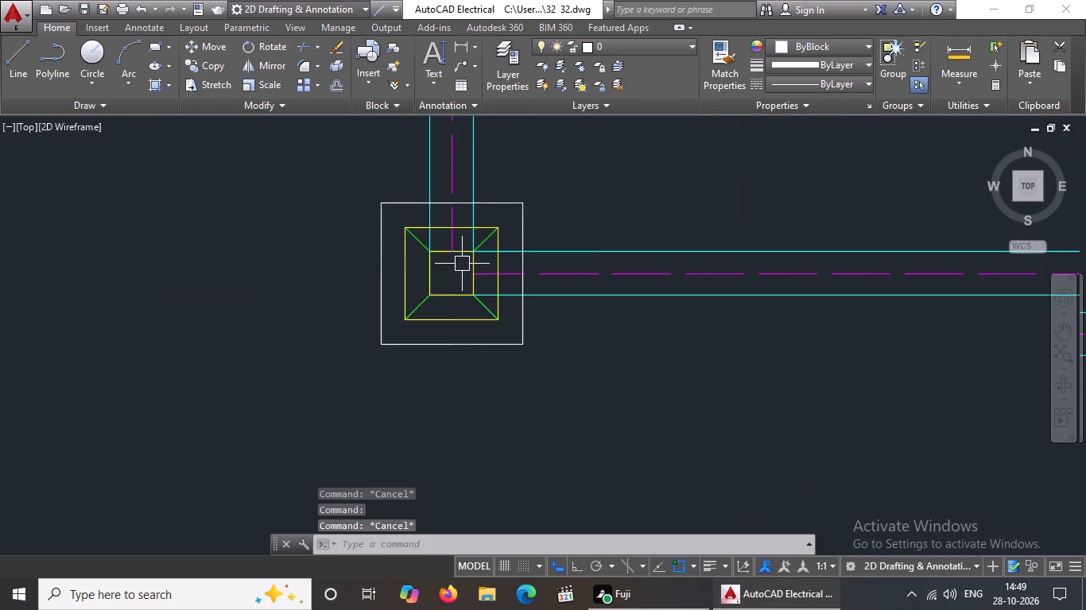
{"action": "scroll", "coordinate": [463, 264], "scroll_direction": "up", "scroll_amount": 2}
{"action": "scroll", "coordinate": [476, 261], "scroll_direction": "down", "scroll_amount": 6}
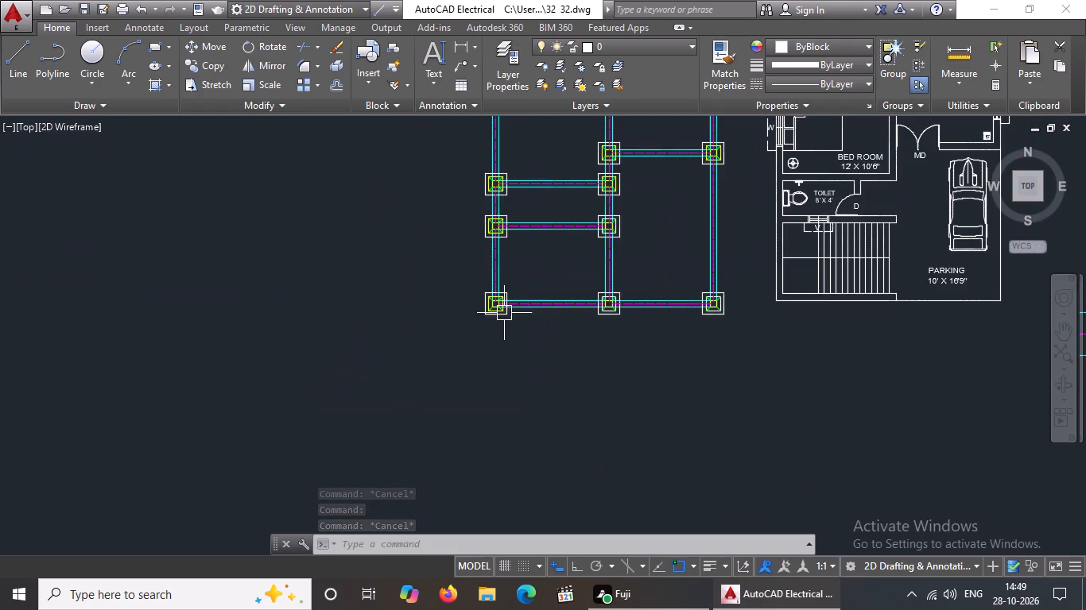
{"action": "scroll", "coordinate": [578, 297], "scroll_direction": "up", "scroll_amount": 3}
{"action": "scroll", "coordinate": [686, 295], "scroll_direction": "up", "scroll_amount": 4}
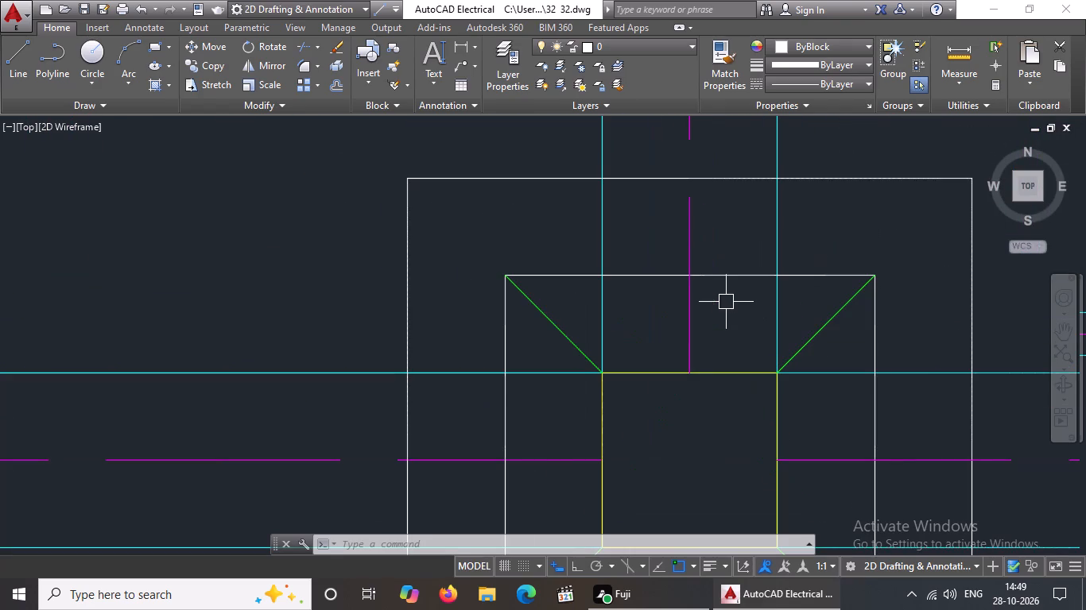
{"action": "left_click", "coordinate": [737, 284]}
{"action": "left_click", "coordinate": [719, 275]}
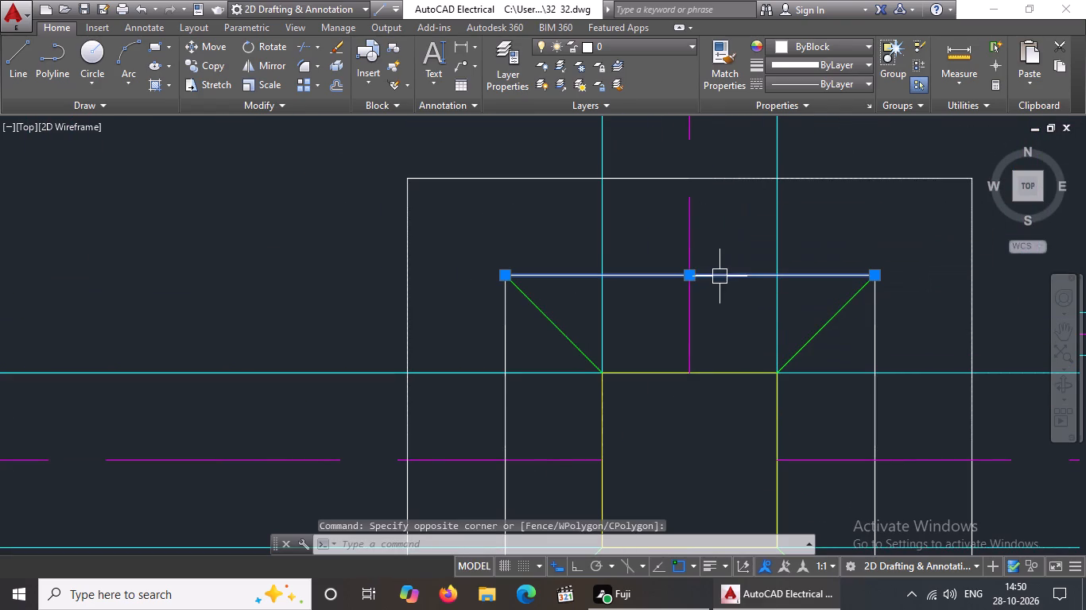
{"action": "left_click", "coordinate": [836, 44]}
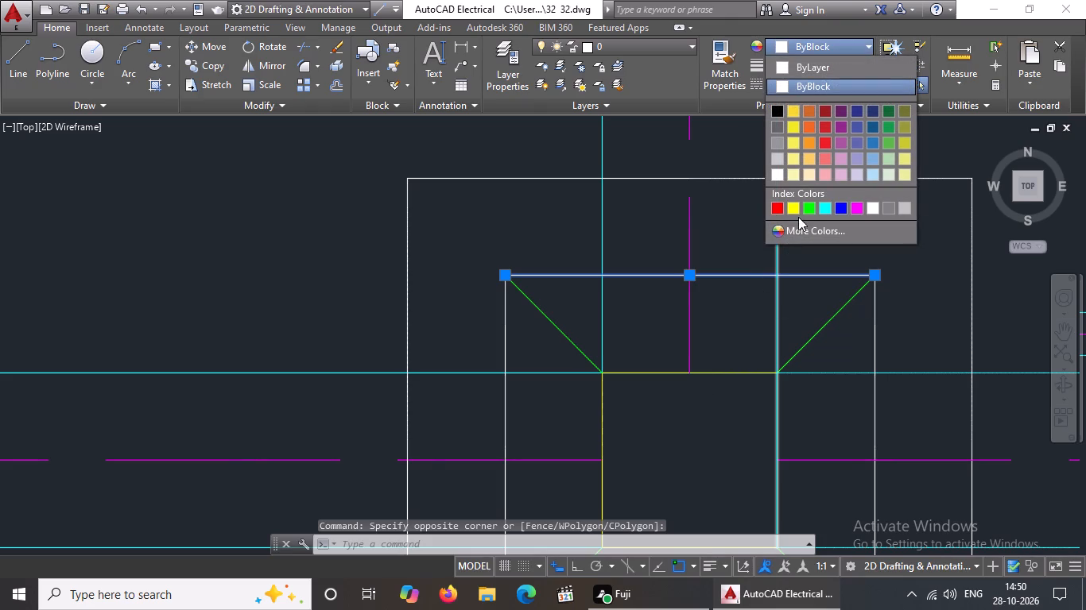
{"action": "left_click", "coordinate": [795, 203]}
{"action": "key", "text": "Escape"}
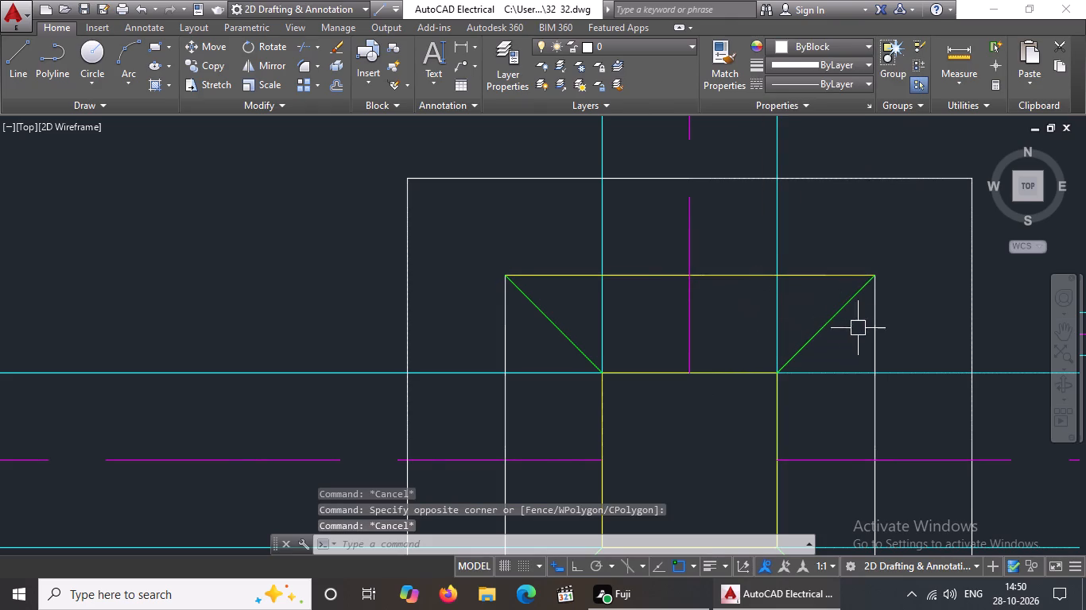
{"action": "left_click", "coordinate": [874, 320]}
{"action": "left_click", "coordinate": [825, 41]}
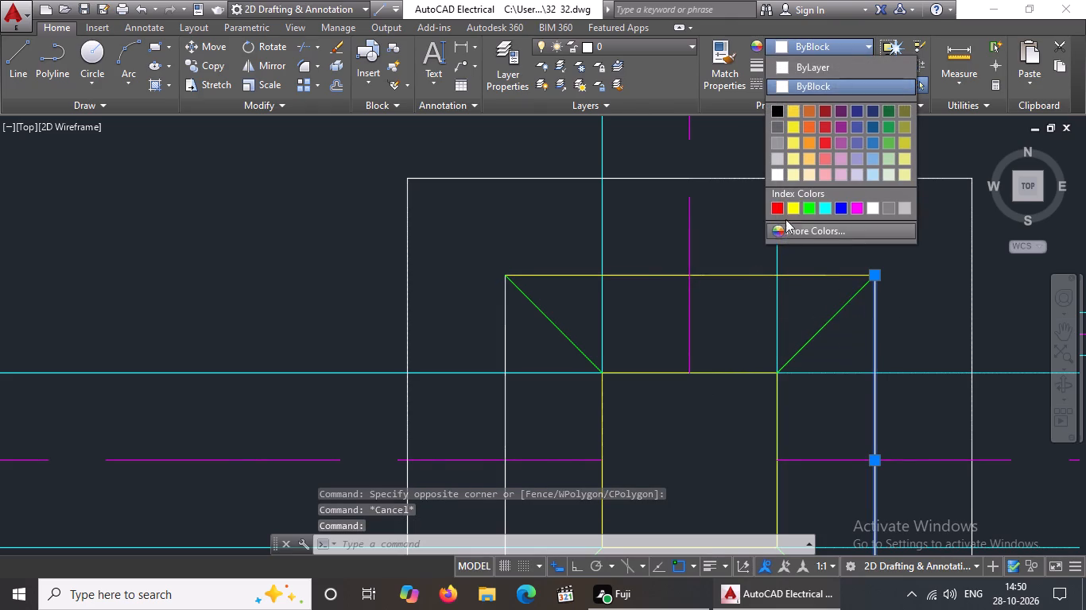
{"action": "left_click", "coordinate": [793, 202]}
{"action": "scroll", "coordinate": [762, 217], "scroll_direction": "down", "scroll_amount": 4}
{"action": "key", "text": "Escape"}
Change the left and bottom edge lines of the middle square on the bottom row's centre footing to Yellow.
{"action": "scroll", "coordinate": [731, 250], "scroll_direction": "up", "scroll_amount": 4}
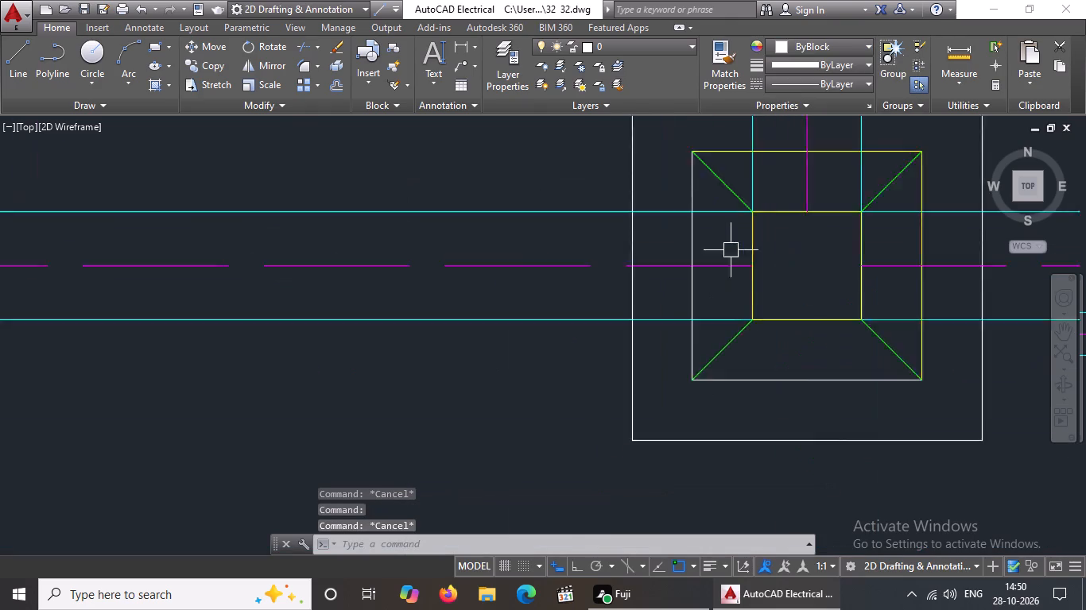
{"action": "left_click_drag", "start_coordinate": [666, 241], "coordinate": [673, 233]}
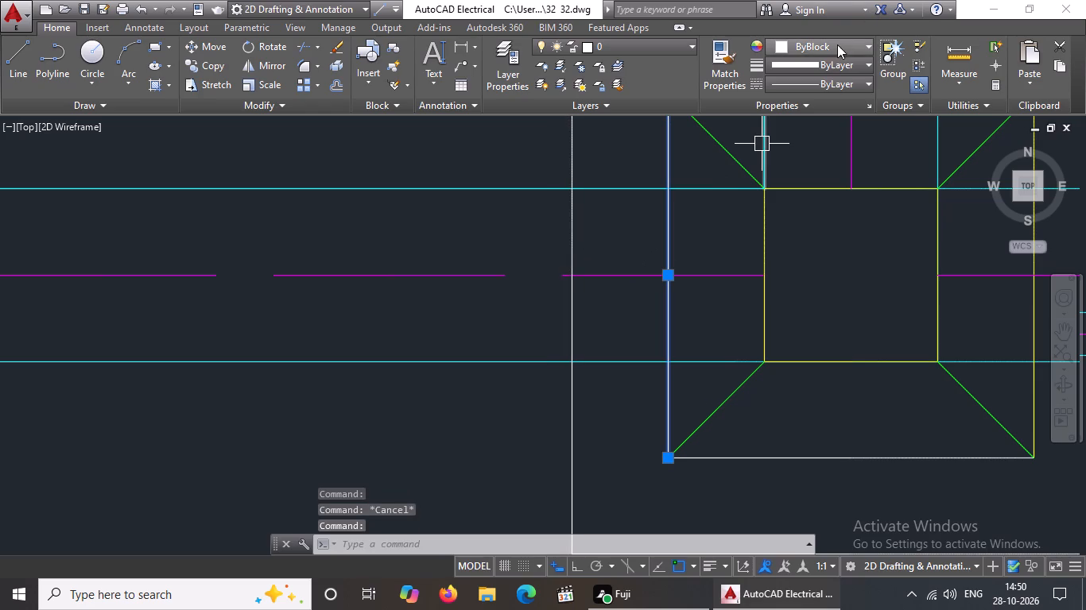
{"action": "left_click", "coordinate": [837, 44]}
{"action": "left_click", "coordinate": [789, 204]}
{"action": "scroll", "coordinate": [787, 234], "scroll_direction": "down", "scroll_amount": 4}
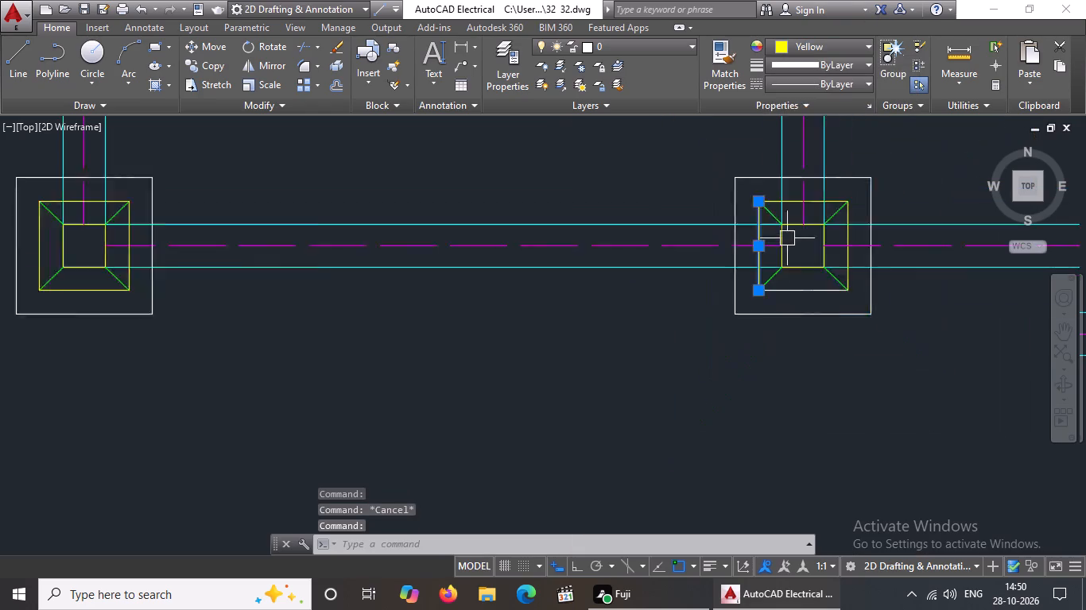
{"action": "key", "text": "Escape"}
{"action": "scroll", "coordinate": [793, 285], "scroll_direction": "up", "scroll_amount": 3}
{"action": "left_click", "coordinate": [804, 236]}
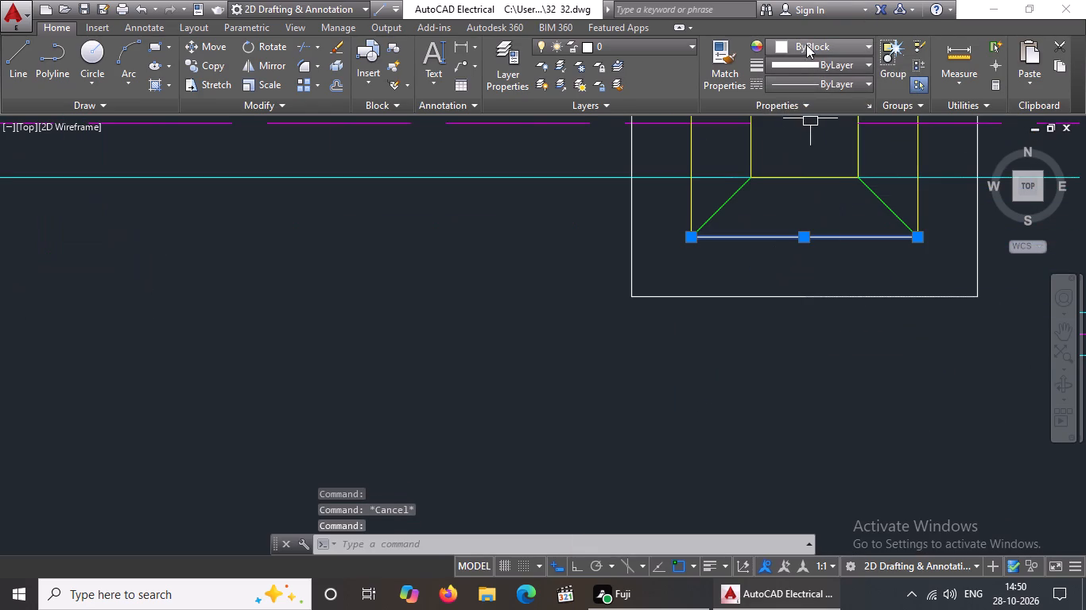
{"action": "left_click", "coordinate": [806, 44]}
{"action": "left_click", "coordinate": [794, 207]}
{"action": "scroll", "coordinate": [754, 261], "scroll_direction": "down", "scroll_amount": 5}
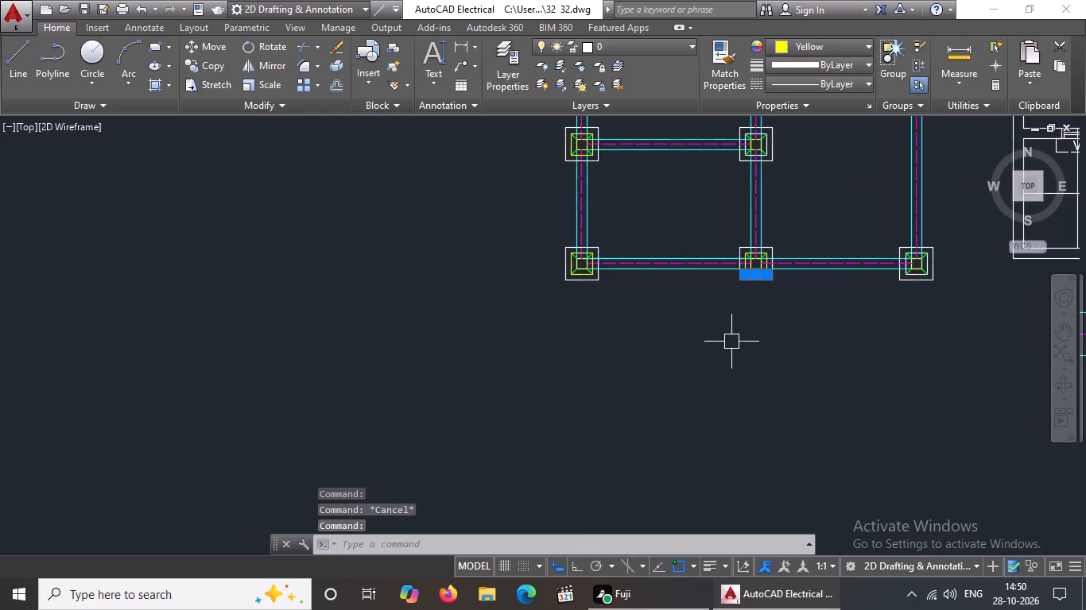
{"action": "key", "text": "Escape"}
Set the top and left edge lines of the middle square on the bottom row's right footing to Yellow.
{"action": "scroll", "coordinate": [923, 256], "scroll_direction": "up", "scroll_amount": 5}
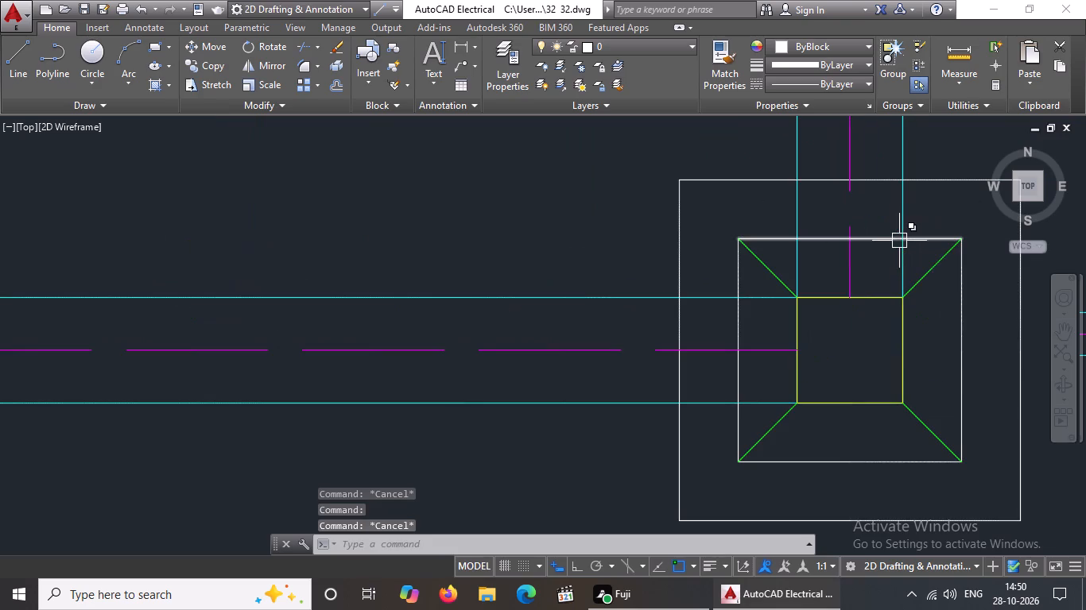
{"action": "left_click", "coordinate": [896, 241]}
{"action": "left_click", "coordinate": [840, 43]}
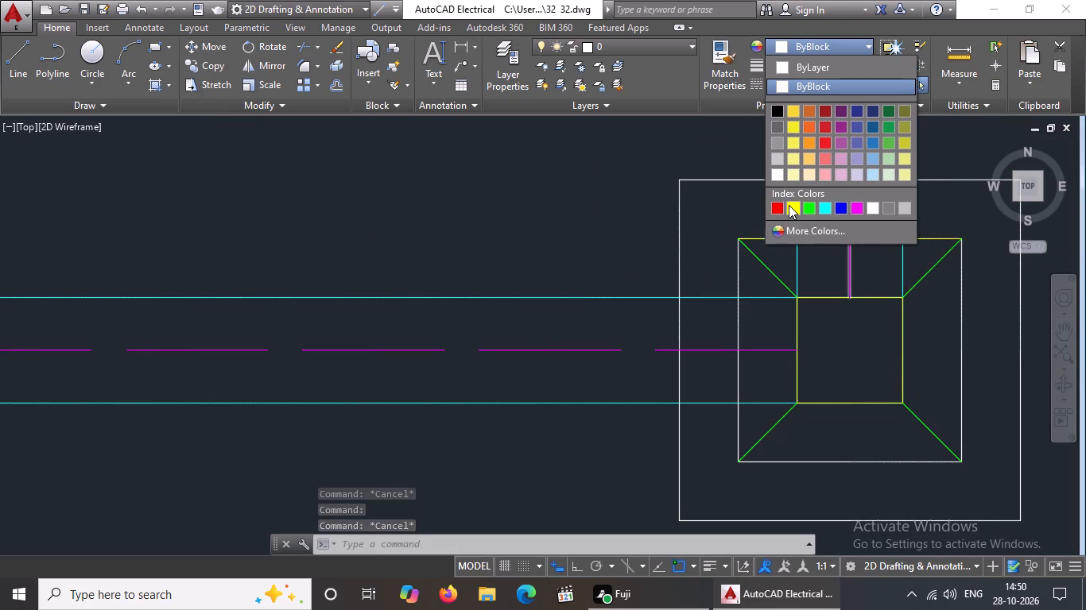
{"action": "left_click", "coordinate": [789, 205]}
{"action": "key", "text": "Escape"}
{"action": "left_click", "coordinate": [731, 314]}
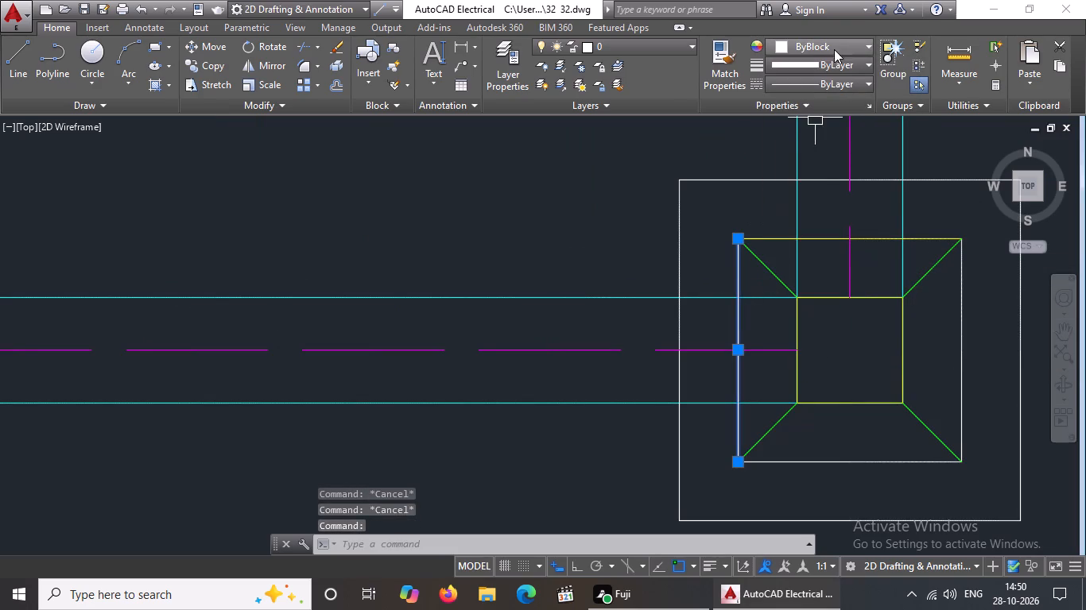
{"action": "left_click", "coordinate": [836, 44]}
{"action": "left_click_drag", "start_coordinate": [793, 204], "coordinate": [795, 217]}
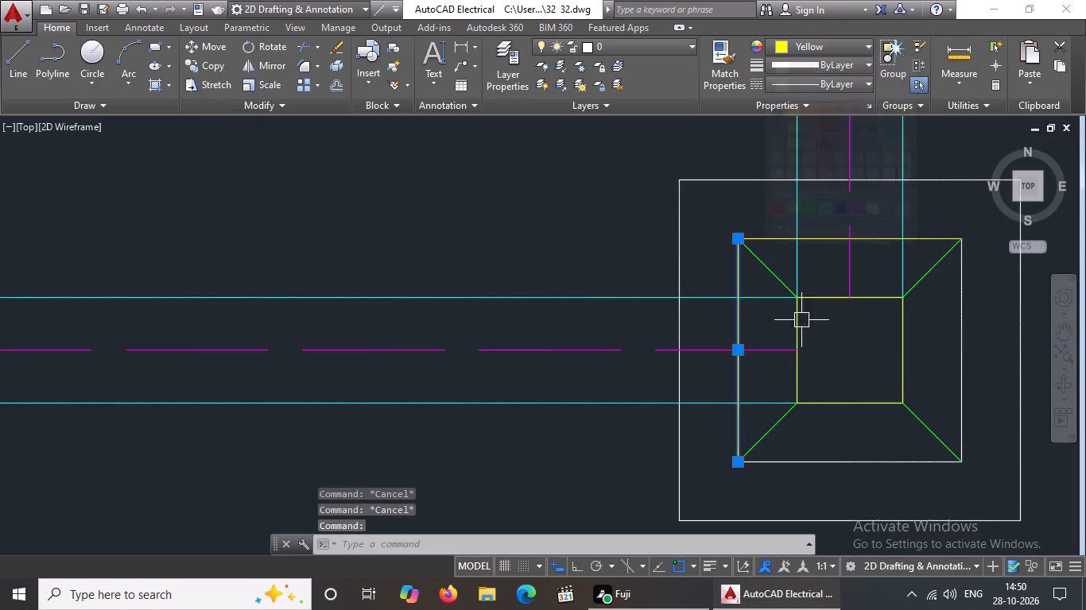
{"action": "key", "text": "Escape"}
Change the bottom and right edge lines of the middle square on the bottom row's right footing to Yellow.
{"action": "scroll", "coordinate": [797, 373], "scroll_direction": "down", "scroll_amount": 1}
{"action": "scroll", "coordinate": [805, 415], "scroll_direction": "up", "scroll_amount": 2}
{"action": "left_click", "coordinate": [801, 447]}
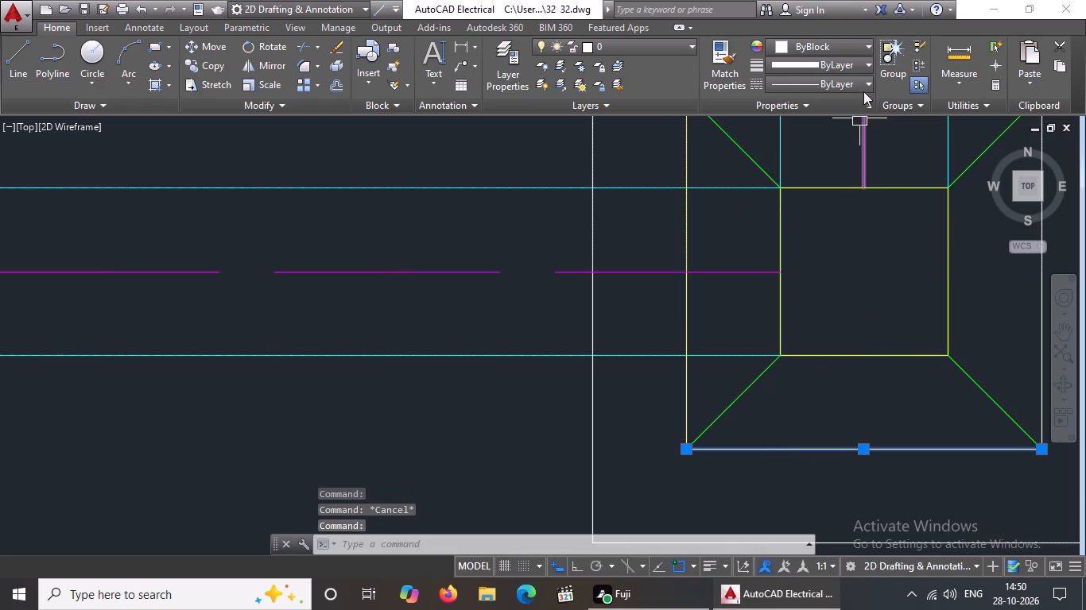
{"action": "left_click", "coordinate": [853, 37]}
{"action": "left_click", "coordinate": [853, 48]}
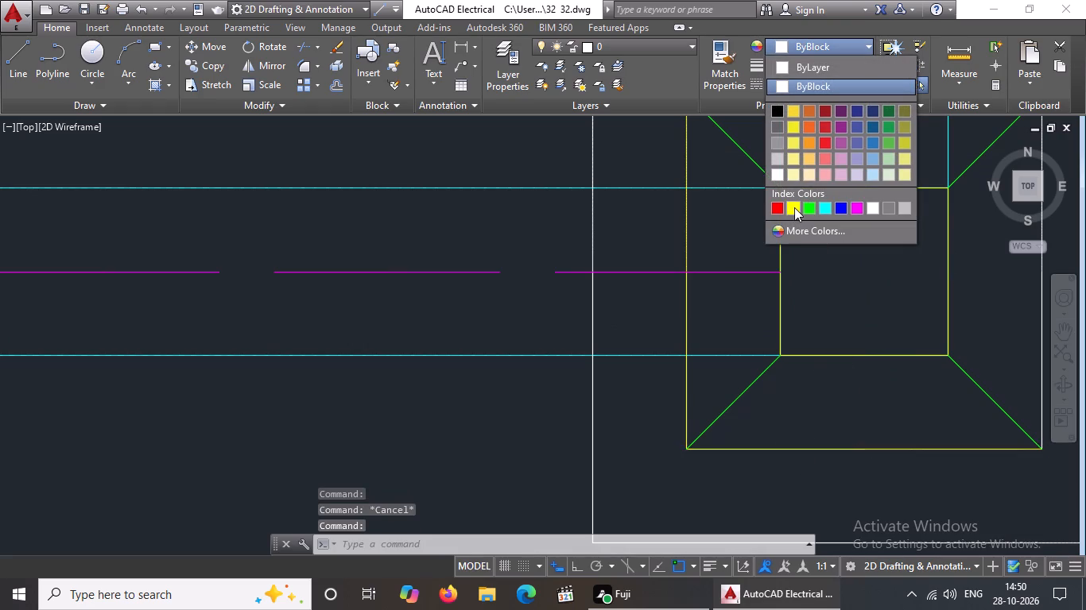
{"action": "left_click", "coordinate": [794, 207]}
{"action": "scroll", "coordinate": [730, 279], "scroll_direction": "down", "scroll_amount": 3}
{"action": "key", "text": "Escape"}
{"action": "scroll", "coordinate": [809, 287], "scroll_direction": "up", "scroll_amount": 2}
{"action": "left_click", "coordinate": [805, 291]}
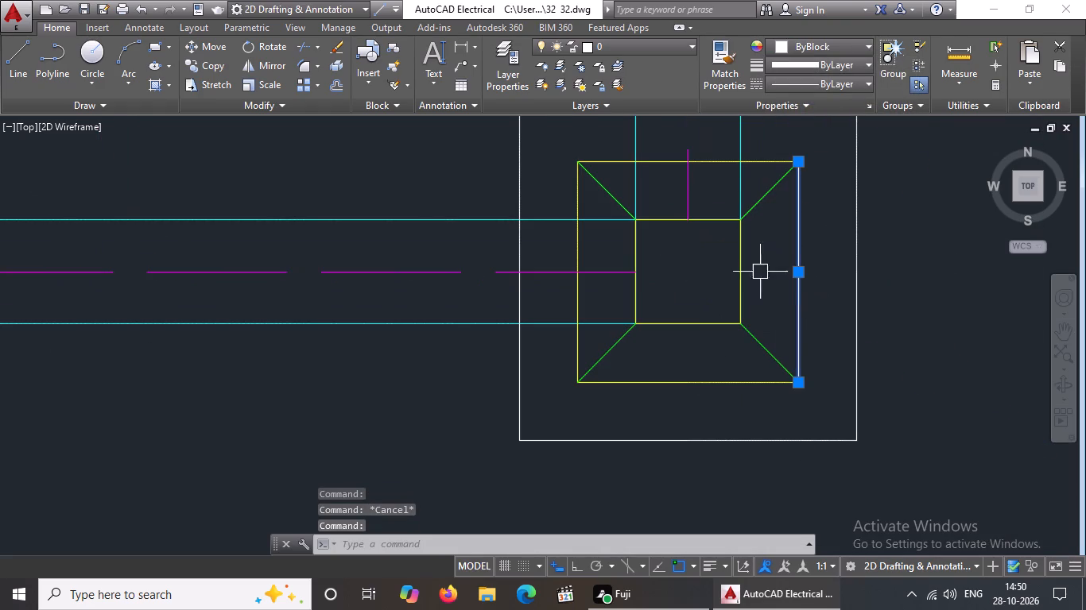
{"action": "left_click", "coordinate": [830, 45]}
{"action": "left_click", "coordinate": [790, 207]}
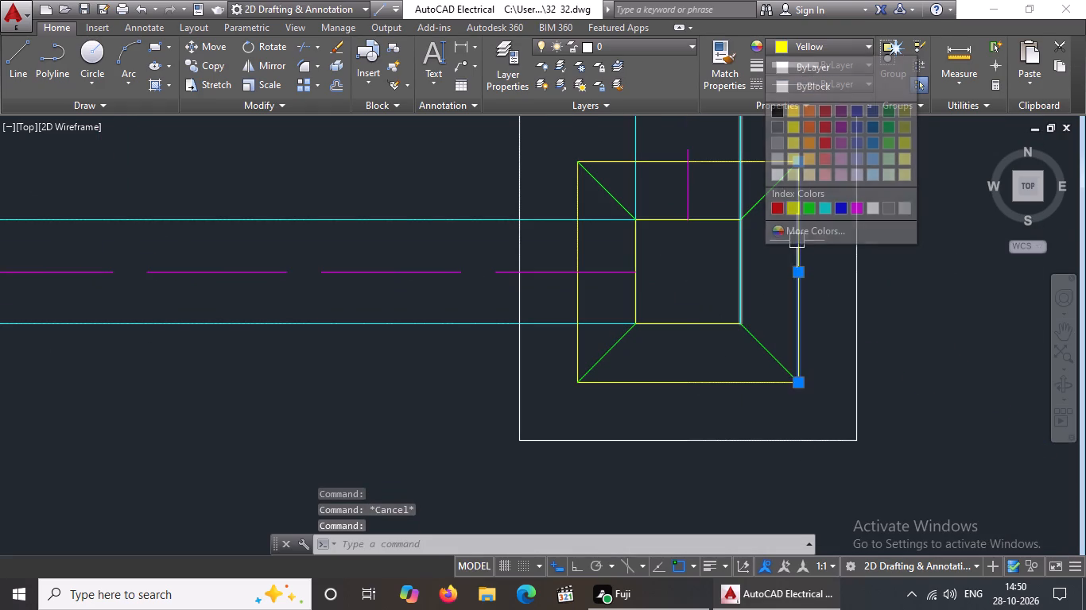
{"action": "scroll", "coordinate": [797, 241], "scroll_direction": "down", "scroll_amount": 4}
{"action": "key", "text": "Escape"}
Set the bottom and left edge lines of the middle square on the sixth row's centre-column footing, just above the bottom row, to Yellow.
{"action": "scroll", "coordinate": [805, 279], "scroll_direction": "down", "scroll_amount": 2}
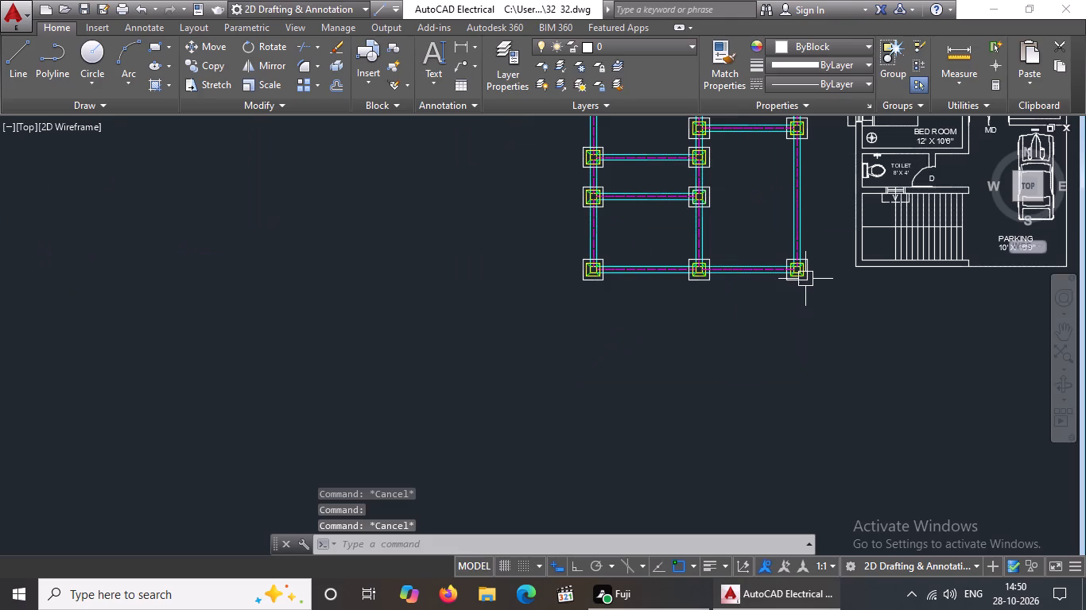
{"action": "scroll", "coordinate": [668, 154], "scroll_direction": "up", "scroll_amount": 2}
{"action": "scroll", "coordinate": [753, 306], "scroll_direction": "up", "scroll_amount": 2}
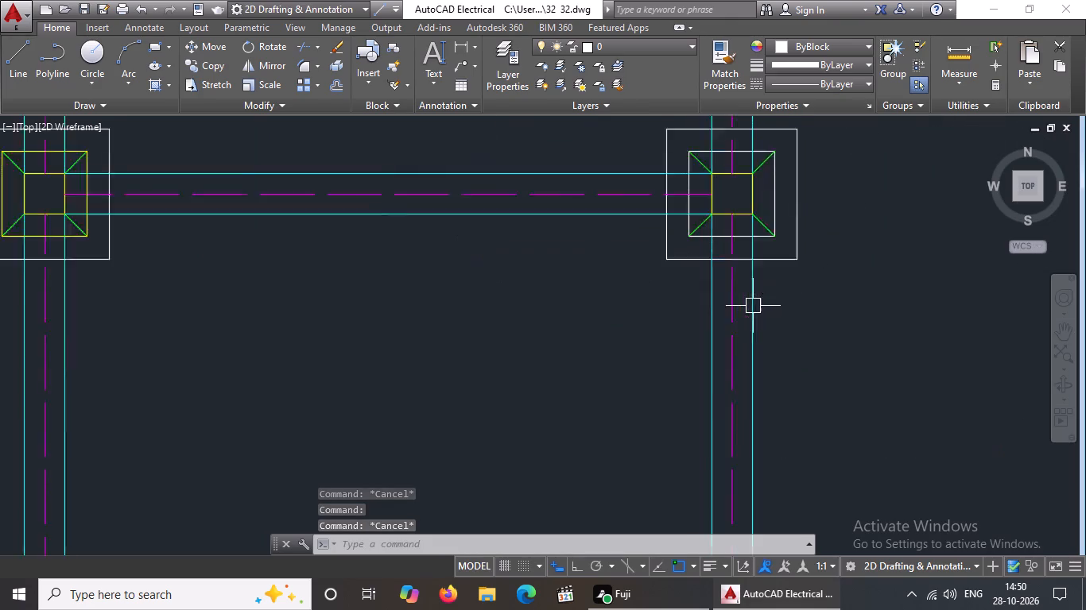
{"action": "scroll", "coordinate": [753, 306], "scroll_direction": "up", "scroll_amount": 1}
{"action": "left_click", "coordinate": [731, 194]}
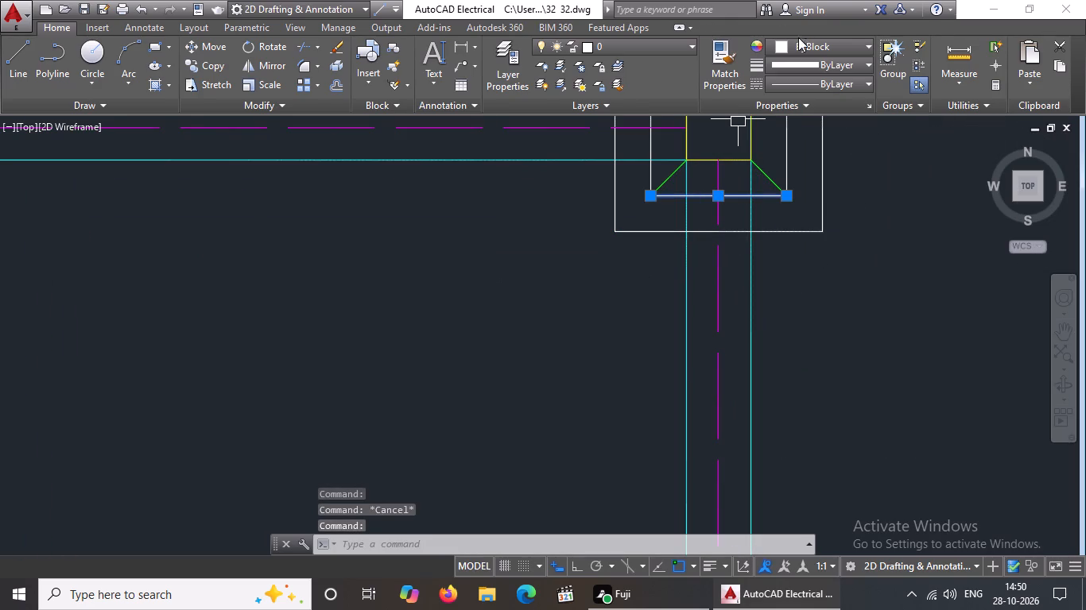
{"action": "left_click", "coordinate": [799, 48]}
{"action": "left_click", "coordinate": [793, 204]}
{"action": "scroll", "coordinate": [609, 401], "scroll_direction": "down", "scroll_amount": 2}
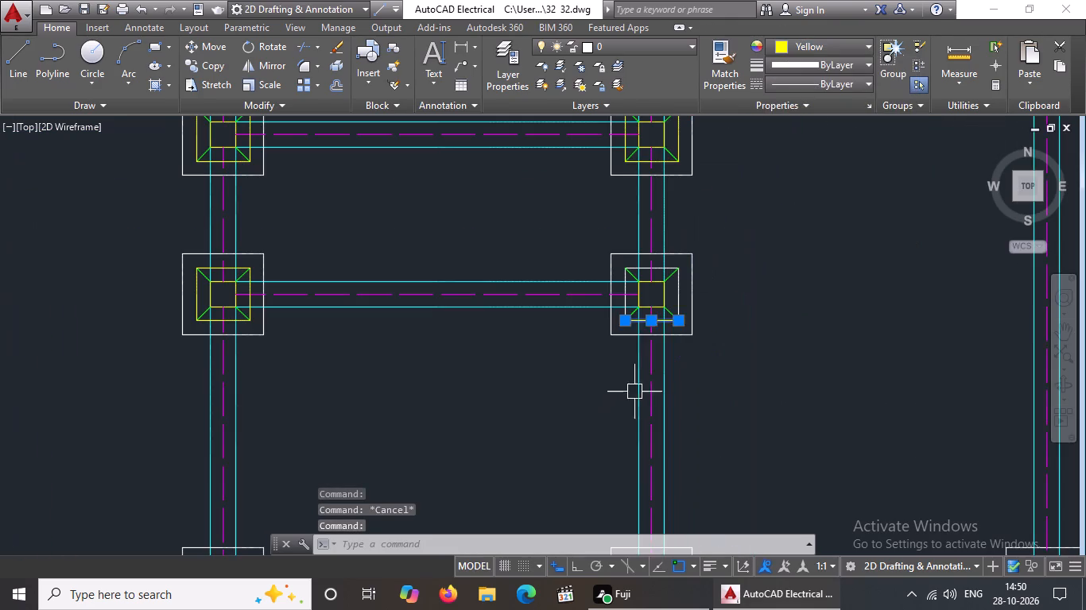
{"action": "key", "text": "Escape"}
{"action": "scroll", "coordinate": [660, 303], "scroll_direction": "up", "scroll_amount": 4}
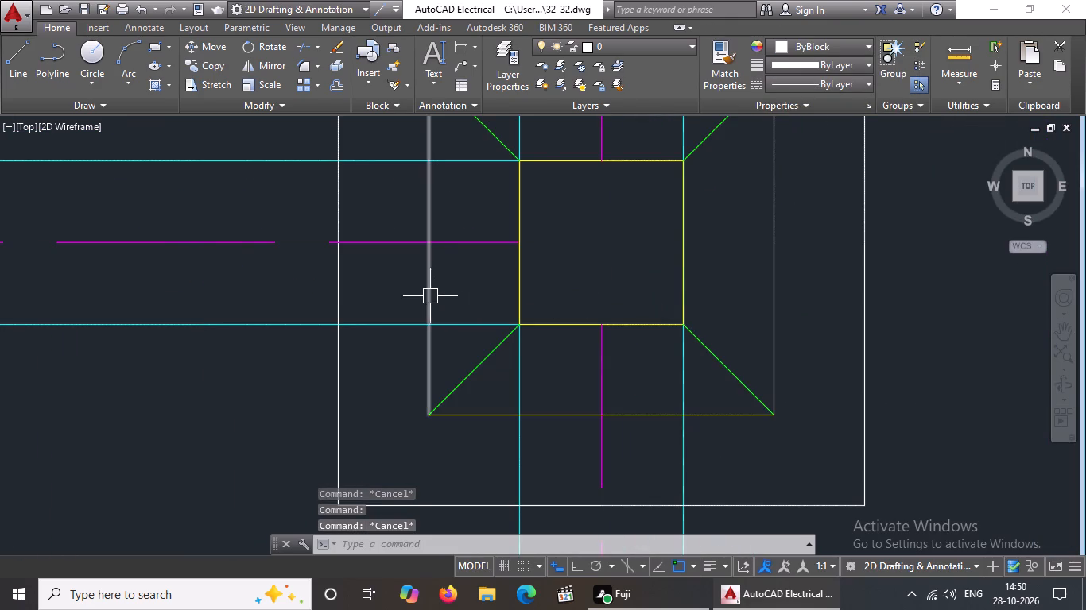
{"action": "left_click", "coordinate": [429, 296]}
{"action": "left_click", "coordinate": [810, 39]}
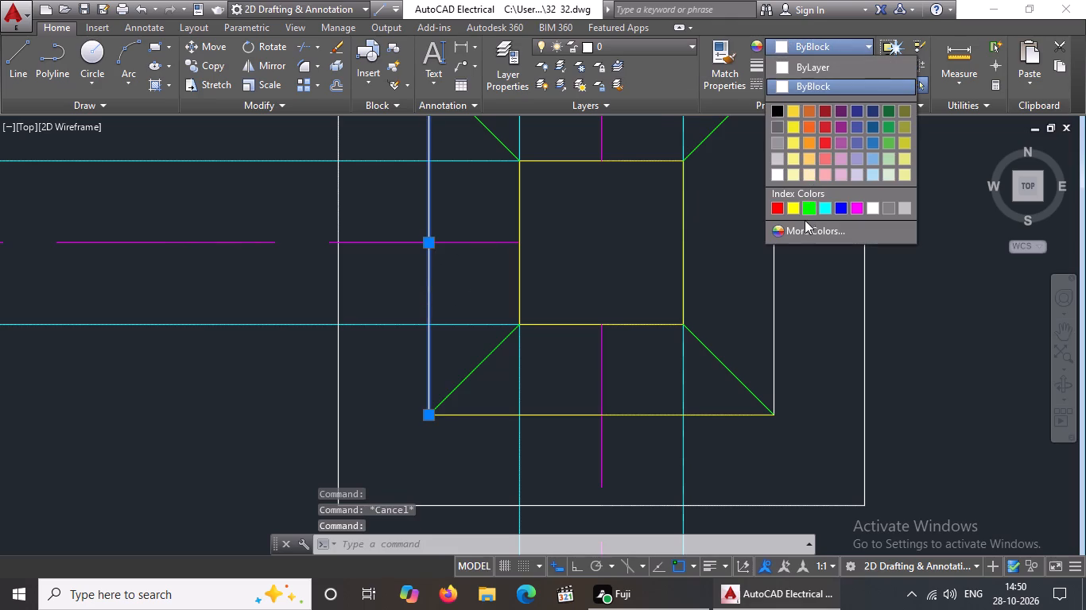
{"action": "left_click", "coordinate": [794, 209]}
{"action": "key", "text": "Escape"}
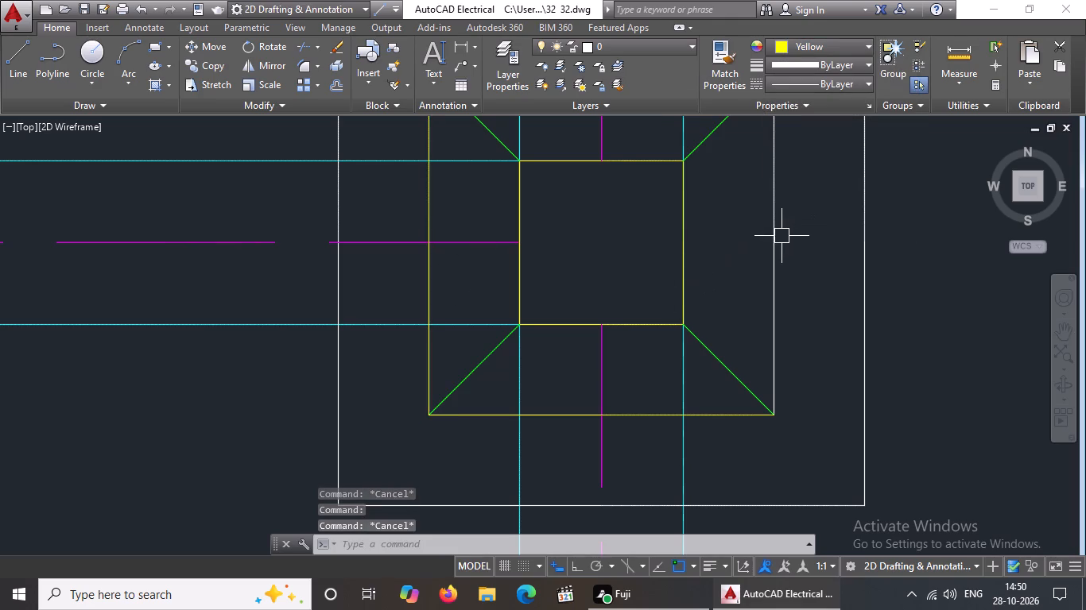
Change the right and top edge lines of the middle square on the sixth row's centre-column footing to Yellow.
{"action": "left_click_drag", "start_coordinate": [770, 238], "coordinate": [772, 226]}
{"action": "left_click", "coordinate": [827, 44]}
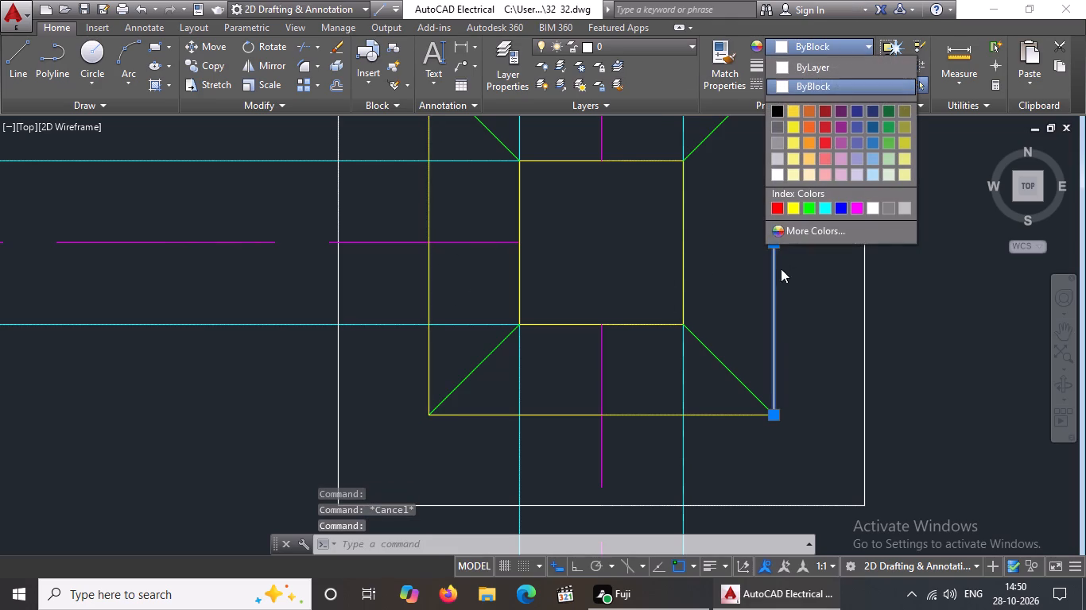
{"action": "left_click", "coordinate": [796, 207]}
{"action": "key", "text": "Escape"}
{"action": "scroll", "coordinate": [725, 268], "scroll_direction": "down", "scroll_amount": 4}
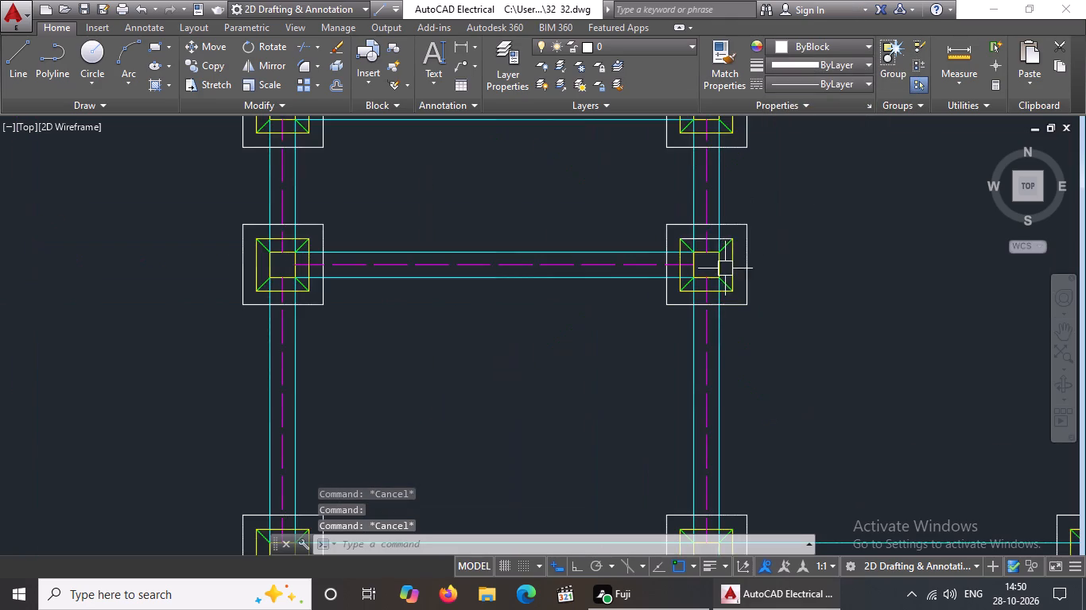
{"action": "scroll", "coordinate": [716, 237], "scroll_direction": "up", "scroll_amount": 3}
{"action": "left_click", "coordinate": [700, 241]}
{"action": "left_click", "coordinate": [798, 48]}
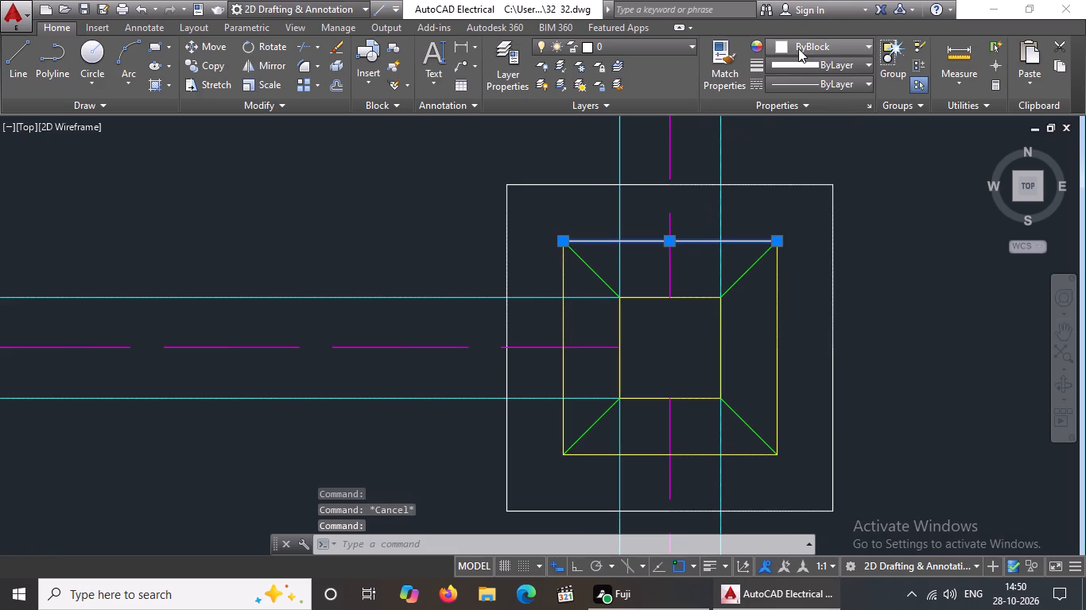
{"action": "left_click", "coordinate": [792, 205]}
{"action": "key", "text": "Escape"}
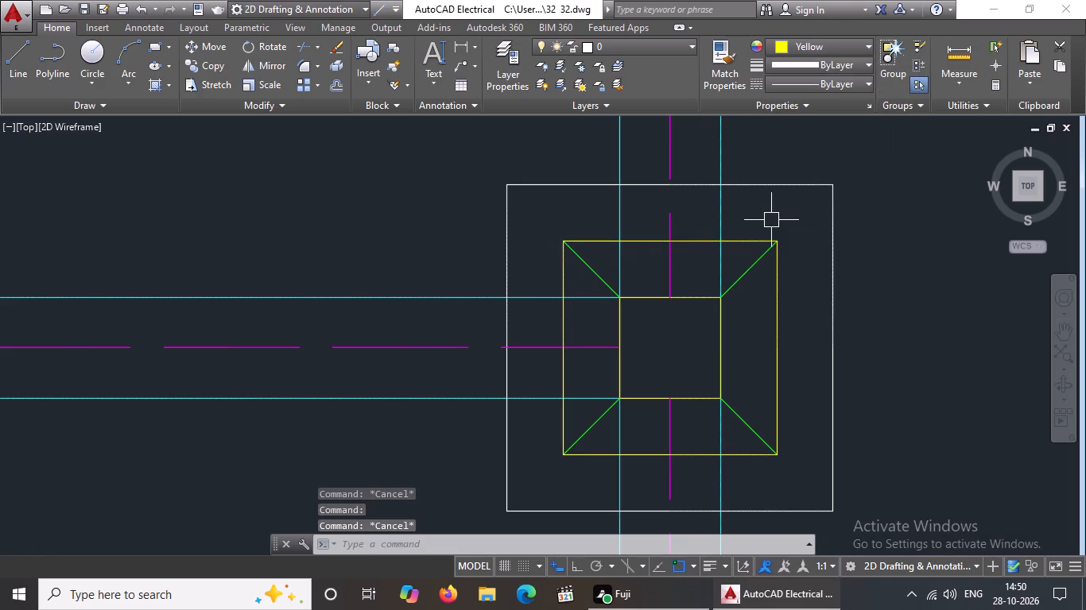
Give the right edge of the outer square on the top row's left footing linetype scale 0.5 and the ACAD_ISO02W100 linetype.
{"action": "scroll", "coordinate": [767, 220], "scroll_direction": "down", "scroll_amount": 5}
{"action": "scroll", "coordinate": [733, 129], "scroll_direction": "up", "scroll_amount": 3}
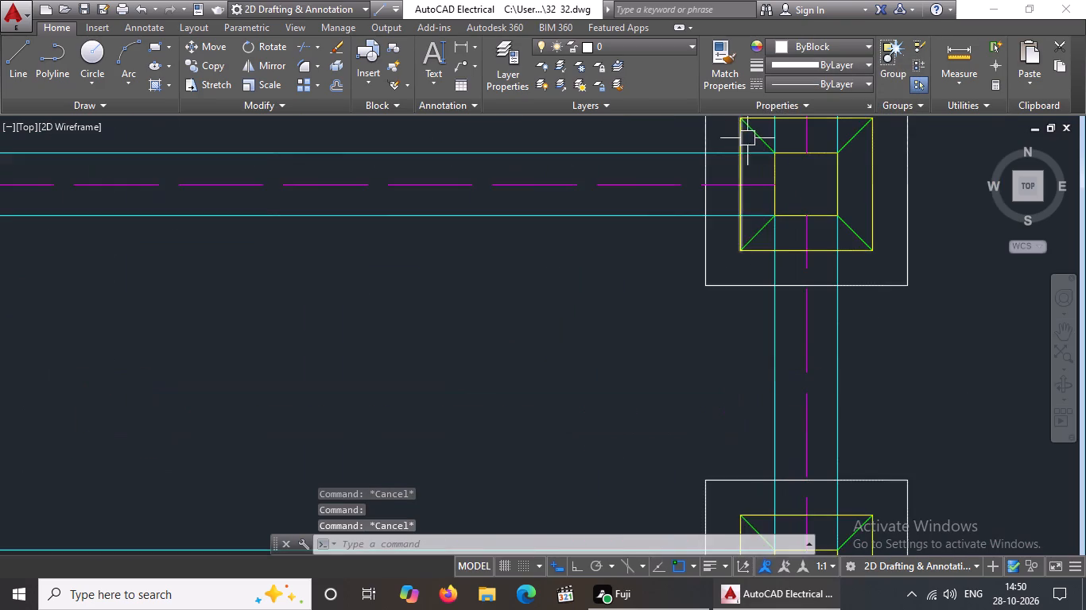
{"action": "scroll", "coordinate": [758, 193], "scroll_direction": "down", "scroll_amount": 5}
{"action": "scroll", "coordinate": [800, 213], "scroll_direction": "up", "scroll_amount": 3}
{"action": "scroll", "coordinate": [800, 213], "scroll_direction": "down", "scroll_amount": 4}
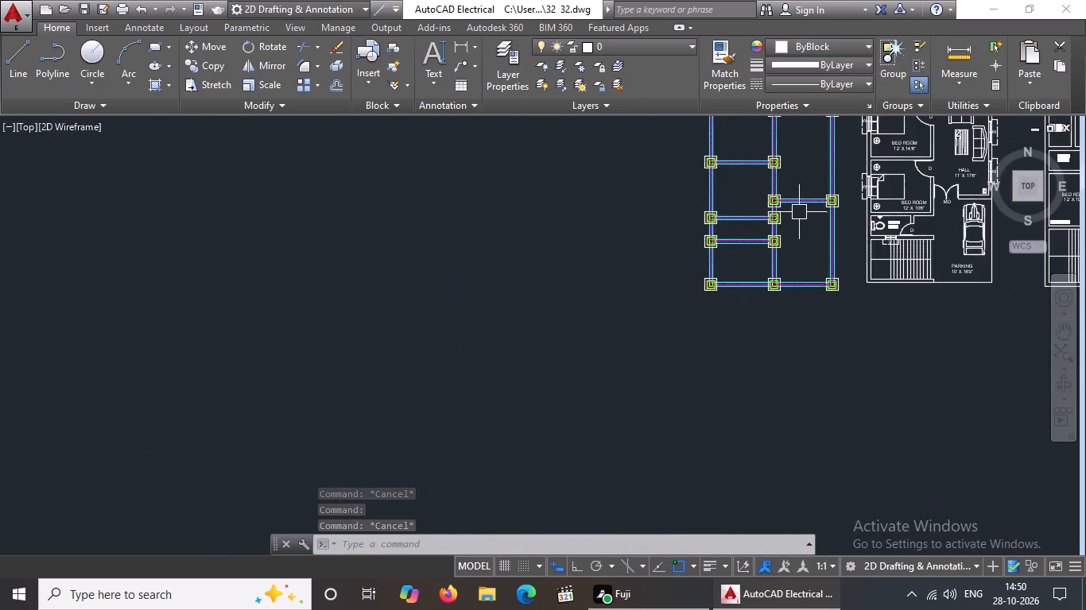
{"action": "scroll", "coordinate": [810, 139], "scroll_direction": "up", "scroll_amount": 3}
{"action": "scroll", "coordinate": [808, 139], "scroll_direction": "down", "scroll_amount": 4}
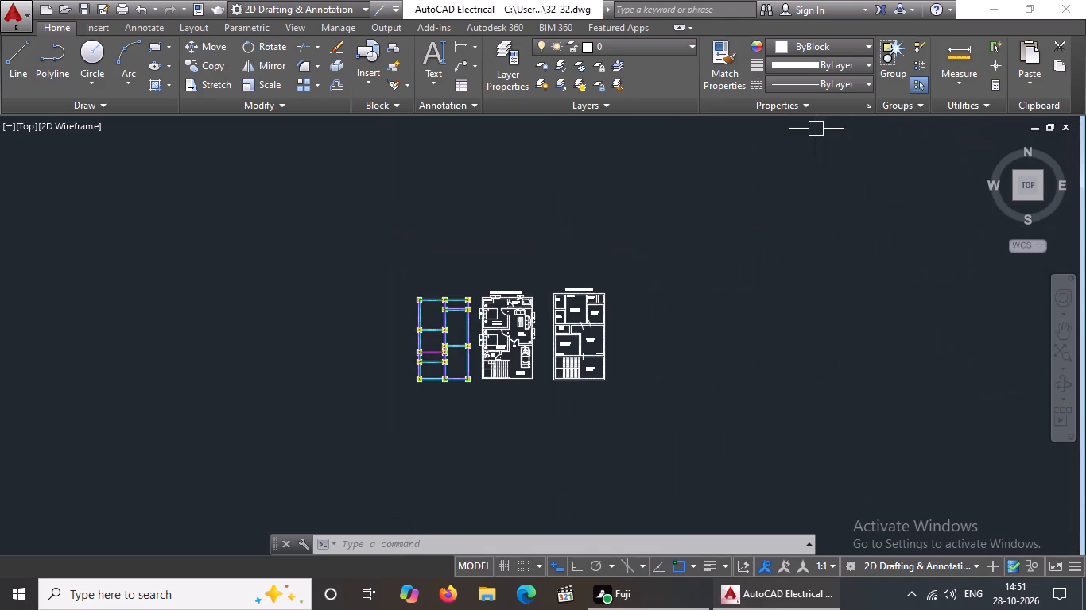
{"action": "scroll", "coordinate": [504, 320], "scroll_direction": "up", "scroll_amount": 3}
{"action": "scroll", "coordinate": [211, 361], "scroll_direction": "up", "scroll_amount": 2}
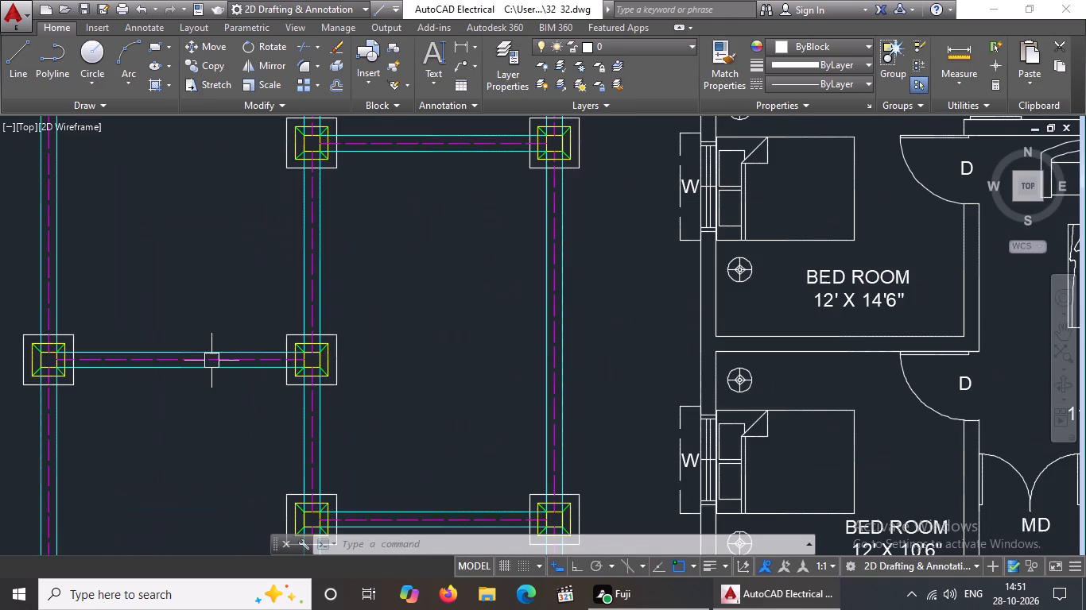
{"action": "scroll", "coordinate": [297, 303], "scroll_direction": "down", "scroll_amount": 2}
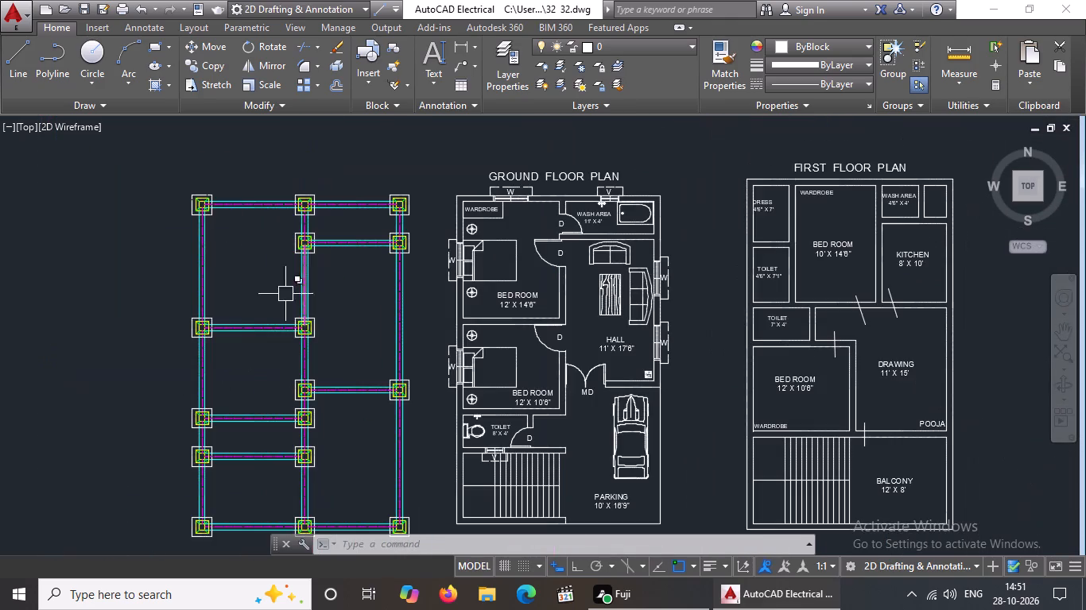
{"action": "scroll", "coordinate": [214, 191], "scroll_direction": "up", "scroll_amount": 2}
{"action": "scroll", "coordinate": [149, 210], "scroll_direction": "up", "scroll_amount": 2}
{"action": "scroll", "coordinate": [253, 271], "scroll_direction": "up", "scroll_amount": 1}
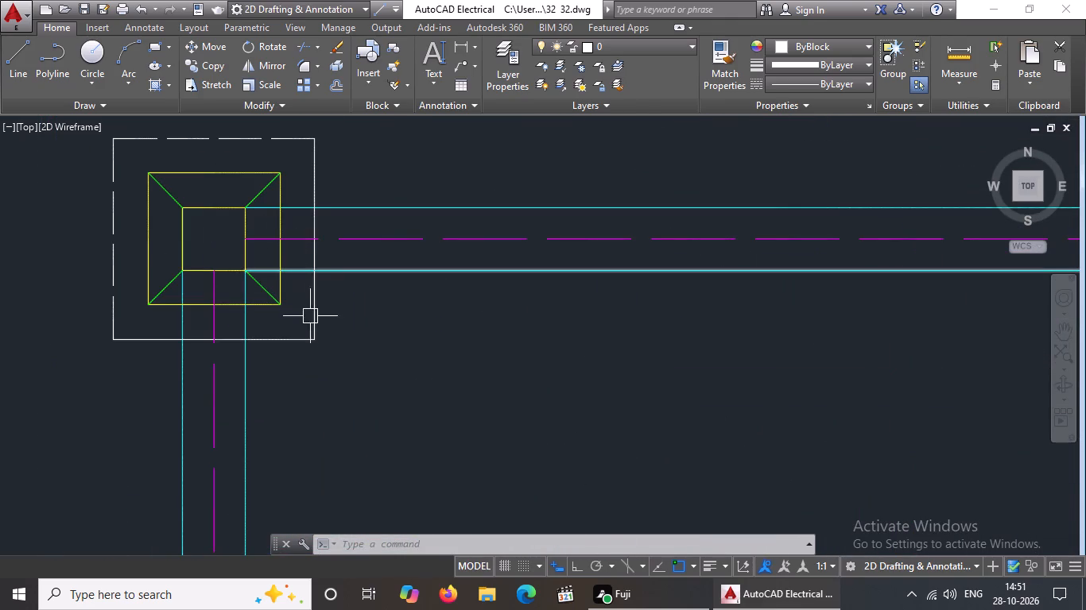
{"action": "left_click", "coordinate": [313, 313]}
{"action": "right_click", "coordinate": [368, 297]}
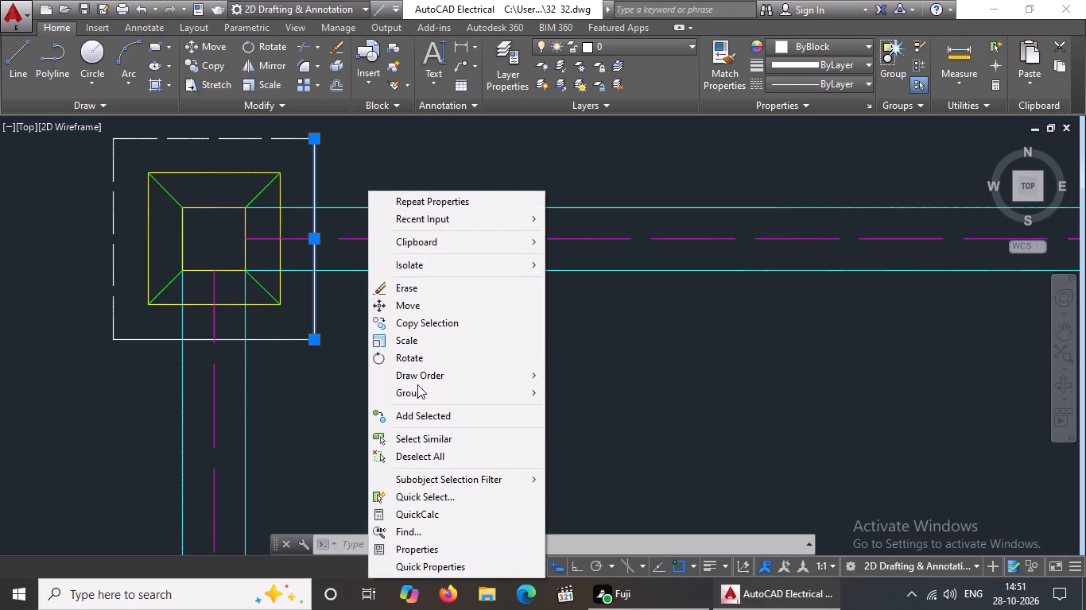
{"action": "left_click", "coordinate": [430, 546]}
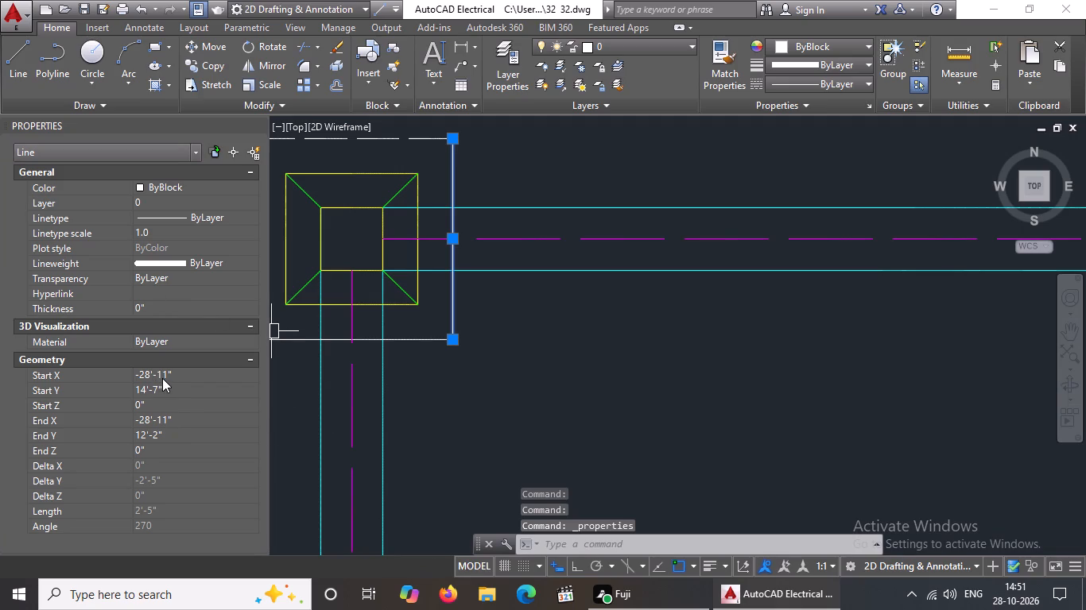
{"action": "left_click", "coordinate": [180, 227]}
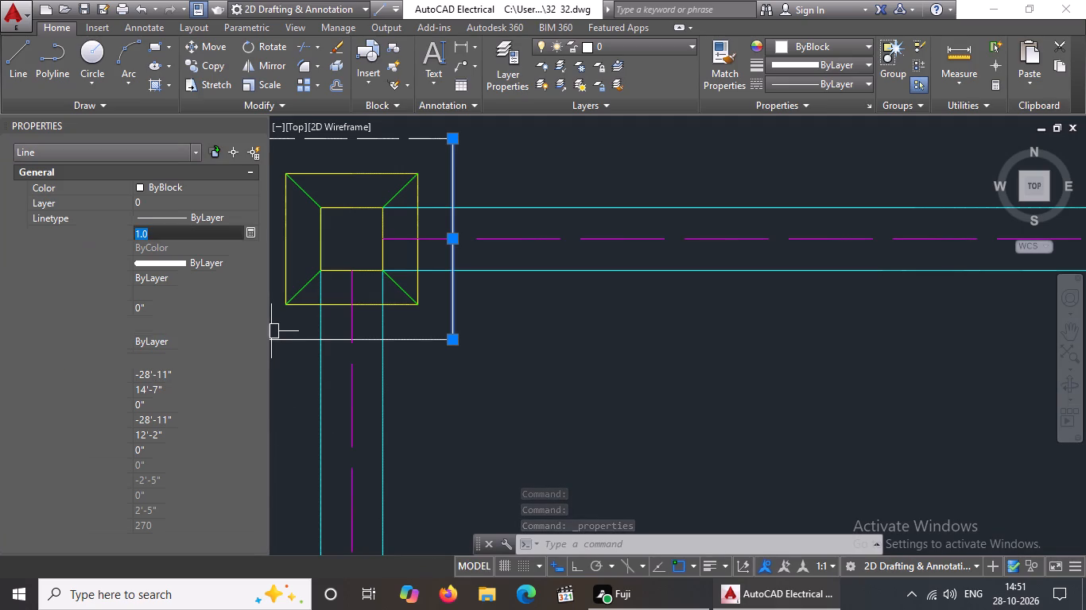
{"action": "key", "text": "BackSpace"}
{"action": "key", "text": "BackSpace"}
{"action": "type", "text": "0.5"}
{"action": "key", "text": "Return"}
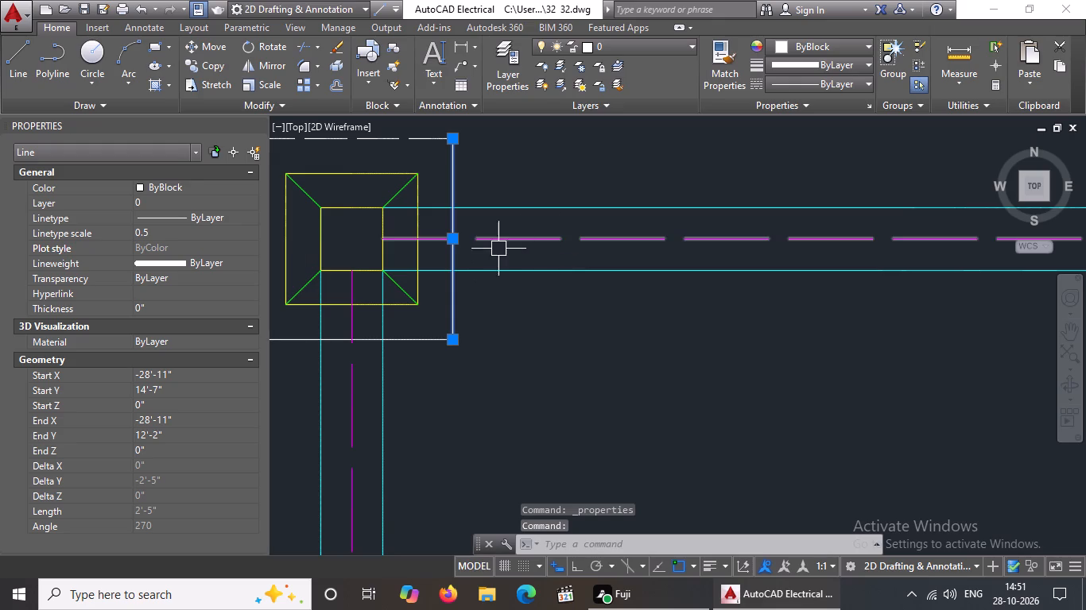
{"action": "left_click", "coordinate": [805, 83]}
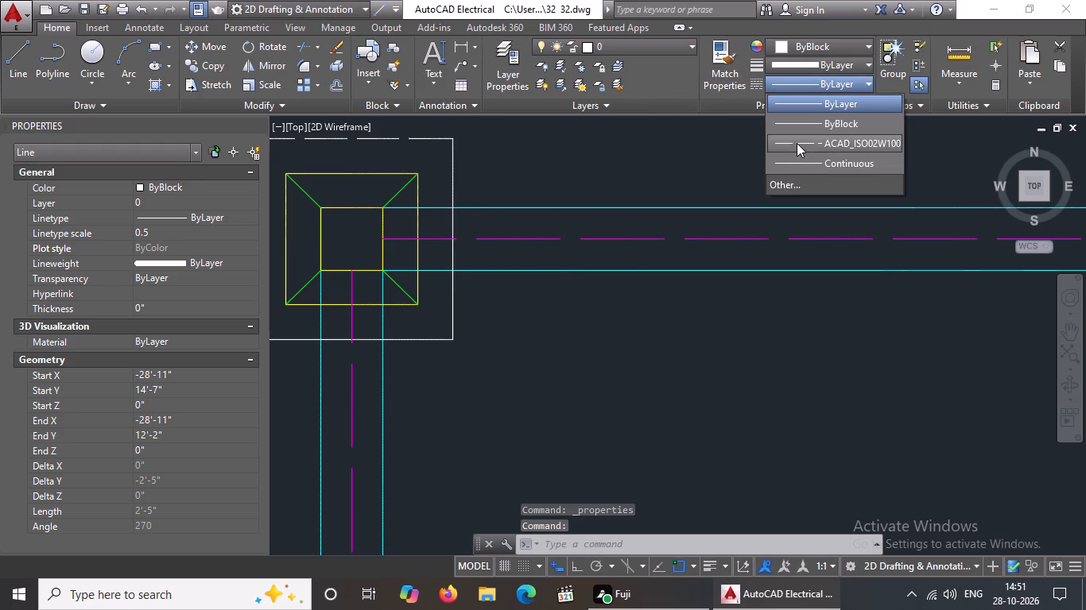
{"action": "left_click", "coordinate": [797, 142]}
{"action": "key", "text": "Escape"}
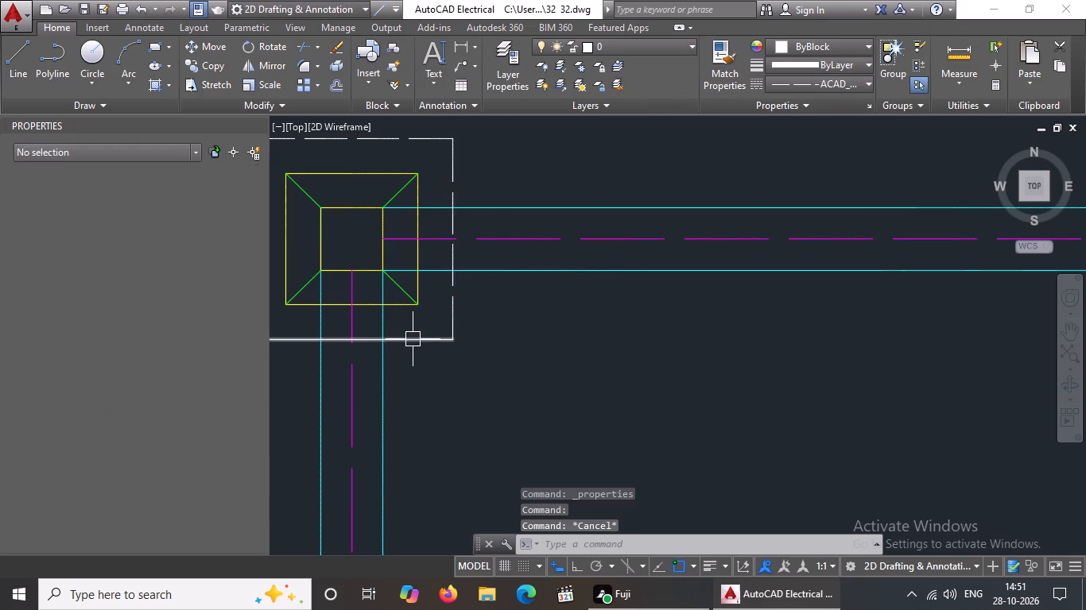
Set the bottom edge of the outer square on the top row's left footing to ACAD_ISO02W100 linetype with linetype scale 0.5.
{"action": "left_click", "coordinate": [413, 341]}
{"action": "scroll", "coordinate": [435, 333], "scroll_direction": "down", "scroll_amount": 1}
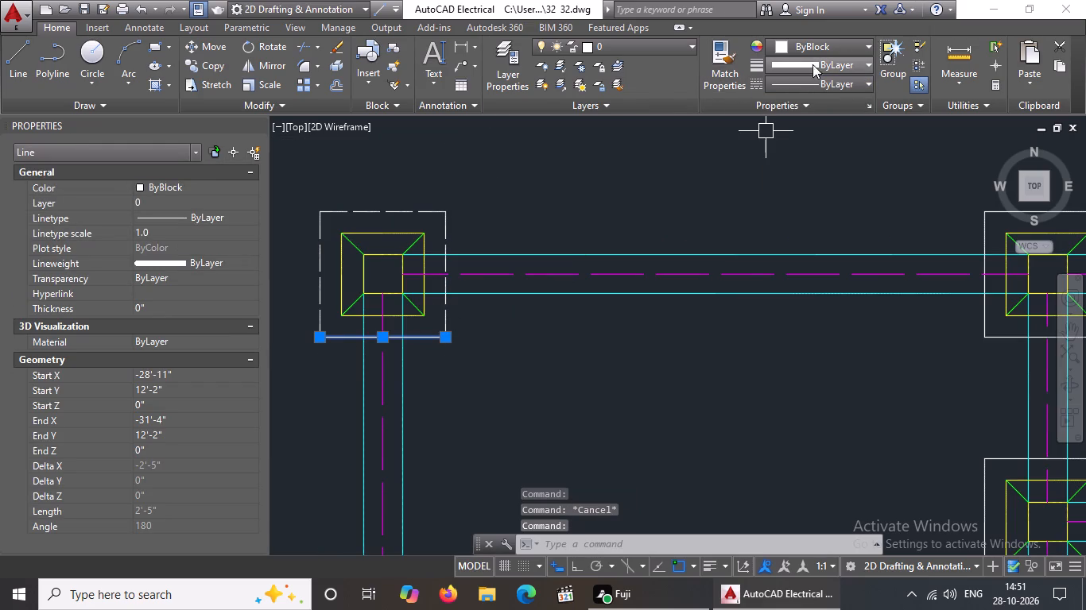
{"action": "left_click", "coordinate": [805, 79]}
{"action": "left_click", "coordinate": [819, 140]}
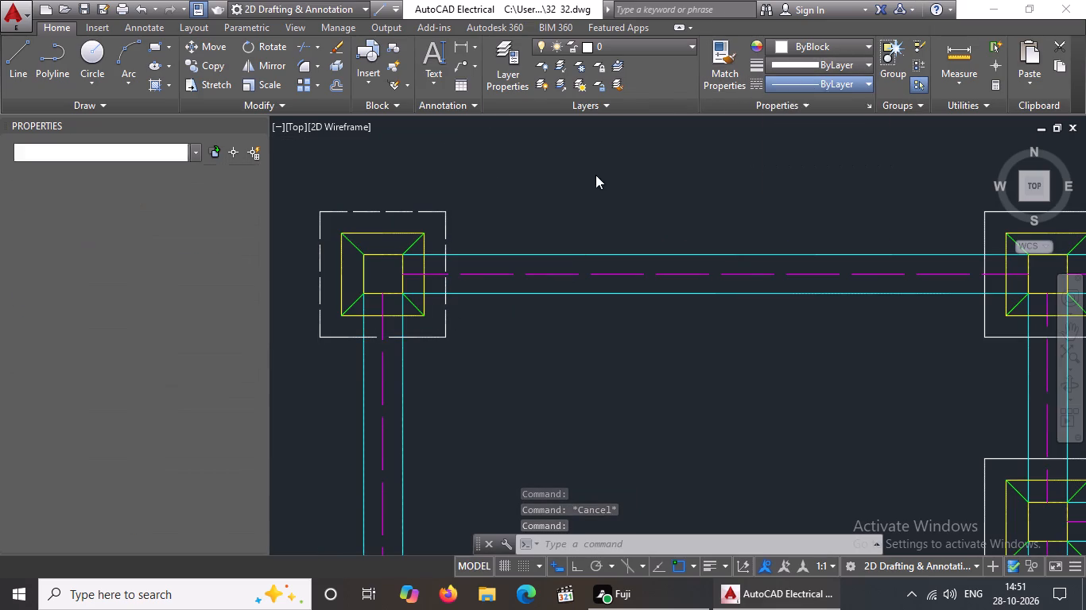
{"action": "left_click", "coordinate": [191, 232]}
{"action": "key", "text": "BackSpace"}
{"action": "key", "text": "BackSpace"}
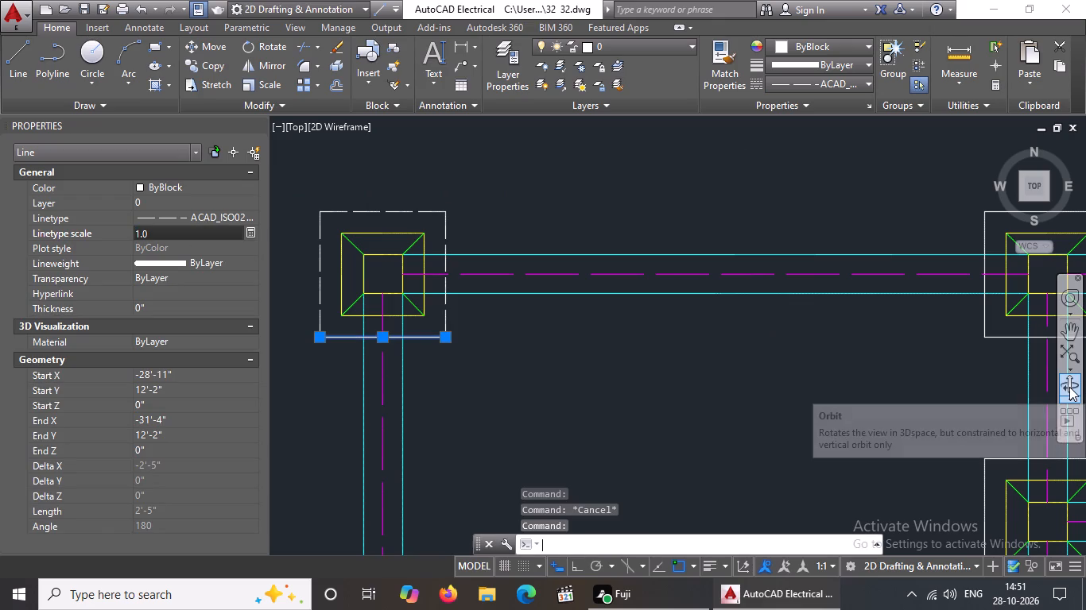
{"action": "key", "text": "BackSpace"}
{"action": "key", "text": "BackSpace"}
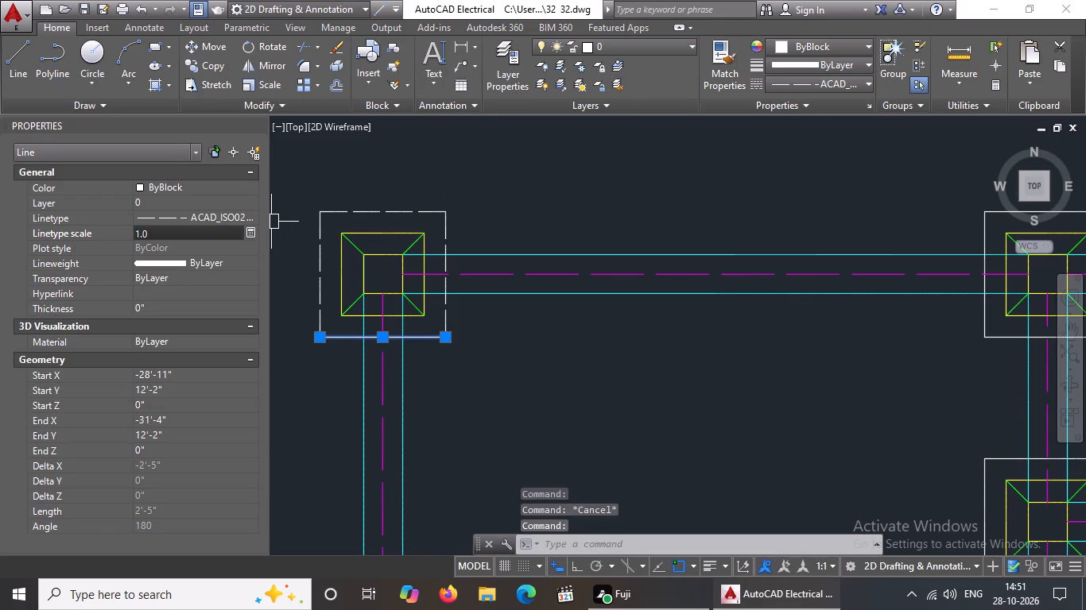
{"action": "left_click", "coordinate": [201, 237]}
{"action": "key", "text": "BackSpace"}
{"action": "key", "text": "BackSpace"}
{"action": "key", "text": "BackSpace"}
{"action": "key", "text": "BackSpace"}
{"action": "type", "text": "0.5"}
{"action": "key", "text": "Return"}
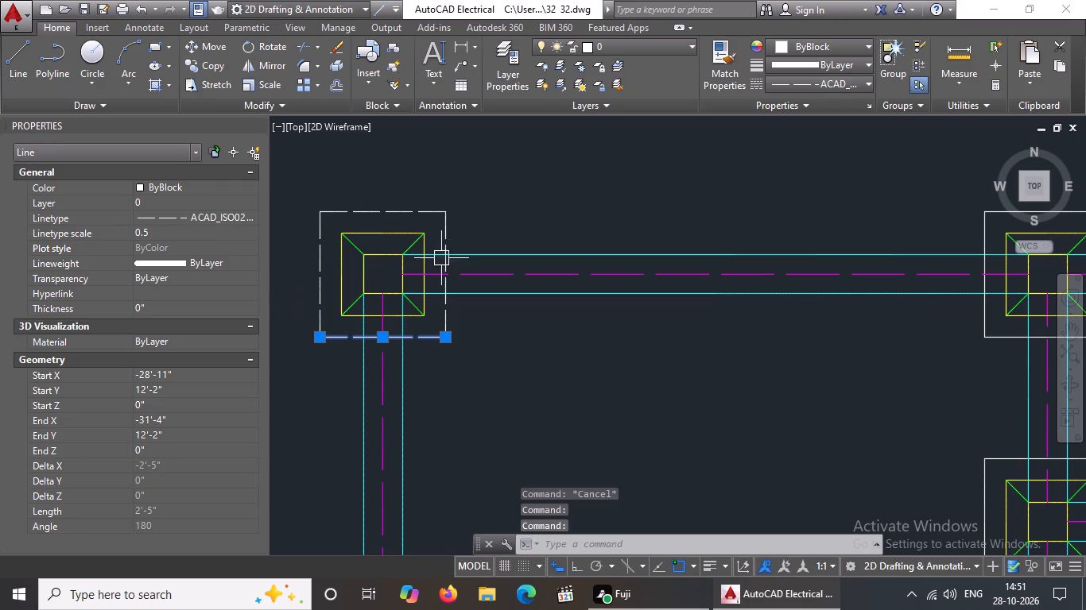
Give the top edge of the outer square on the top row's centre footing linetype scale 0.5 and the ACAD_ISO02W100 linetype.
{"action": "scroll", "coordinate": [441, 258], "scroll_direction": "down", "scroll_amount": 4}
{"action": "scroll", "coordinate": [574, 253], "scroll_direction": "up", "scroll_amount": 2}
{"action": "scroll", "coordinate": [465, 264], "scroll_direction": "up", "scroll_amount": 3}
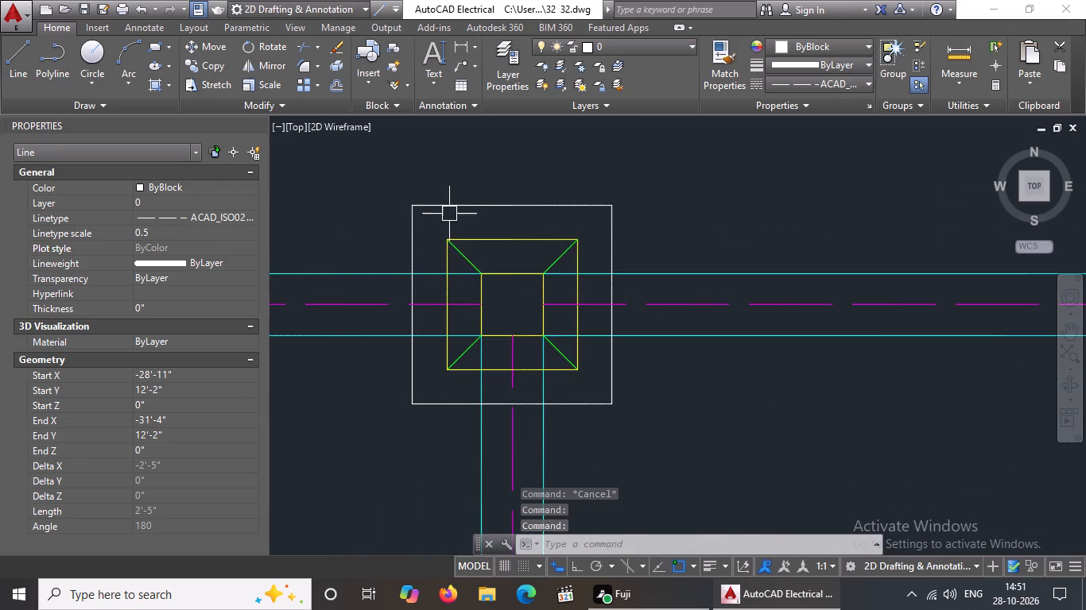
{"action": "left_click", "coordinate": [453, 207]}
{"action": "left_click", "coordinate": [194, 235]}
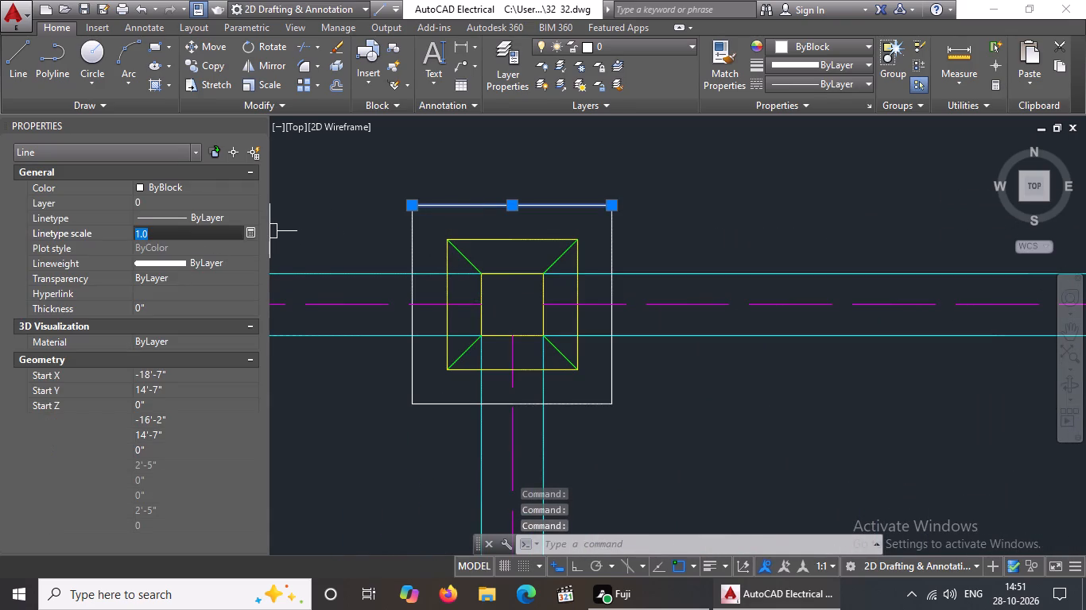
{"action": "key", "text": "BackSpace"}
{"action": "key", "text": "BackSpace"}
{"action": "type", "text": "0.5"}
{"action": "key", "text": "Return"}
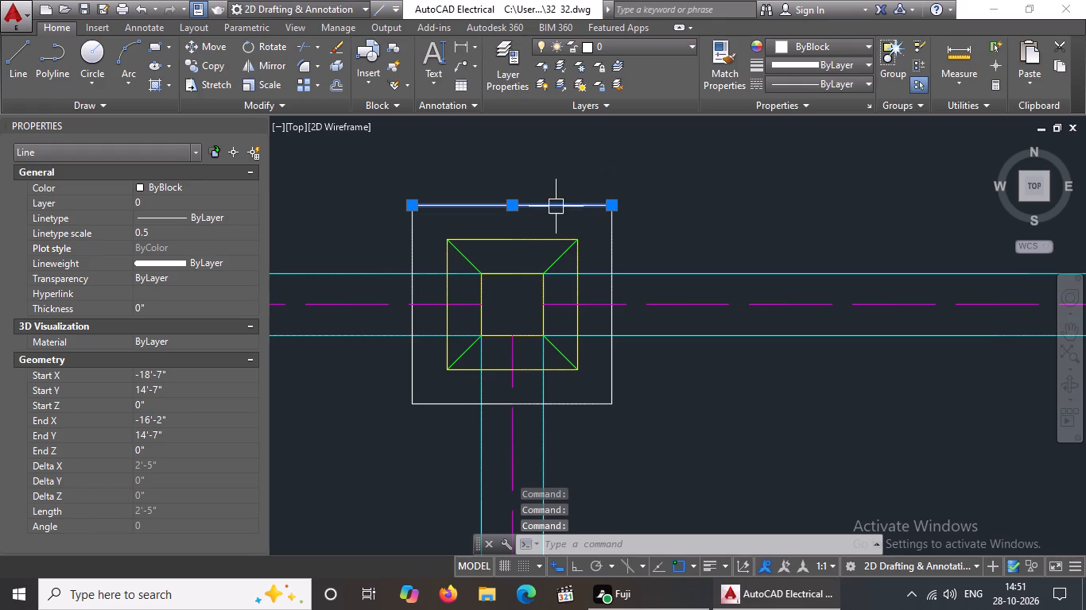
{"action": "left_click", "coordinate": [837, 75]}
{"action": "left_click", "coordinate": [809, 142]}
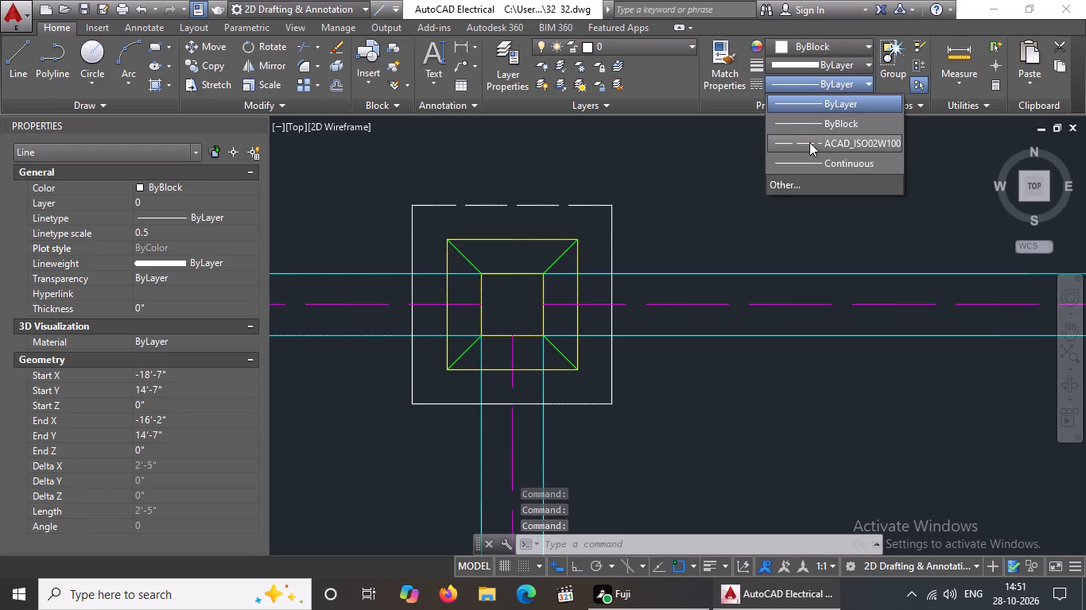
{"action": "key", "text": "Escape"}
Change the right edge of the outer square on the top row's centre footing to ACAD_ISO02W100 linetype at linetype scale 0.5.
{"action": "left_click", "coordinate": [611, 256]}
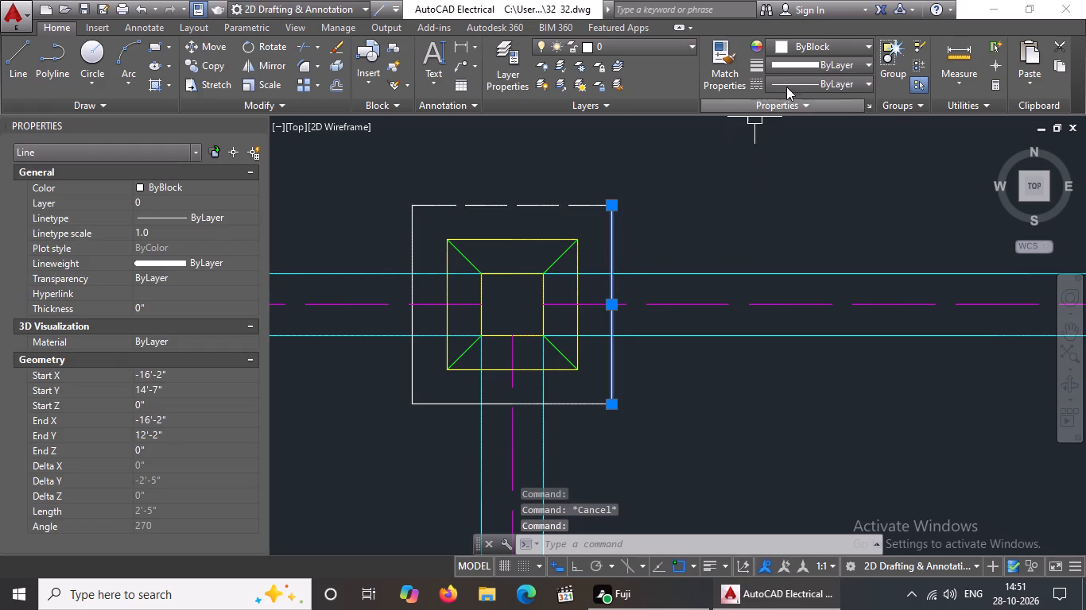
{"action": "left_click", "coordinate": [793, 79]}
{"action": "left_click", "coordinate": [800, 144]}
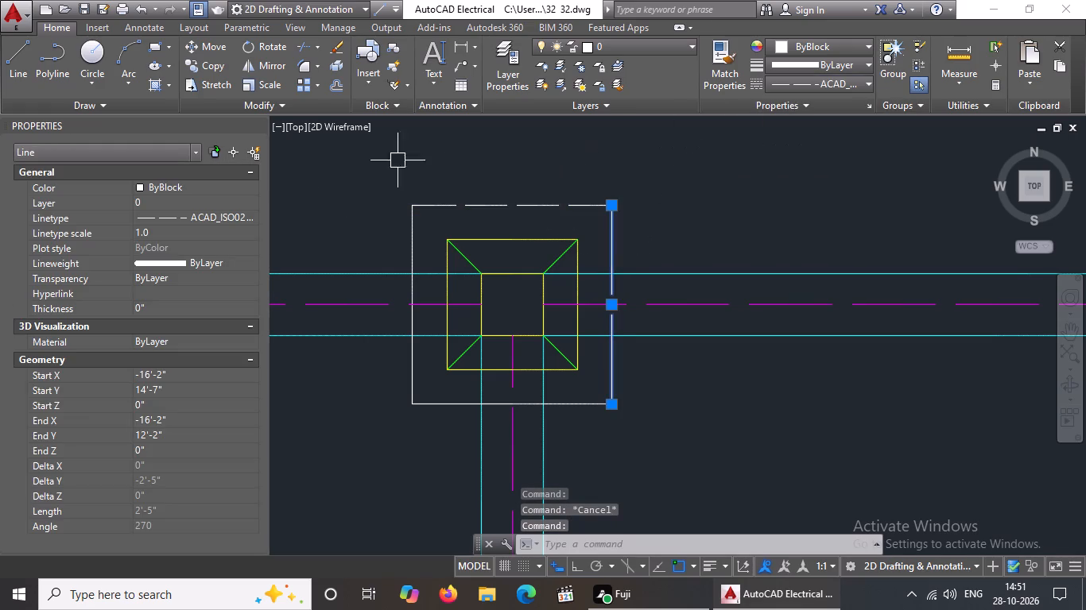
{"action": "left_click", "coordinate": [219, 230]}
{"action": "key", "text": "BackSpace"}
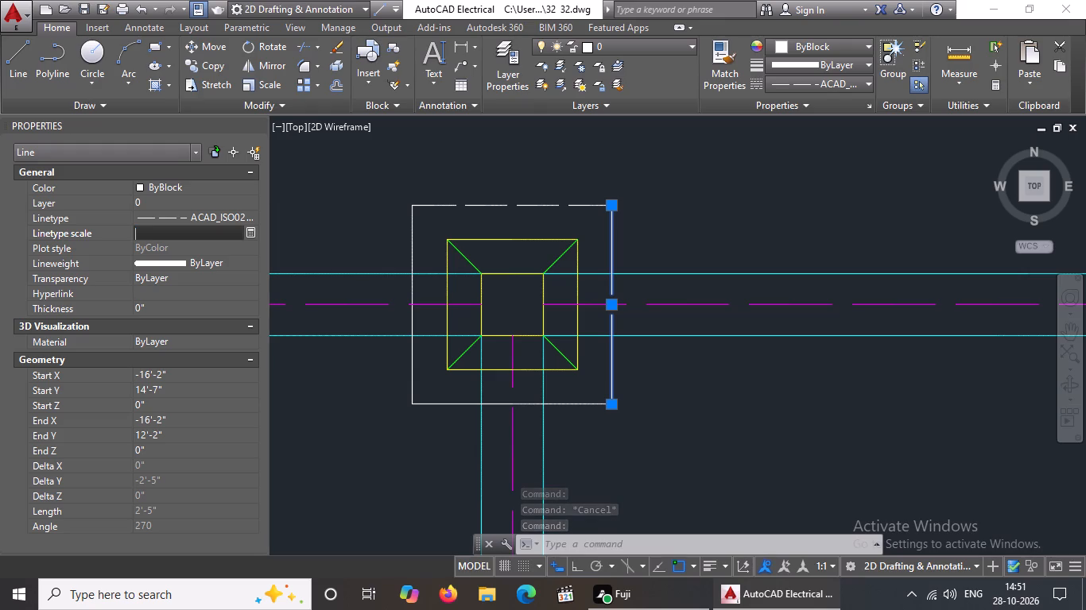
{"action": "key", "text": "BackSpace"}
{"action": "type", "text": "0."}
{"action": "key", "text": "5"}
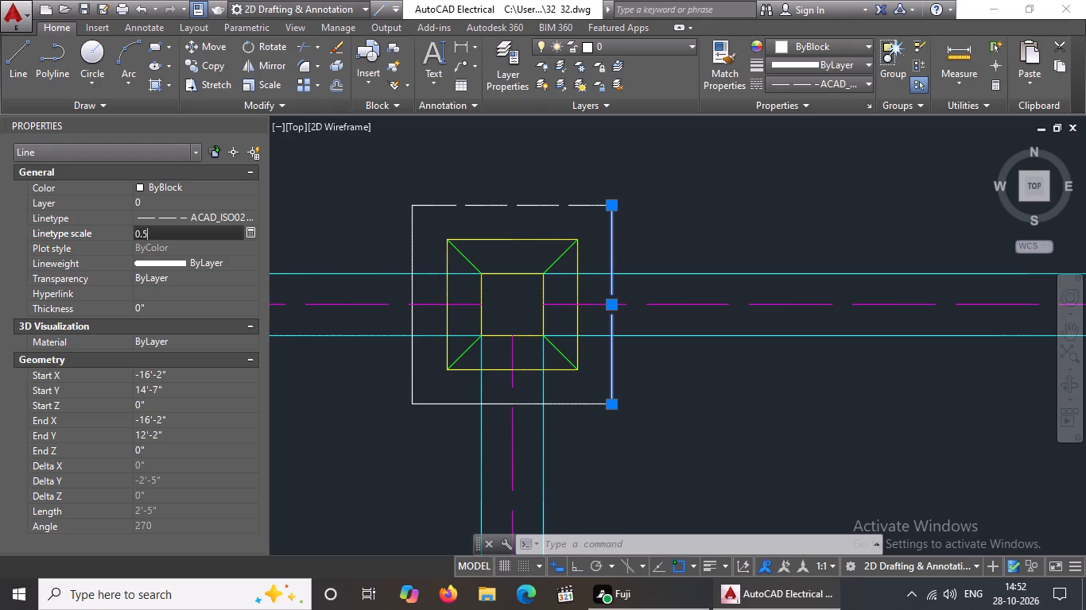
{"action": "key", "text": "Return"}
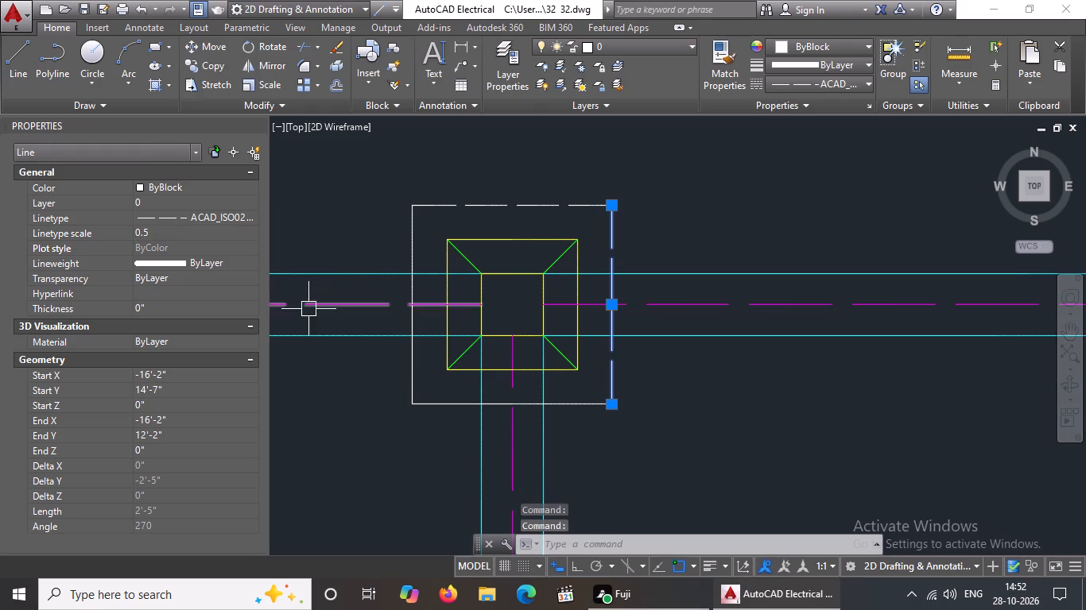
Set the left edge of the outer square on the top row's centre footing to ACAD_ISO02W100 linetype with linetype scale 0.5.
{"action": "left_click", "coordinate": [407, 361]}
{"action": "left_click", "coordinate": [842, 85]}
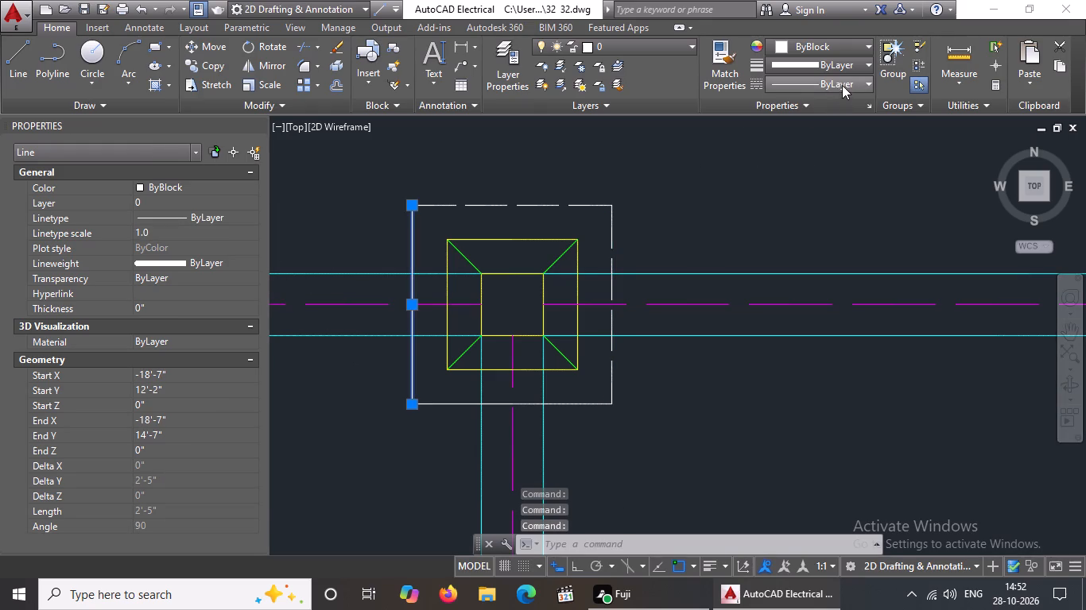
{"action": "left_click", "coordinate": [815, 140]}
{"action": "left_click", "coordinate": [180, 229]}
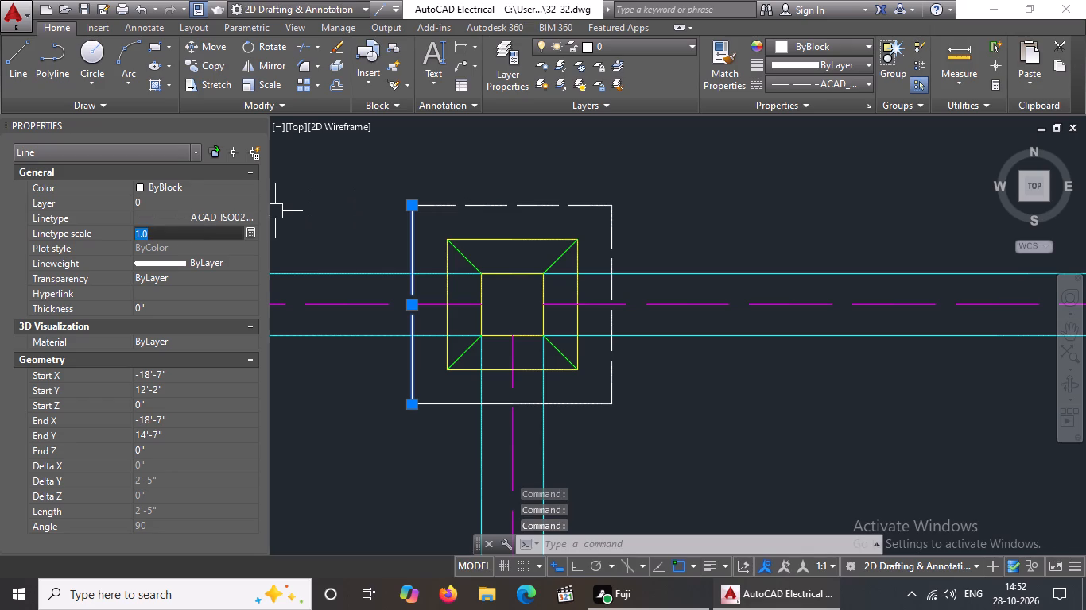
{"action": "key", "text": "BackSpace"}
{"action": "key", "text": "BackSpace"}
{"action": "type", "text": "0.5"}
{"action": "key", "text": "Return"}
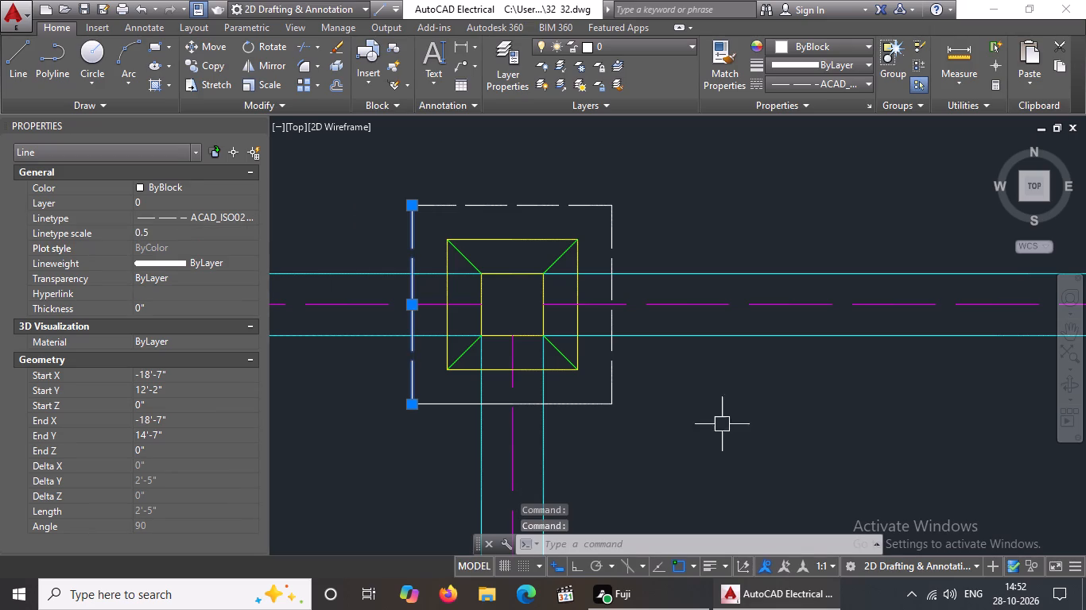
Apply the ACAD_ISO02W100 linetype at linetype scale 0.5 to the bottom edge of the top row's centre footing's outer square.
{"action": "left_click", "coordinate": [603, 402]}
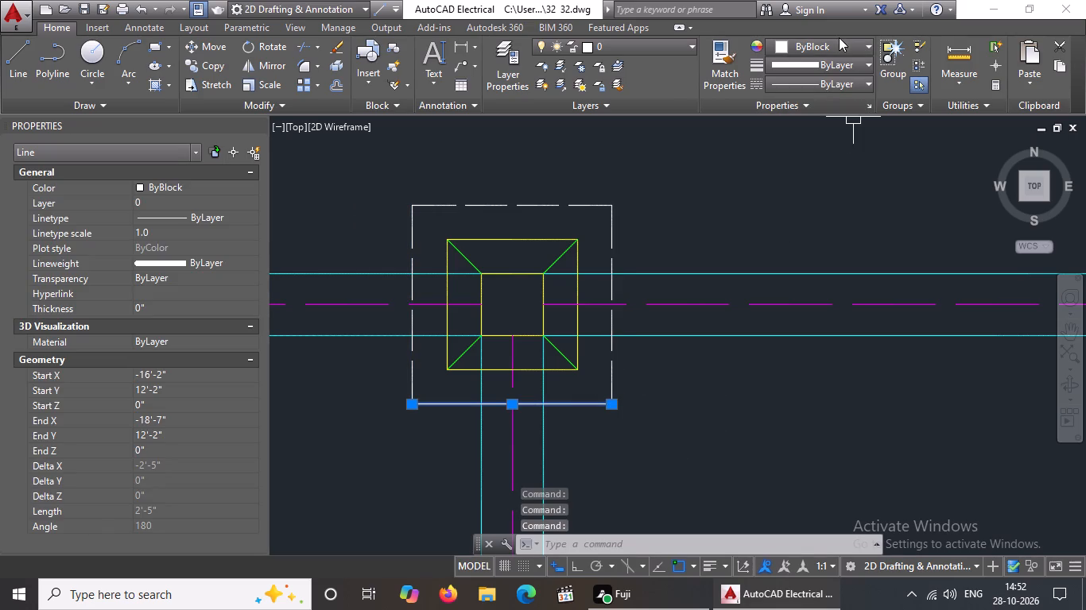
{"action": "left_click", "coordinate": [829, 79]}
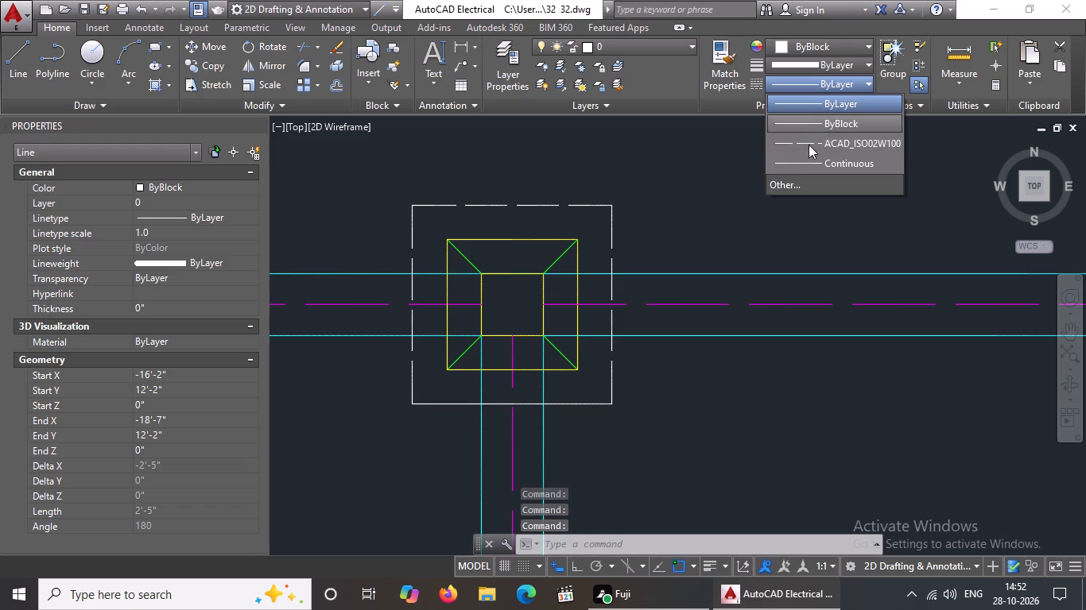
{"action": "left_click", "coordinate": [811, 141]}
{"action": "left_click", "coordinate": [175, 236]}
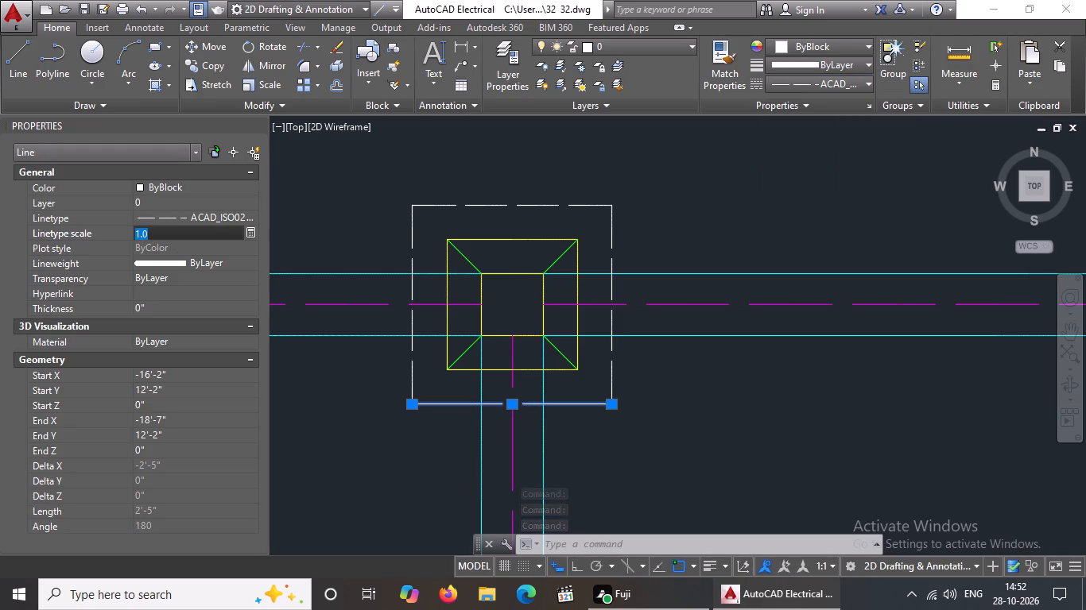
{"action": "key", "text": "BackSpace"}
{"action": "key", "text": "BackSpace"}
{"action": "type", "text": "0.5"}
{"action": "key", "text": "Return"}
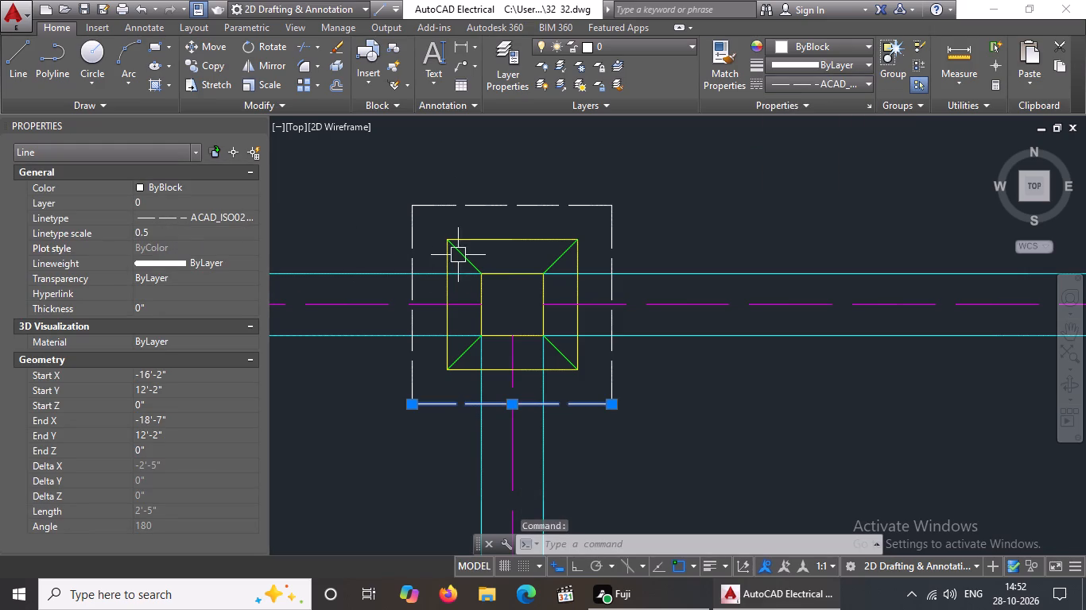
{"action": "scroll", "coordinate": [462, 257], "scroll_direction": "down", "scroll_amount": 3}
{"action": "key", "text": "Escape"}
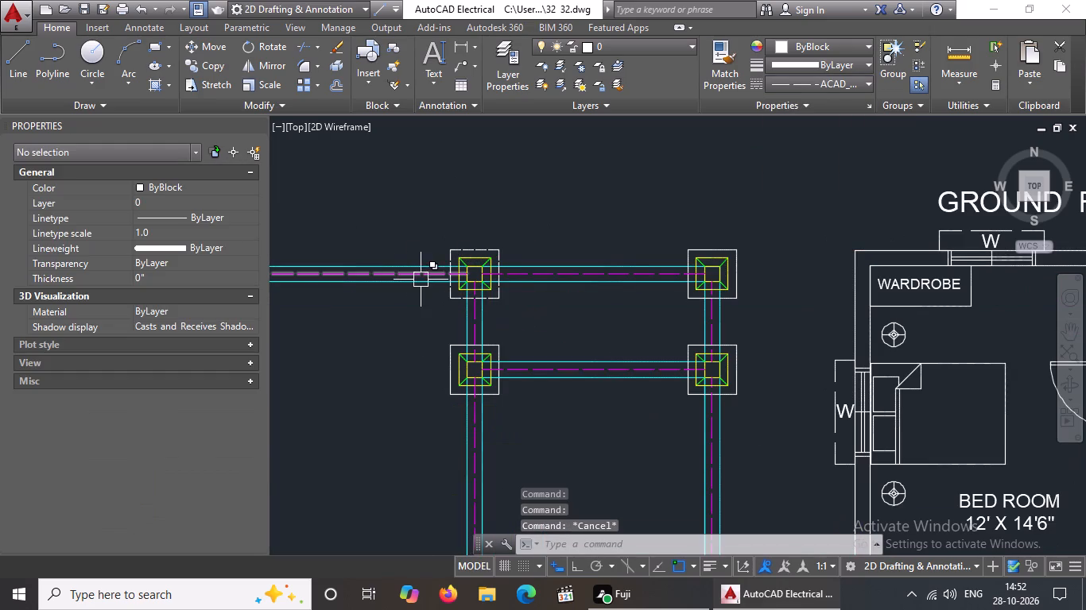
Give the bottom edge of the outer square on the top row's right footing the ACAD_ISO02W100 linetype at linetype scale 0.5.
{"action": "scroll", "coordinate": [425, 280], "scroll_direction": "down", "scroll_amount": 1}
{"action": "scroll", "coordinate": [198, 249], "scroll_direction": "up", "scroll_amount": 3}
{"action": "scroll", "coordinate": [421, 256], "scroll_direction": "down", "scroll_amount": 2}
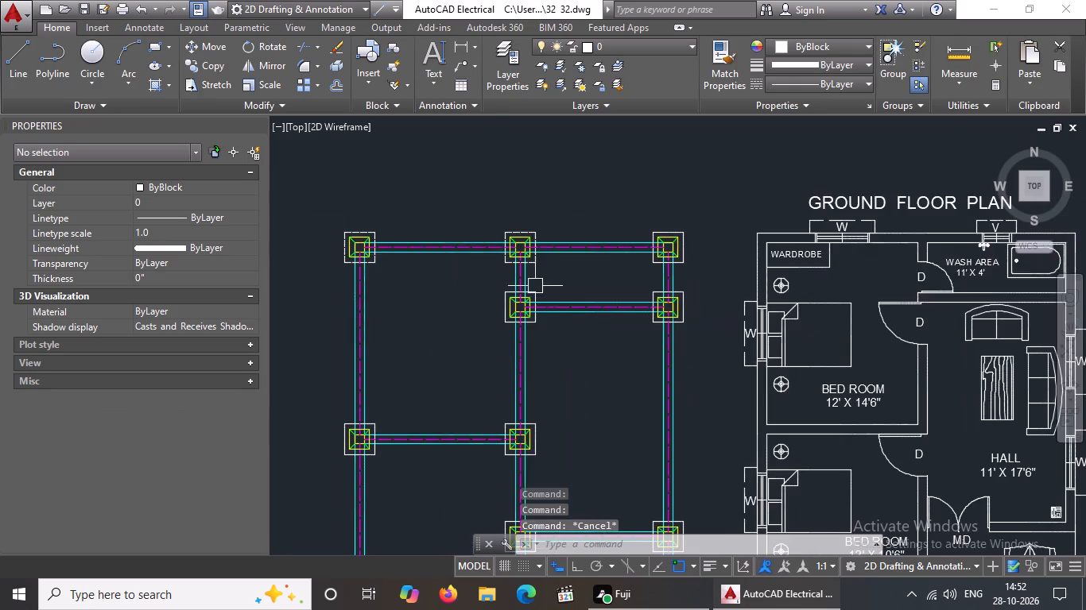
{"action": "scroll", "coordinate": [678, 276], "scroll_direction": "up", "scroll_amount": 4}
{"action": "left_click", "coordinate": [719, 216]}
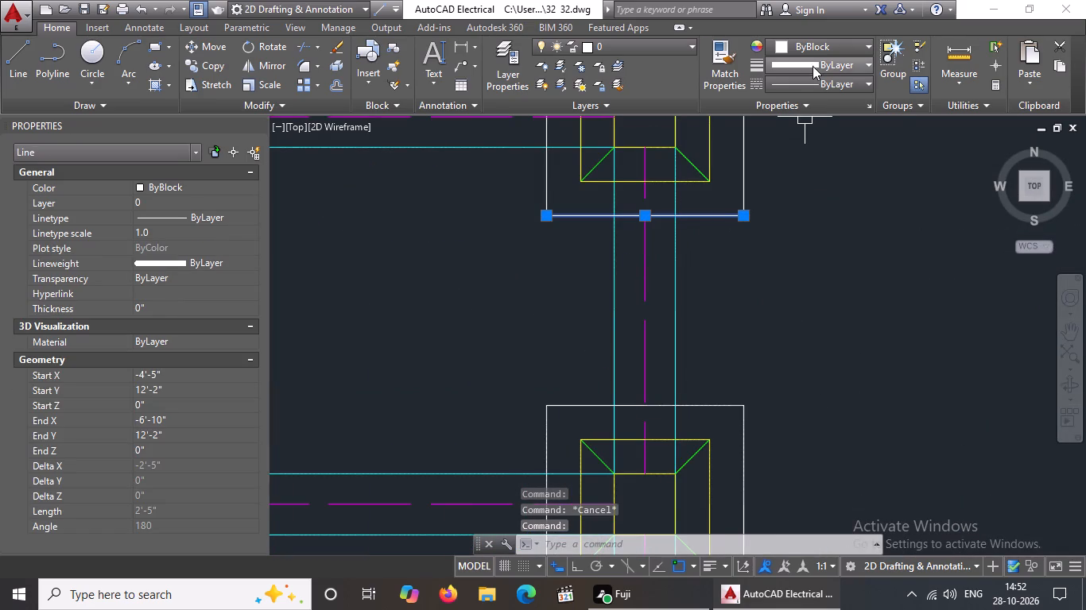
{"action": "left_click", "coordinate": [813, 77]}
{"action": "left_click", "coordinate": [793, 141]}
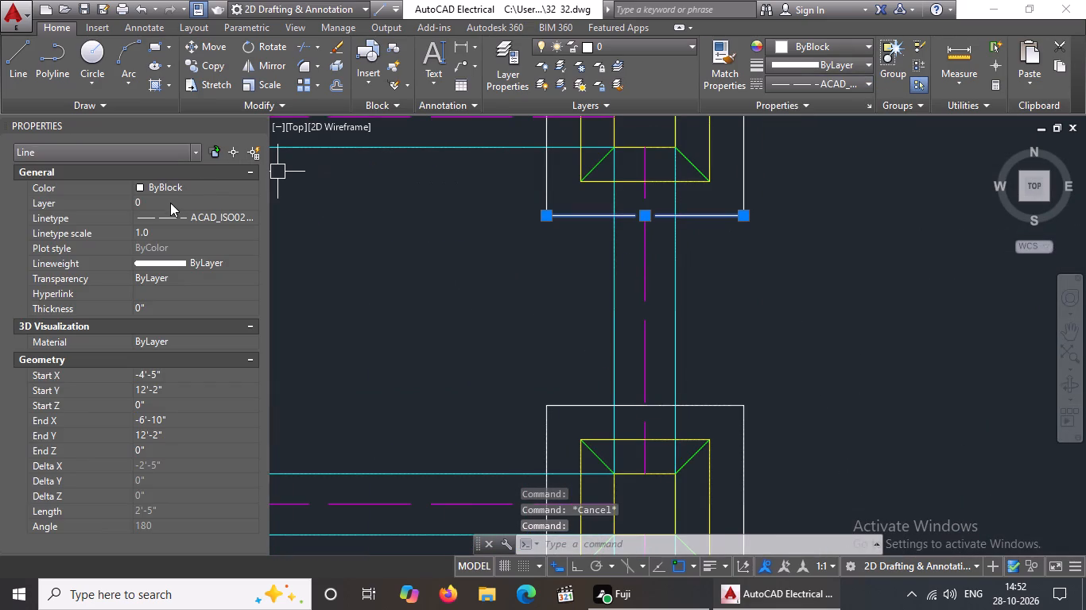
{"action": "left_click", "coordinate": [173, 234]}
{"action": "key", "text": "BackSpace"}
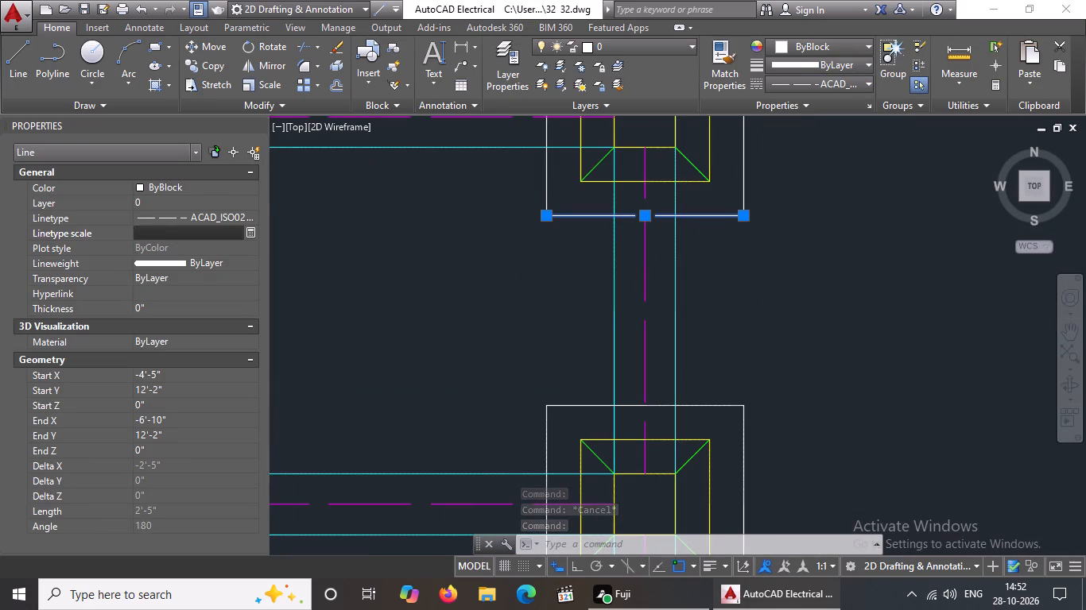
{"action": "key", "text": "BackSpace"}
{"action": "type", "text": "0,"}
{"action": "key", "text": "BackSpace"}
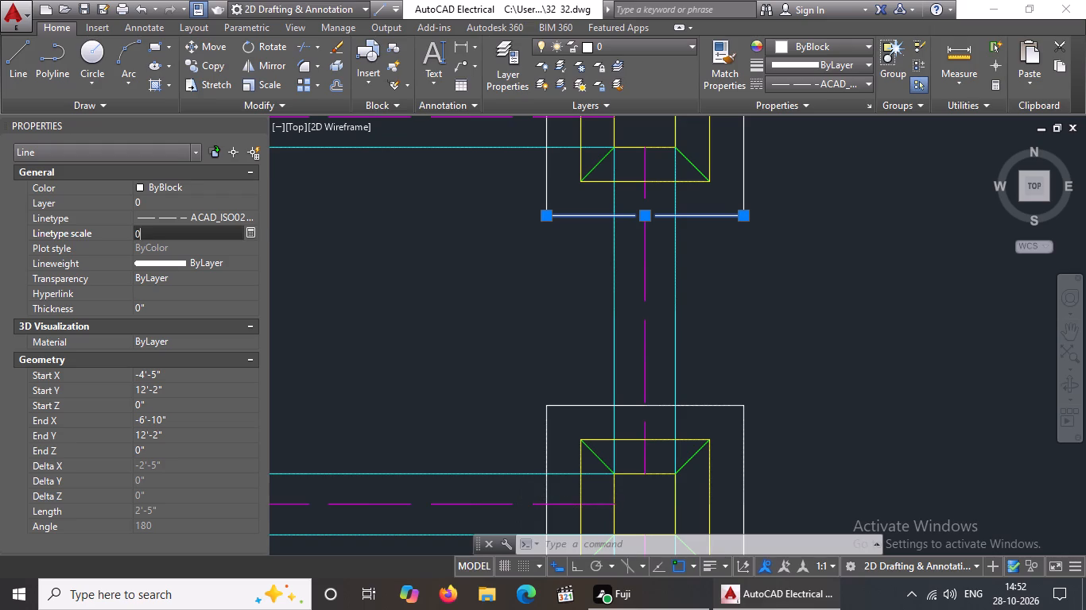
{"action": "key", "text": "BackSpace"}
{"action": "type", "text": "0.5"}
{"action": "key", "text": "Return"}
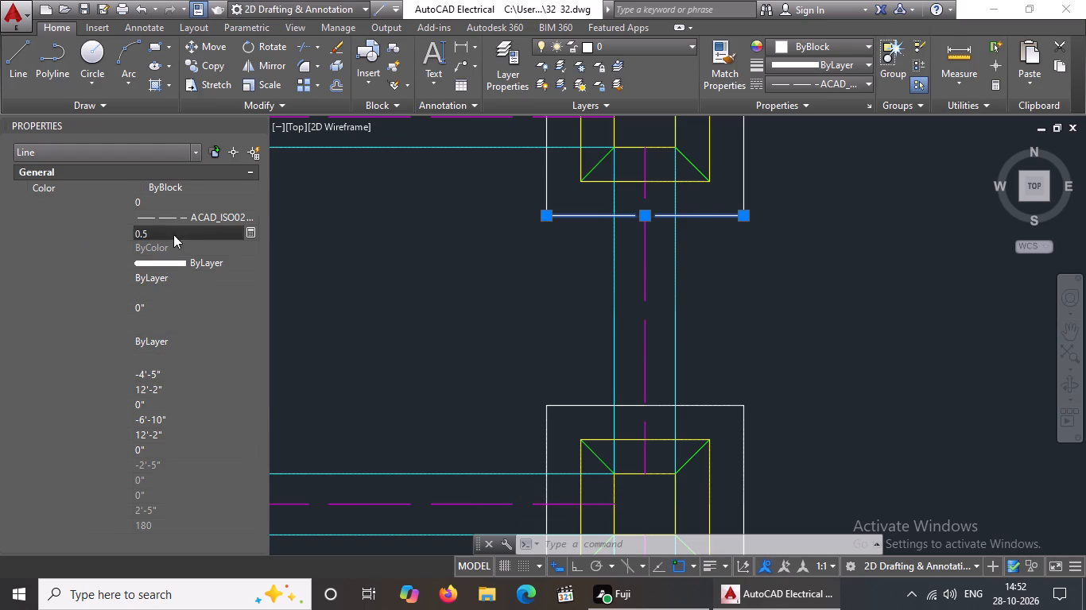
Change the top edge of the top row's right footing's outer square to ACAD_ISO02W100 linetype with linetype scale 0.5.
{"action": "scroll", "coordinate": [463, 243], "scroll_direction": "down", "scroll_amount": 2}
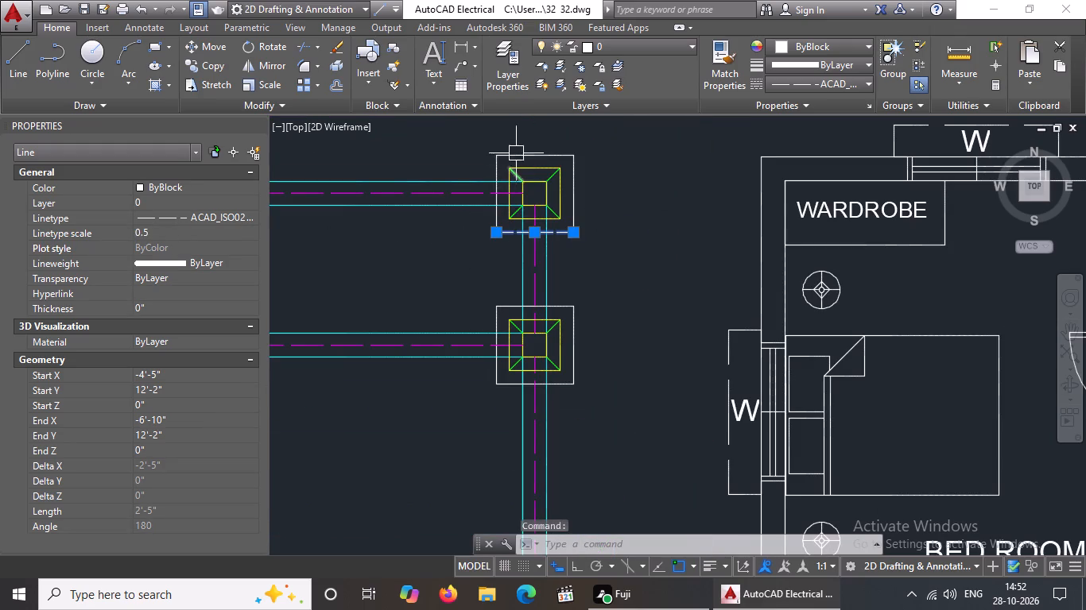
{"action": "left_click", "coordinate": [515, 155]}
{"action": "left_click", "coordinate": [837, 78]}
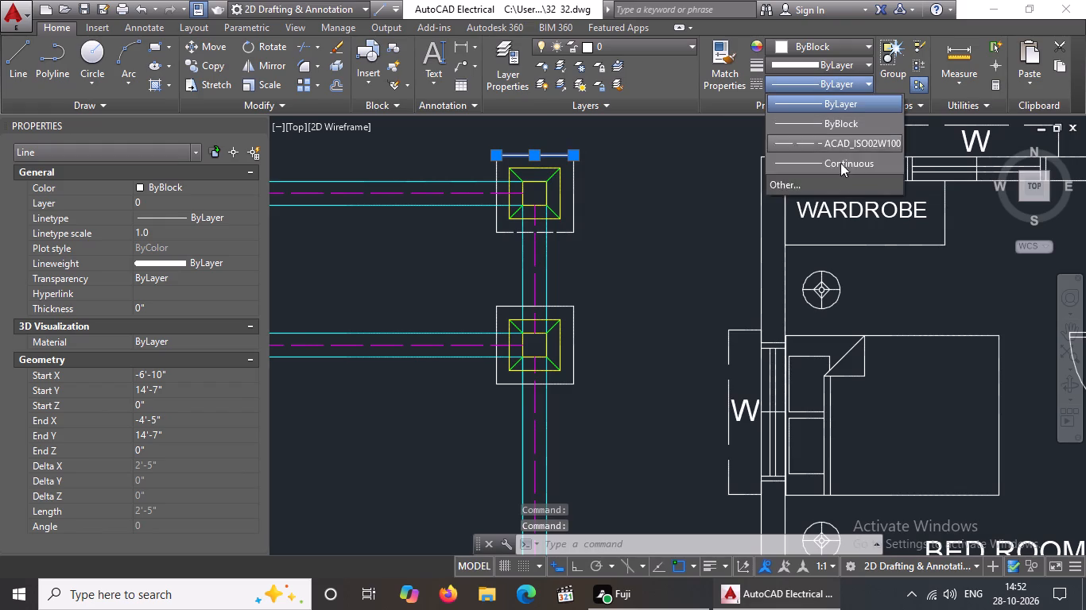
{"action": "left_click", "coordinate": [835, 145]}
{"action": "left_click", "coordinate": [180, 233]}
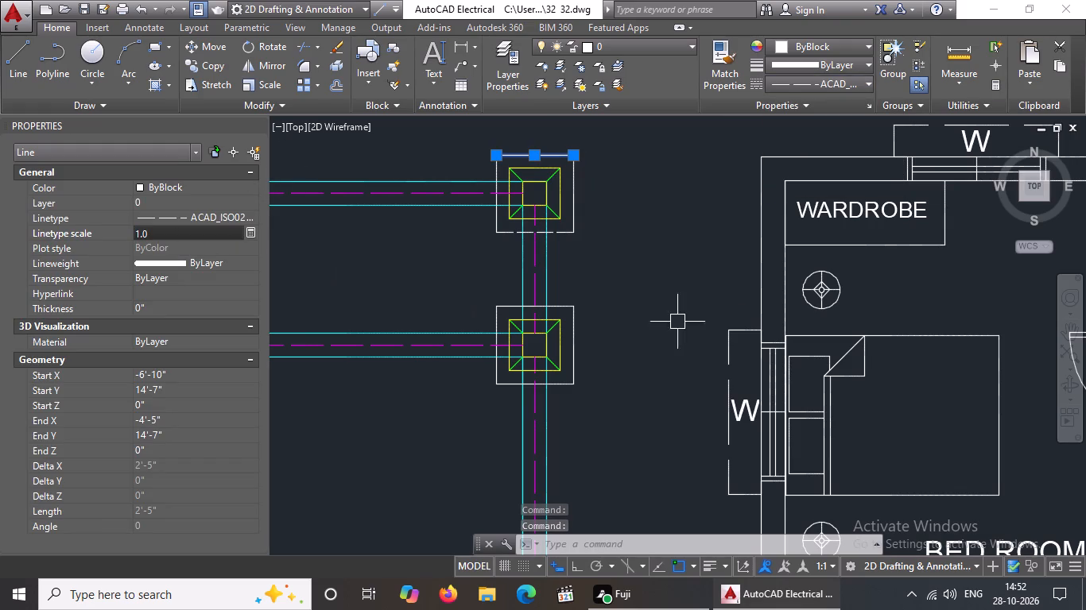
{"action": "key", "text": "BackSpace"}
{"action": "key", "text": "BackSpace"}
{"action": "type", "text": "0.5"}
{"action": "key", "text": "Return"}
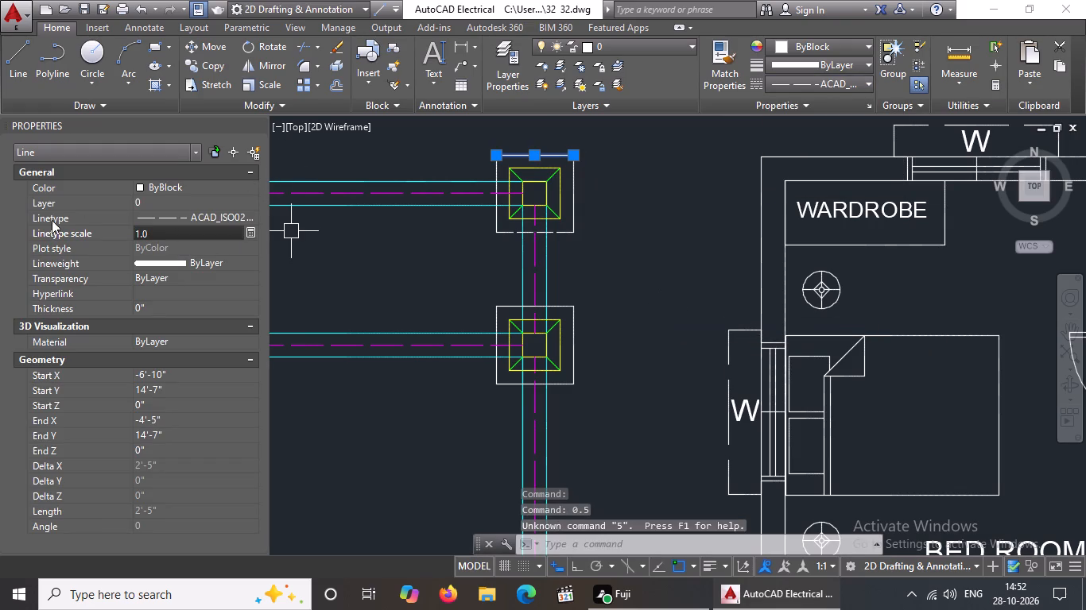
{"action": "left_click", "coordinate": [161, 234]}
{"action": "key", "text": "BackSpace"}
{"action": "key", "text": "BackSpace"}
{"action": "key", "text": "BackSpace"}
{"action": "key", "text": "BackSpace"}
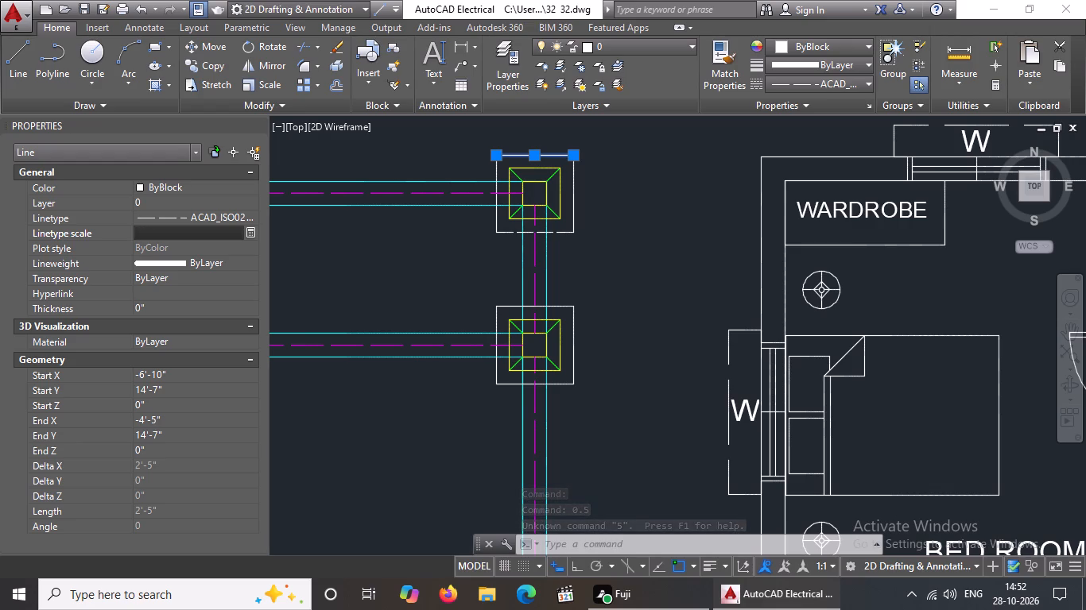
{"action": "type", "text": "0.5"}
{"action": "key", "text": "Return"}
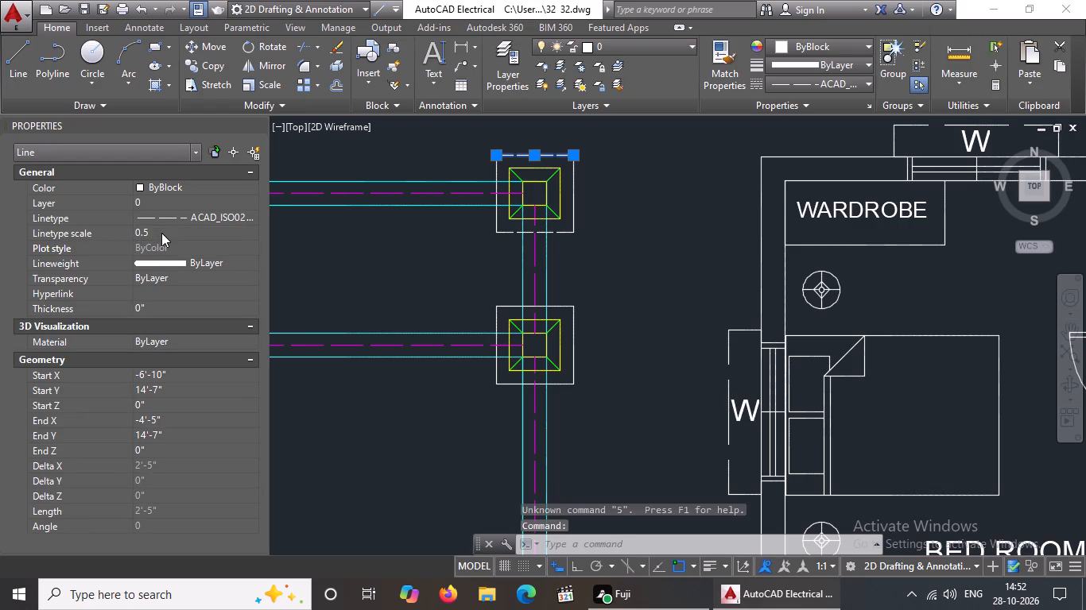
Apply the ACAD_ISO02W100 linetype and linetype scale 0.5 to the right edge of the top row's right footing's outer square.
{"action": "left_click", "coordinate": [571, 205]}
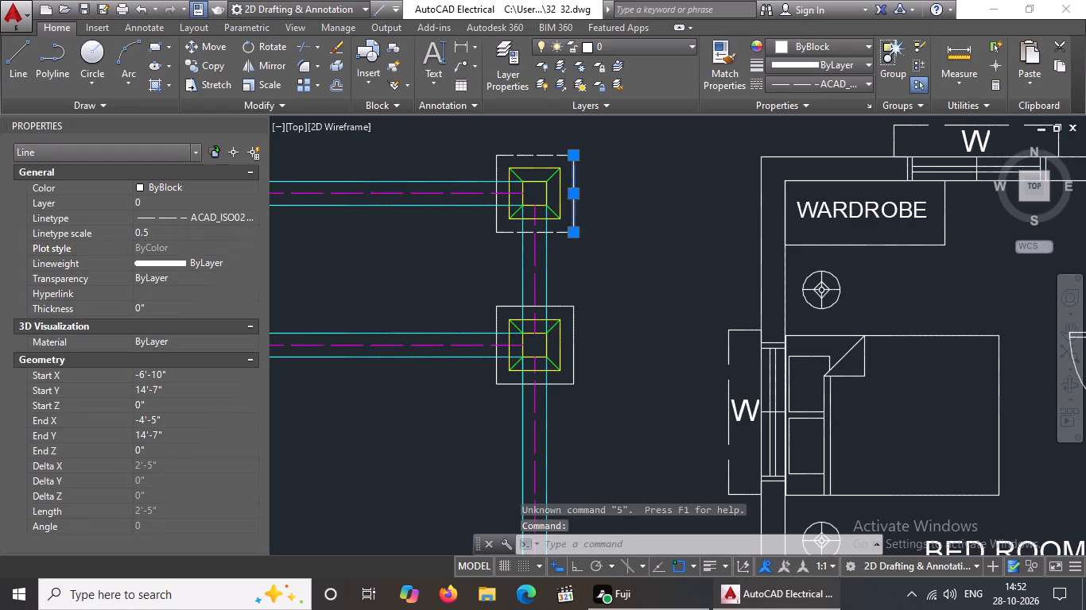
{"action": "left_click", "coordinate": [805, 75]}
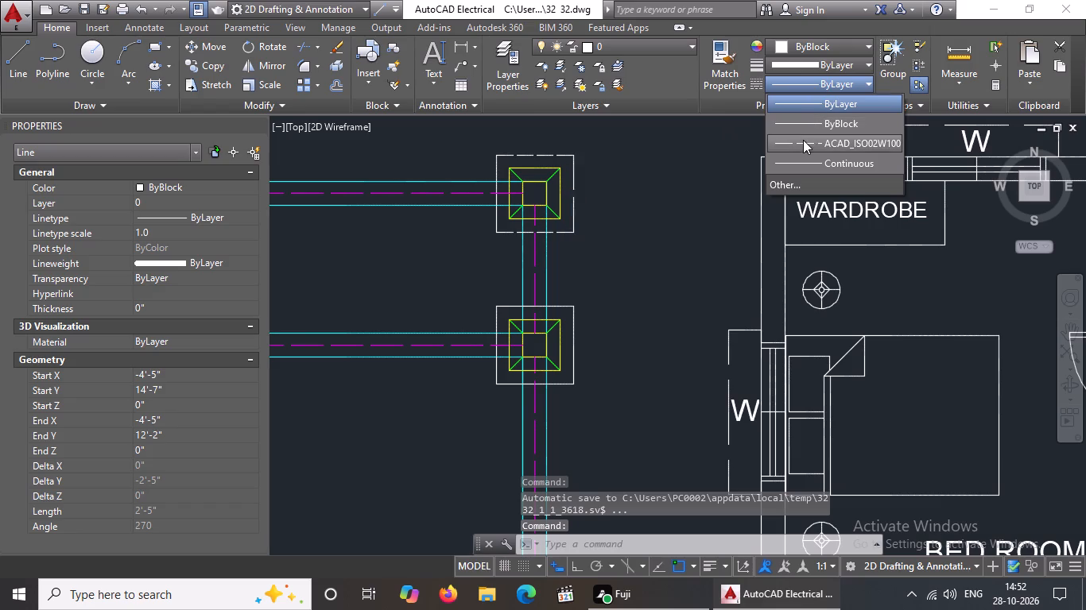
{"action": "left_click", "coordinate": [803, 140]}
{"action": "left_click", "coordinate": [180, 230]}
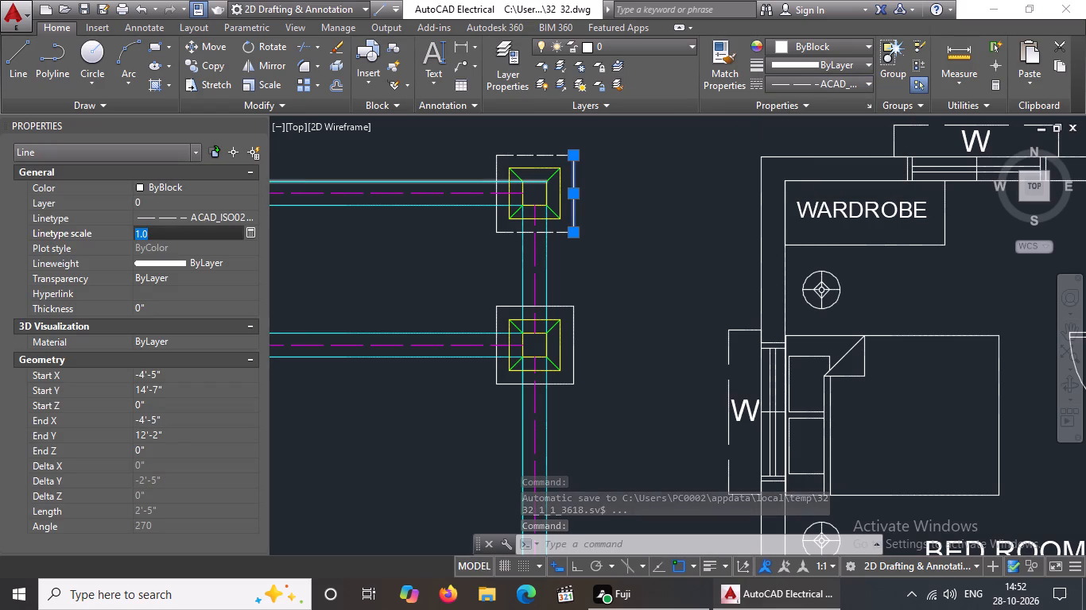
{"action": "key", "text": "BackSpace"}
{"action": "key", "text": "BackSpace"}
{"action": "key", "text": "BackSpace"}
{"action": "type", "text": "0.5"}
{"action": "key", "text": "Return"}
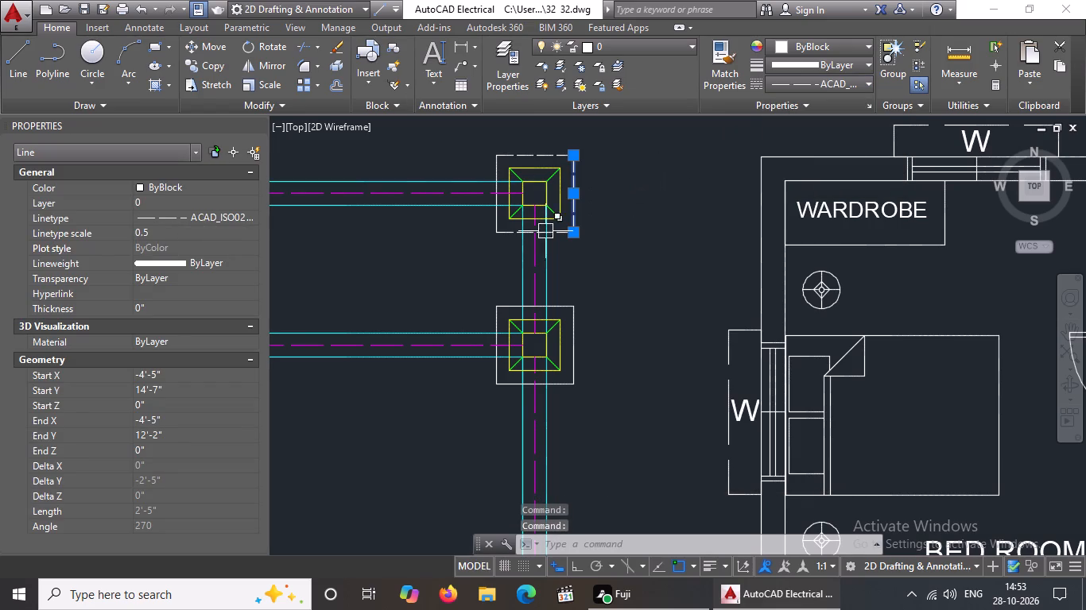
Set the left edge of the outer square on the top row's right footing to ACAD_ISO02W100 linetype at linetype scale 0.5.
{"action": "left_click", "coordinate": [494, 227]}
{"action": "left_click", "coordinate": [796, 84]}
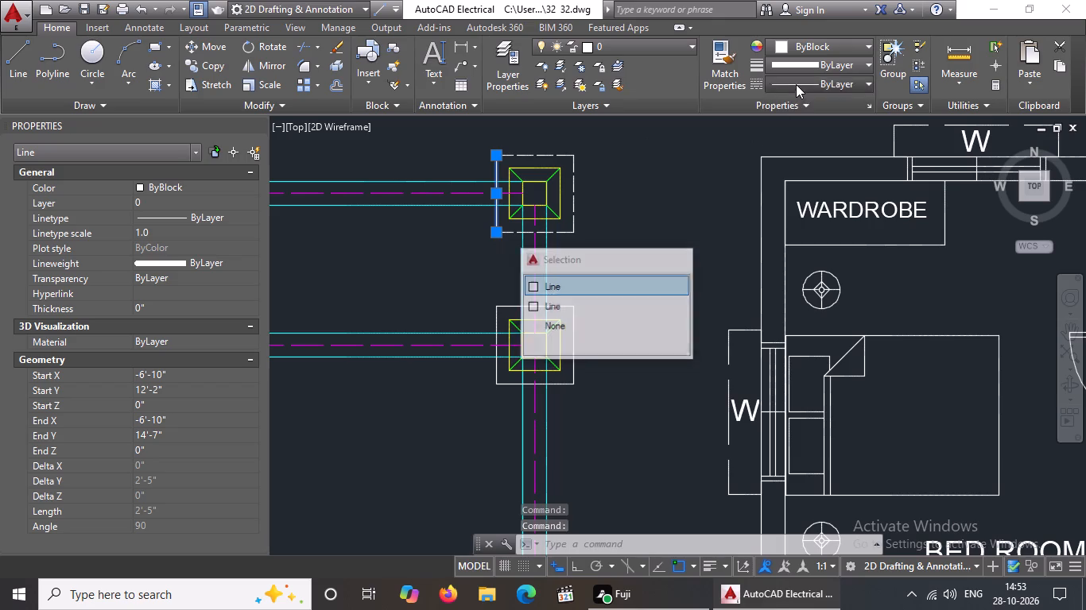
{"action": "left_click", "coordinate": [792, 144]}
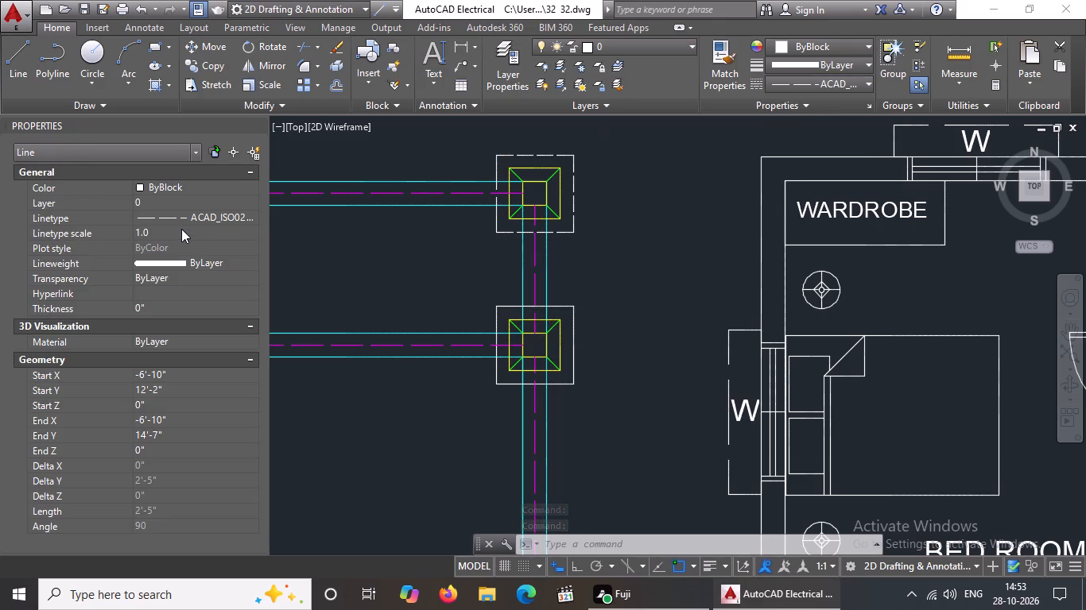
{"action": "left_click", "coordinate": [181, 229]}
{"action": "key", "text": "BackSpace"}
{"action": "key", "text": "BackSpace"}
{"action": "type", "text": "0.5"}
{"action": "key", "text": "Return"}
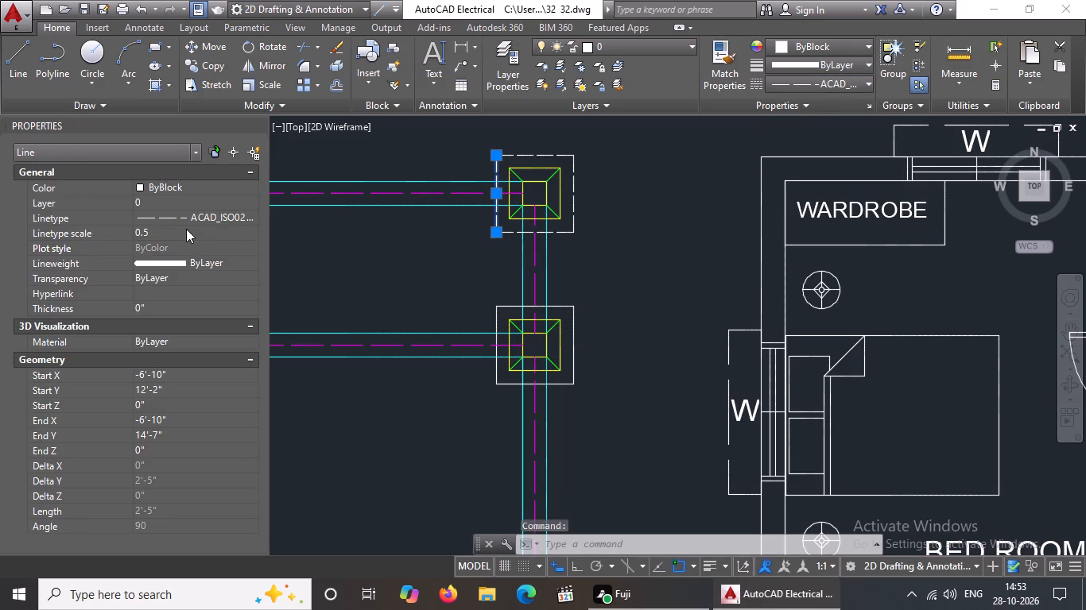
{"action": "scroll", "coordinate": [363, 252], "scroll_direction": "down", "scroll_amount": 2}
{"action": "scroll", "coordinate": [287, 249], "scroll_direction": "up", "scroll_amount": 2}
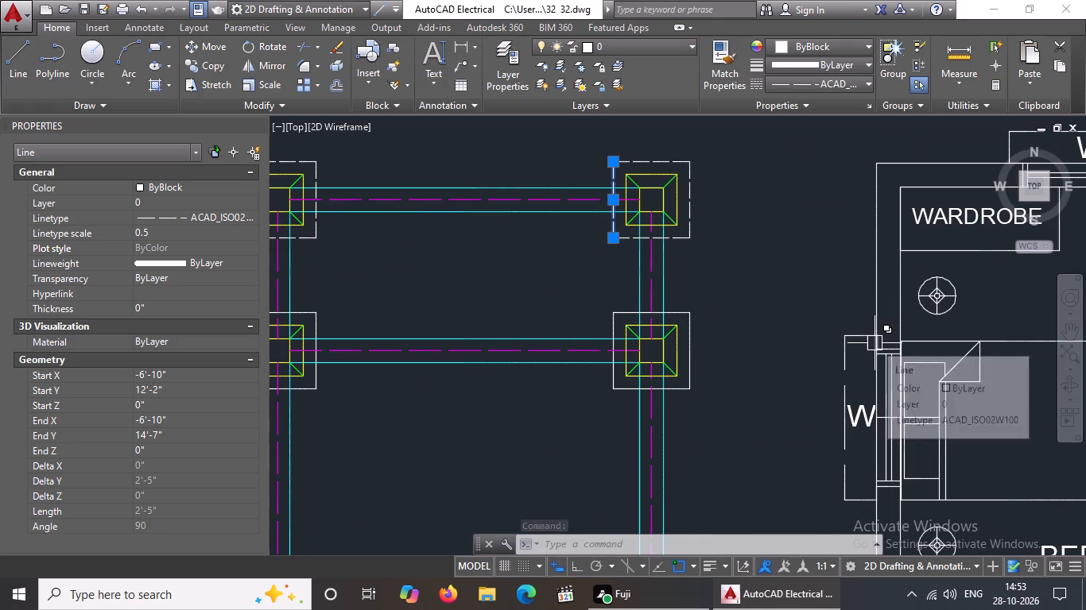
{"action": "key", "text": "Escape"}
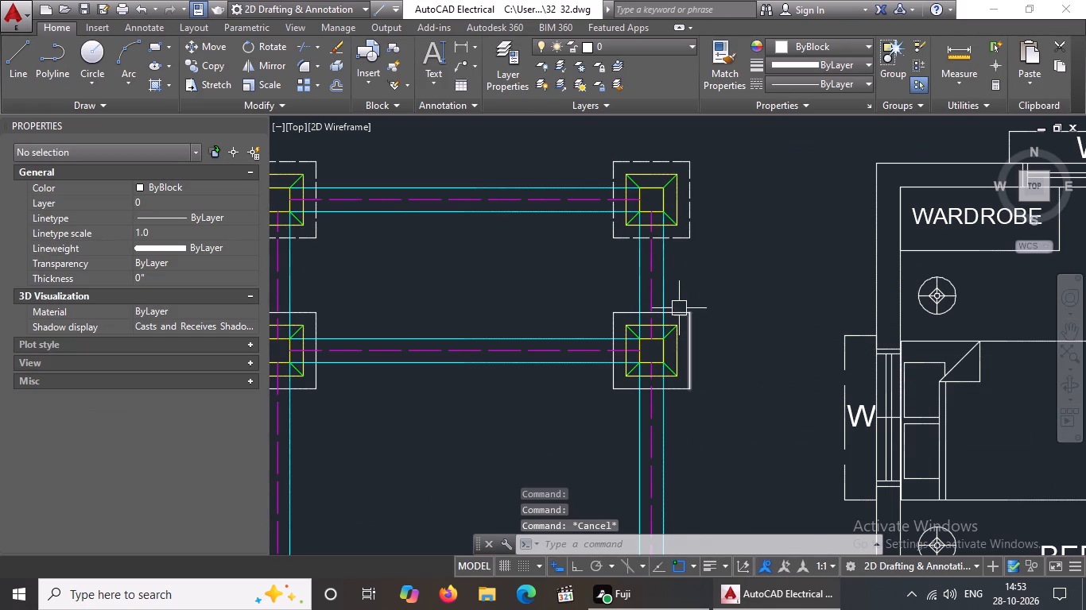
Give the top edge of the outer square on the second row's right footing the ACAD_ISO02W100 linetype at scale 0.5.
{"action": "left_click", "coordinate": [680, 308]}
{"action": "left_click", "coordinate": [799, 84]}
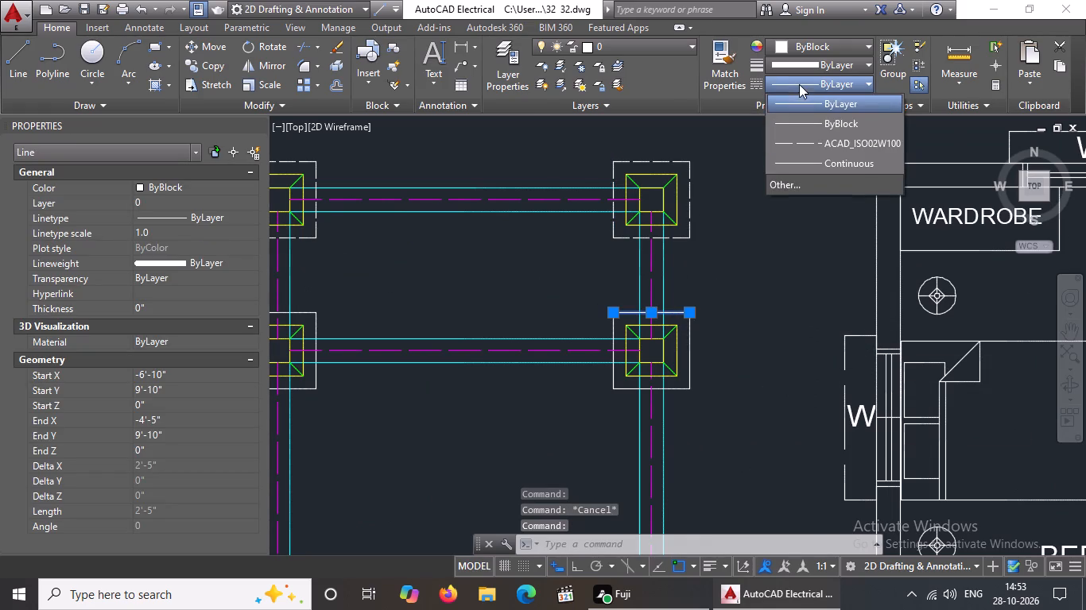
{"action": "left_click", "coordinate": [838, 138]}
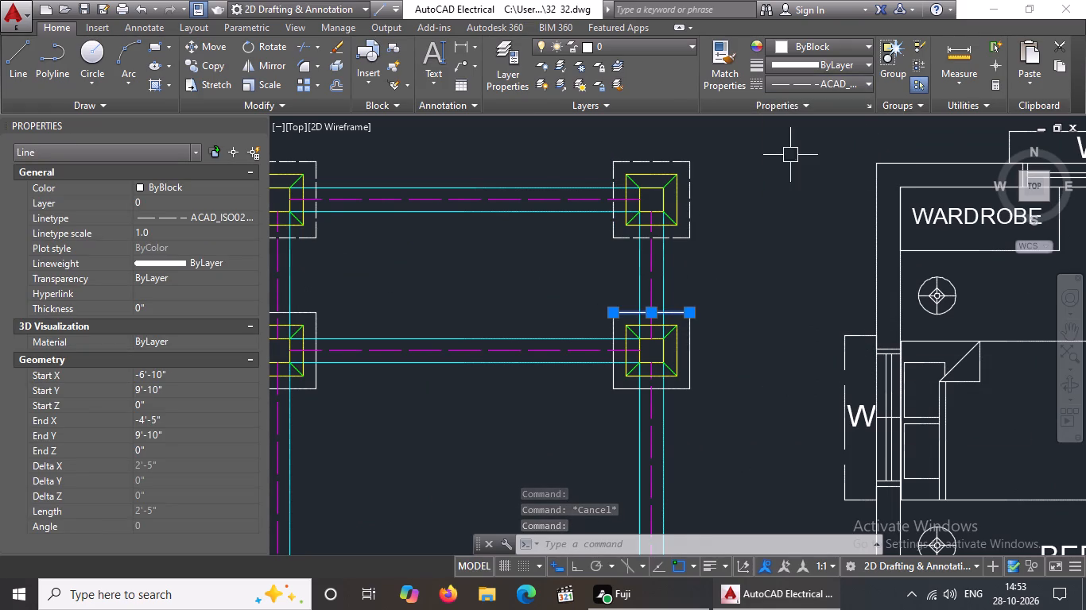
{"action": "left_click", "coordinate": [195, 226]}
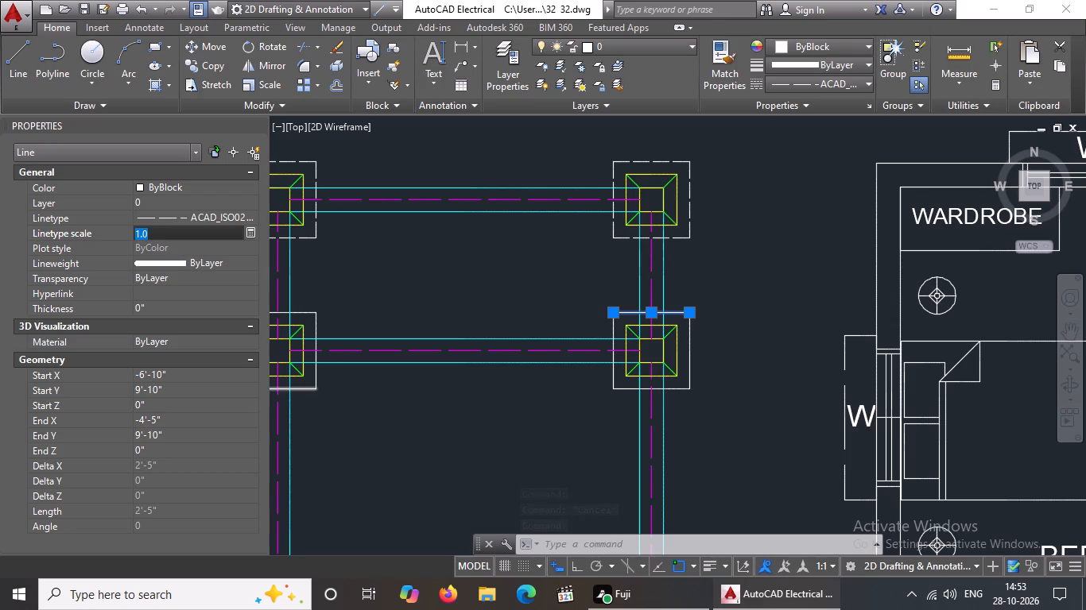
{"action": "key", "text": "BackSpace"}
{"action": "key", "text": "BackSpace"}
{"action": "type", "text": "0.5"}
{"action": "key", "text": "Return"}
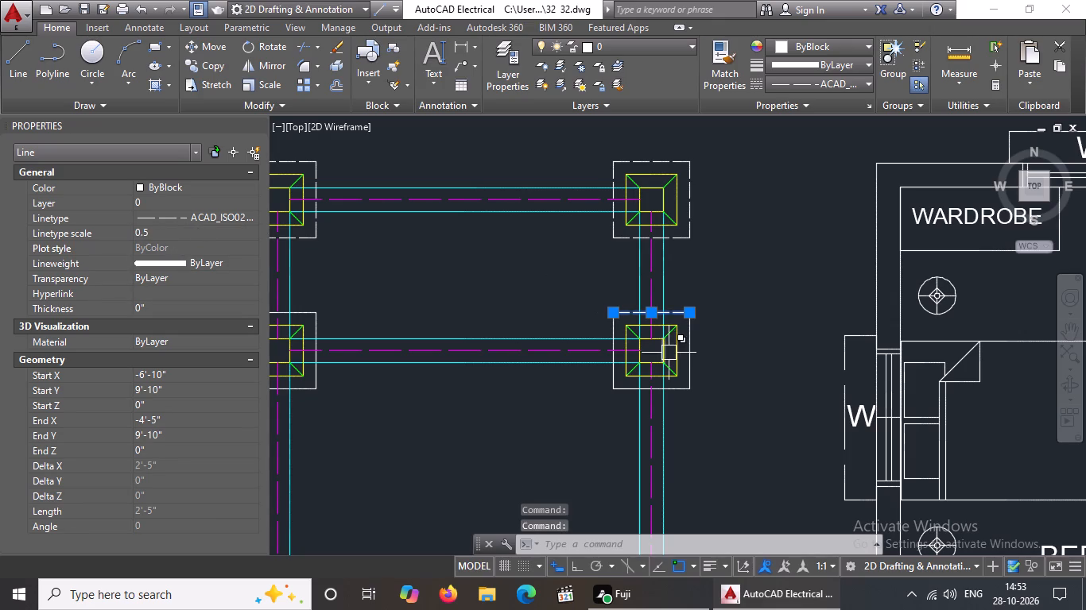
Change the right edge of the second row's right footing's outer square to ACAD_ISO02W100 linetype with linetype scale 0.5.
{"action": "left_click", "coordinate": [686, 348]}
{"action": "double_click", "coordinate": [822, 81]}
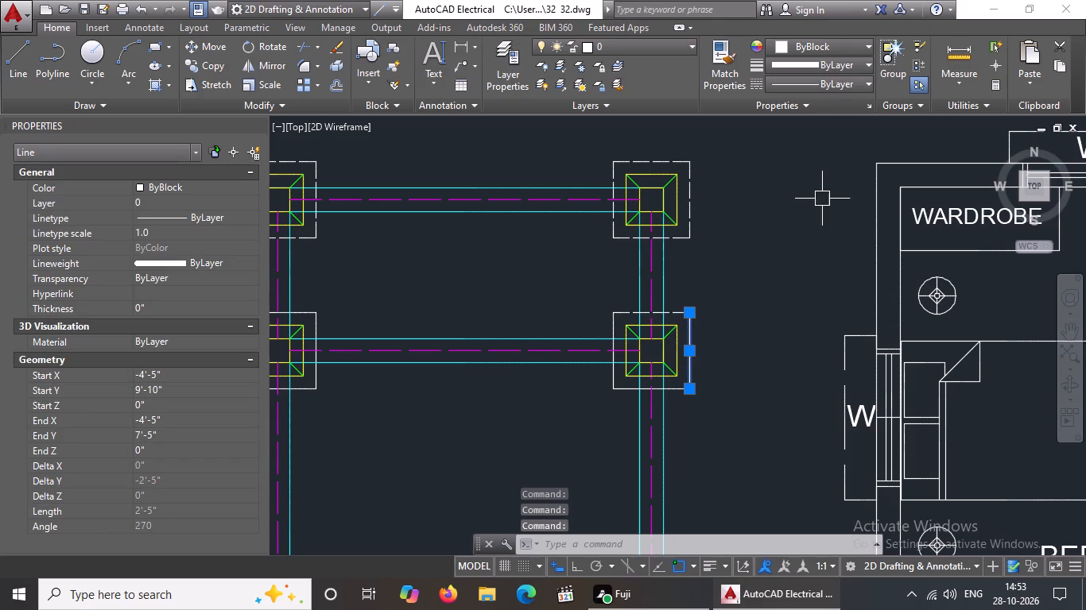
{"action": "left_click", "coordinate": [830, 84]}
{"action": "left_click", "coordinate": [799, 149]}
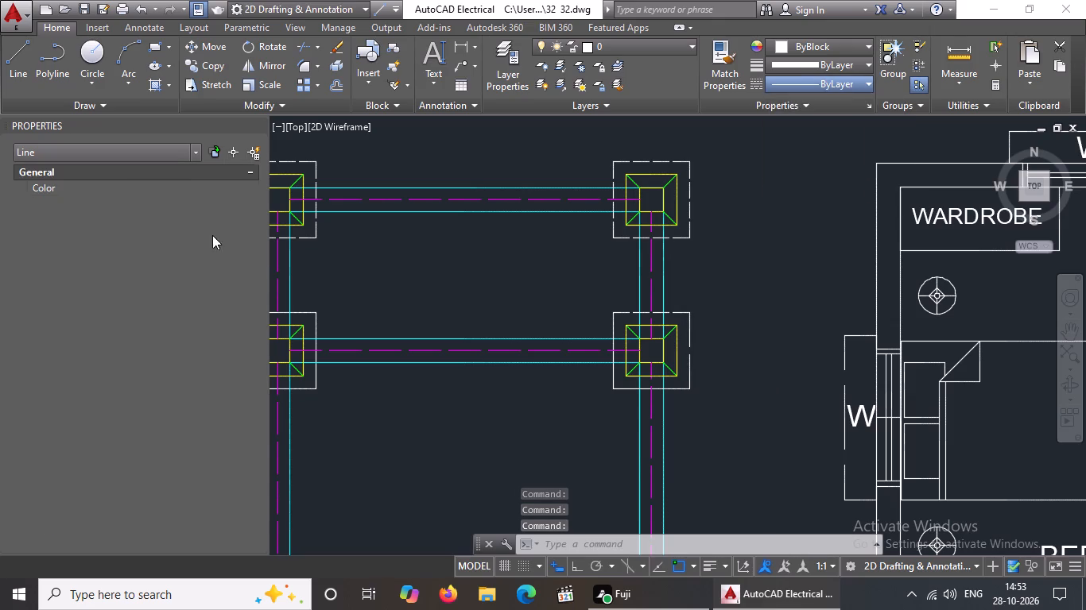
{"action": "left_click", "coordinate": [175, 232]}
{"action": "key", "text": "BackSpace"}
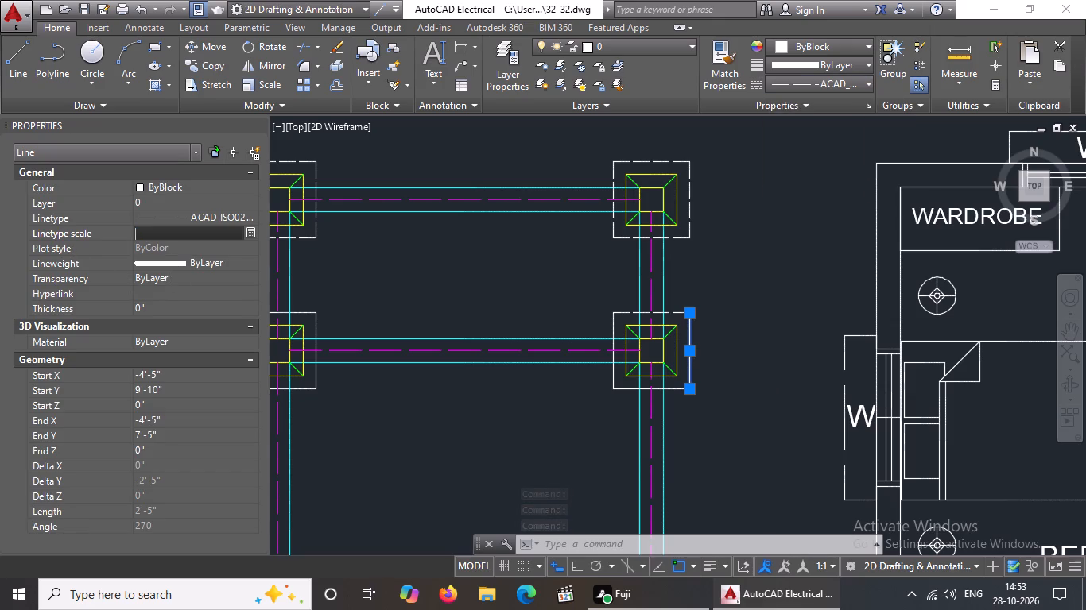
{"action": "key", "text": "BackSpace"}
{"action": "type", "text": "0.5"}
{"action": "key", "text": "Return"}
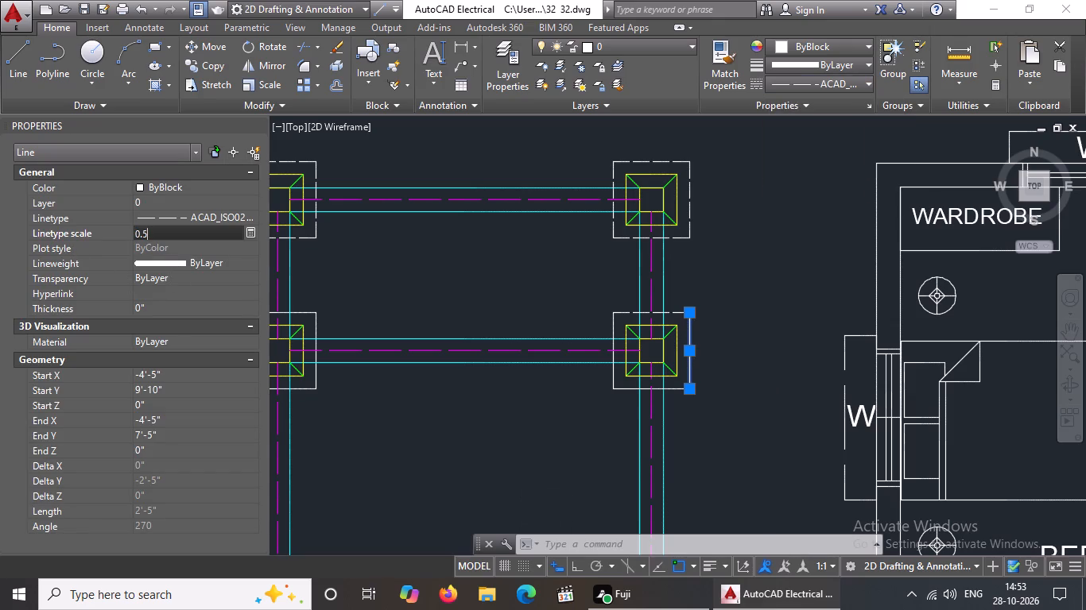
Set the left edge of the outer square on the second row's right footing to ACAD_ISO02W100 linetype at linetype scale 0.5.
{"action": "left_click", "coordinate": [615, 318]}
{"action": "left_click", "coordinate": [855, 78]}
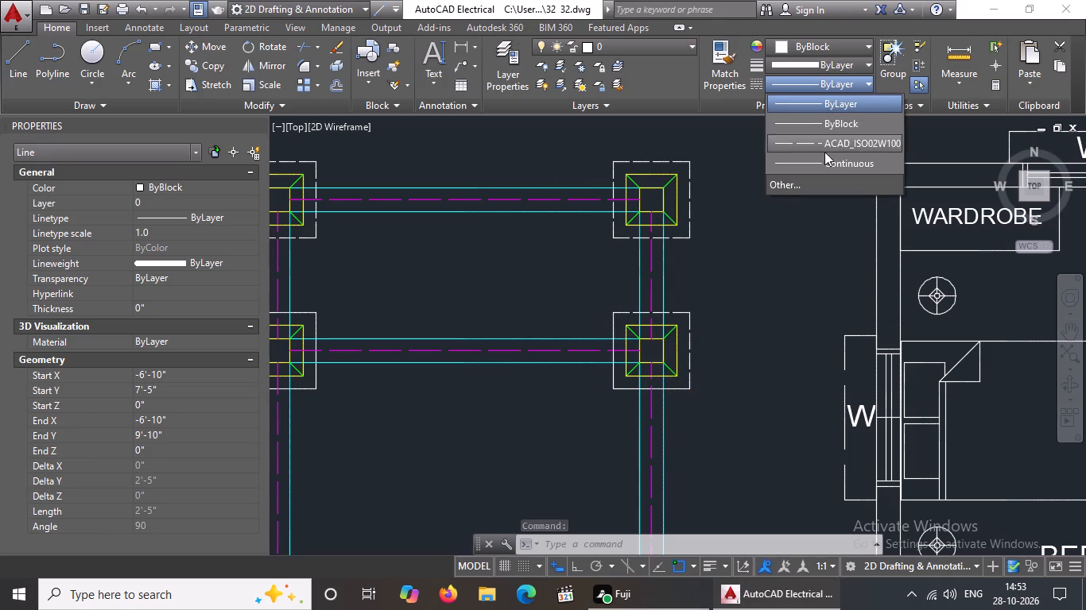
{"action": "left_click", "coordinate": [824, 142]}
{"action": "left_click", "coordinate": [196, 237]}
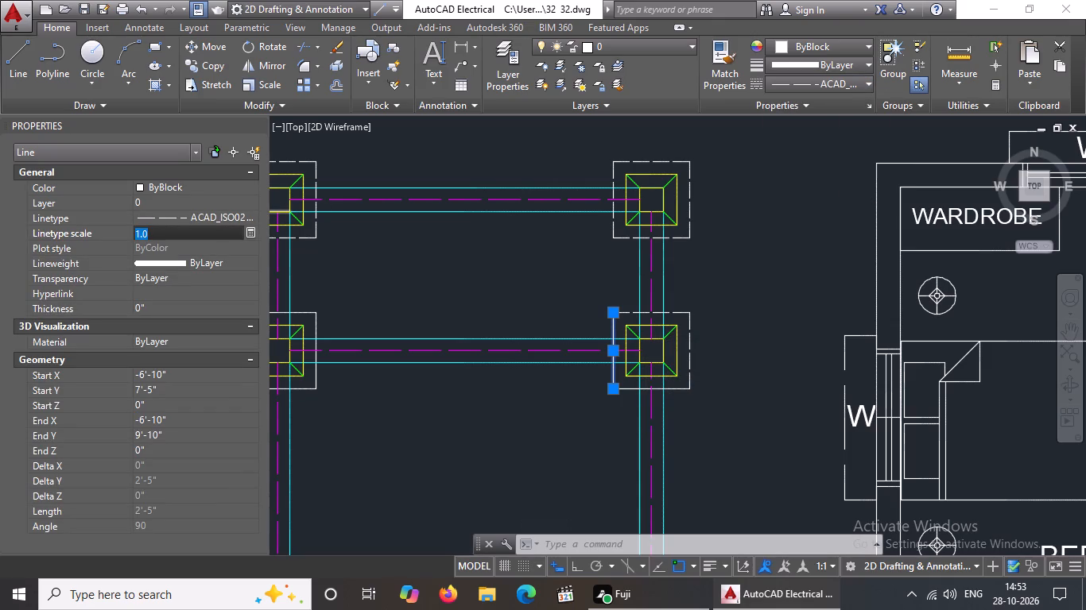
{"action": "key", "text": "BackSpace"}
{"action": "key", "text": "BackSpace"}
{"action": "type", "text": "0.5"}
{"action": "key", "text": "Return"}
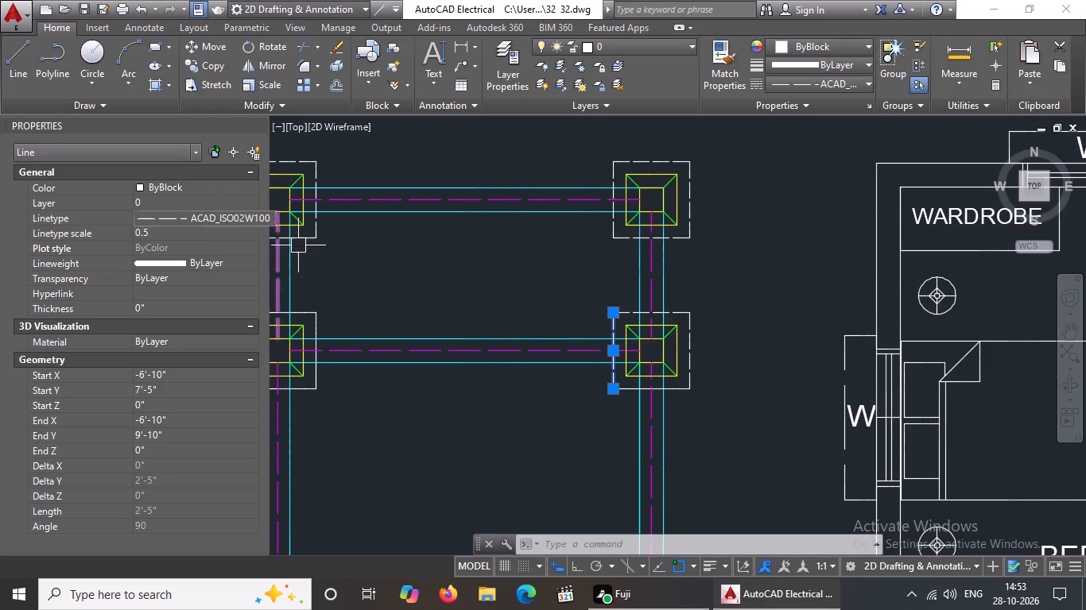
Set the bottom edge of the outer square on the second row's right footing to ACAD_ISO02W100 linetype at linetype scale 0.5.
{"action": "left_click", "coordinate": [680, 392]}
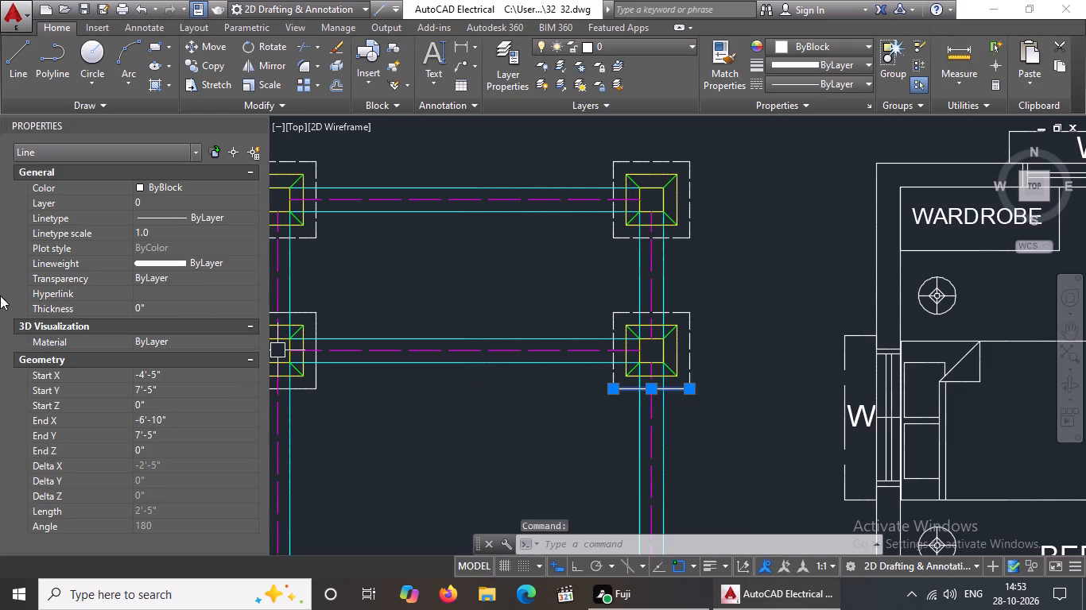
{"action": "left_click", "coordinate": [808, 83]}
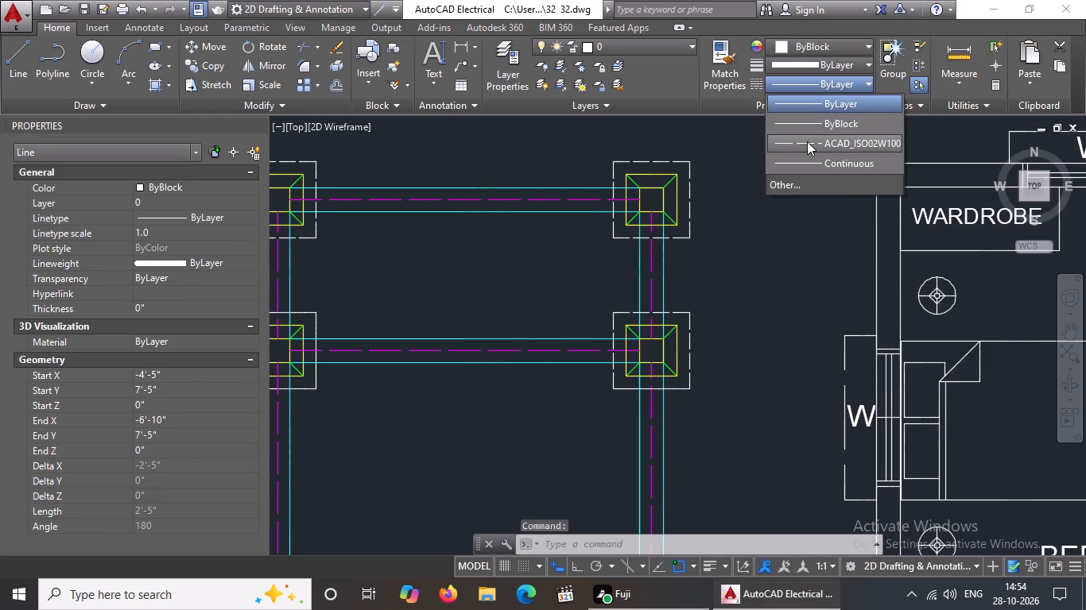
{"action": "left_click", "coordinate": [807, 141]}
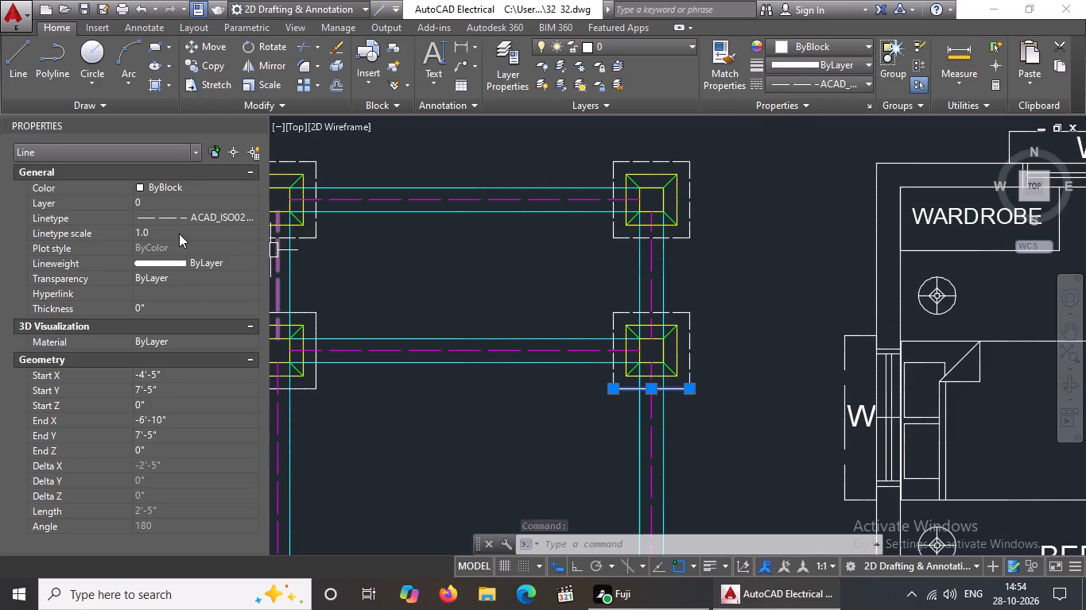
{"action": "left_click", "coordinate": [178, 236]}
{"action": "key", "text": "BackSpace"}
{"action": "key", "text": "BackSpace"}
{"action": "type", "text": "0.5"}
{"action": "key", "text": "Return"}
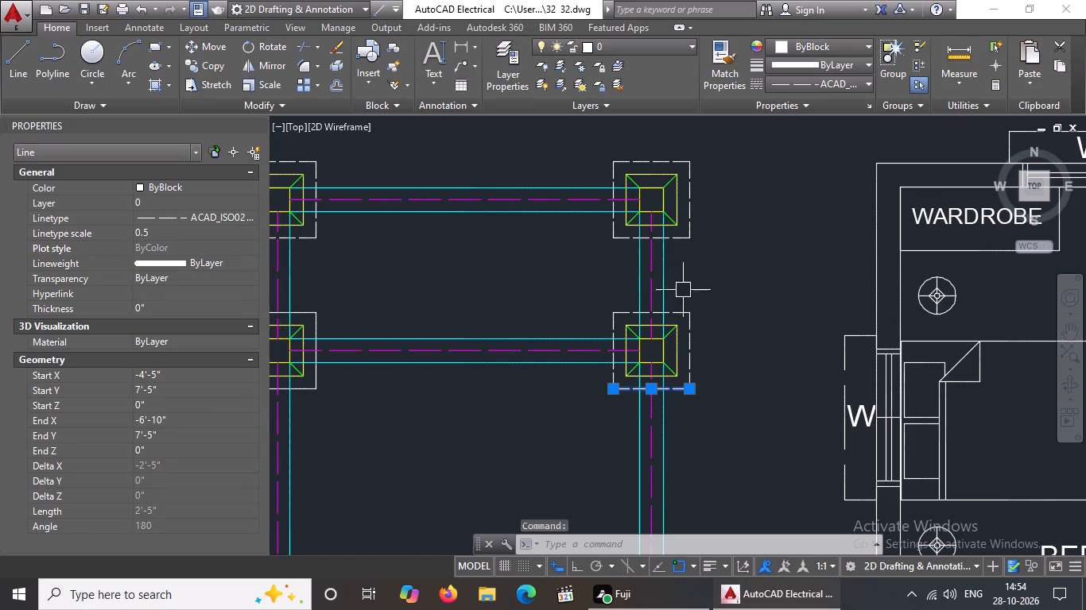
{"action": "scroll", "coordinate": [686, 289], "scroll_direction": "down", "scroll_amount": 4}
{"action": "scroll", "coordinate": [677, 303], "scroll_direction": "up", "scroll_amount": 5}
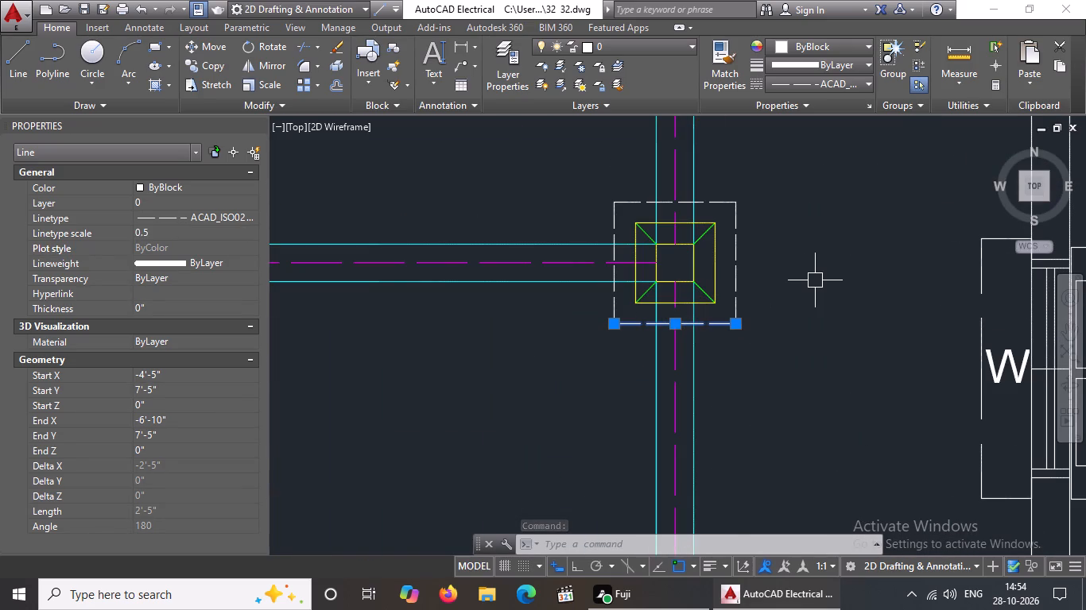
{"action": "key", "text": "Escape"}
Give the top edge of the outer square on the second row's middle-column footing the ACAD_ISO02W100 linetype at scale 0.5.
{"action": "scroll", "coordinate": [831, 268], "scroll_direction": "down", "scroll_amount": 3}
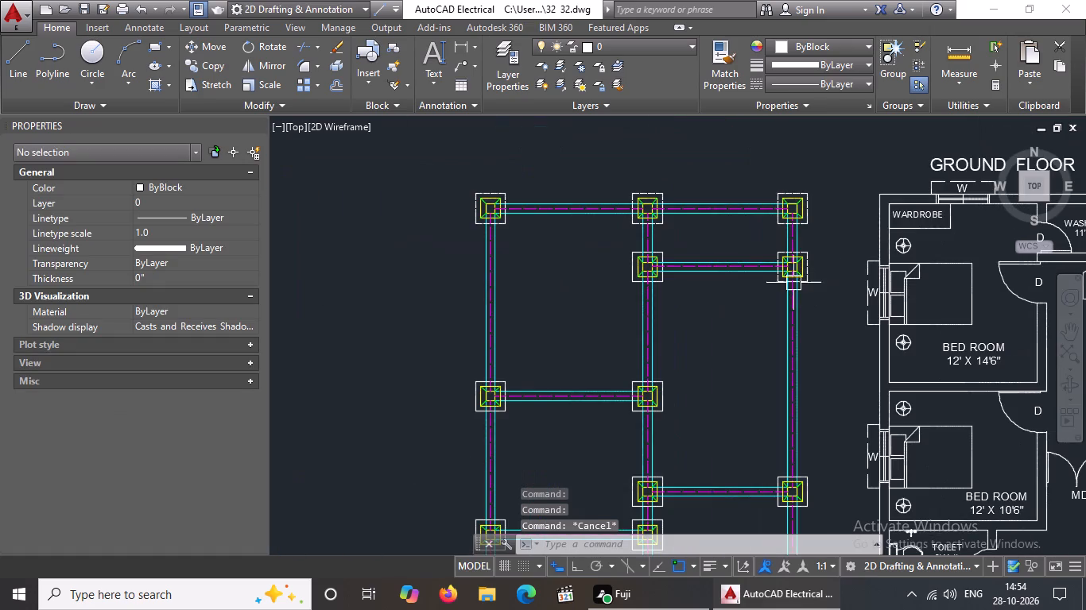
{"action": "scroll", "coordinate": [662, 277], "scroll_direction": "up", "scroll_amount": 3}
{"action": "scroll", "coordinate": [662, 277], "scroll_direction": "down", "scroll_amount": 3}
{"action": "scroll", "coordinate": [649, 257], "scroll_direction": "up", "scroll_amount": 3}
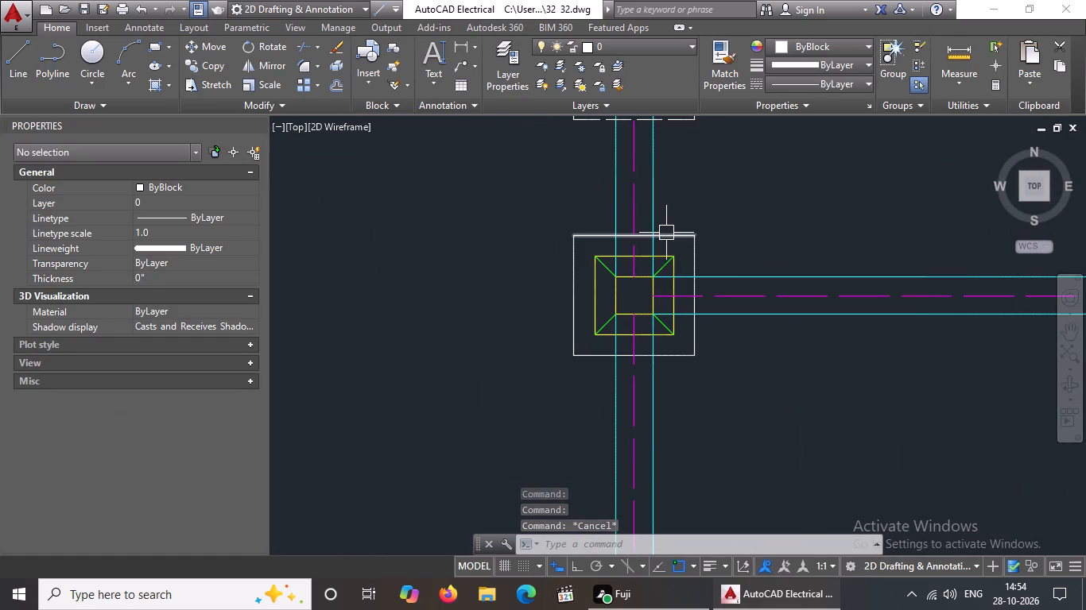
{"action": "left_click", "coordinate": [669, 232]}
{"action": "left_click", "coordinate": [852, 81]}
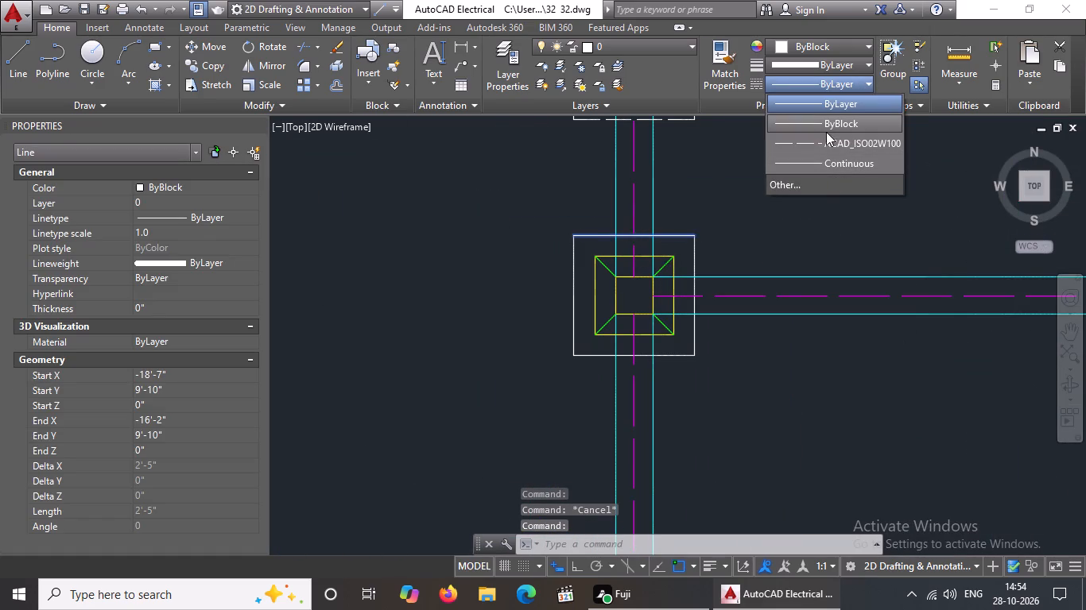
{"action": "left_click", "coordinate": [824, 149]}
{"action": "left_click", "coordinate": [198, 230]}
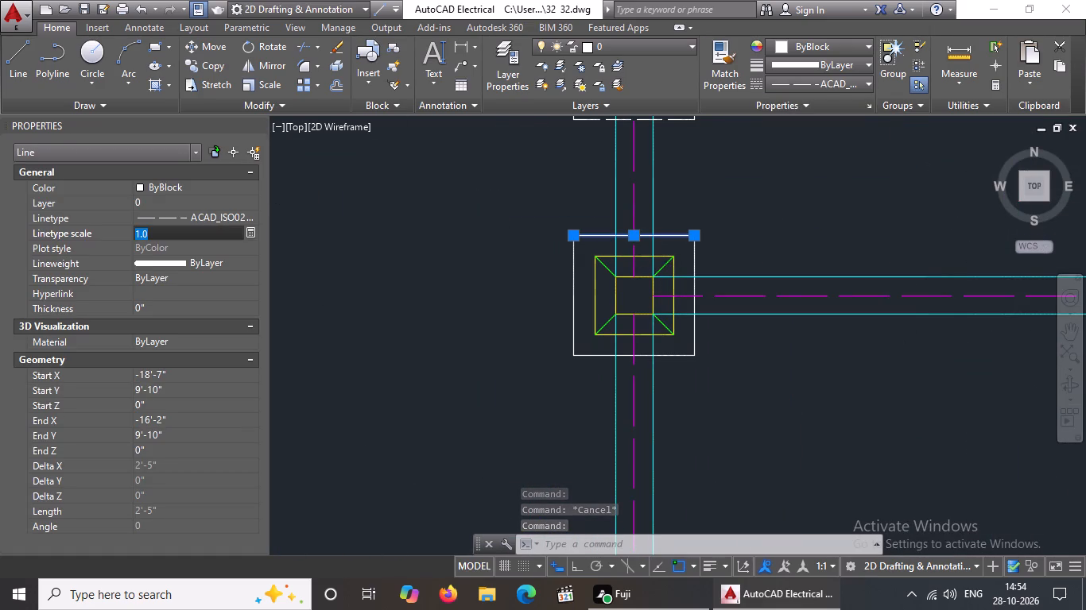
{"action": "key", "text": "BackSpace"}
{"action": "key", "text": "BackSpace"}
{"action": "type", "text": "0.5"}
{"action": "key", "text": "Return"}
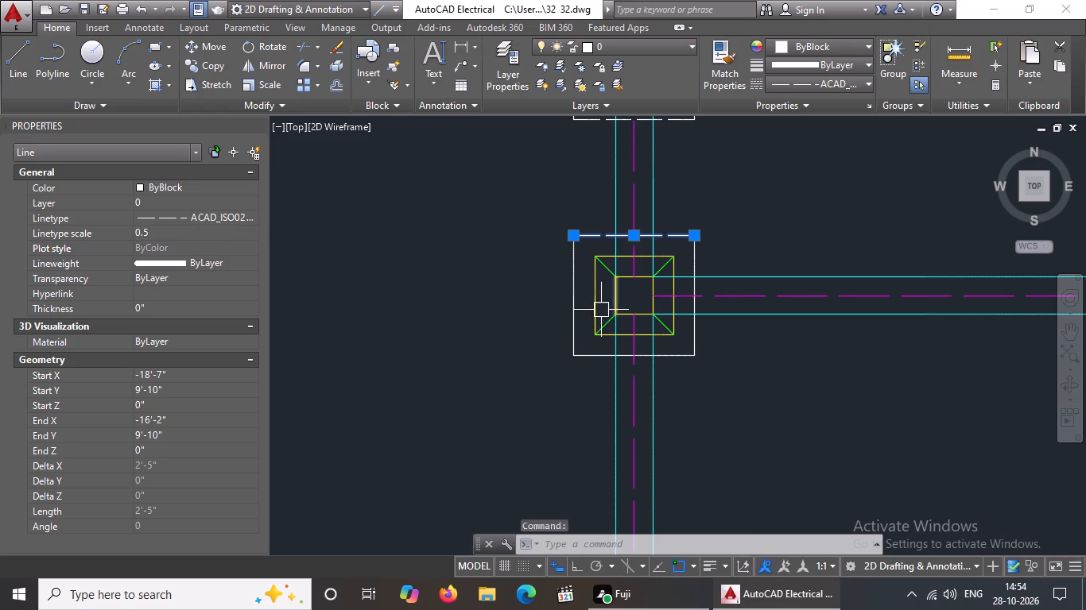
Change the left edge of the second row's middle-column footing's outer square to ACAD_ISO02W100 linetype with linetype scale 0.5.
{"action": "left_click", "coordinate": [574, 314]}
{"action": "left_click", "coordinate": [778, 81]}
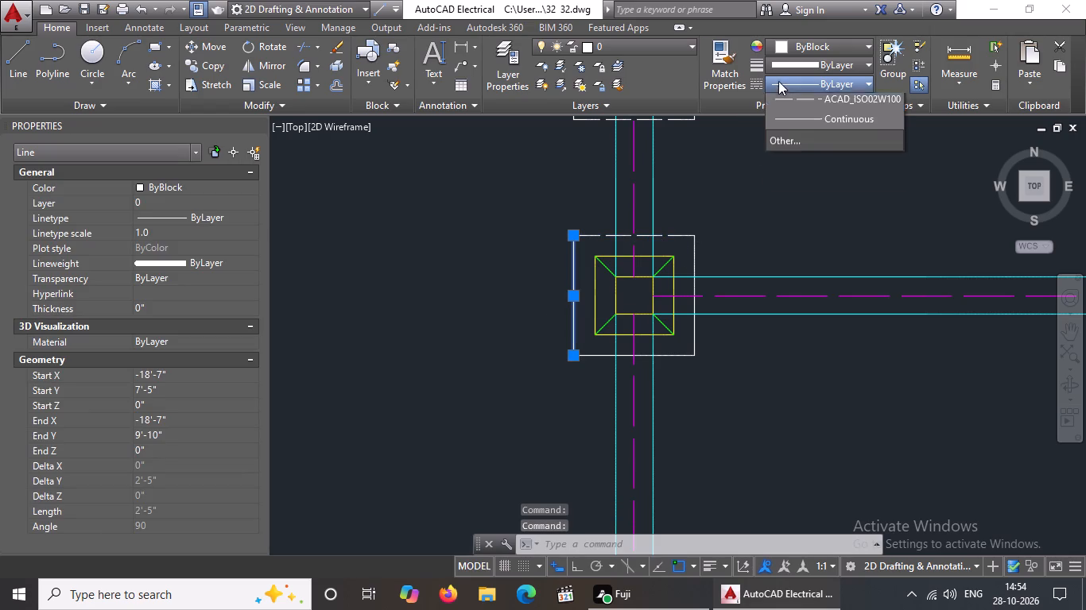
{"action": "left_click", "coordinate": [797, 143]}
{"action": "left_click", "coordinate": [179, 234]}
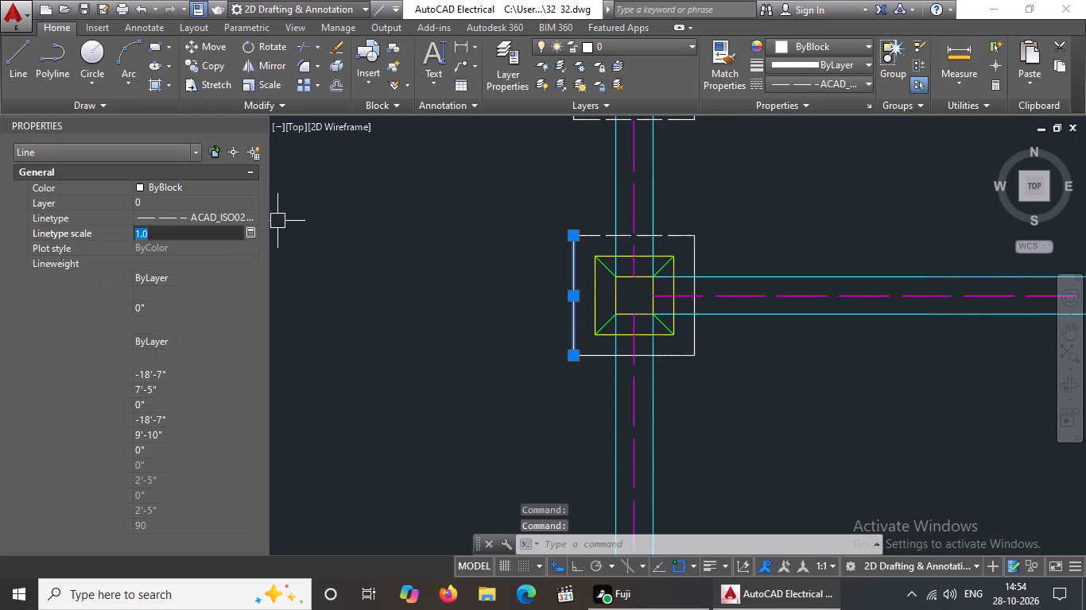
{"action": "key", "text": "BackSpace"}
{"action": "key", "text": "BackSpace"}
{"action": "type", "text": "0.5"}
{"action": "key", "text": "Return"}
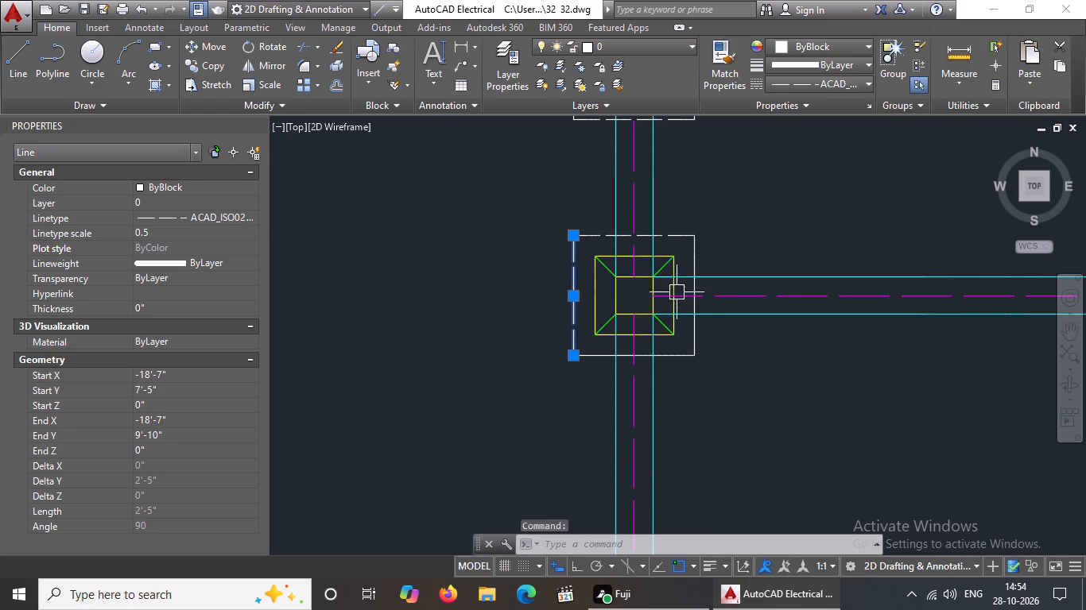
Set the bottom edge of the outer square on the second row's middle-column footing to ACAD_ISO02W100 linetype at scale 0.5.
{"action": "left_click", "coordinate": [688, 358]}
{"action": "left_click", "coordinate": [822, 79]}
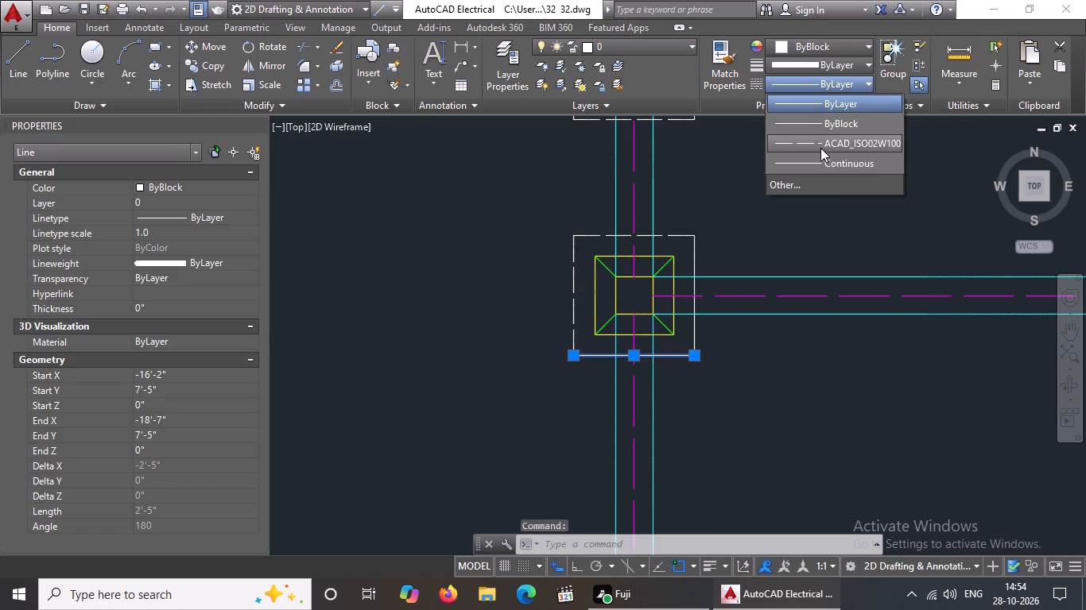
{"action": "left_click", "coordinate": [821, 142]}
{"action": "left_click", "coordinate": [187, 237]}
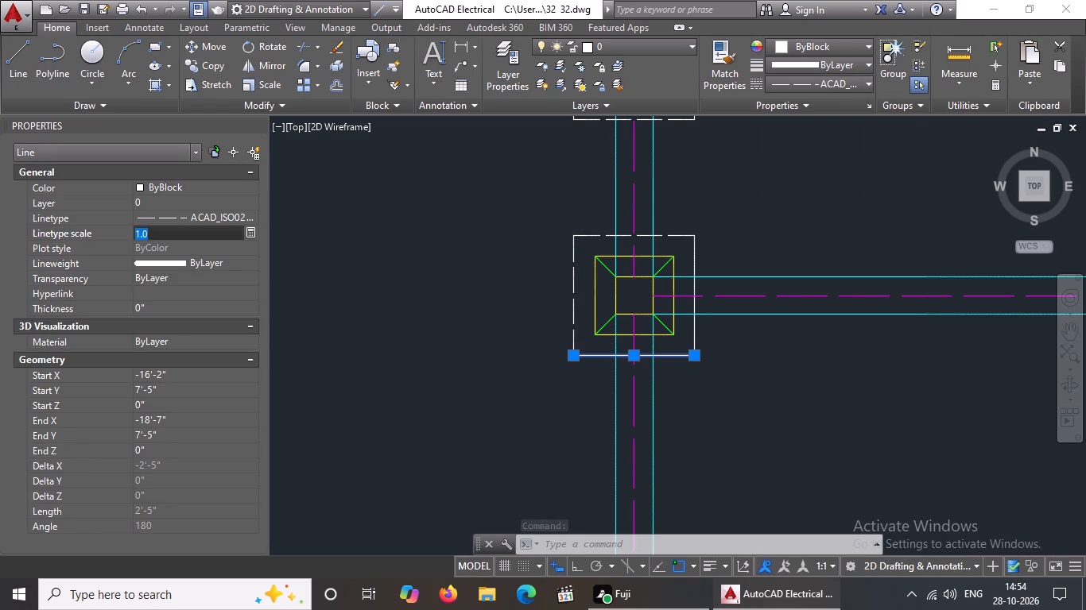
{"action": "key", "text": "BackSpace"}
{"action": "key", "text": "BackSpace"}
{"action": "type", "text": "0.5"}
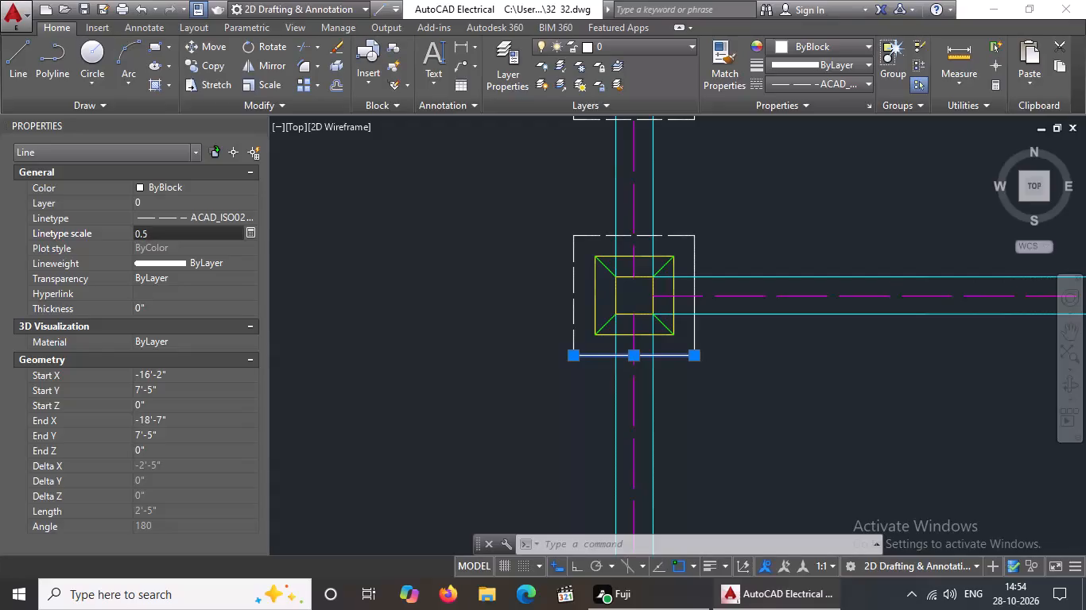
{"action": "key", "text": "Return"}
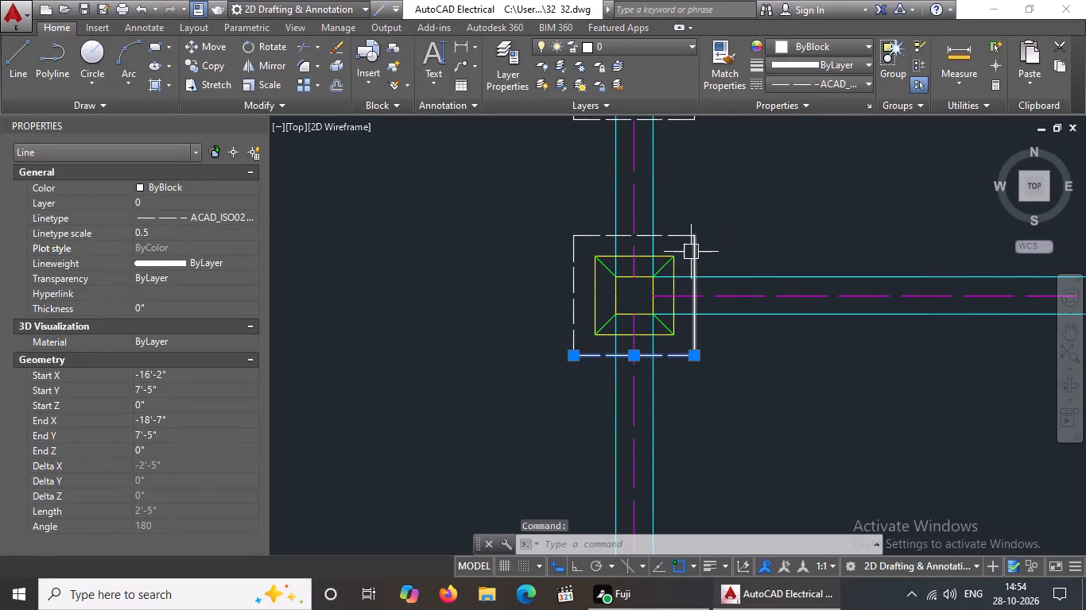
Give the right edge of the second row's middle-column footing's outer square the ACAD_ISO02W100 linetype at linetype scale 0.5.
{"action": "left_click", "coordinate": [692, 252]}
{"action": "left_click", "coordinate": [805, 78]}
{"action": "left_click", "coordinate": [793, 137]}
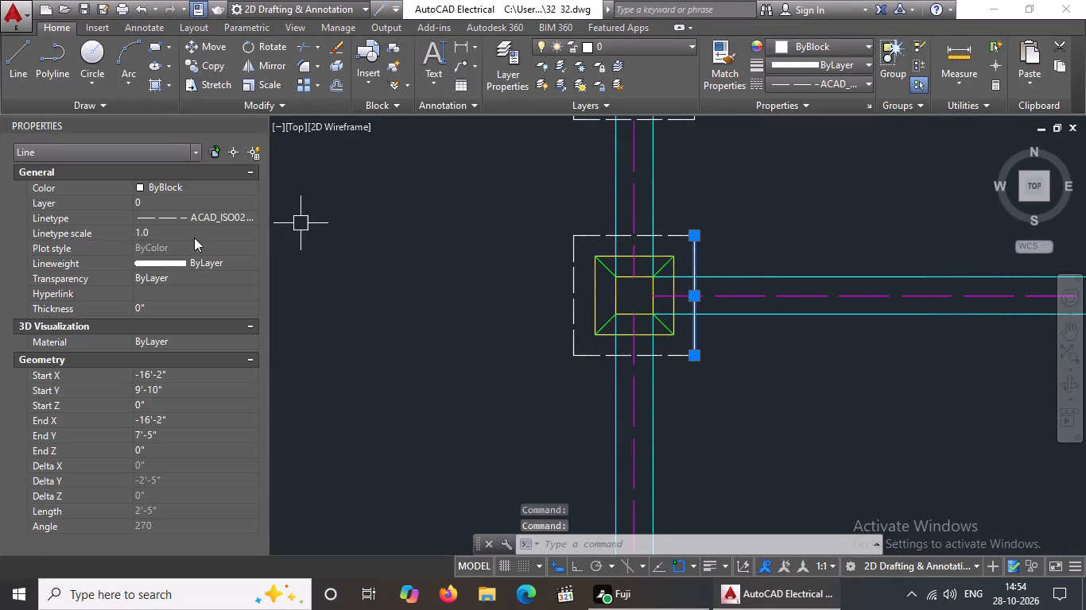
{"action": "left_click", "coordinate": [174, 219]}
{"action": "left_click", "coordinate": [172, 226]}
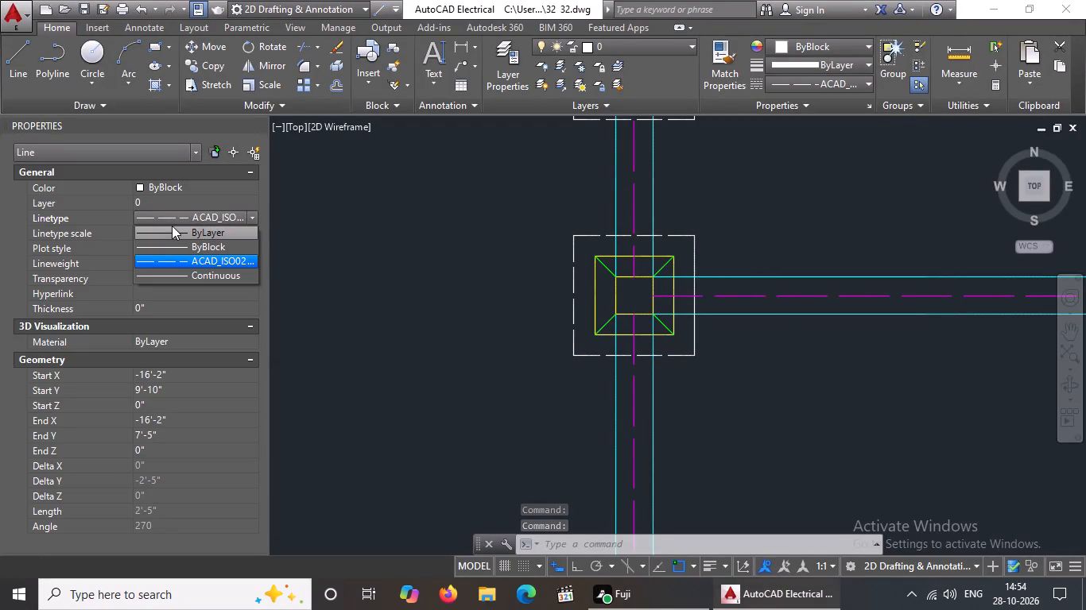
{"action": "left_click", "coordinate": [284, 246]}
{"action": "left_click", "coordinate": [153, 230]}
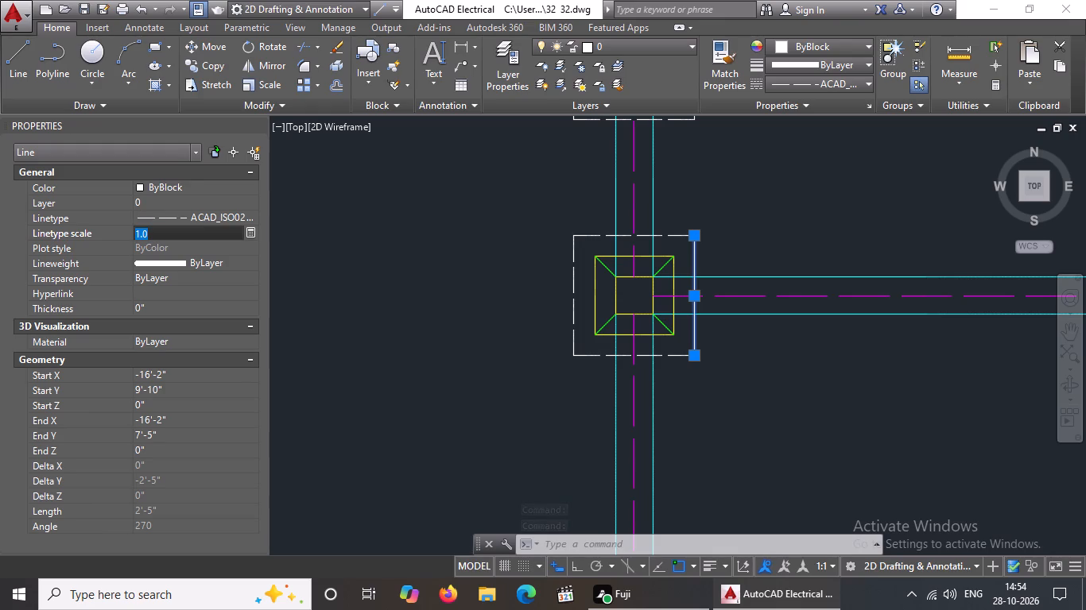
{"action": "key", "text": "BackSpace"}
{"action": "key", "text": "BackSpace"}
{"action": "type", "text": "0.5"}
{"action": "key", "text": "Return"}
{"action": "scroll", "coordinate": [548, 257], "scroll_direction": "down", "scroll_amount": 3}
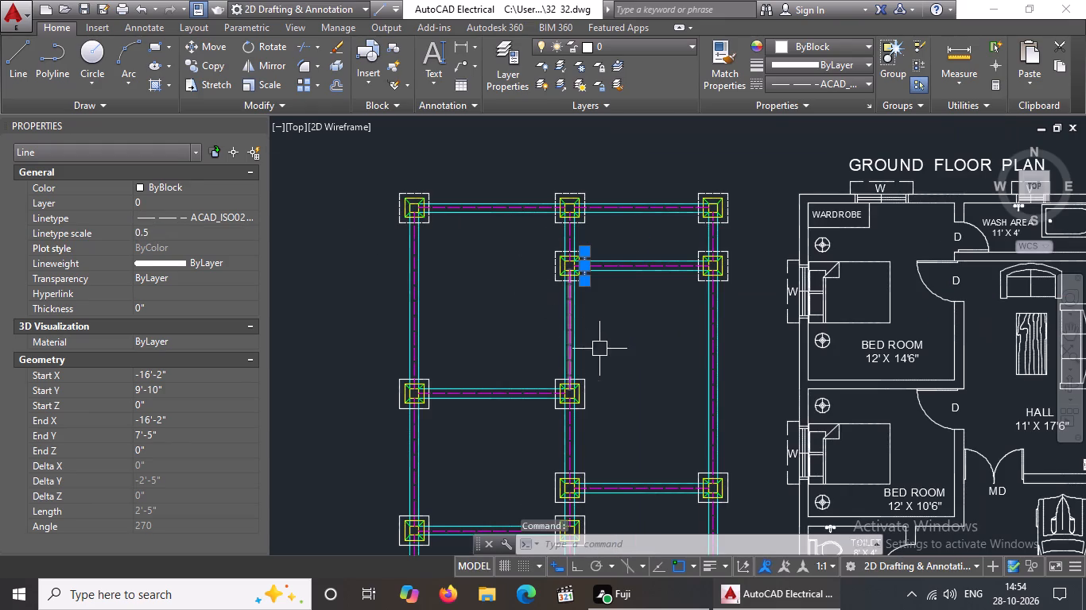
{"action": "key", "text": "Escape"}
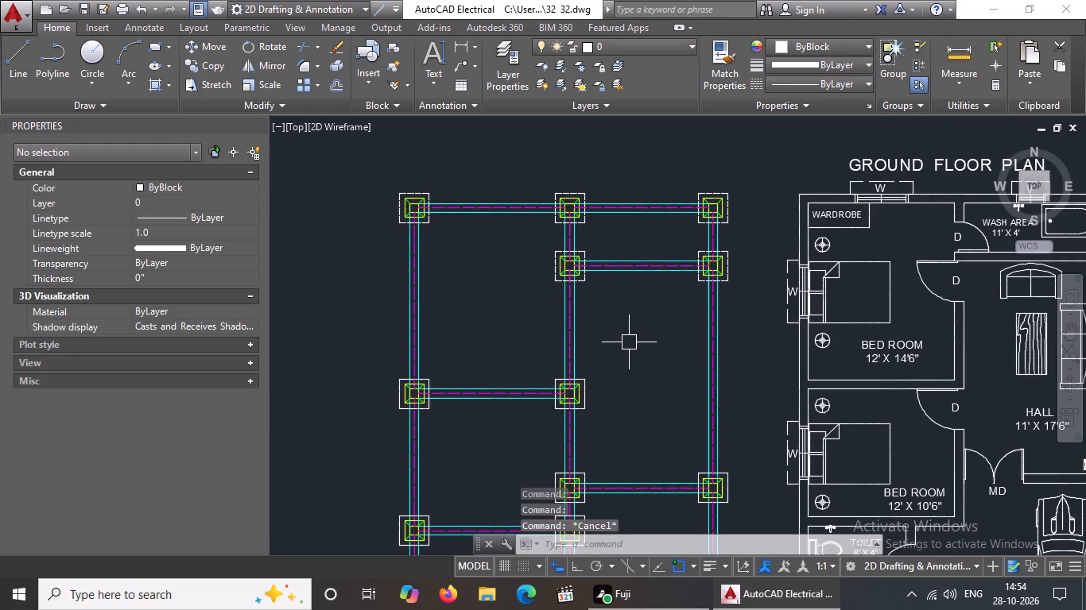
Set the bottom edge of the outer square on the third row's left footing to ACAD_ISO02W100 linetype at linetype scale 0.5.
{"action": "scroll", "coordinate": [420, 411], "scroll_direction": "up", "scroll_amount": 3}
{"action": "left_click", "coordinate": [429, 404]}
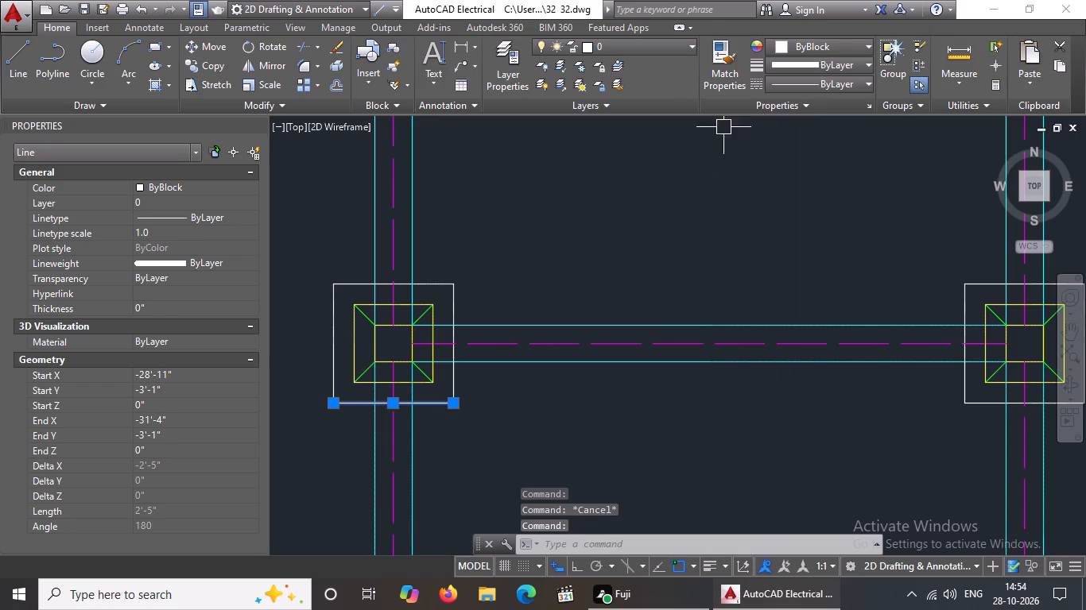
{"action": "left_click", "coordinate": [816, 82]}
{"action": "left_click", "coordinate": [805, 140]}
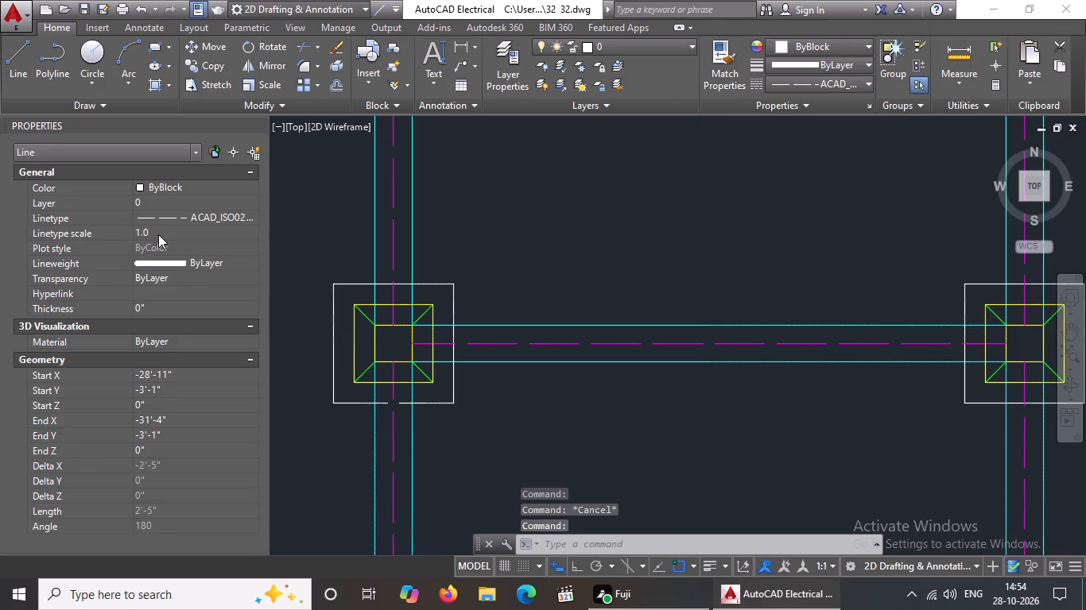
{"action": "left_click", "coordinate": [160, 233]}
{"action": "key", "text": "BackSpace"}
{"action": "key", "text": "BackSpace"}
{"action": "type", "text": "0.5"}
{"action": "key", "text": "Return"}
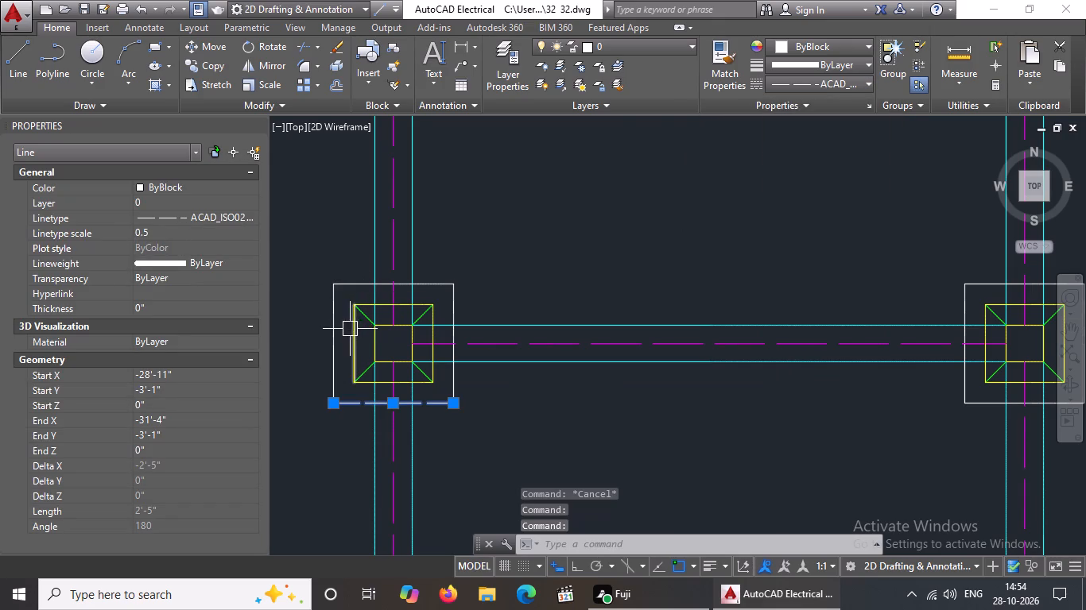
Change the left edge of the third row's left footing's outer square to ACAD_ISO02W100 linetype with linetype scale 0.5.
{"action": "left_click", "coordinate": [334, 339]}
{"action": "left_click", "coordinate": [809, 81]}
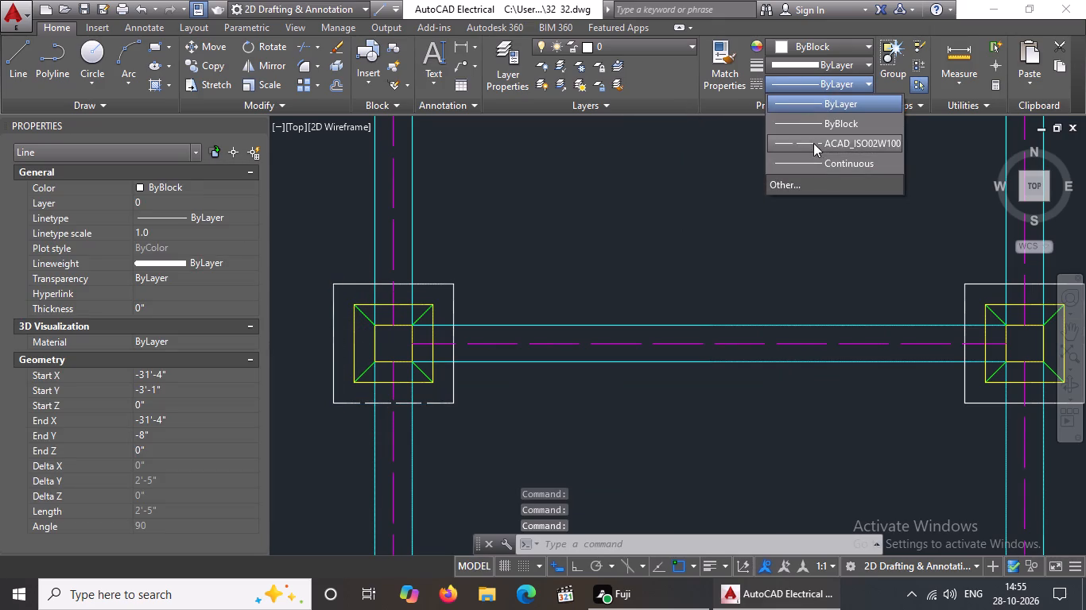
{"action": "left_click", "coordinate": [815, 138]}
{"action": "left_click", "coordinate": [160, 230]}
{"action": "key", "text": "BackSpace"}
{"action": "key", "text": "BackSpace"}
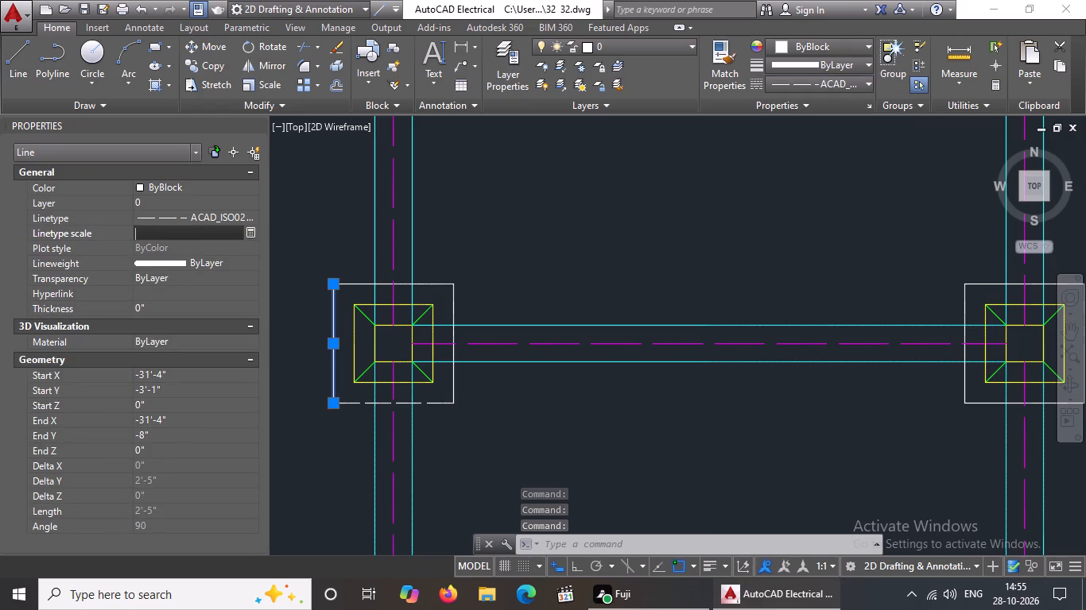
{"action": "type", "text": "0.5"}
{"action": "key", "text": "Return"}
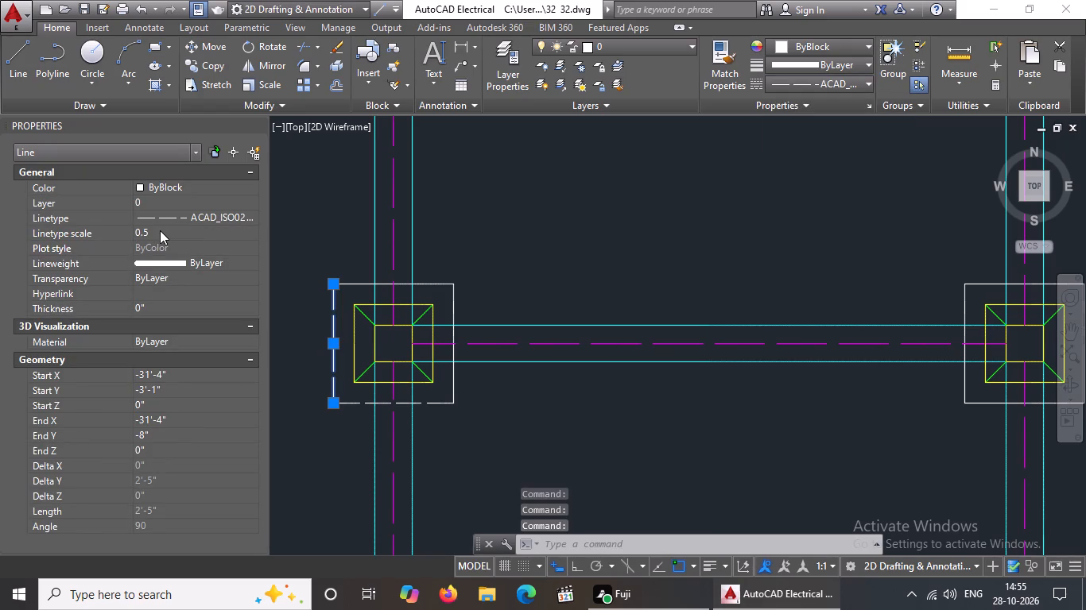
Give the top edge of the outer square on the third row's left footing the ACAD_ISO02W100 linetype at scale 0.5.
{"action": "left_click", "coordinate": [440, 287]}
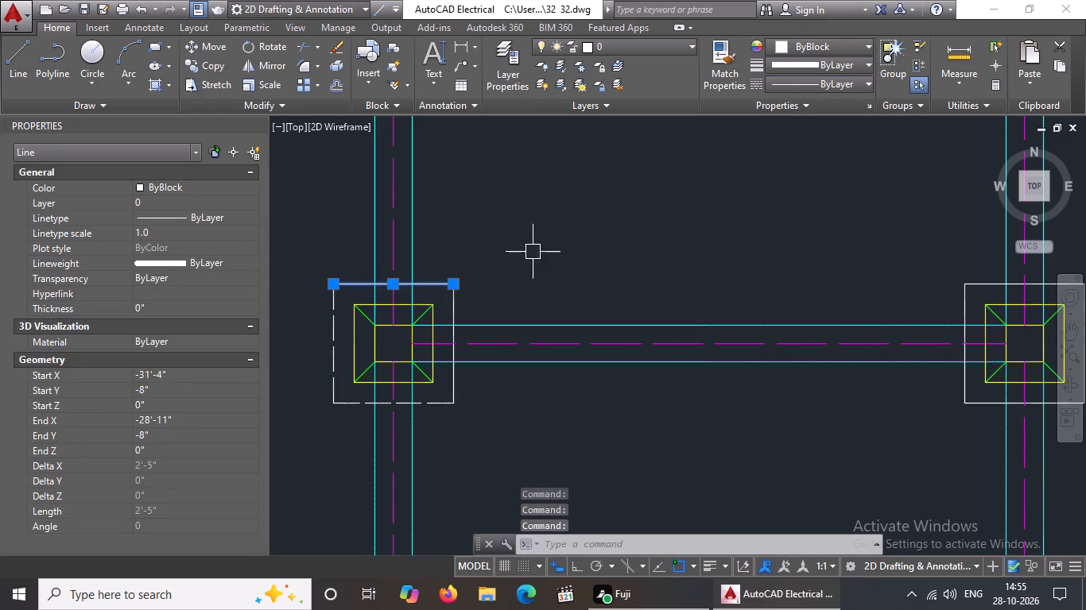
{"action": "left_click", "coordinate": [840, 79]}
{"action": "left_click", "coordinate": [806, 143]}
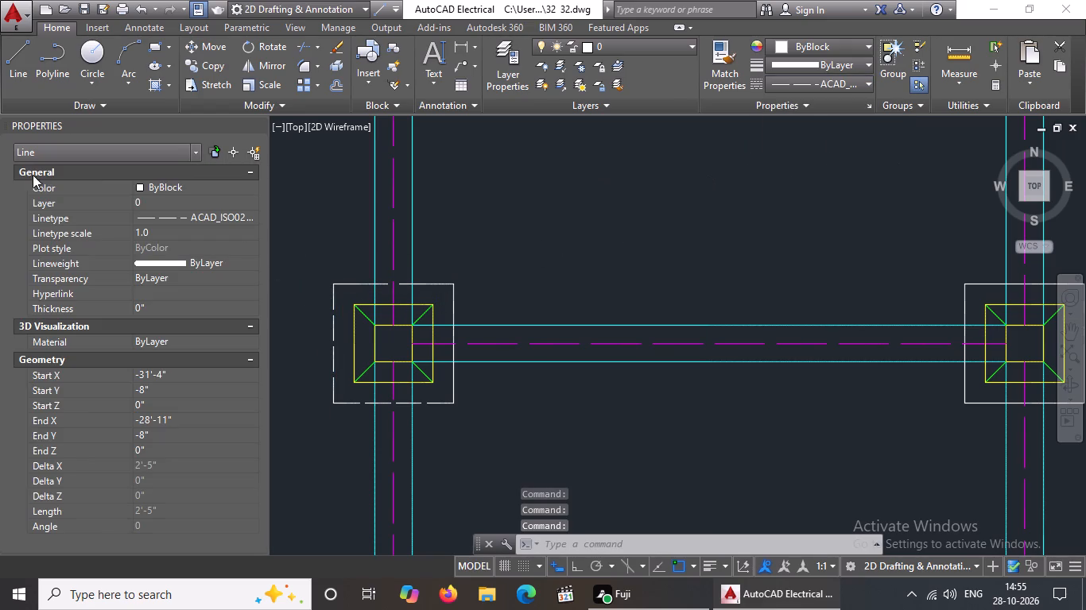
{"action": "left_click", "coordinate": [161, 235]}
{"action": "key", "text": "BackSpace"}
{"action": "key", "text": "BackSpace"}
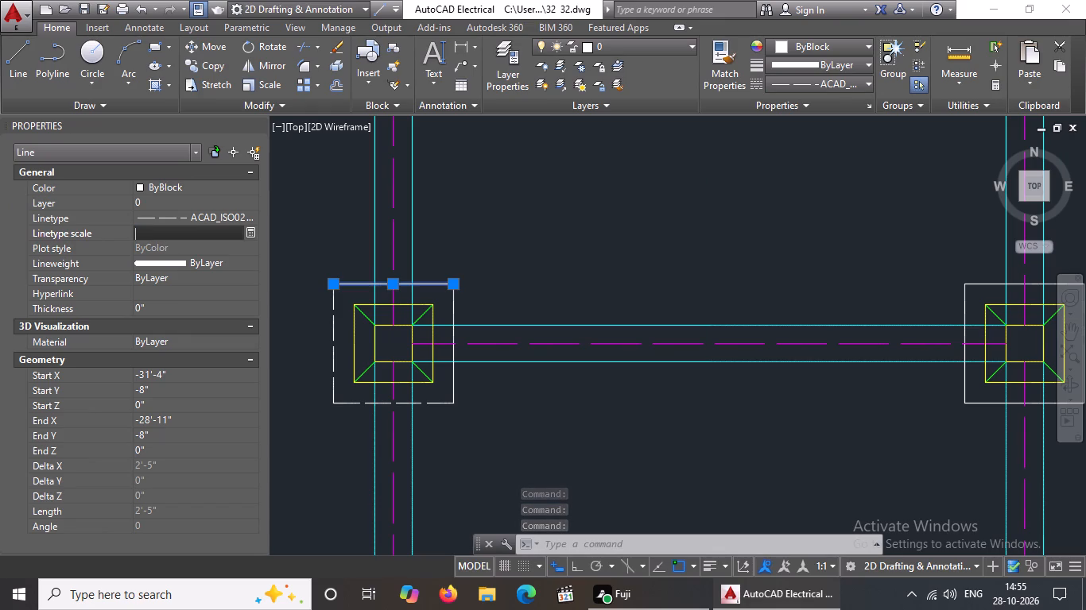
{"action": "type", "text": "0.5"}
{"action": "key", "text": "Return"}
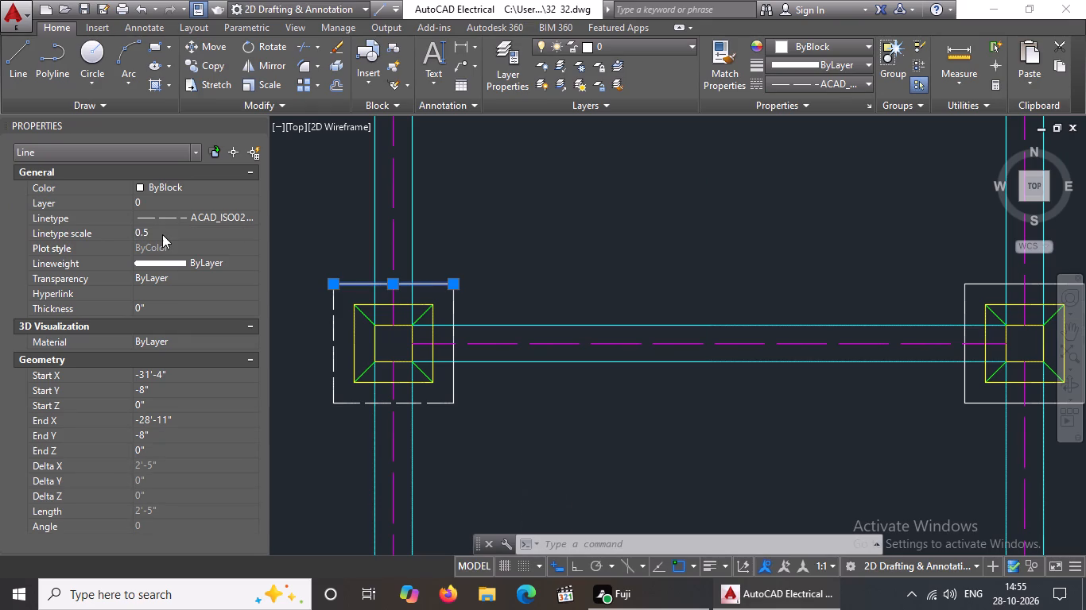
Set the right edge of the outer square on the third row's left footing to ACAD_ISO02W100 linetype at linetype scale 0.5.
{"action": "left_click", "coordinate": [453, 300]}
{"action": "left_click", "coordinate": [827, 84]}
{"action": "left_click", "coordinate": [865, 146]}
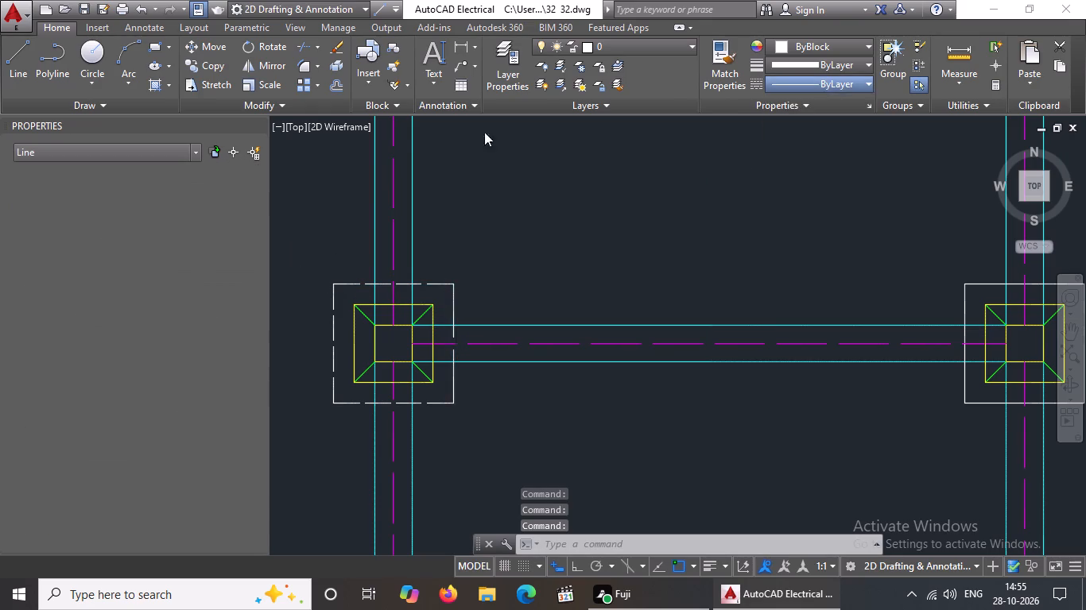
{"action": "left_click", "coordinate": [171, 232]}
{"action": "key", "text": "BackSpace"}
{"action": "key", "text": "BackSpace"}
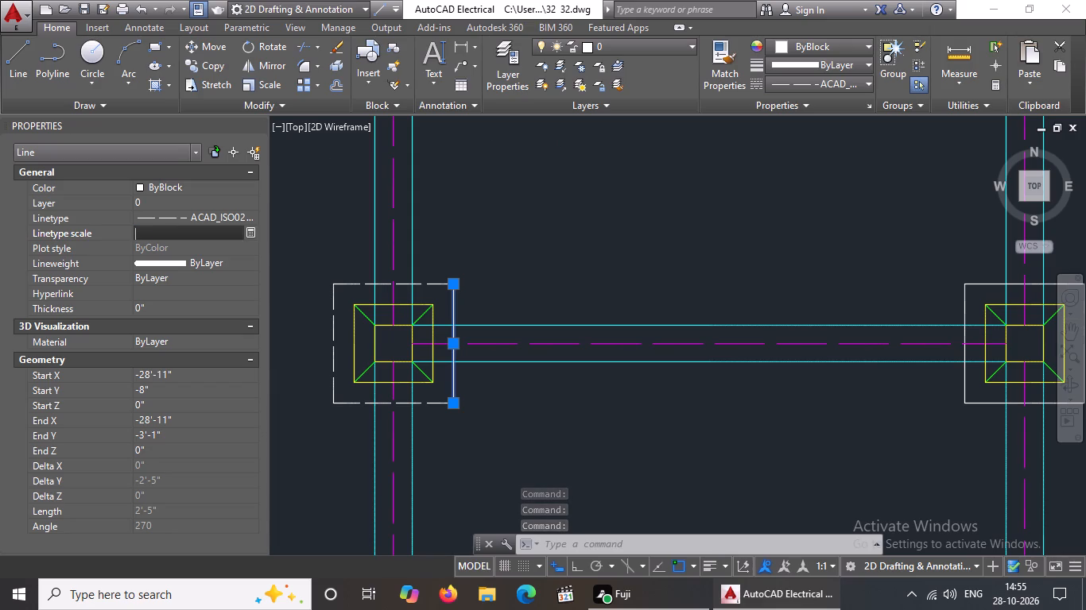
{"action": "type", "text": "0.5"}
{"action": "key", "text": "Return"}
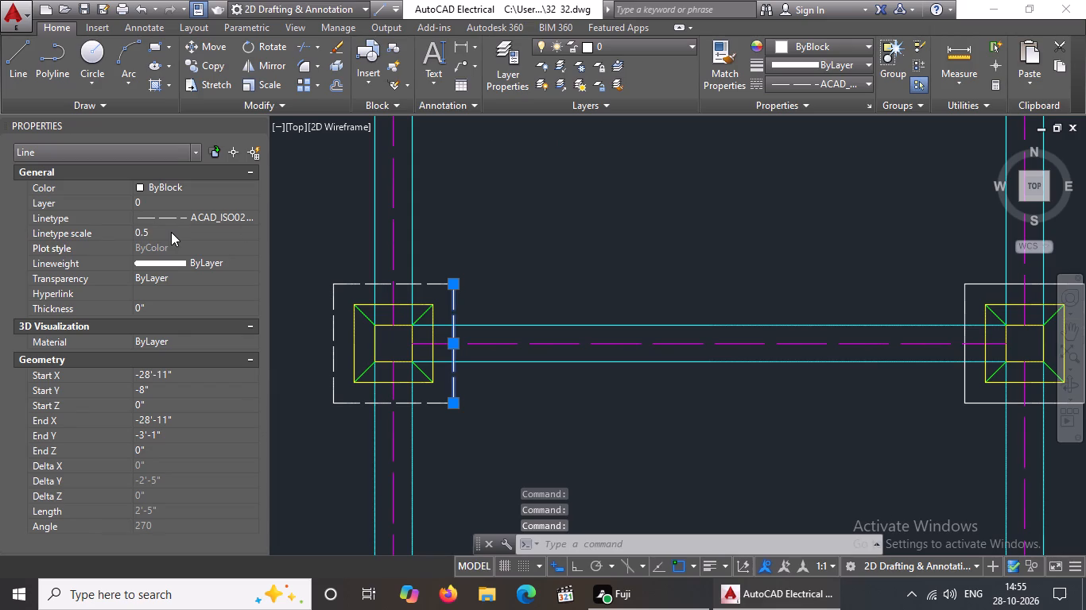
Give the top edge of the outer square on the third row's middle-column footing the ACAD_ISO02W100 linetype at linetype scale 0.5.
{"action": "scroll", "coordinate": [532, 330], "scroll_direction": "down", "scroll_amount": 4}
{"action": "scroll", "coordinate": [594, 326], "scroll_direction": "up", "scroll_amount": 3}
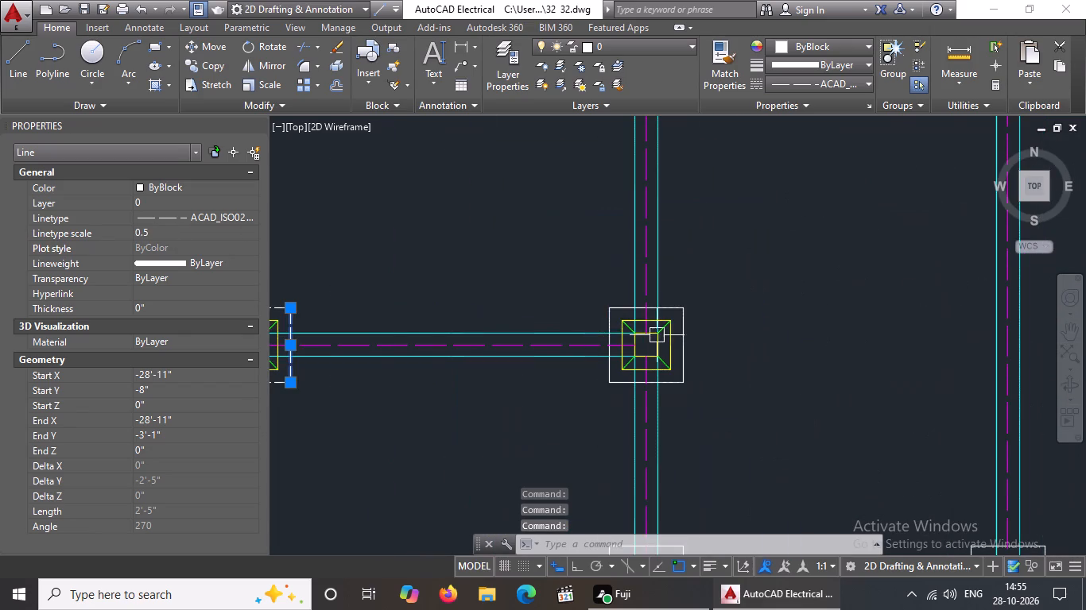
{"action": "scroll", "coordinate": [661, 322], "scroll_direction": "down", "scroll_amount": 1}
{"action": "scroll", "coordinate": [664, 315], "scroll_direction": "up", "scroll_amount": 3}
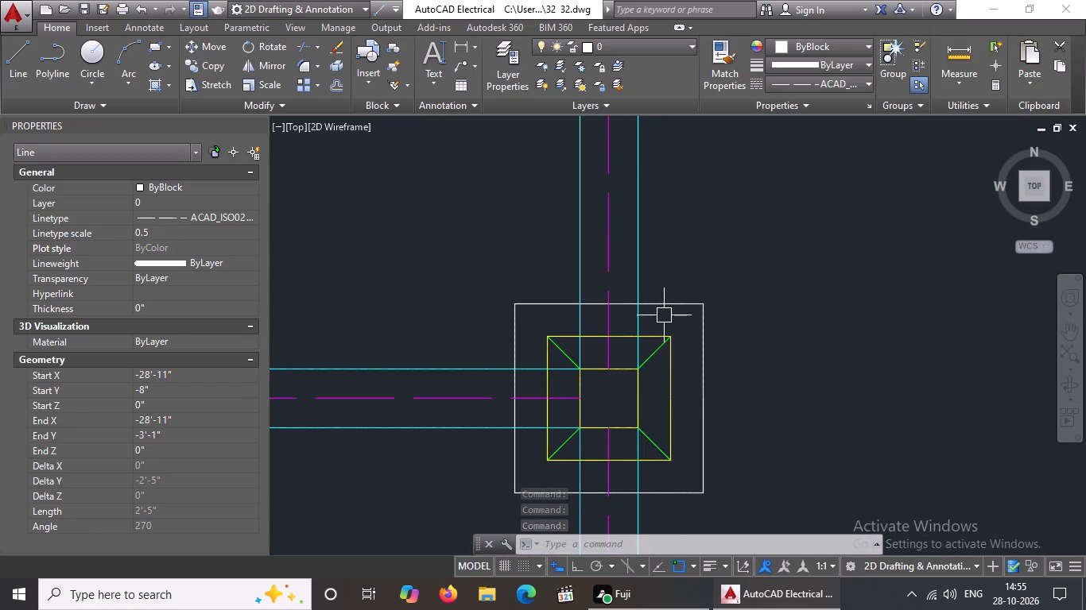
{"action": "left_click", "coordinate": [669, 307]}
{"action": "left_click", "coordinate": [820, 81]}
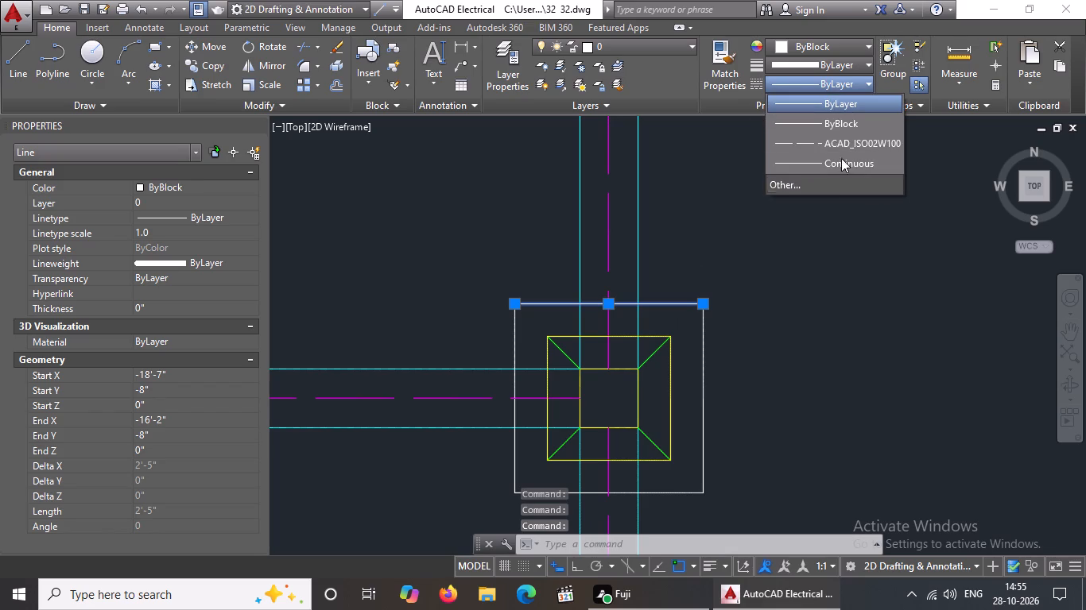
{"action": "left_click", "coordinate": [831, 133]}
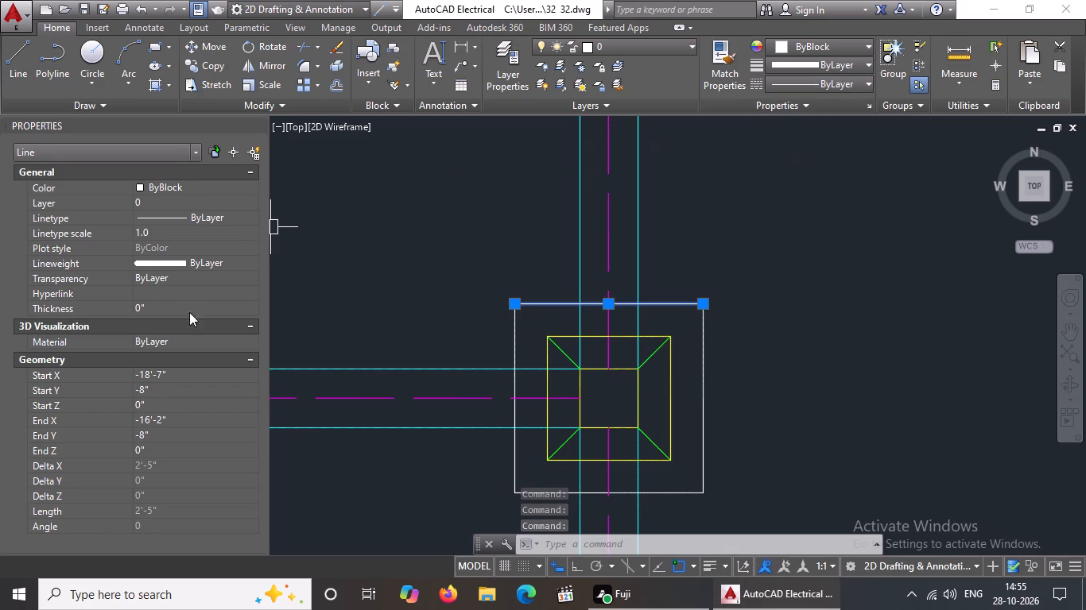
{"action": "left_click", "coordinate": [174, 226]}
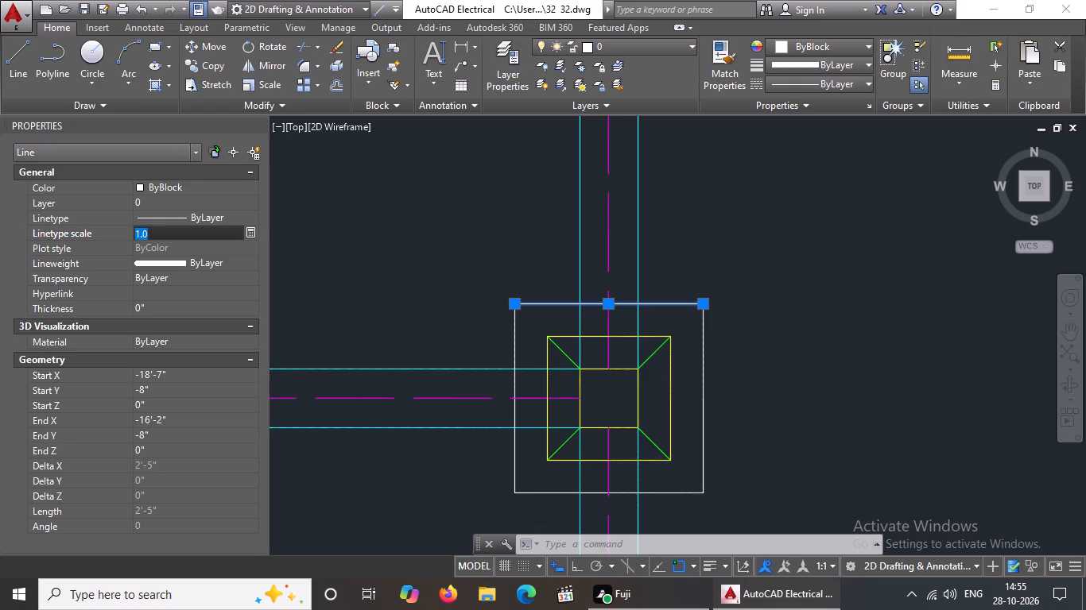
{"action": "key", "text": "BackSpace"}
{"action": "key", "text": "BackSpace"}
{"action": "type", "text": "0.5"}
{"action": "key", "text": "Return"}
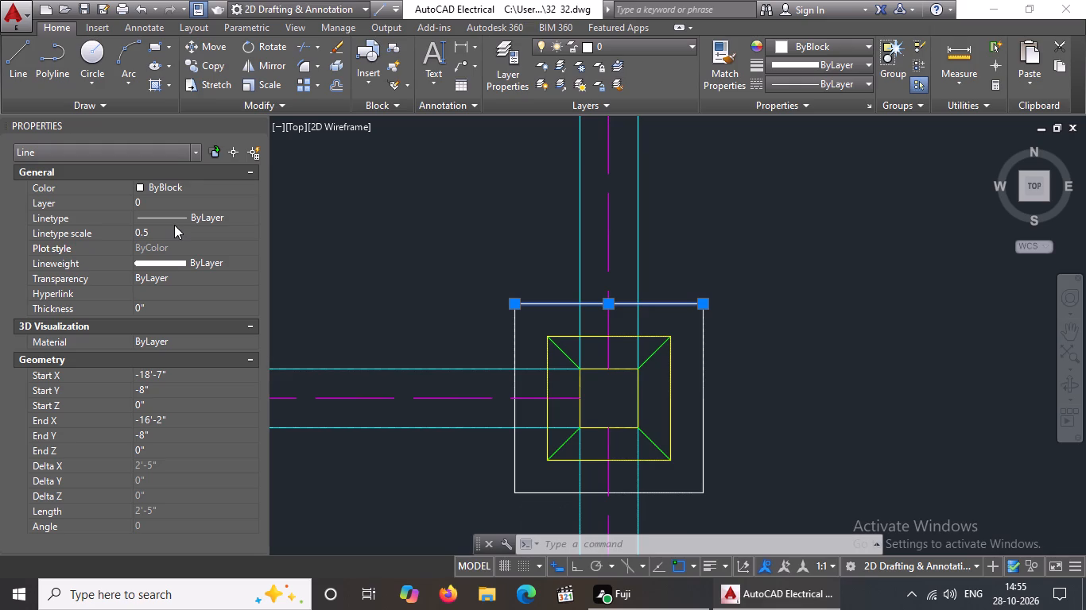
{"action": "left_click", "coordinate": [816, 83]}
{"action": "left_click", "coordinate": [820, 141]}
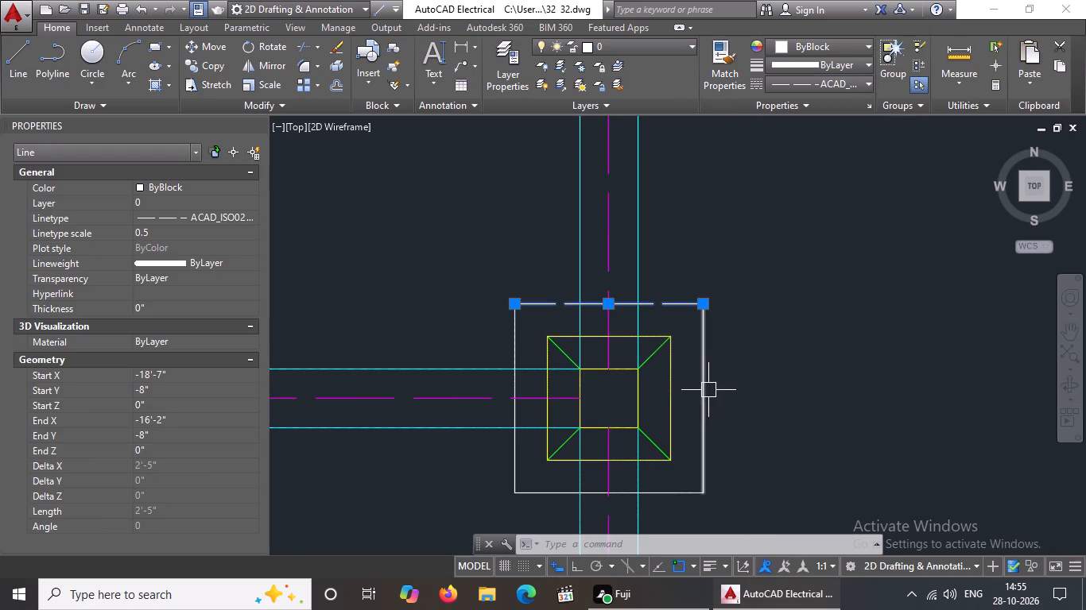
Set the right edge of the outer square on the third row's middle-column footing to ACAD_ISO02W100 linetype at linetype scale 0.5.
{"action": "scroll", "coordinate": [708, 388], "scroll_direction": "down", "scroll_amount": 3}
{"action": "scroll", "coordinate": [692, 399], "scroll_direction": "up", "scroll_amount": 3}
{"action": "left_click", "coordinate": [747, 325]}
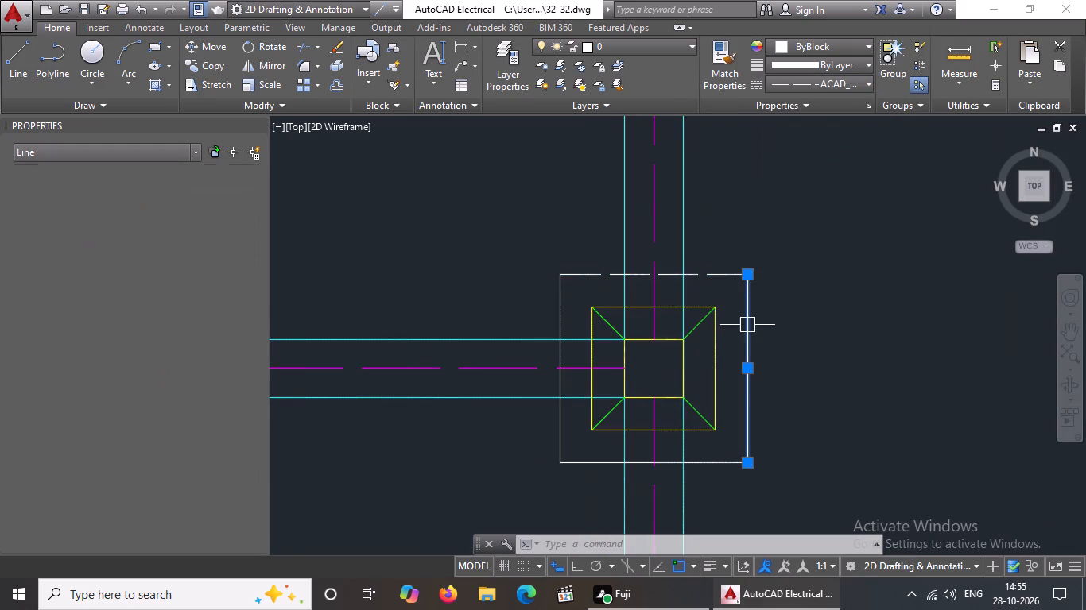
{"action": "left_click", "coordinate": [833, 83]}
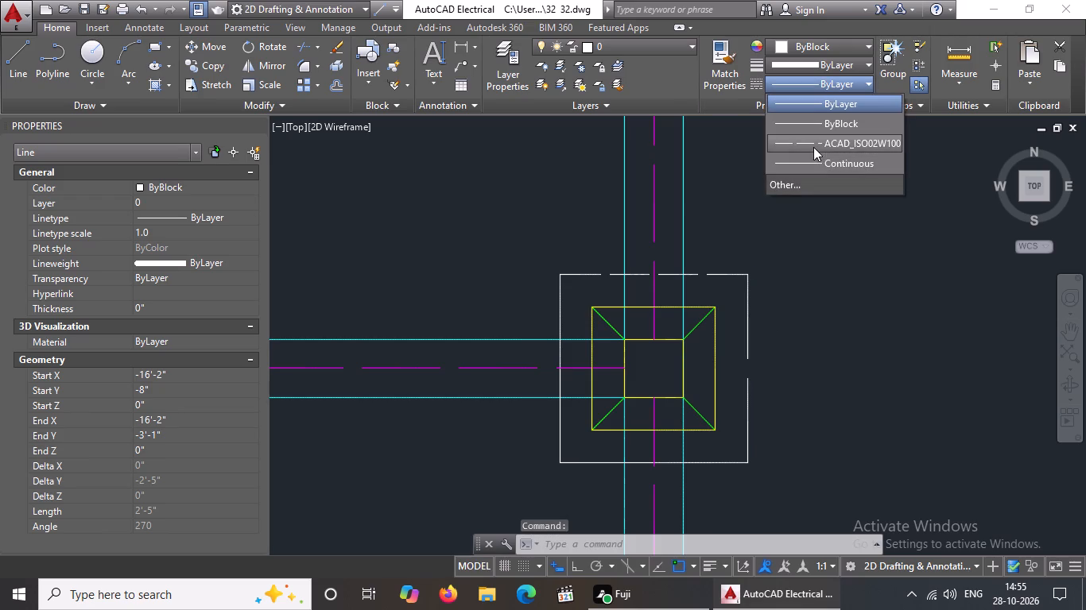
{"action": "left_click", "coordinate": [814, 146]}
{"action": "left_click", "coordinate": [185, 227]}
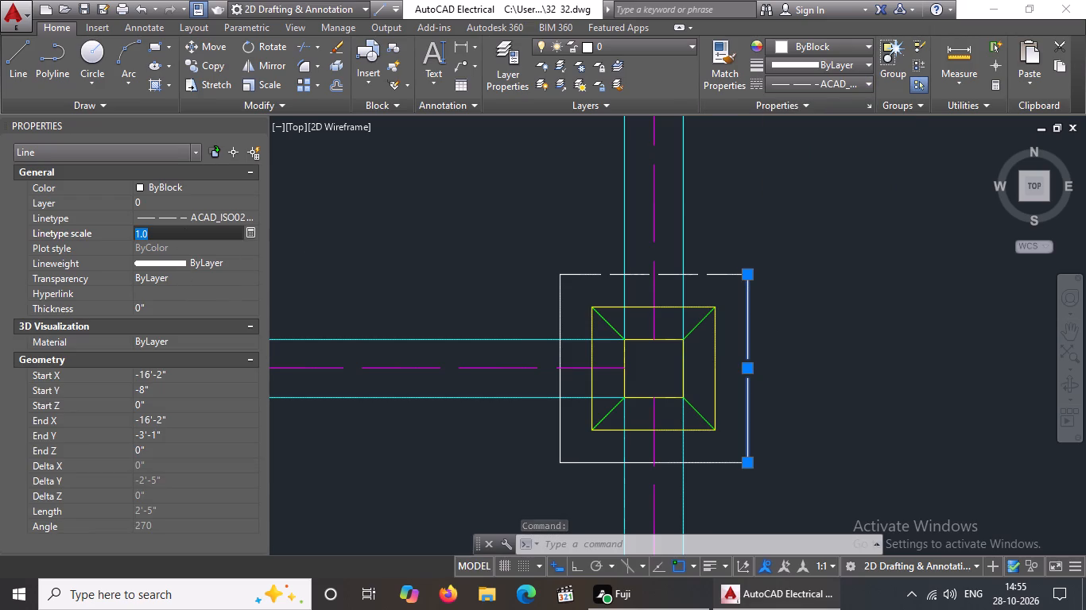
{"action": "key", "text": "BackSpace"}
{"action": "key", "text": "BackSpace"}
{"action": "type", "text": "0.5"}
{"action": "key", "text": "Return"}
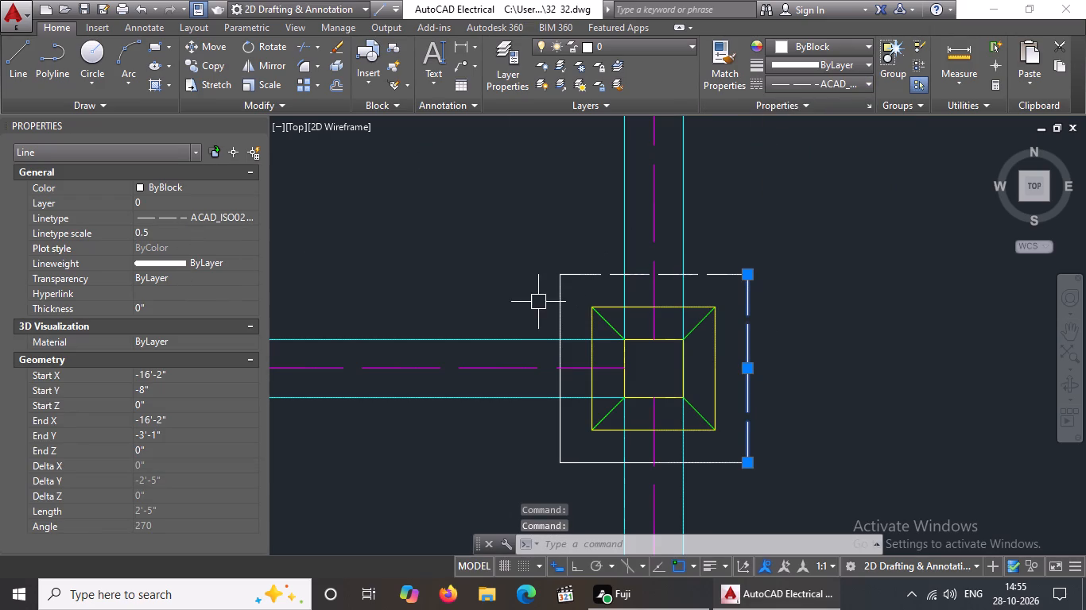
Change the left edge of the third row's middle-column footing's outer square to ACAD_ISO02W100 linetype with linetype scale 0.5.
{"action": "left_click", "coordinate": [564, 295]}
{"action": "left_click", "coordinate": [848, 83]}
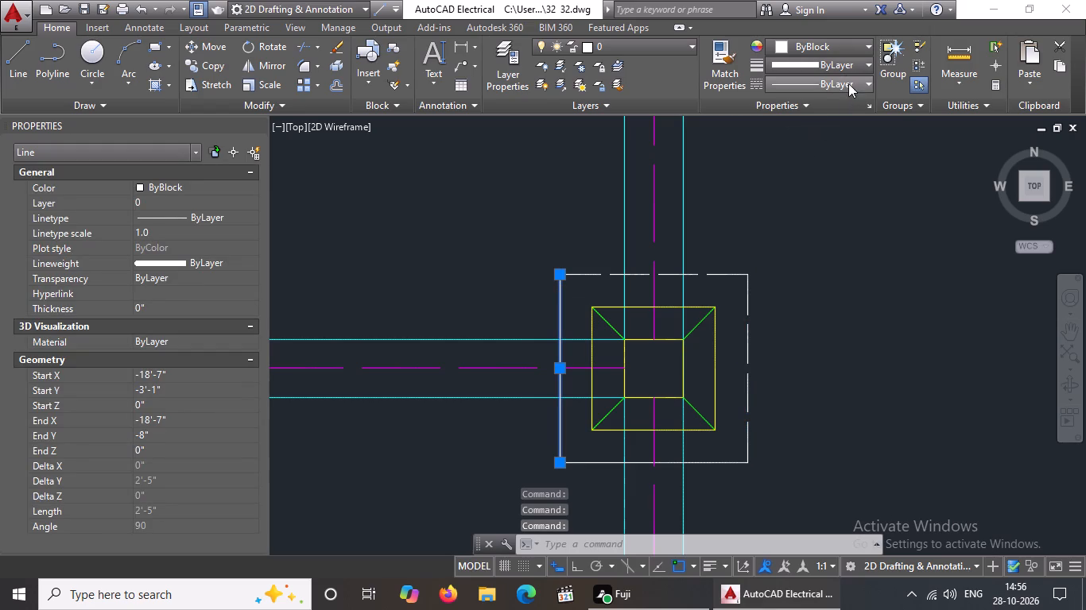
{"action": "left_click", "coordinate": [832, 142]}
{"action": "left_click", "coordinate": [189, 237]}
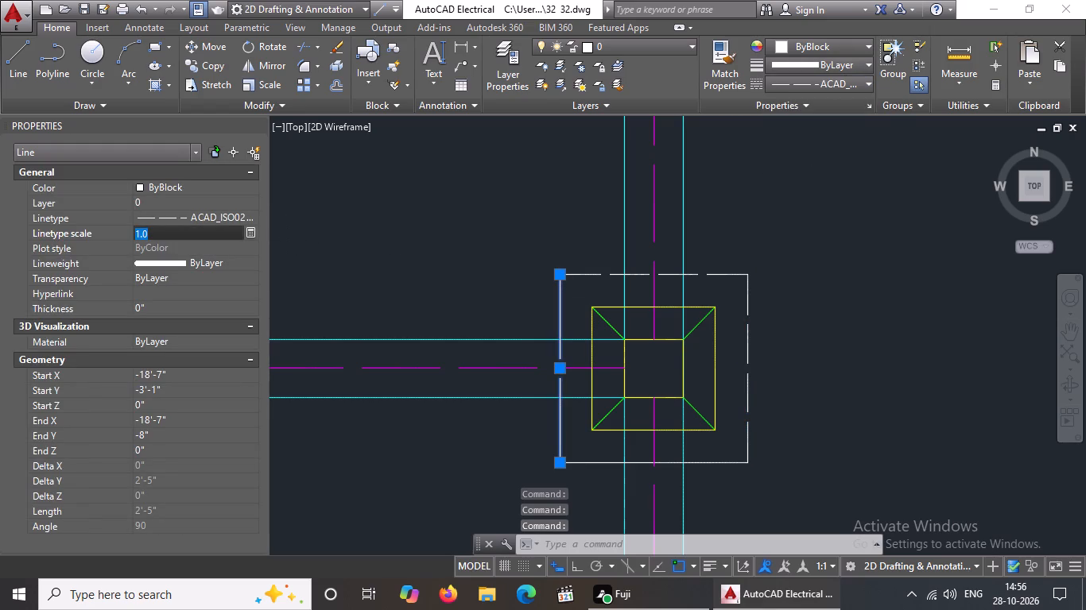
{"action": "key", "text": "BackSpace"}
{"action": "key", "text": "BackSpace"}
{"action": "type", "text": "0."}
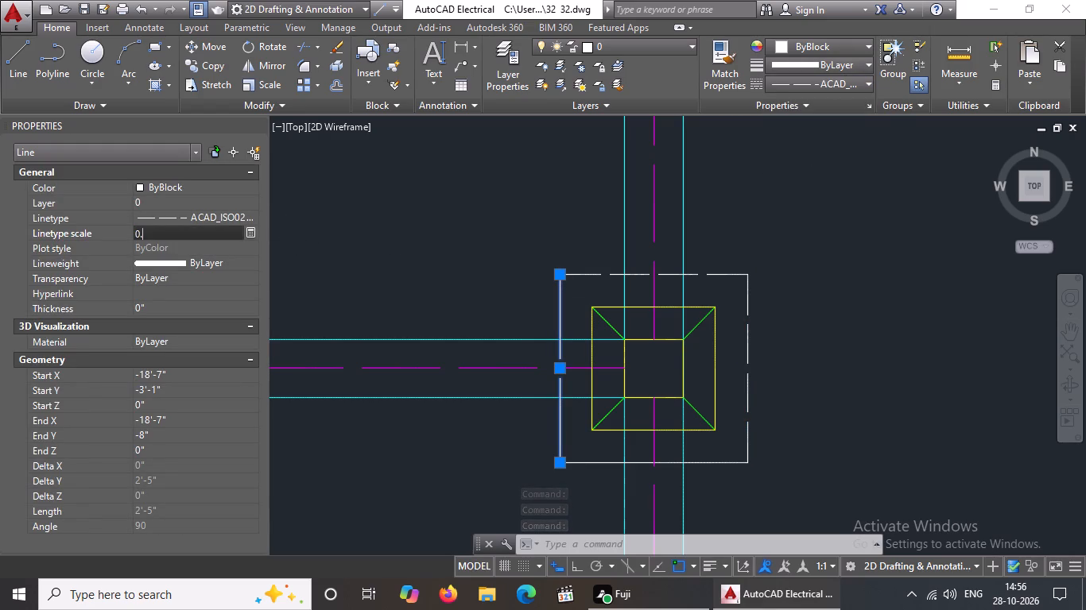
{"action": "key", "text": "5"}
{"action": "key", "text": "Return"}
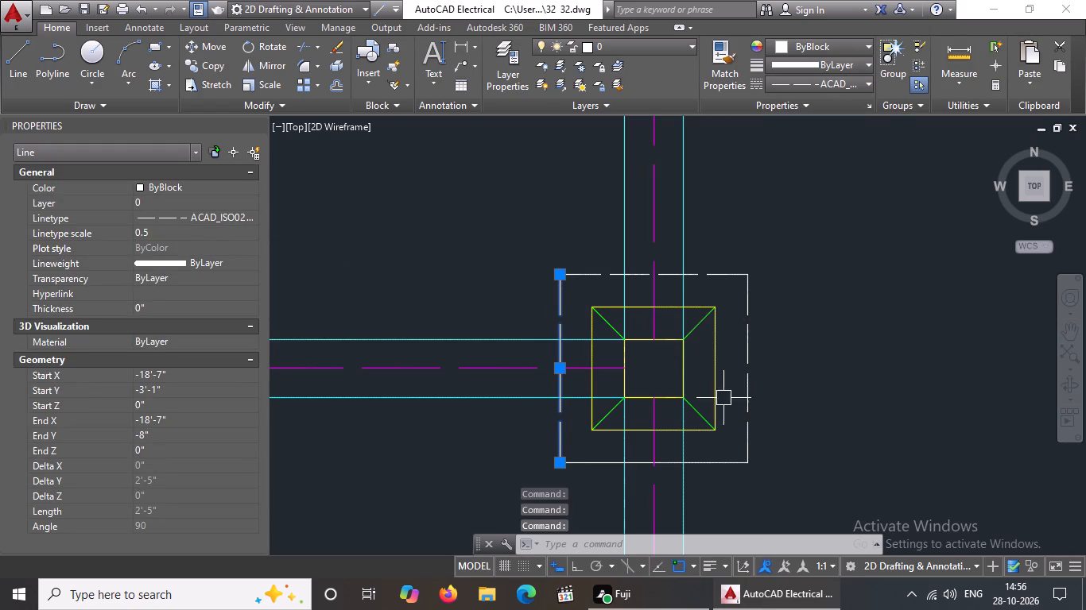
Set the bottom edge of the third row's middle-column footing's outer square to ACAD_ISO02W100 at linetype scale 0.5, and clear the selection.
{"action": "left_click", "coordinate": [719, 457]}
{"action": "left_click", "coordinate": [832, 77]}
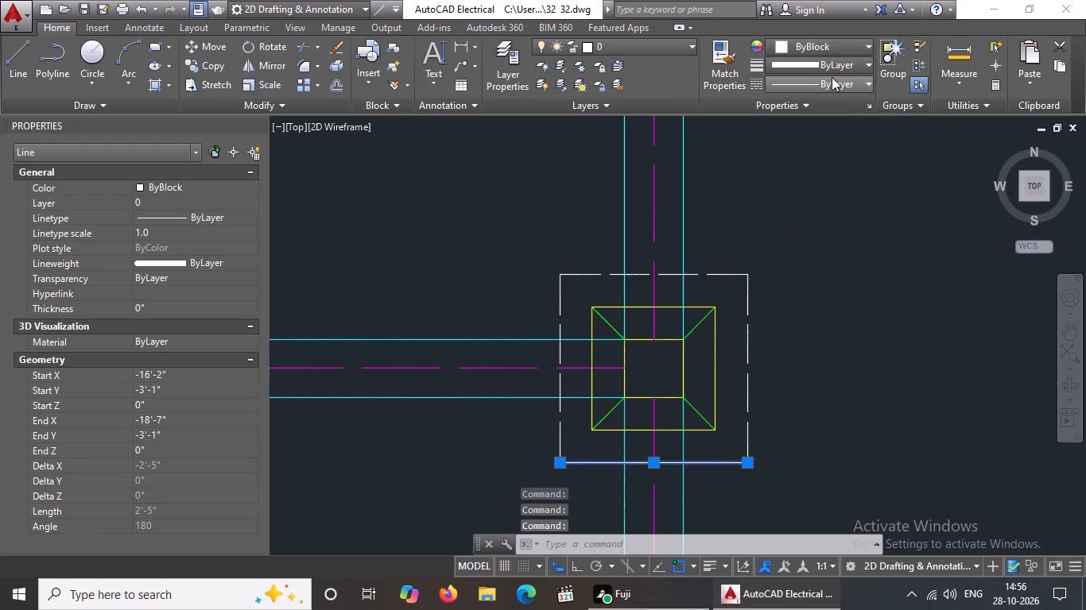
{"action": "left_click", "coordinate": [824, 145]}
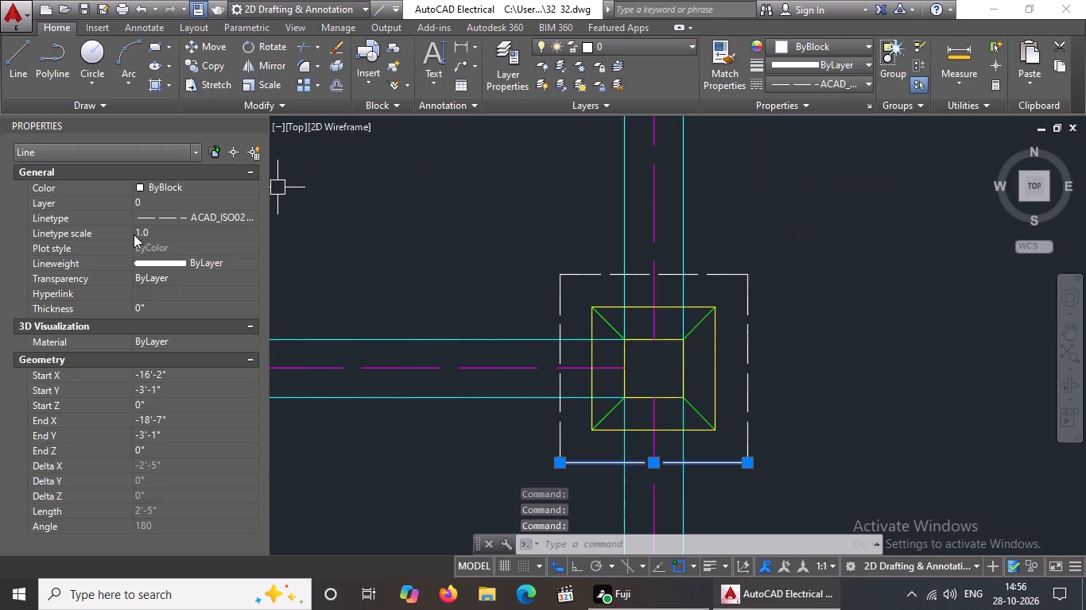
{"action": "left_click", "coordinate": [164, 226]}
{"action": "key", "text": "BackSpace"}
{"action": "key", "text": "BackSpace"}
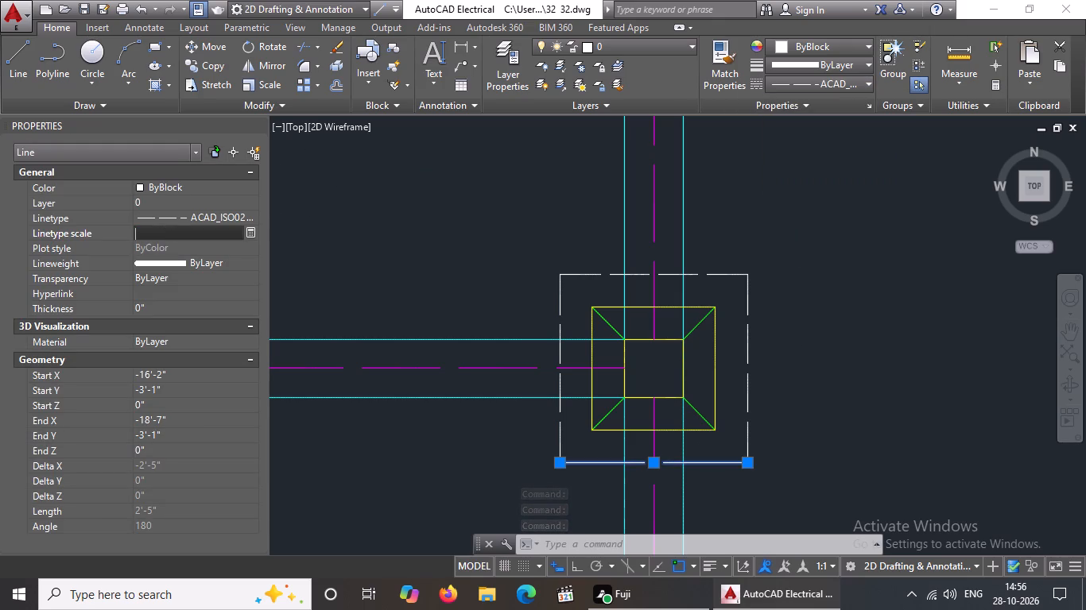
{"action": "type", "text": "0.5"}
{"action": "key", "text": "Return"}
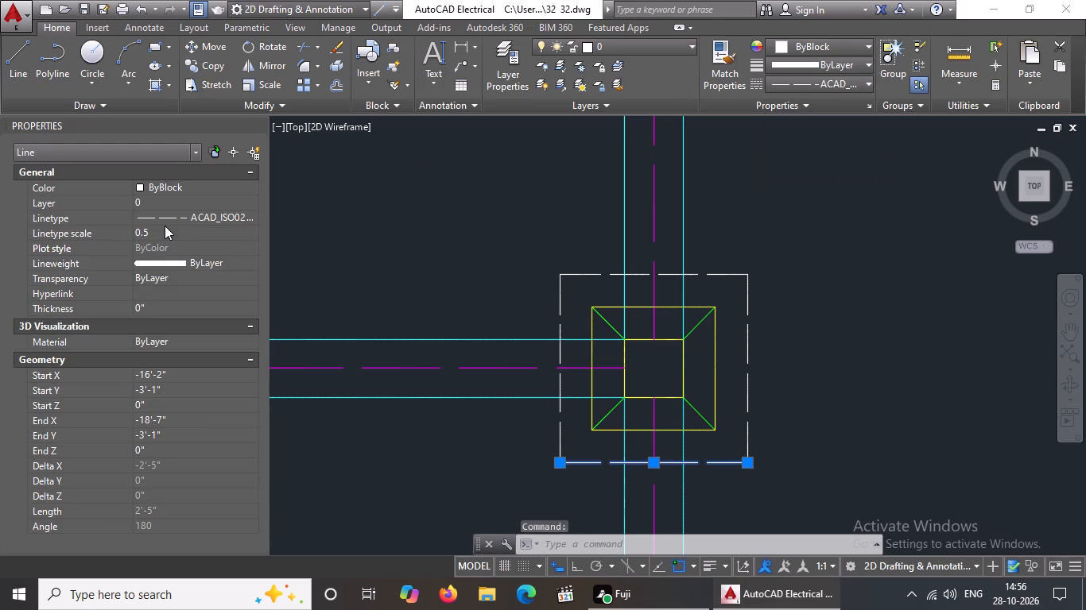
{"action": "scroll", "coordinate": [460, 296], "scroll_direction": "down", "scroll_amount": 5}
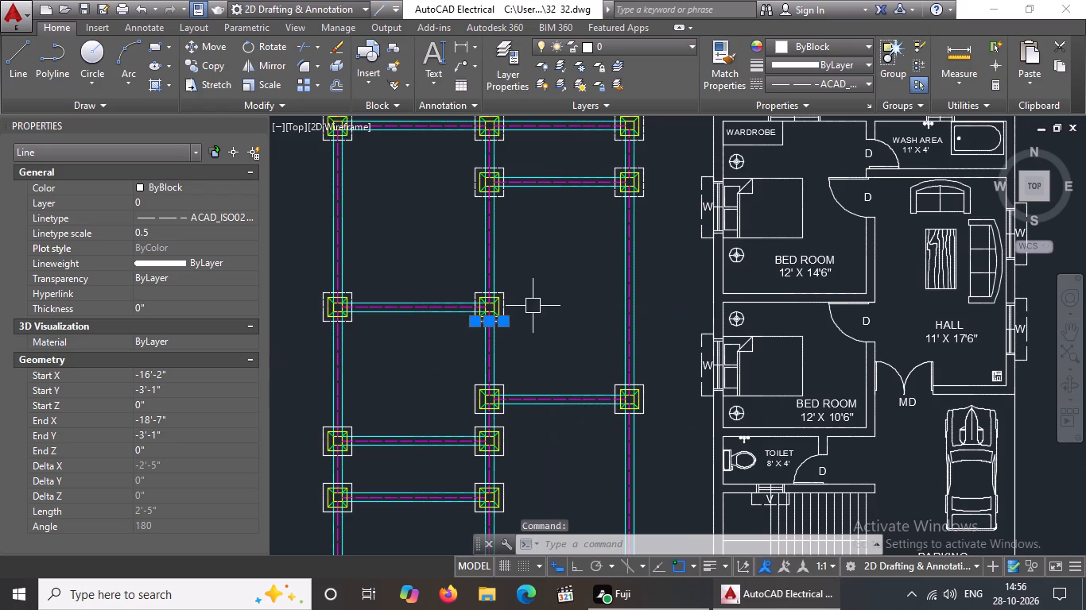
{"action": "key", "text": "Escape"}
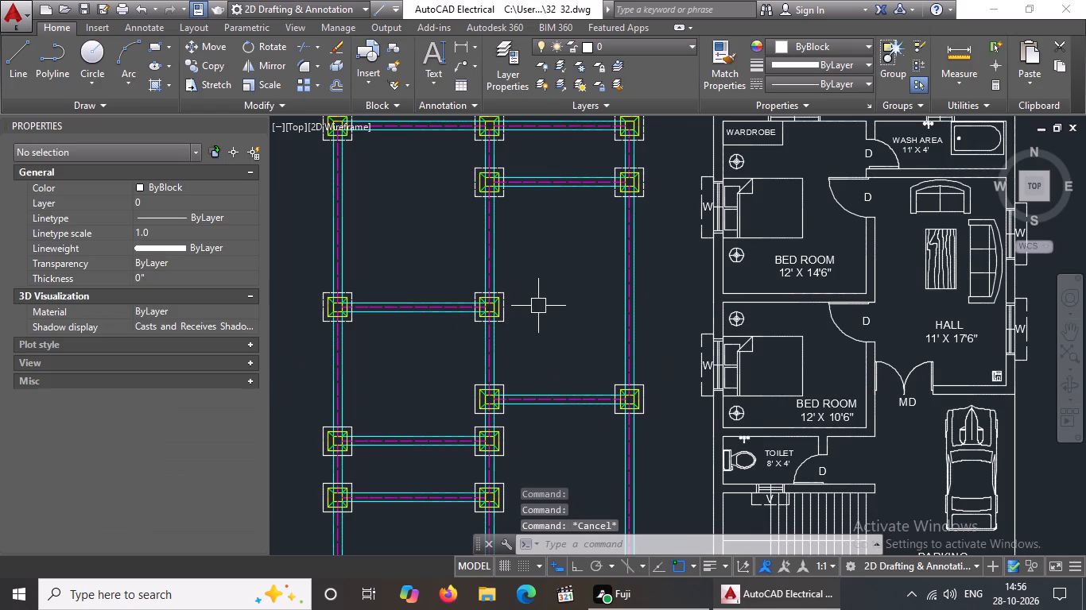
Give the top edge of the outer square on the fourth row's middle-column footing the ACAD_ISO02W100 linetype at scale 0.5.
{"action": "scroll", "coordinate": [502, 448], "scroll_direction": "up", "scroll_amount": 3}
{"action": "scroll", "coordinate": [442, 310], "scroll_direction": "down", "scroll_amount": 2}
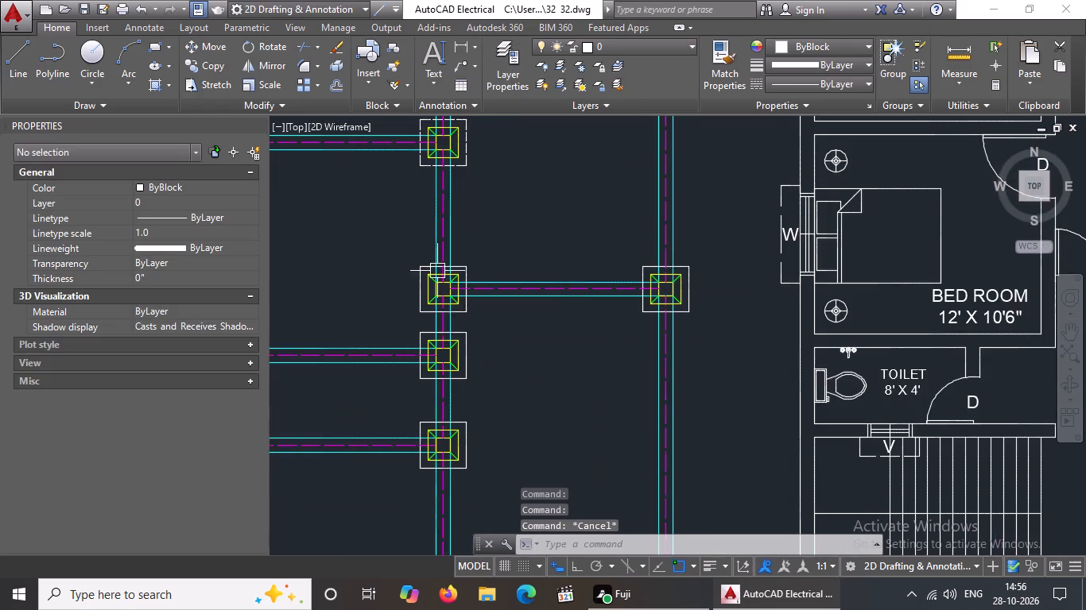
{"action": "scroll", "coordinate": [421, 256], "scroll_direction": "up", "scroll_amount": 2}
{"action": "left_click", "coordinate": [438, 284]}
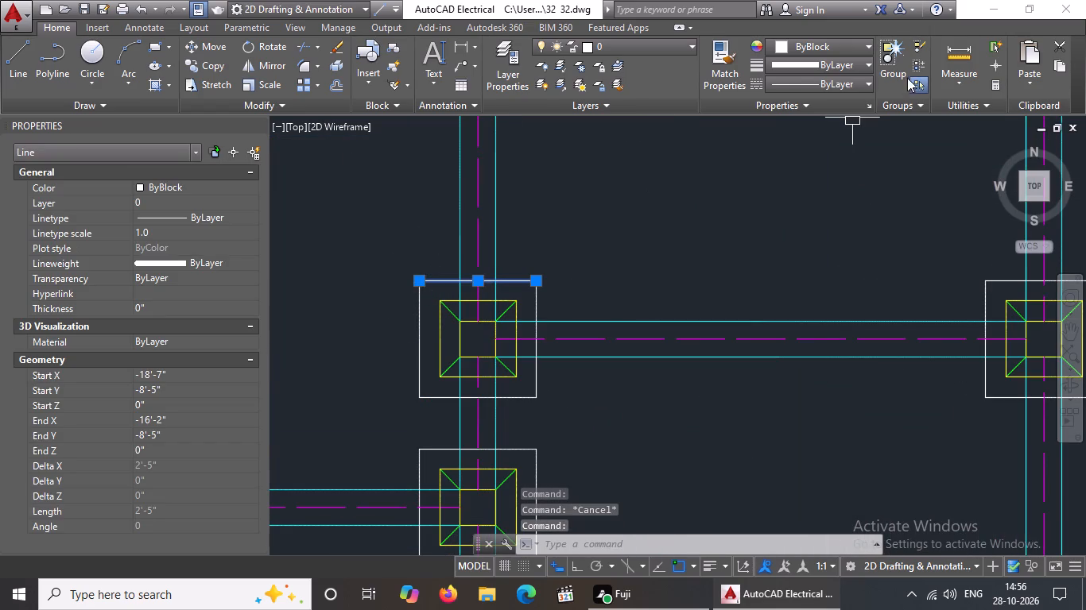
{"action": "left_click", "coordinate": [830, 86]}
{"action": "left_click", "coordinate": [829, 146]}
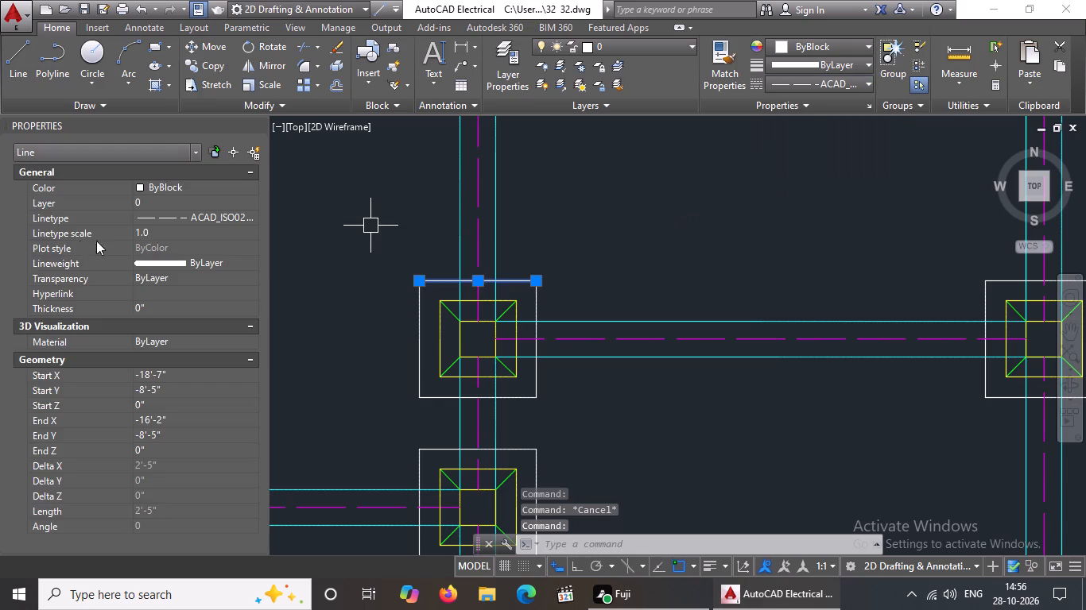
{"action": "left_click", "coordinate": [156, 230]}
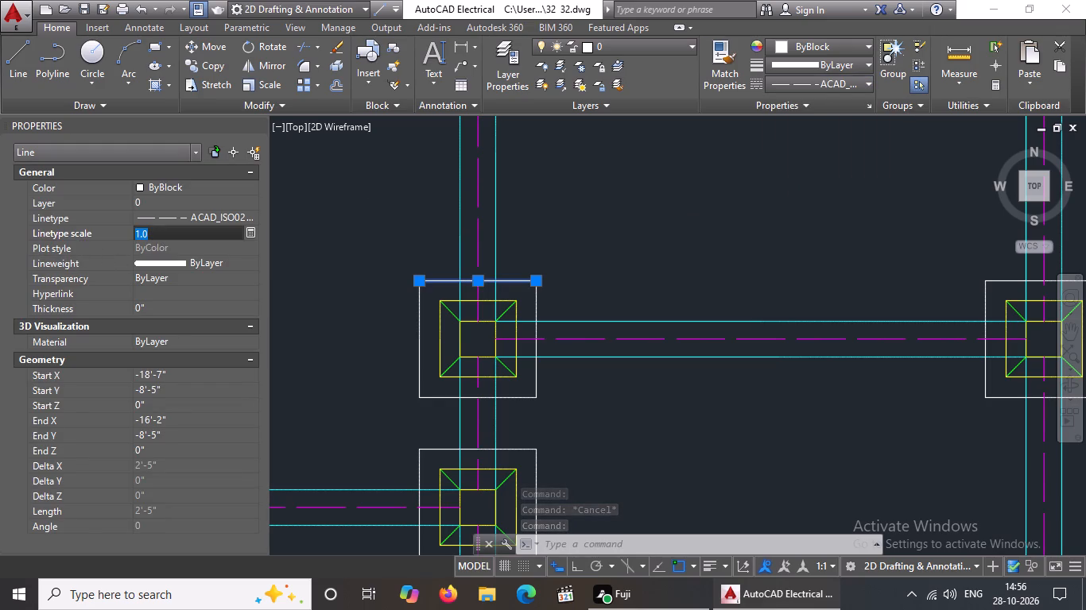
{"action": "key", "text": "BackSpace"}
{"action": "key", "text": "BackSpace"}
{"action": "key", "text": "BackSpace"}
{"action": "type", "text": "0.5"}
{"action": "key", "text": "Return"}
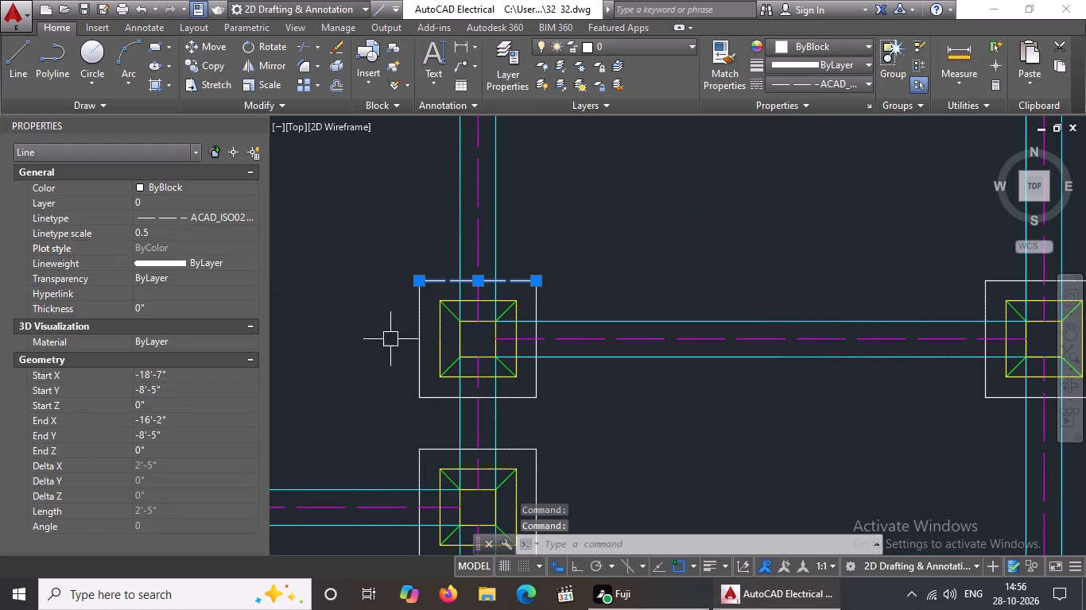
Set the left edge of the outer square on the fourth row's middle-column footing to ACAD_ISO02W100 linetype at linetype scale 0.5.
{"action": "left_click", "coordinate": [417, 334]}
{"action": "left_click", "coordinate": [803, 83]}
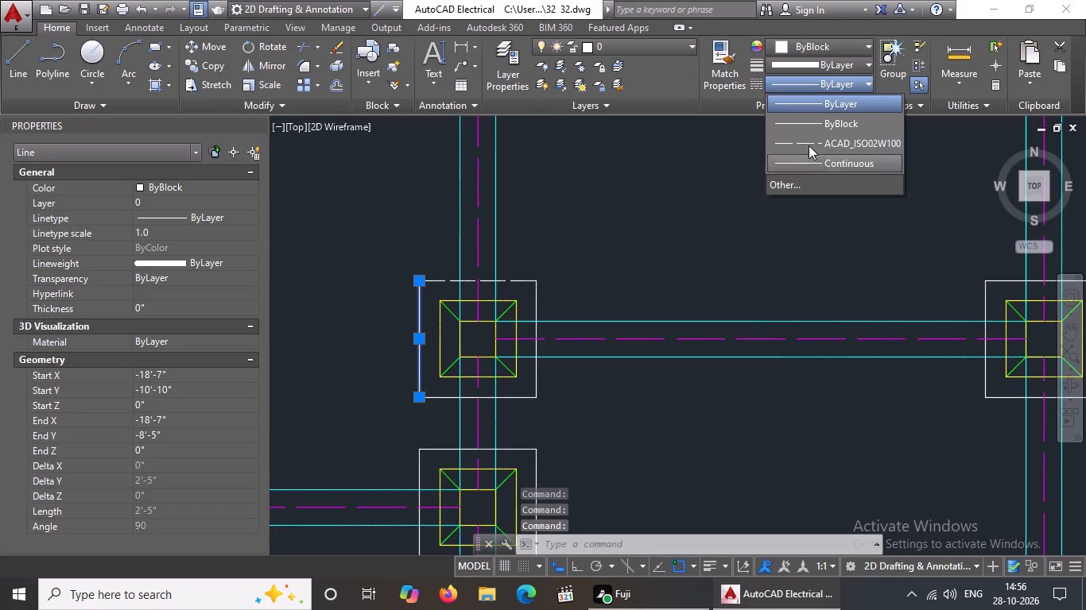
{"action": "left_click", "coordinate": [809, 144]}
{"action": "left_click", "coordinate": [176, 224]}
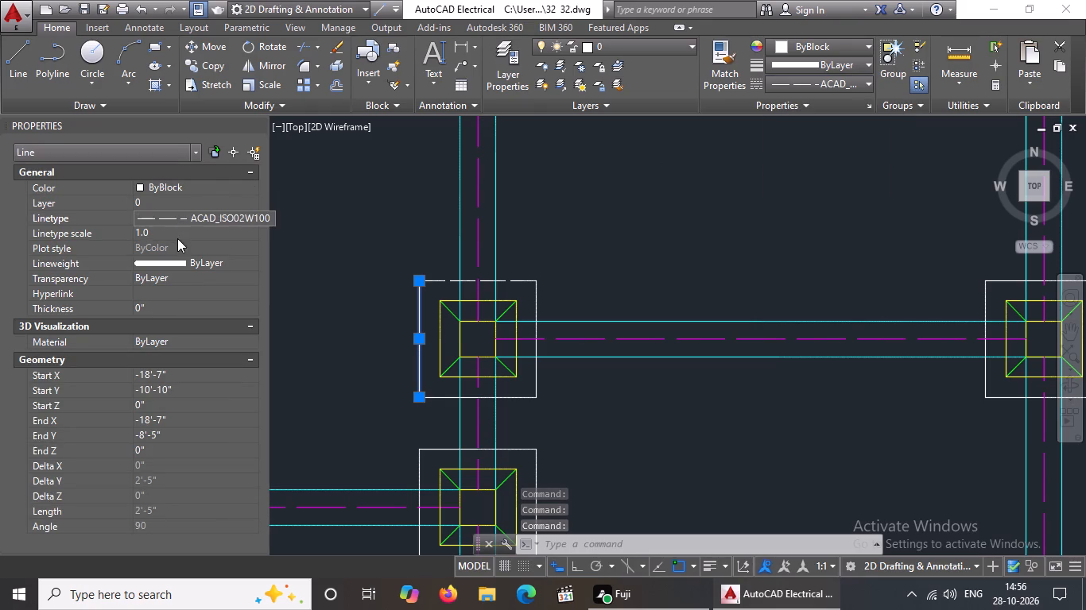
{"action": "left_click", "coordinate": [177, 238]}
{"action": "key", "text": "BackSpace"}
{"action": "key", "text": "BackSpace"}
{"action": "type", "text": "0.5"}
{"action": "key", "text": "Return"}
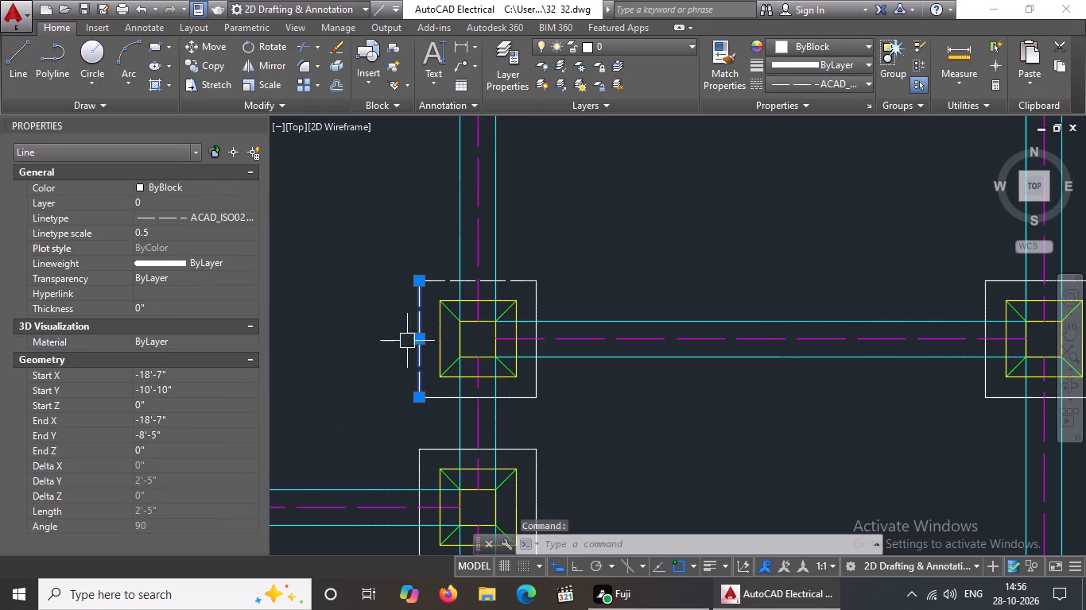
Change the bottom edge of the fourth row's middle-column footing's outer square to ACAD_ISO02W100 linetype with linetype scale 0.5.
{"action": "left_click", "coordinate": [516, 400]}
{"action": "left_click", "coordinate": [807, 87]}
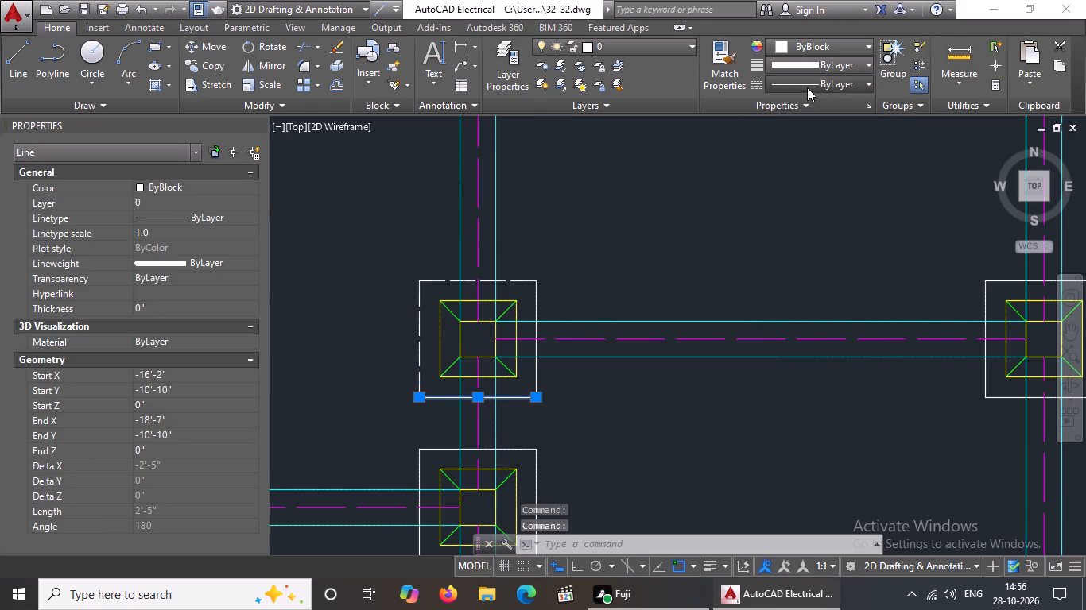
{"action": "left_click_drag", "start_coordinate": [816, 138], "coordinate": [813, 148]}
{"action": "left_click", "coordinate": [153, 235]}
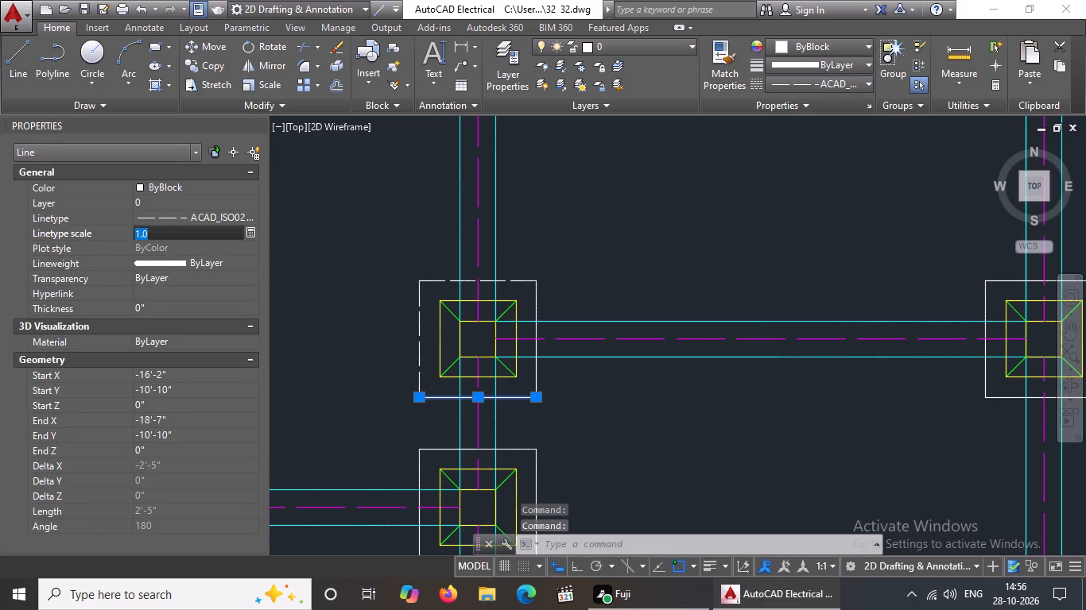
{"action": "key", "text": "BackSpace"}
{"action": "key", "text": "BackSpace"}
{"action": "type", "text": "0.5"}
{"action": "key", "text": "Return"}
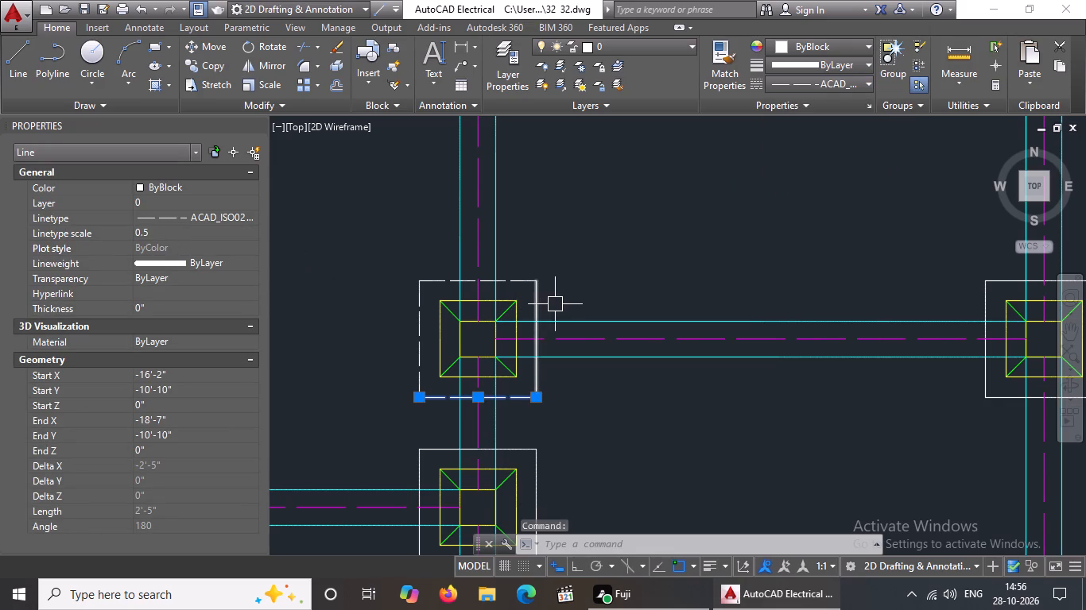
Give the right edge of the fourth row's middle-column footing's outer square the ACAD_ISO02W100 linetype at scale 0.5, and clear the selection.
{"action": "left_click", "coordinate": [538, 299]}
{"action": "left_click", "coordinate": [831, 79]}
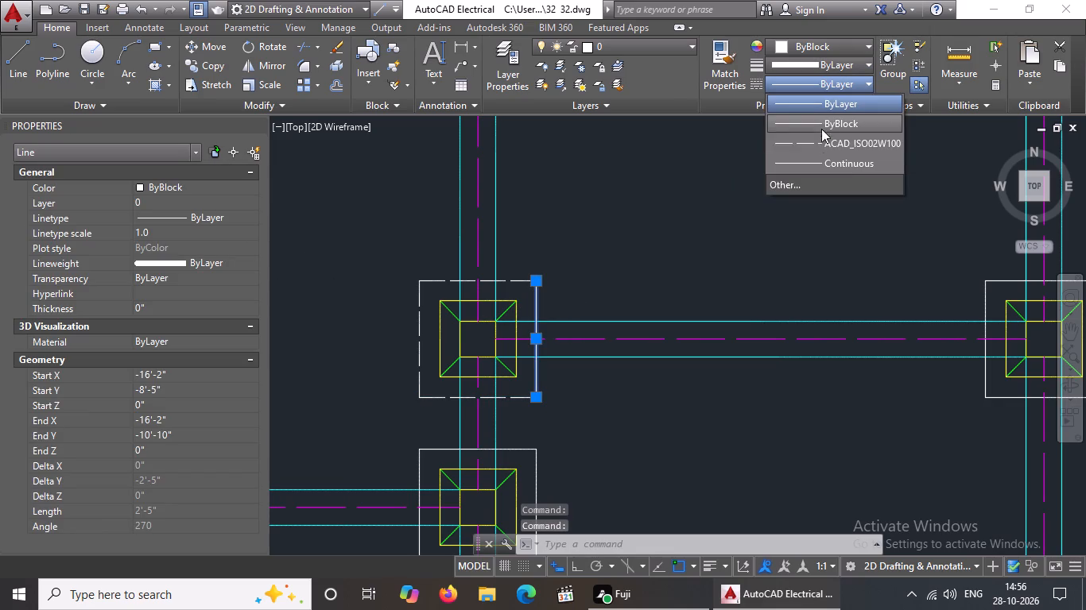
{"action": "left_click", "coordinate": [812, 145]}
{"action": "left_click", "coordinate": [173, 232]}
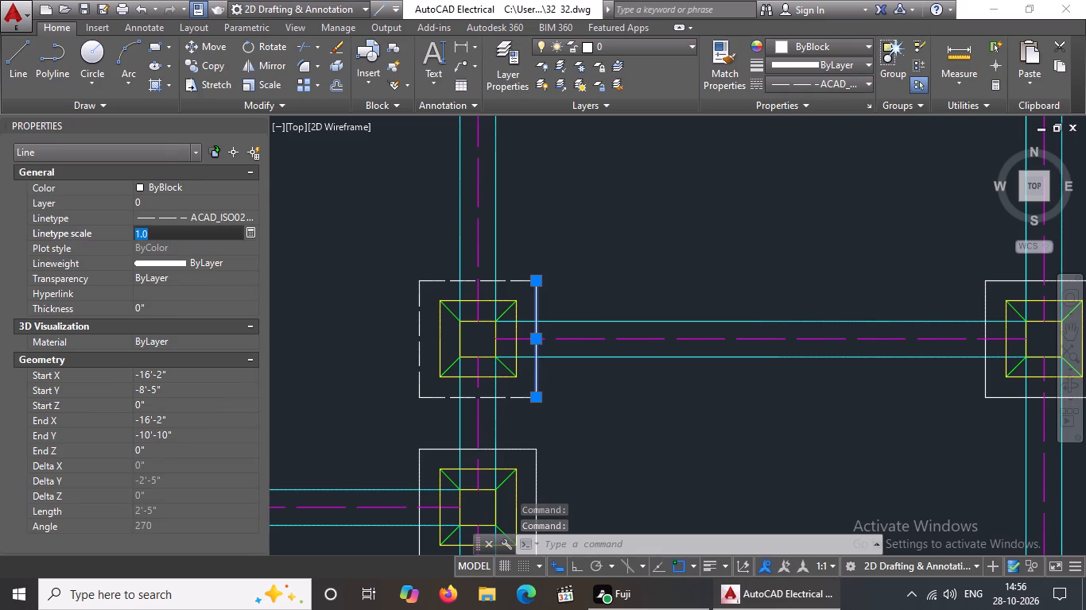
{"action": "key", "text": "BackSpace"}
{"action": "key", "text": "BackSpace"}
{"action": "key", "text": "BackSpace"}
{"action": "type", "text": "0.5"}
{"action": "key", "text": "Return"}
{"action": "scroll", "coordinate": [605, 341], "scroll_direction": "down", "scroll_amount": 1}
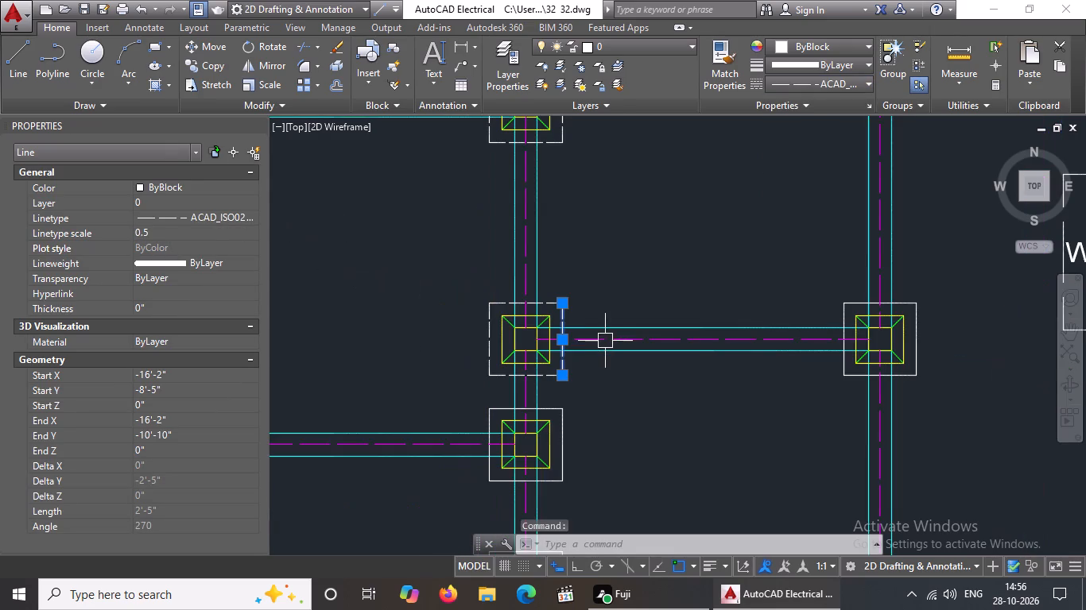
{"action": "scroll", "coordinate": [617, 335], "scroll_direction": "down", "scroll_amount": 1}
{"action": "scroll", "coordinate": [818, 321], "scroll_direction": "up", "scroll_amount": 1}
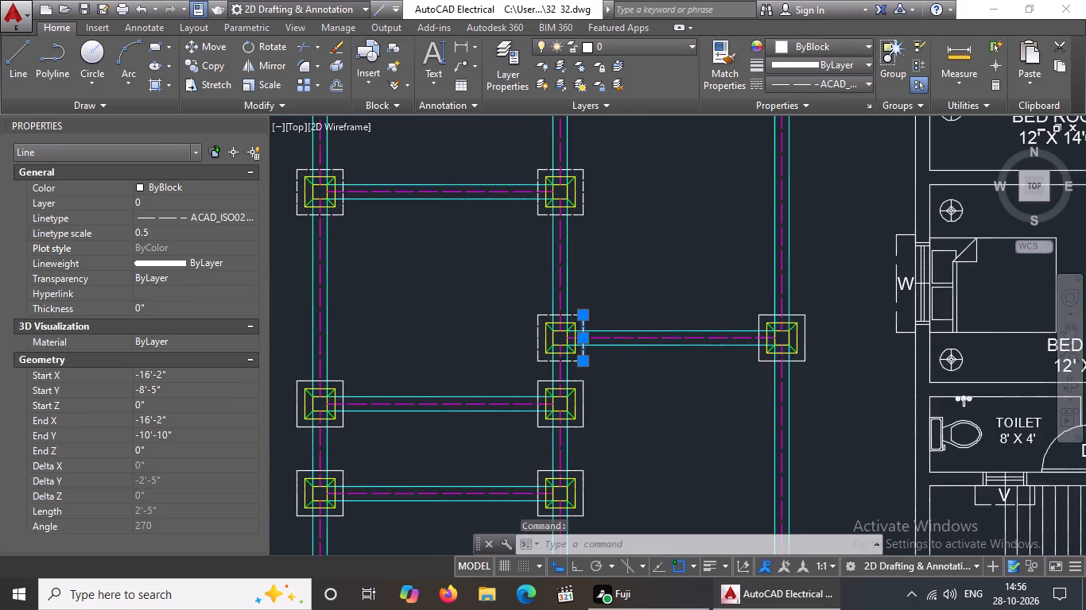
{"action": "scroll", "coordinate": [818, 321], "scroll_direction": "up", "scroll_amount": 2}
{"action": "scroll", "coordinate": [740, 301], "scroll_direction": "down", "scroll_amount": 2}
{"action": "key", "text": "Escape"}
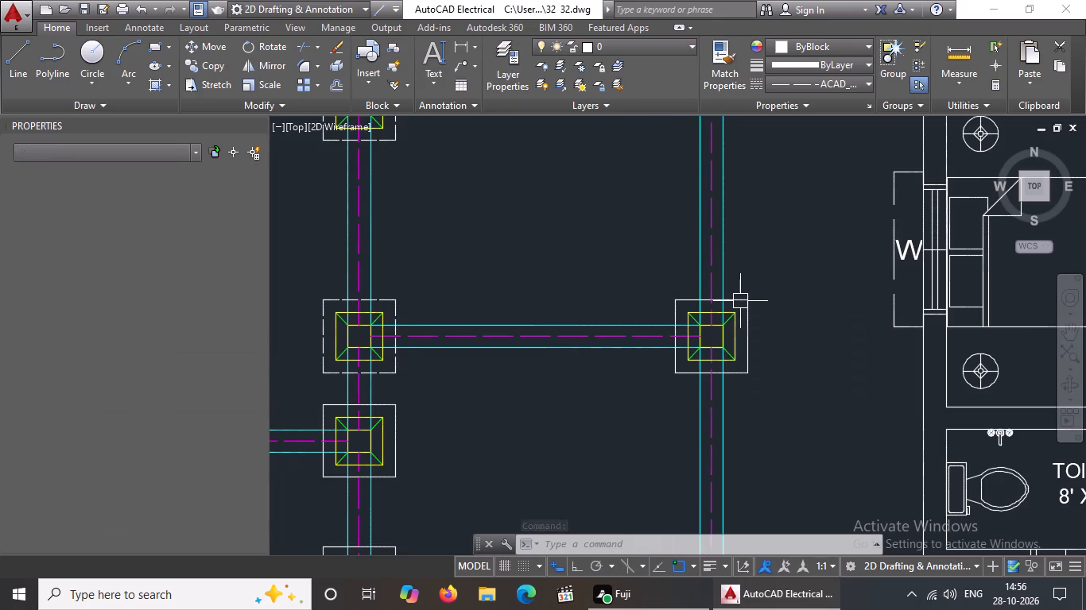
Set the top edge of the outer square on the fourth row's right-column footing to ACAD_ISO02W100 at linetype scale 0.5.
{"action": "scroll", "coordinate": [697, 311], "scroll_direction": "up", "scroll_amount": 2}
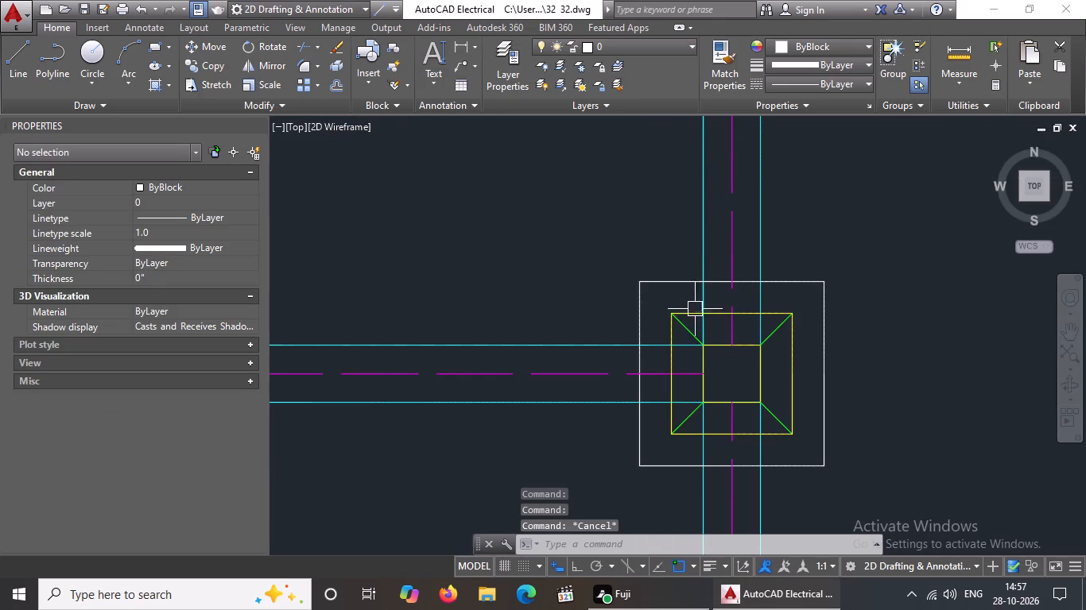
{"action": "left_click", "coordinate": [681, 281]}
{"action": "left_click", "coordinate": [832, 79]}
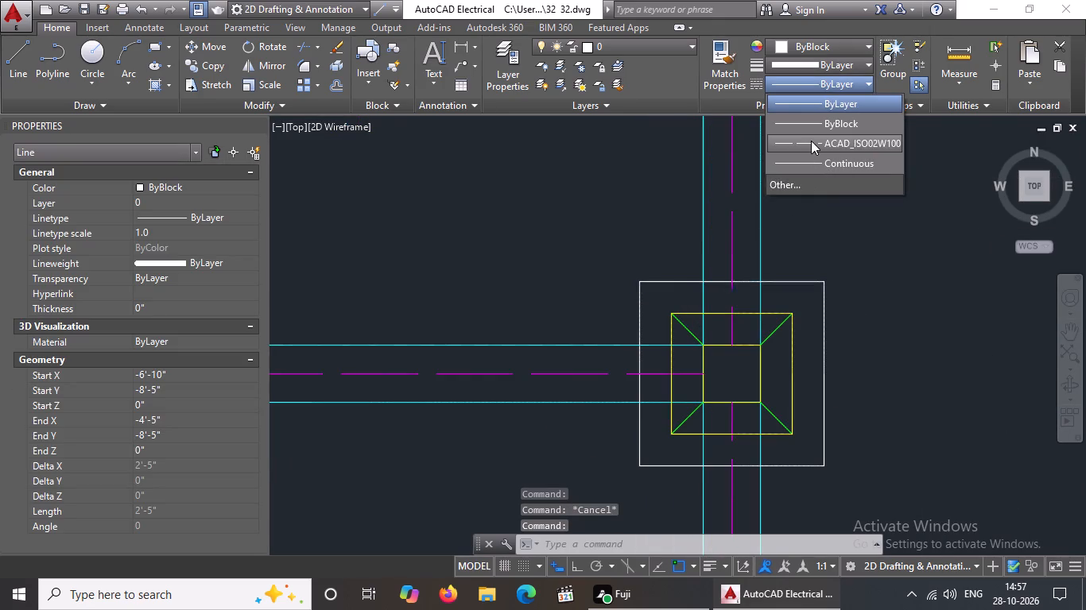
{"action": "left_click", "coordinate": [812, 141]}
{"action": "left_click", "coordinate": [169, 233]}
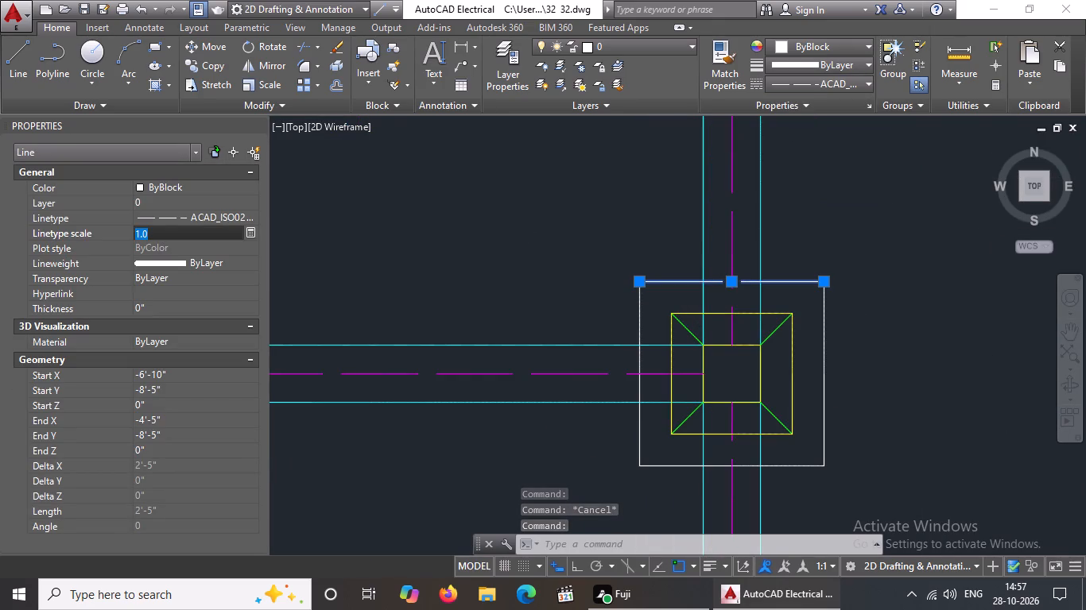
{"action": "key", "text": "BackSpace"}
{"action": "key", "text": "BackSpace"}
{"action": "type", "text": "0.5"}
{"action": "key", "text": "Return"}
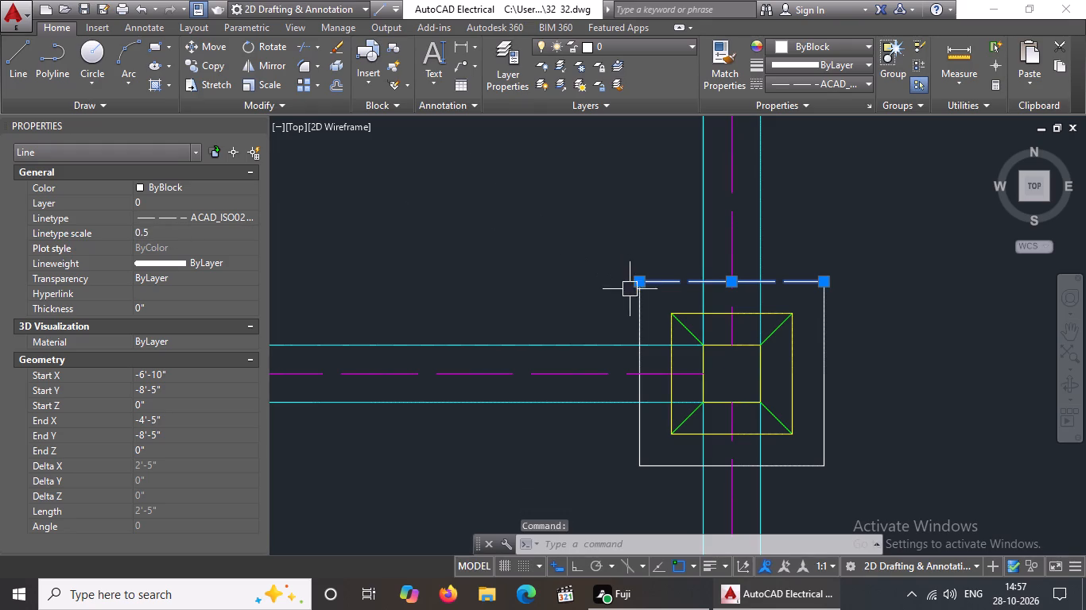
Change the left edge of the fourth row's right-column footing's outer square to ACAD_ISO02W100 linetype with linetype scale 0.5.
{"action": "left_click", "coordinate": [638, 317]}
{"action": "left_click", "coordinate": [859, 75]}
{"action": "left_click", "coordinate": [853, 82]}
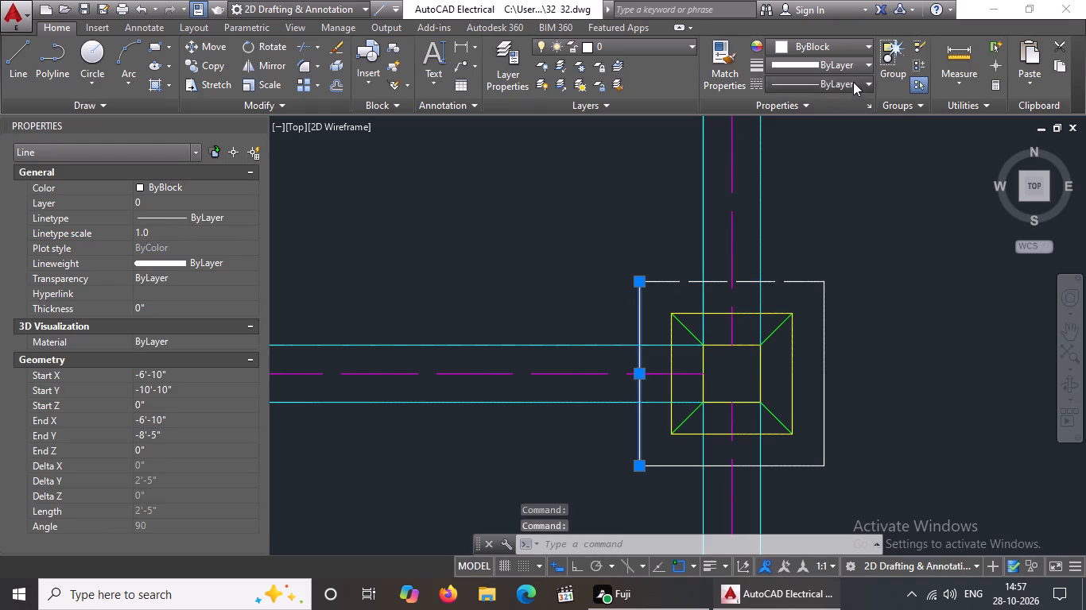
{"action": "left_click", "coordinate": [824, 130]}
{"action": "left_click", "coordinate": [817, 90]}
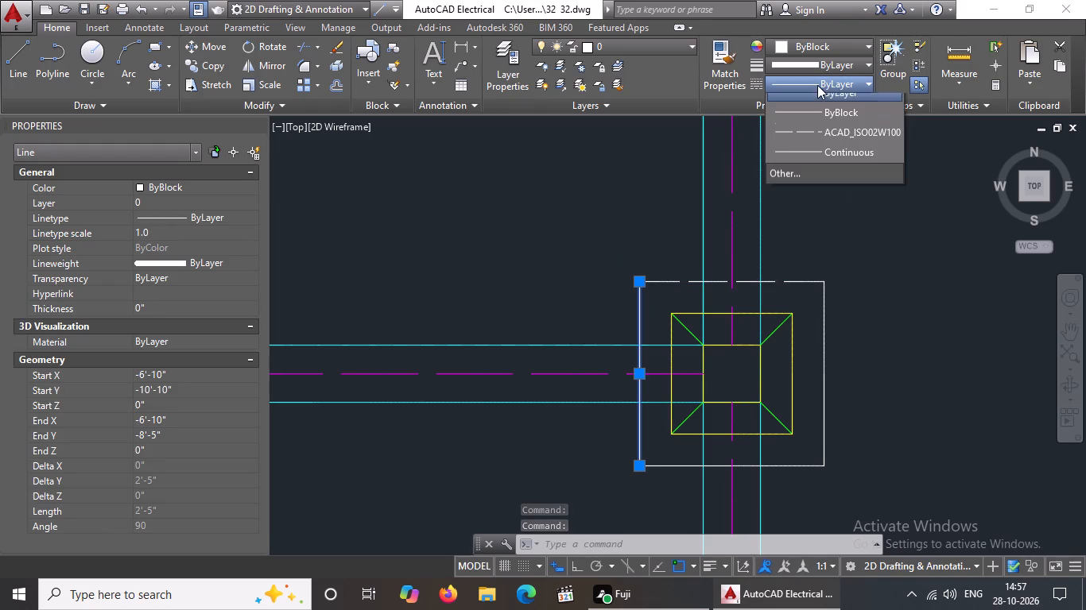
{"action": "left_click", "coordinate": [813, 143]}
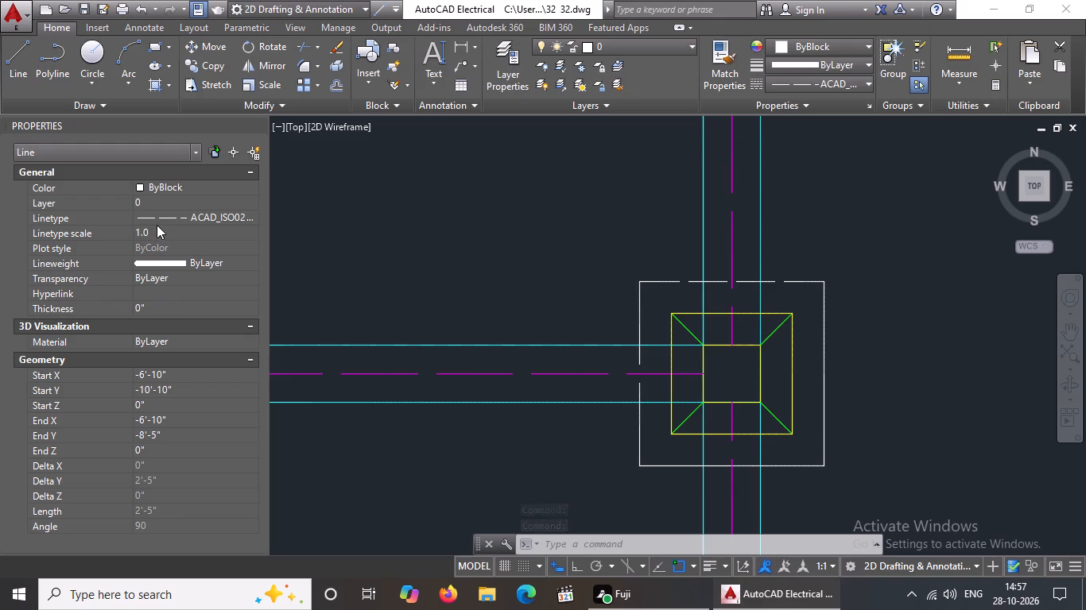
{"action": "left_click", "coordinate": [157, 226]}
{"action": "key", "text": "BackSpace"}
{"action": "key", "text": "BackSpace"}
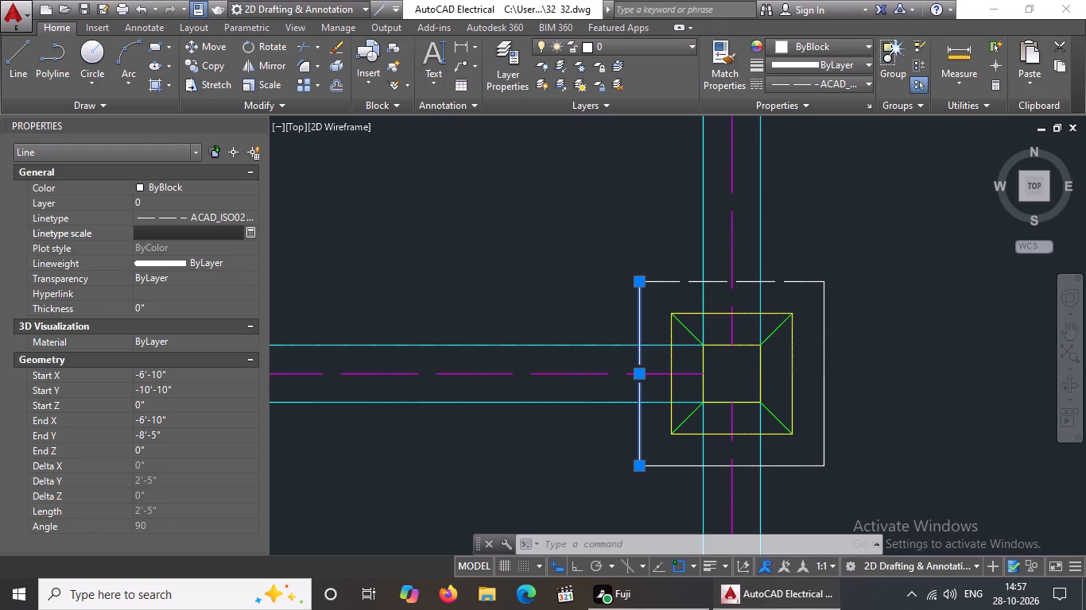
{"action": "type", "text": "0.5"}
{"action": "key", "text": "Return"}
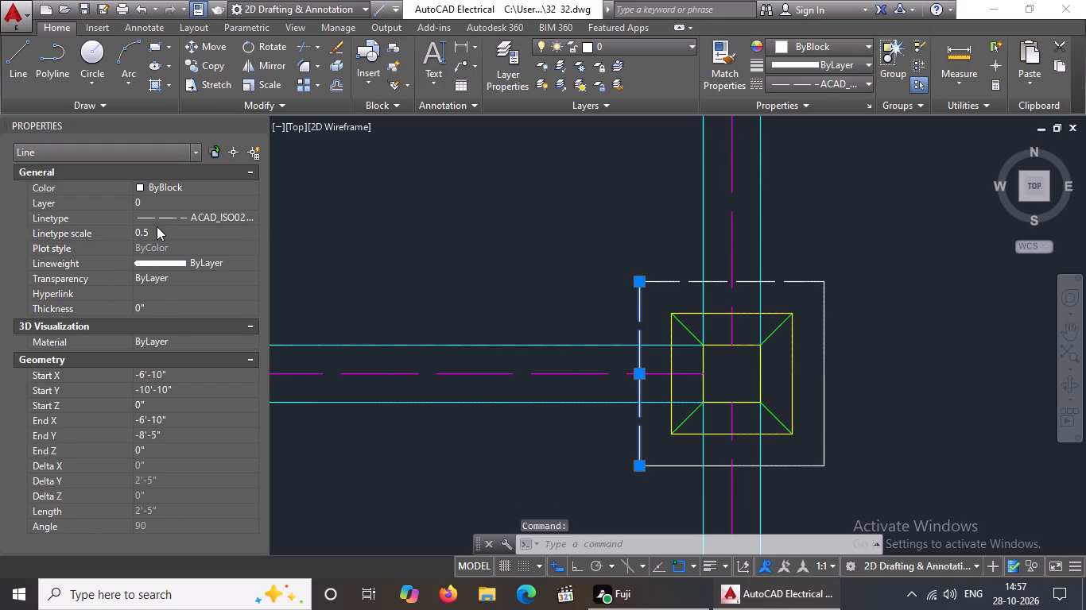
Give the right edge of the outer square on the fourth row's right-column footing the ACAD_ISO02W100 linetype at scale 0.5.
{"action": "left_click", "coordinate": [819, 327]}
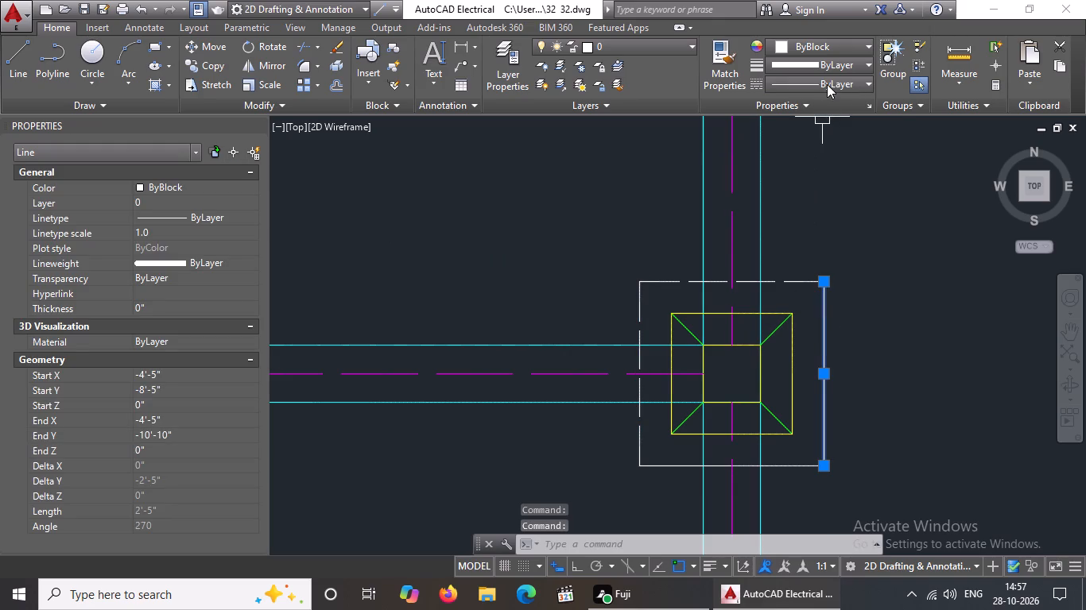
{"action": "left_click", "coordinate": [828, 83]}
{"action": "left_click", "coordinate": [844, 145]}
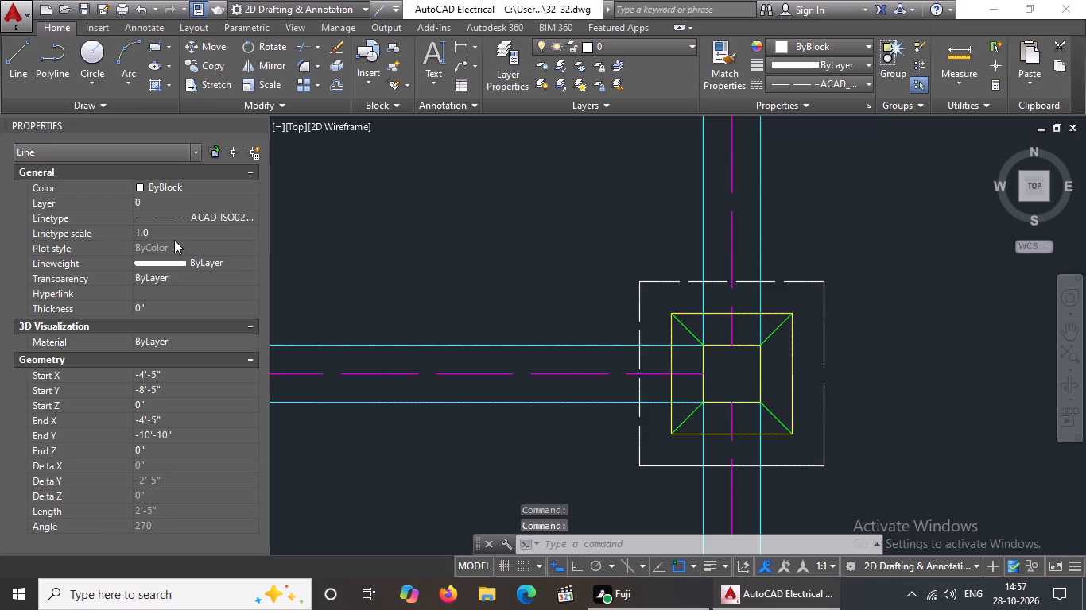
{"action": "left_click", "coordinate": [174, 237]}
{"action": "key", "text": "BackSpace"}
{"action": "key", "text": "BackSpace"}
{"action": "type", "text": "0.5"}
{"action": "key", "text": "Return"}
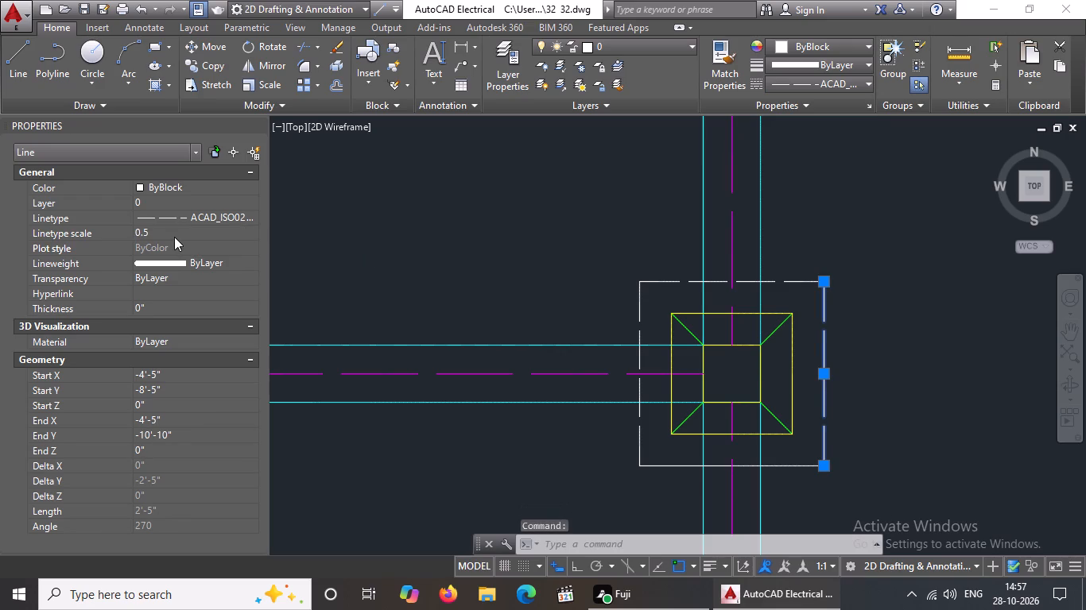
Set the bottom edge of the fourth row's right-column footing's outer square to ACAD_ISO02W100 at linetype scale 0.5, and clear the selection.
{"action": "left_click", "coordinate": [664, 471]}
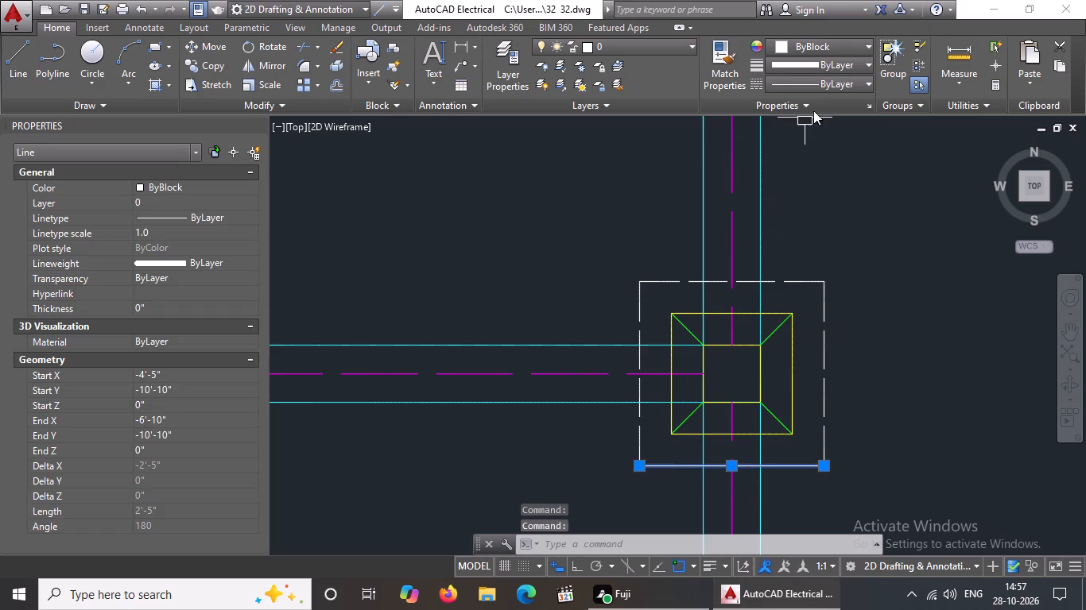
{"action": "left_click", "coordinate": [836, 79]}
{"action": "left_click", "coordinate": [809, 140]}
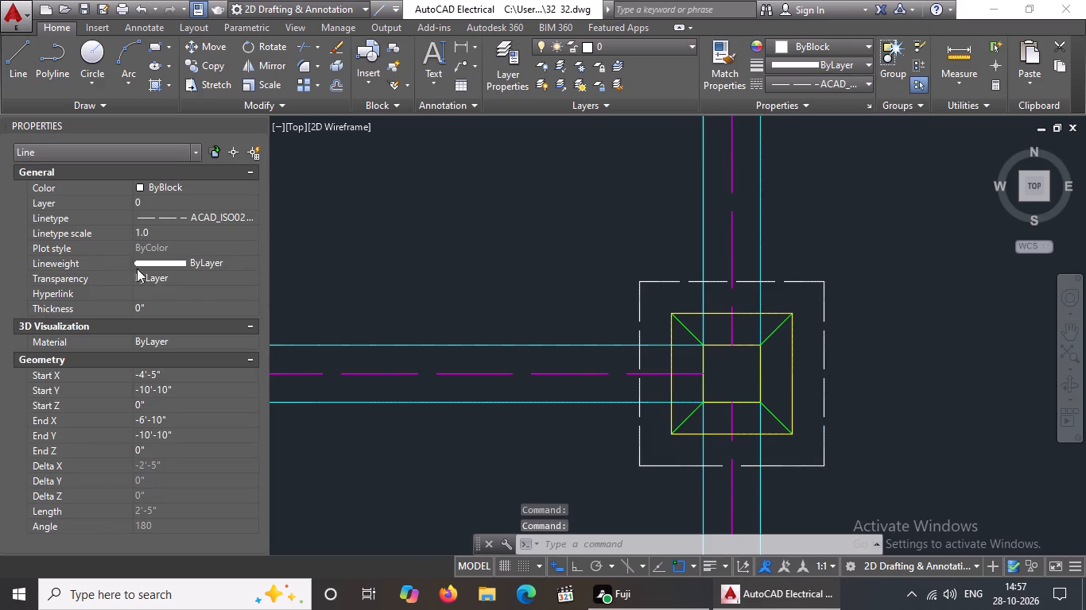
{"action": "left_click", "coordinate": [178, 228]}
{"action": "key", "text": "BackSpace"}
{"action": "key", "text": "BackSpace"}
{"action": "key", "text": "BackSpace"}
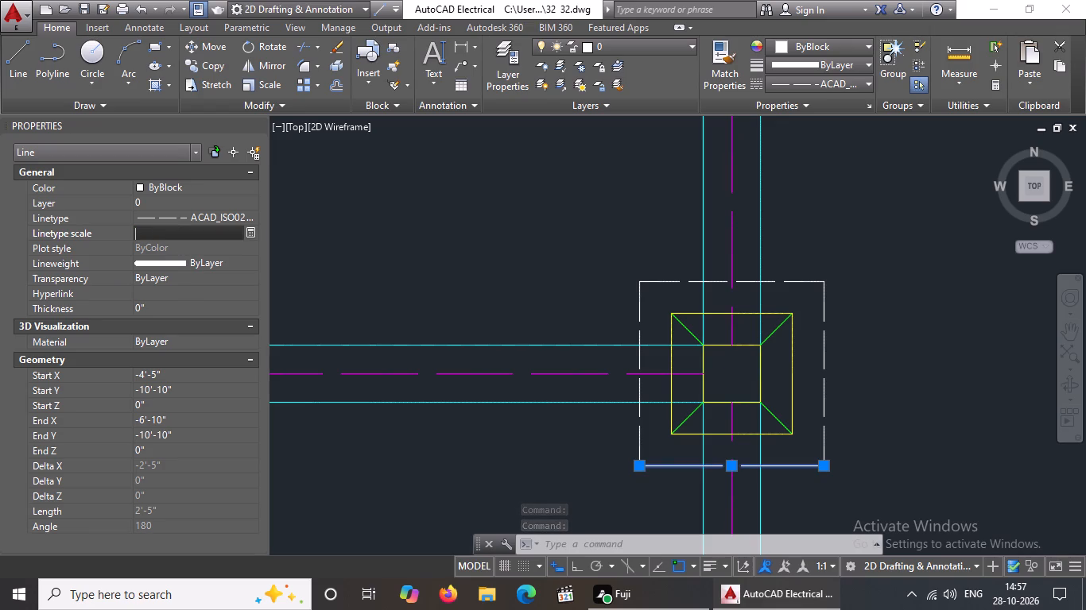
{"action": "type", "text": "0.5"}
{"action": "key", "text": "Return"}
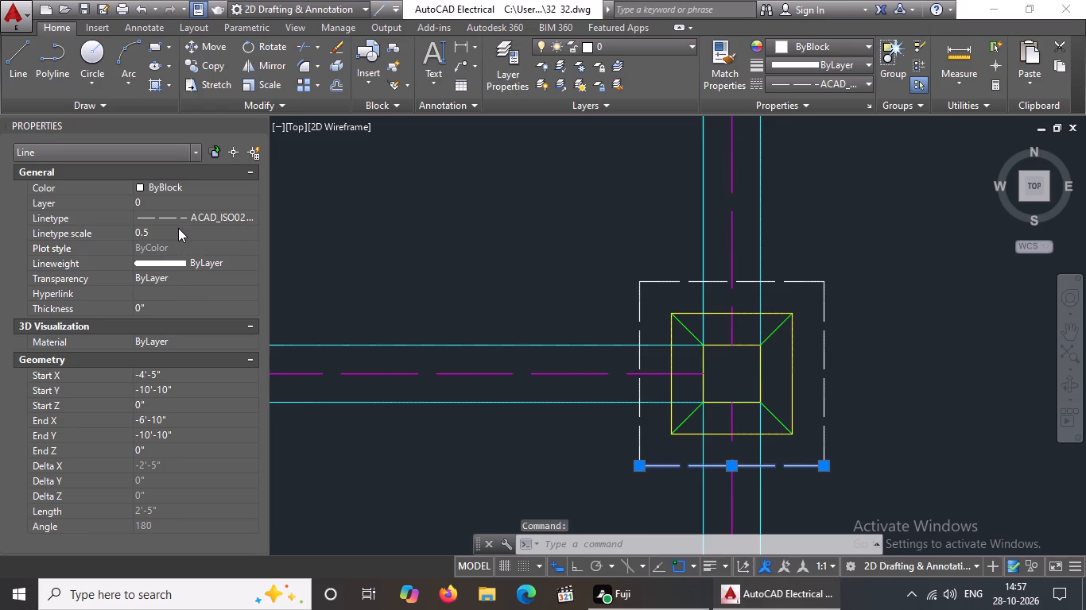
{"action": "scroll", "coordinate": [295, 222], "scroll_direction": "down", "scroll_amount": 2}
{"action": "scroll", "coordinate": [404, 277], "scroll_direction": "down", "scroll_amount": 3}
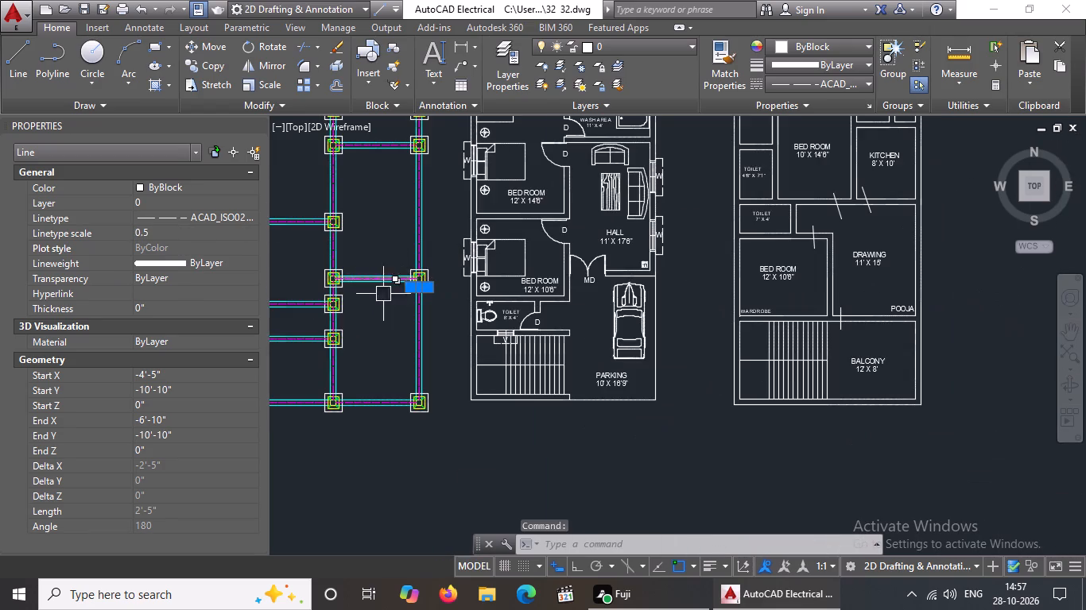
{"action": "scroll", "coordinate": [315, 280], "scroll_direction": "up", "scroll_amount": 3}
{"action": "scroll", "coordinate": [315, 278], "scroll_direction": "down", "scroll_amount": 3}
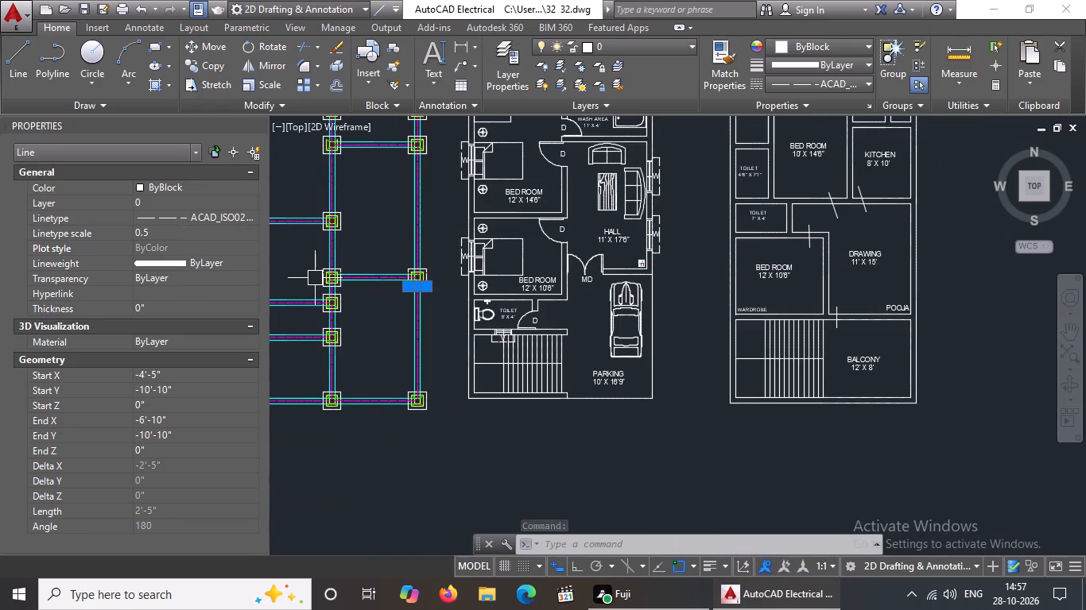
{"action": "middle_click_drag", "start_coordinate": [327, 284], "coordinate": [482, 351]}
{"action": "scroll", "coordinate": [437, 370], "scroll_direction": "up", "scroll_amount": 2}
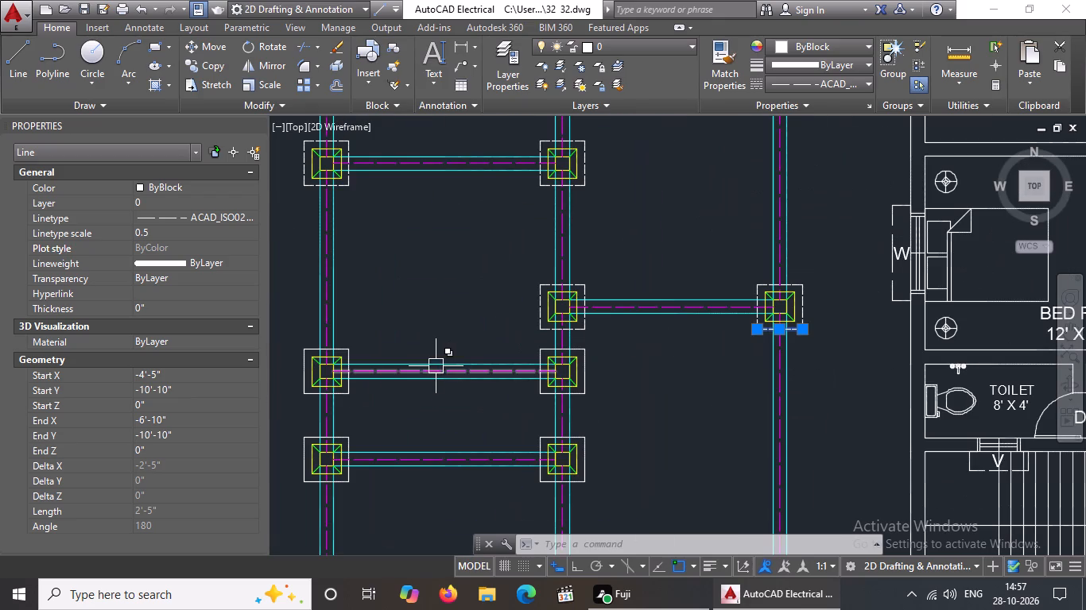
{"action": "scroll", "coordinate": [317, 382], "scroll_direction": "up", "scroll_amount": 3}
{"action": "scroll", "coordinate": [514, 268], "scroll_direction": "down", "scroll_amount": 4}
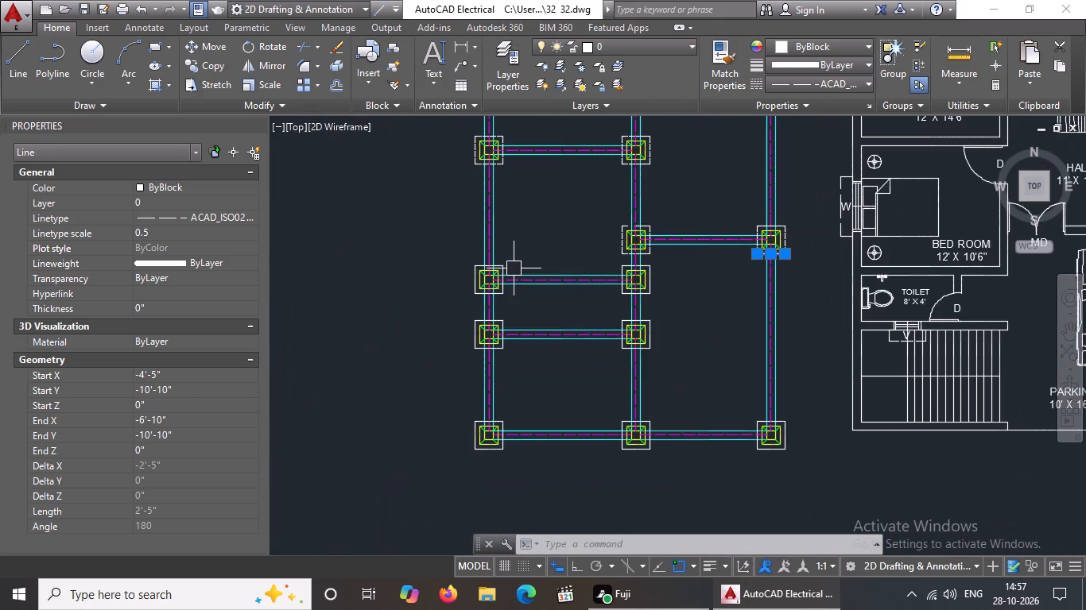
{"action": "key", "text": "Escape"}
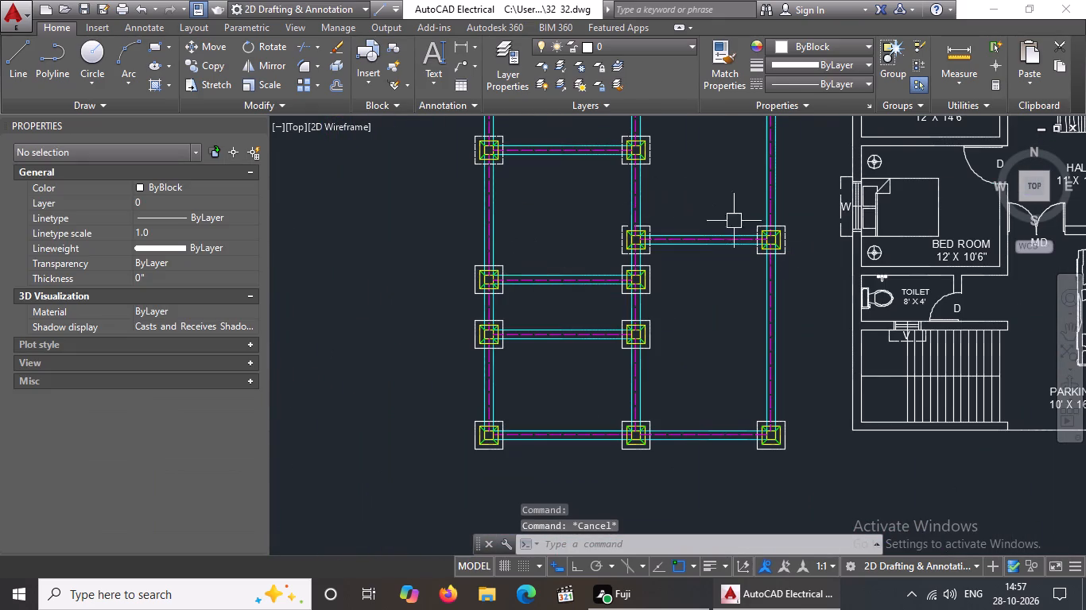
Set the left edge of the outer square on the fifth row's left-column footing to ACAD_ISO02W100 at linetype scale 0.5.
{"action": "scroll", "coordinate": [804, 241], "scroll_direction": "up", "scroll_amount": 2}
{"action": "scroll", "coordinate": [292, 339], "scroll_direction": "down", "scroll_amount": 3}
{"action": "middle_click_drag", "start_coordinate": [324, 311], "coordinate": [630, 394]}
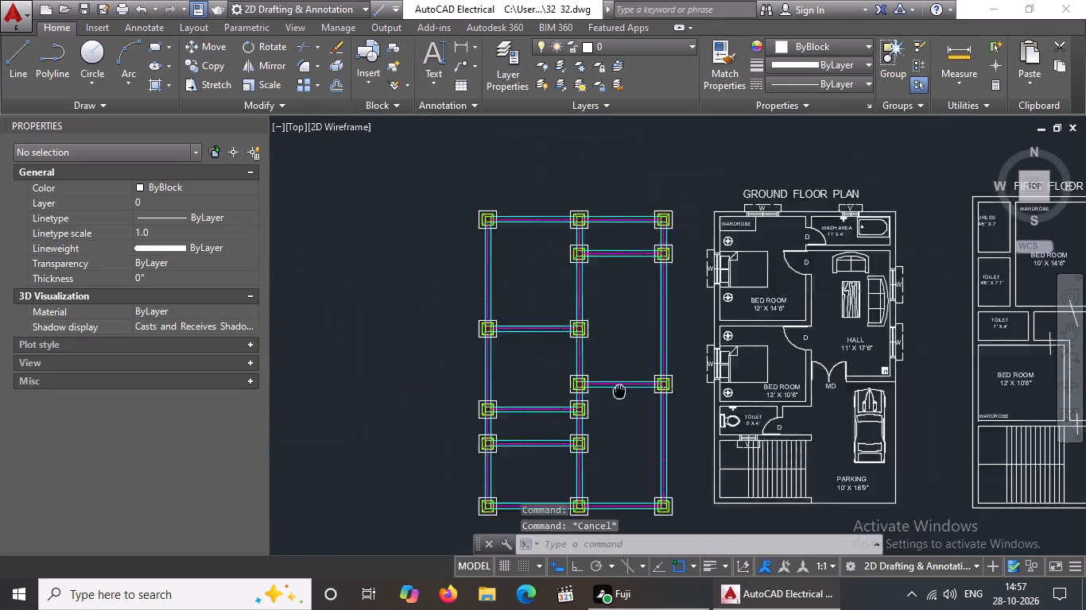
{"action": "middle_click_drag", "start_coordinate": [630, 394], "coordinate": [645, 398]}
{"action": "scroll", "coordinate": [666, 443], "scroll_direction": "up", "scroll_amount": 3}
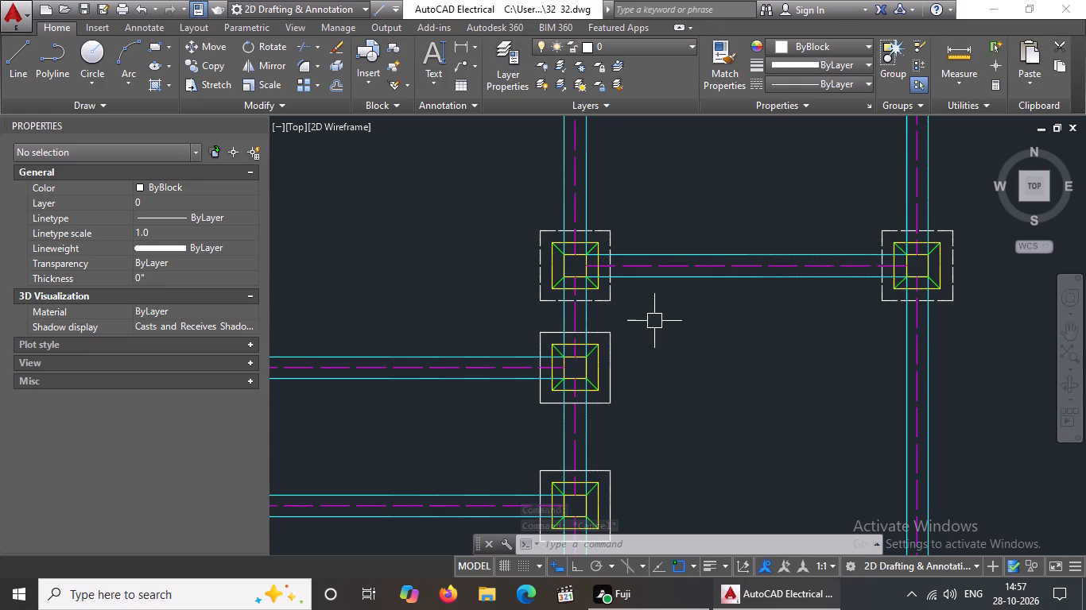
{"action": "scroll", "coordinate": [659, 311], "scroll_direction": "down", "scroll_amount": 2}
{"action": "scroll", "coordinate": [499, 349], "scroll_direction": "up", "scroll_amount": 2}
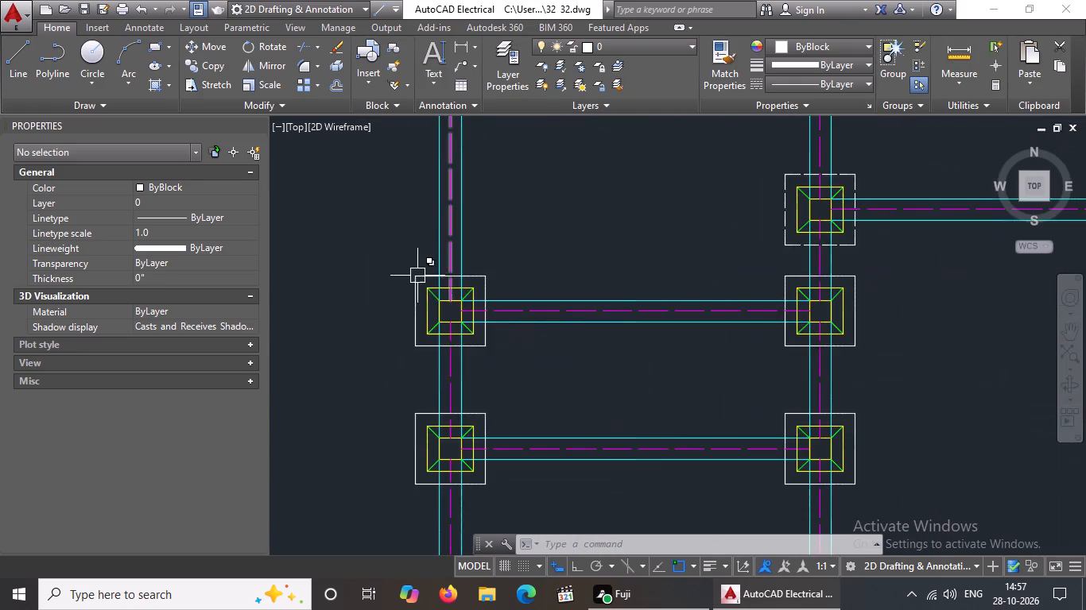
{"action": "scroll", "coordinate": [417, 275], "scroll_direction": "up", "scroll_amount": 2}
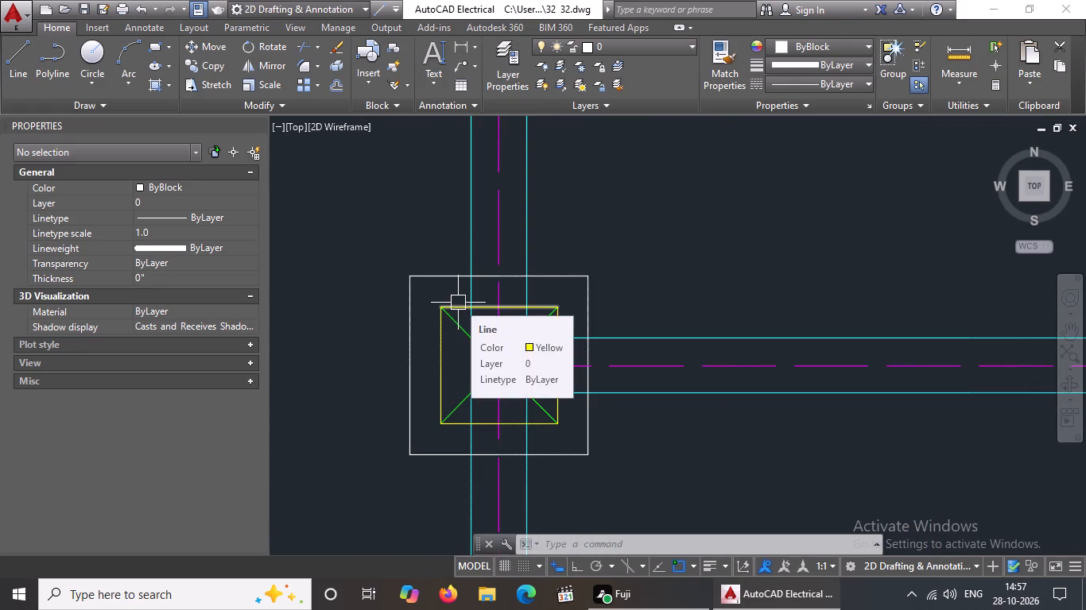
{"action": "left_click", "coordinate": [410, 343]}
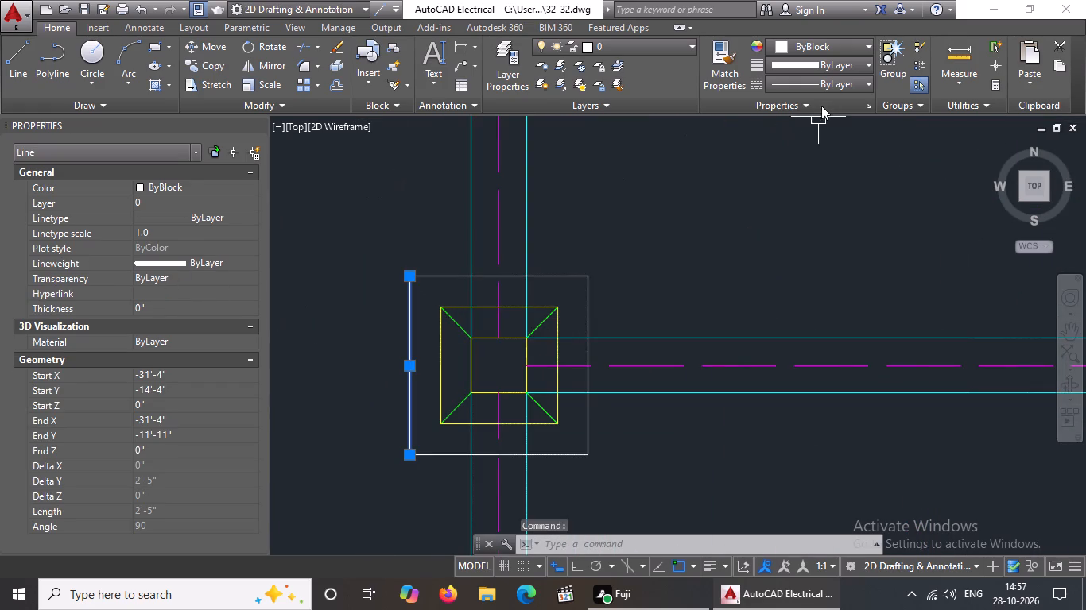
{"action": "left_click", "coordinate": [821, 79]}
{"action": "left_click_drag", "start_coordinate": [813, 145], "coordinate": [809, 152]}
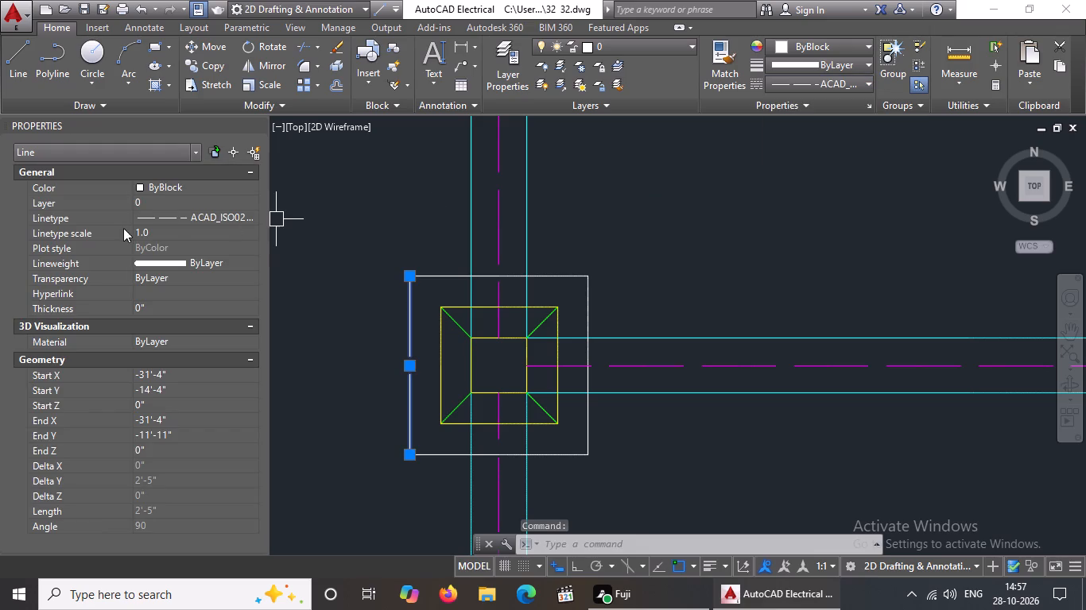
{"action": "left_click", "coordinate": [169, 231]}
{"action": "key", "text": "BackSpace"}
{"action": "key", "text": "BackSpace"}
{"action": "type", "text": "0.5"}
{"action": "key", "text": "Return"}
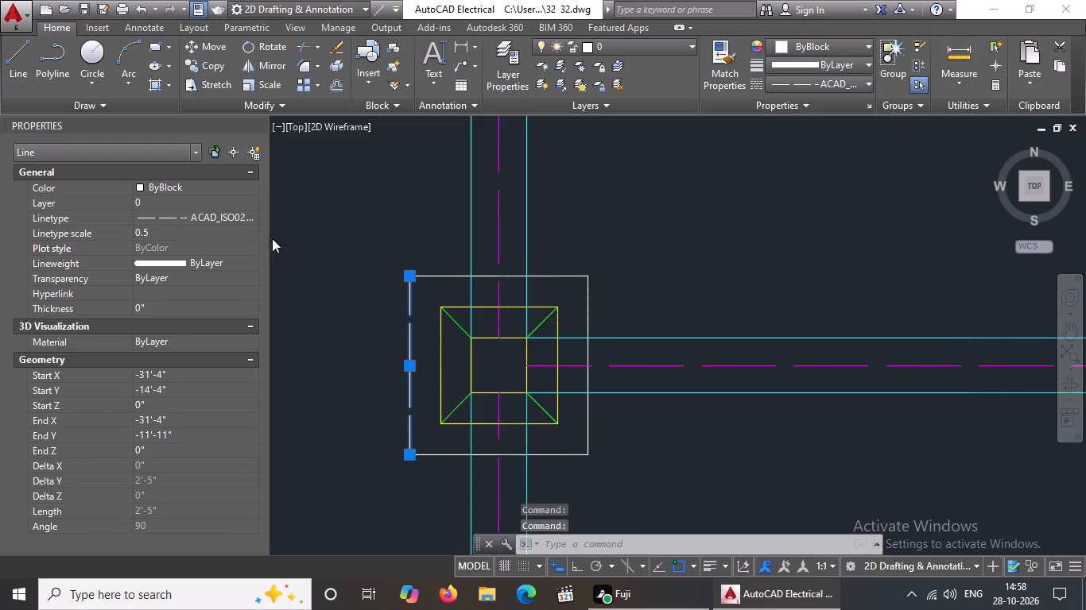
Set the top edge of the fifth row's left-column footing's outer square to ACAD_ISO02W100 at linetype scale 0.5.
{"action": "left_click", "coordinate": [439, 277]}
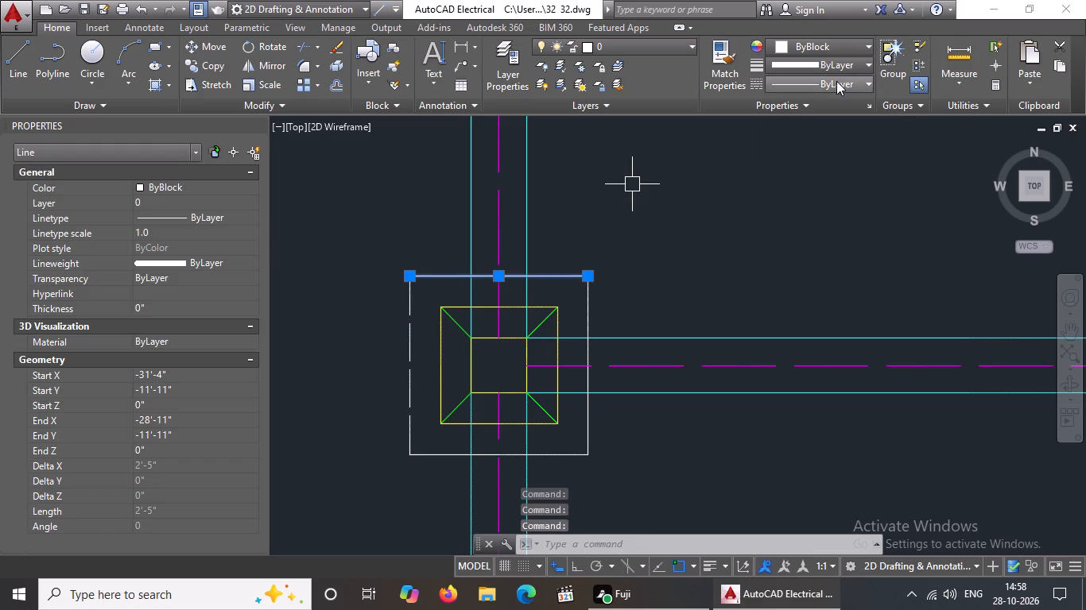
{"action": "left_click", "coordinate": [836, 81]}
{"action": "left_click", "coordinate": [842, 138]}
{"action": "left_click", "coordinate": [156, 231]}
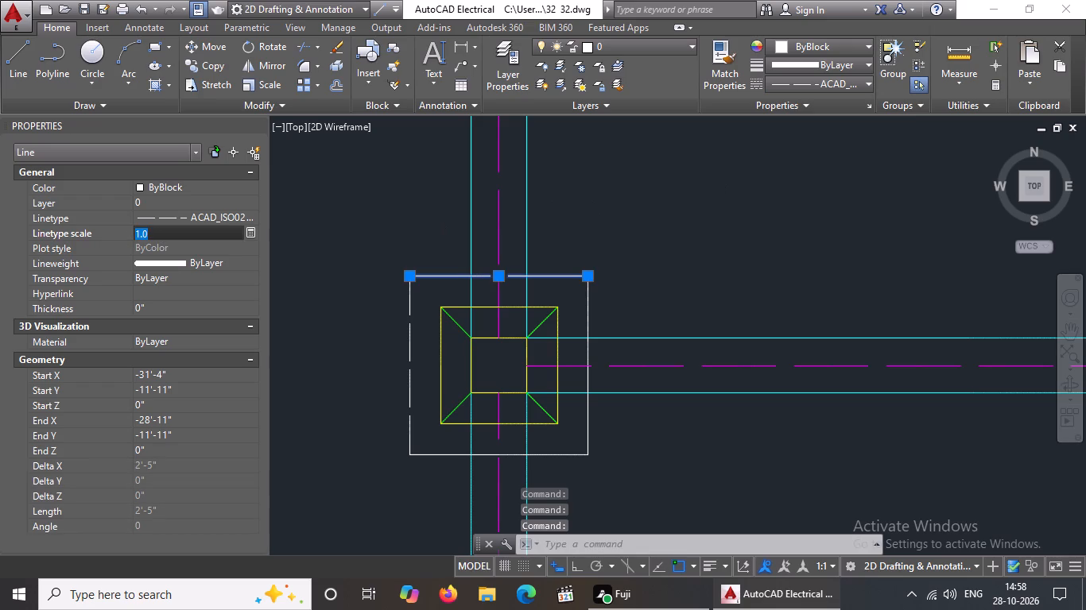
{"action": "key", "text": "BackSpace"}
{"action": "key", "text": "BackSpace"}
{"action": "type", "text": "0.5"}
{"action": "key", "text": "Return"}
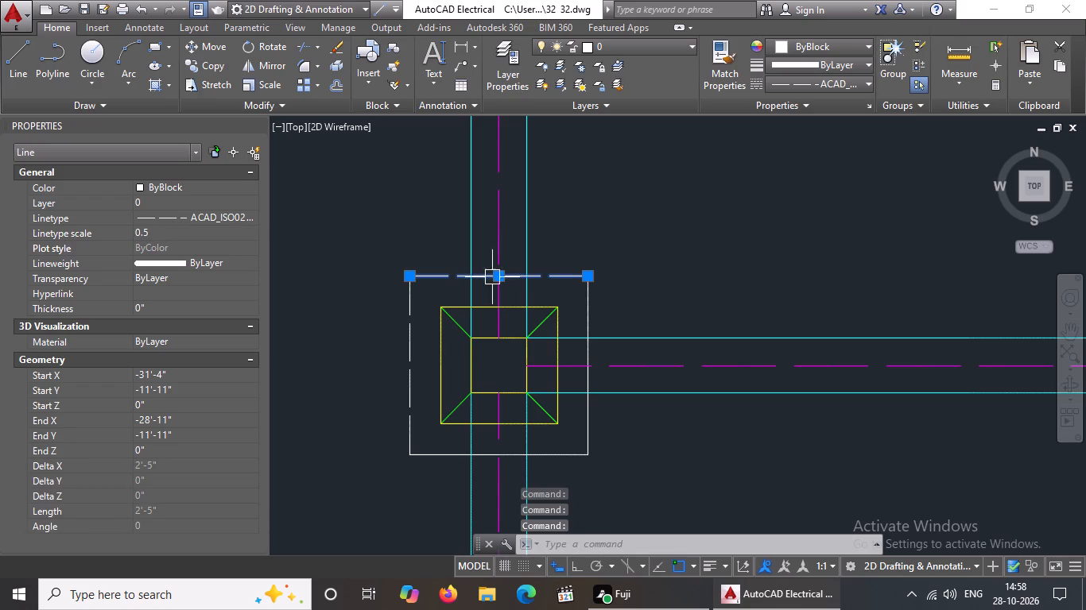
Give the right edge of the outer square on the fifth row's left-column footing the ACAD_ISO02W100 linetype at scale 0.5.
{"action": "left_click", "coordinate": [595, 315]}
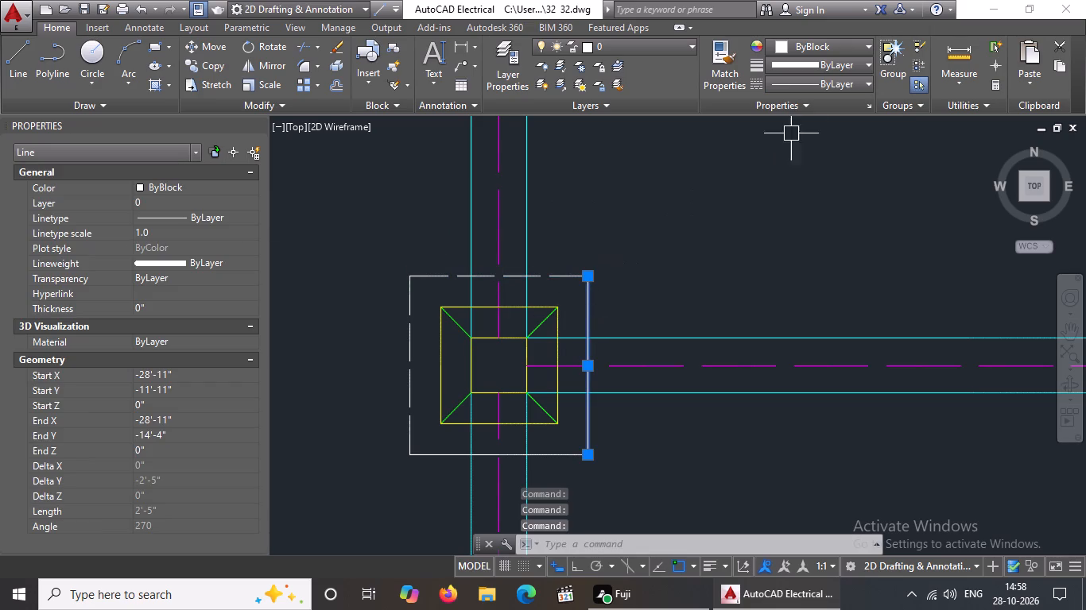
{"action": "left_click", "coordinate": [807, 81]}
{"action": "left_click", "coordinate": [800, 139]}
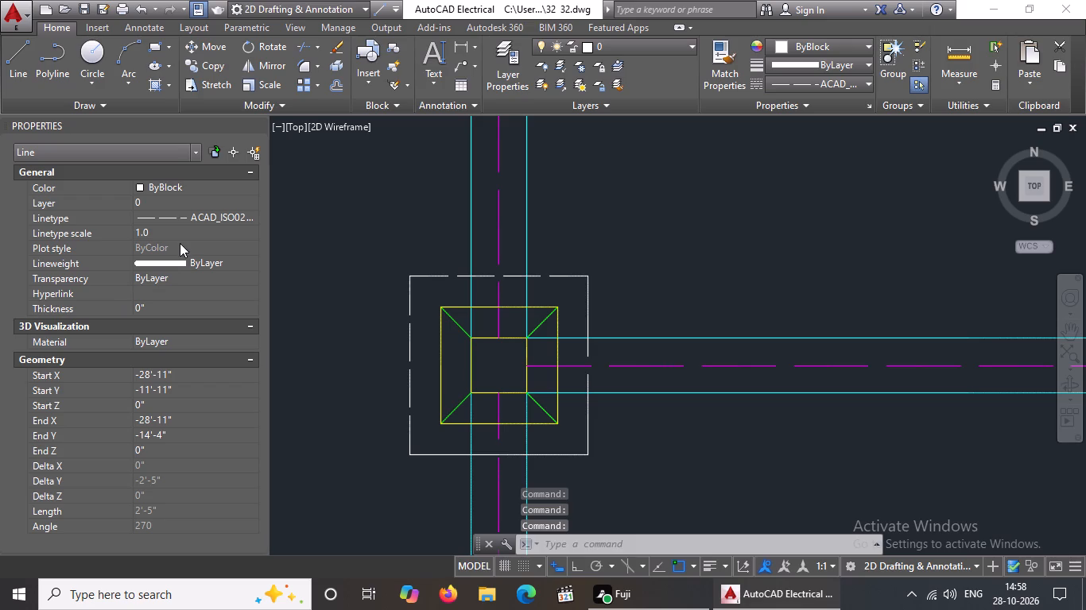
{"action": "left_click", "coordinate": [182, 232]}
{"action": "key", "text": "BackSpace"}
{"action": "key", "text": "BackSpace"}
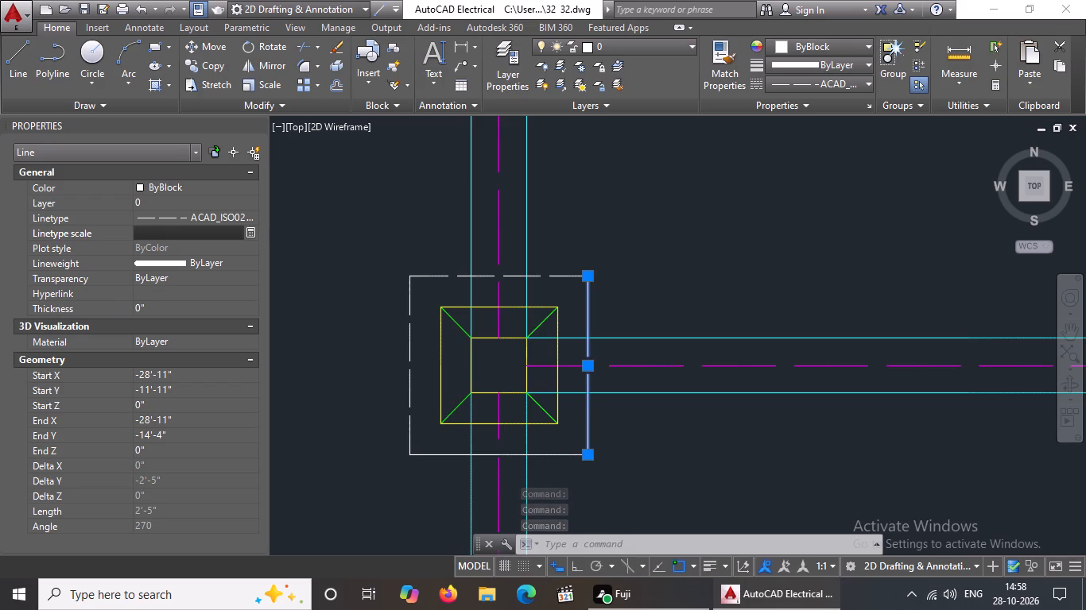
{"action": "type", "text": "0.5"}
{"action": "key", "text": "Return"}
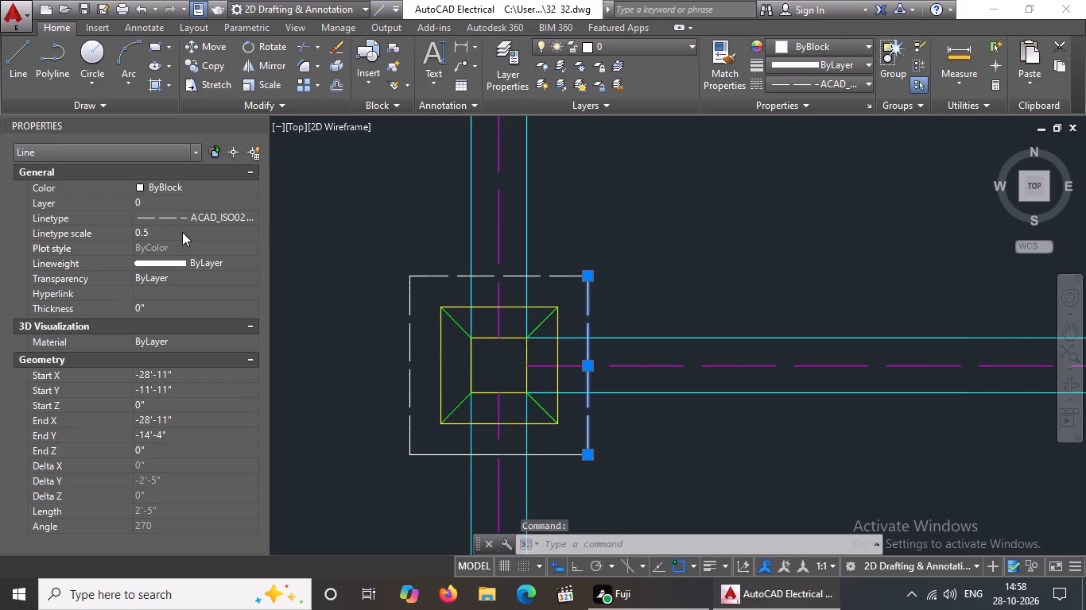
Change the bottom edge of the fifth row's left-column footing's outer square to ACAD_ISO02W100 at linetype scale 0.5, and clear the selection.
{"action": "left_click", "coordinate": [440, 463]}
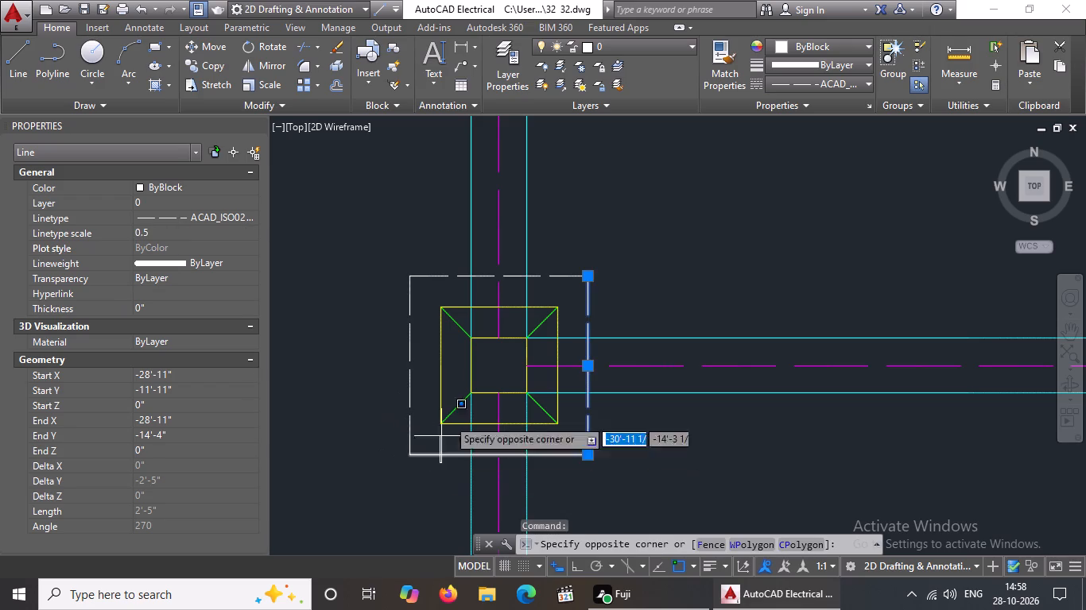
{"action": "double_click", "coordinate": [436, 450]}
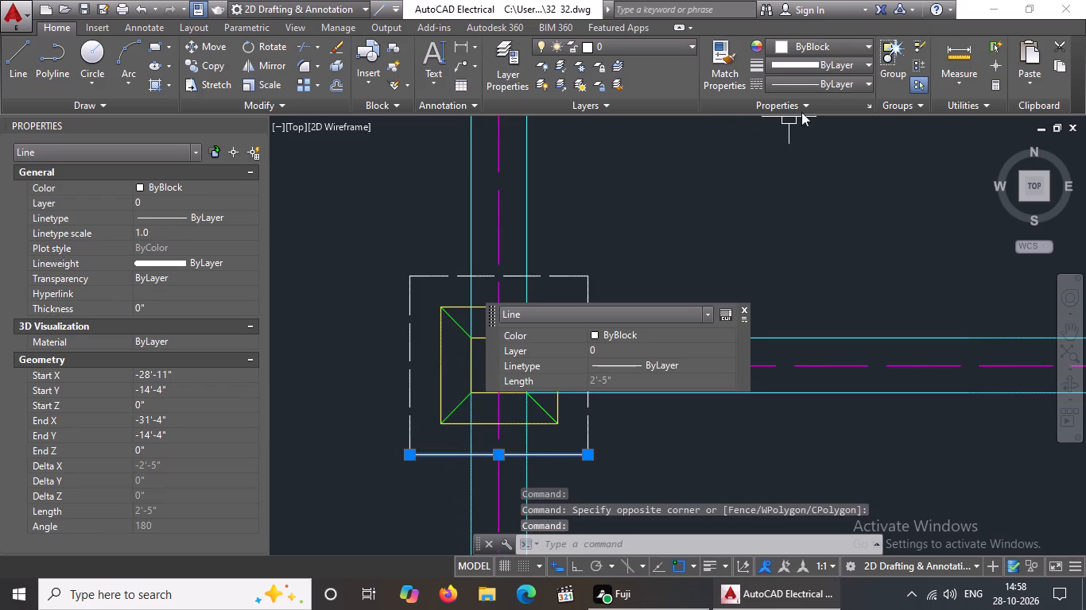
{"action": "left_click", "coordinate": [824, 86]}
{"action": "left_click", "coordinate": [816, 138]}
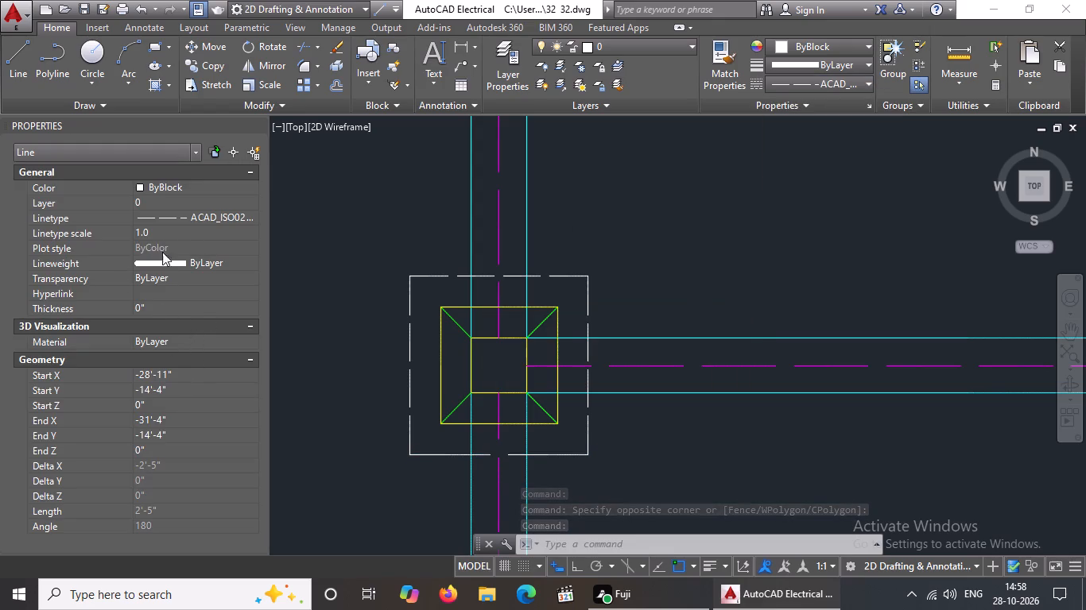
{"action": "left_click", "coordinate": [170, 230]}
{"action": "key", "text": "BackSpace"}
{"action": "key", "text": "BackSpace"}
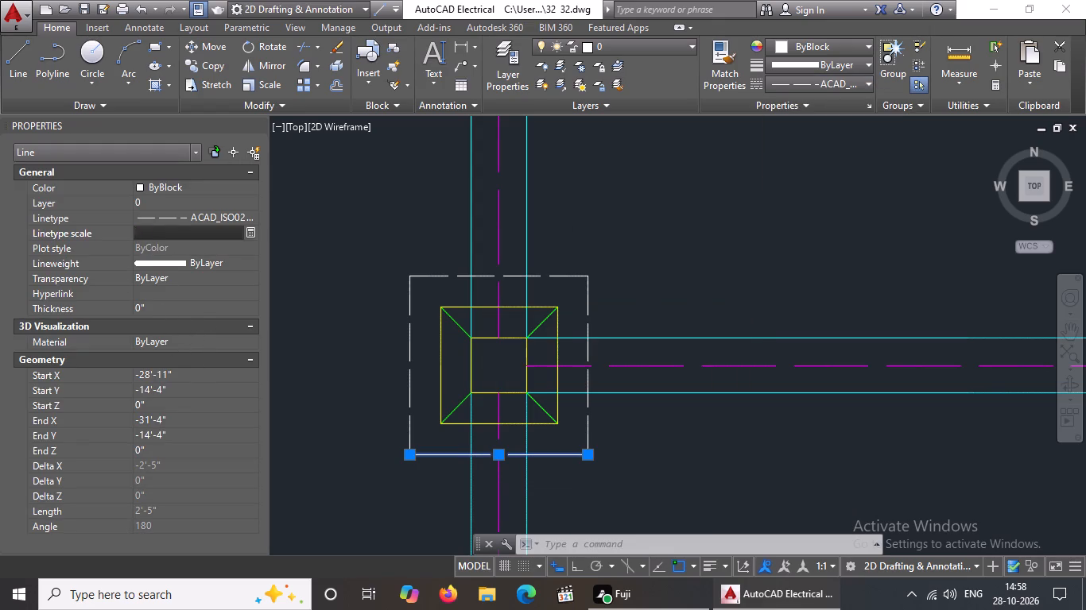
{"action": "type", "text": "0.5"}
{"action": "key", "text": "Return"}
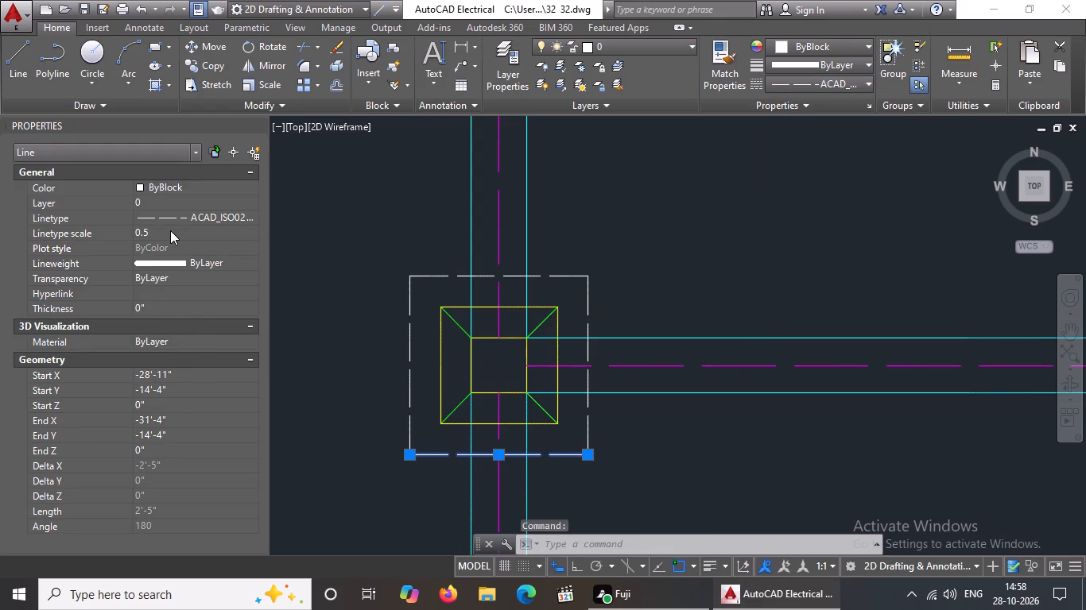
{"action": "scroll", "coordinate": [170, 230], "scroll_direction": "down", "scroll_amount": 3}
{"action": "scroll", "coordinate": [510, 280], "scroll_direction": "up", "scroll_amount": 1}
{"action": "scroll", "coordinate": [510, 280], "scroll_direction": "down", "scroll_amount": 4}
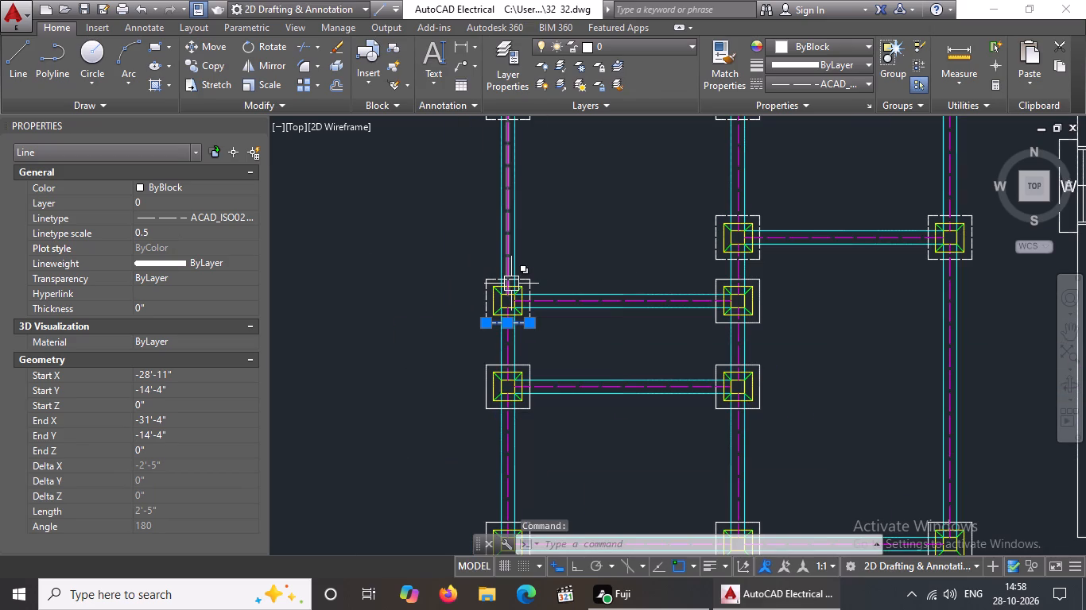
{"action": "key", "text": "Escape"}
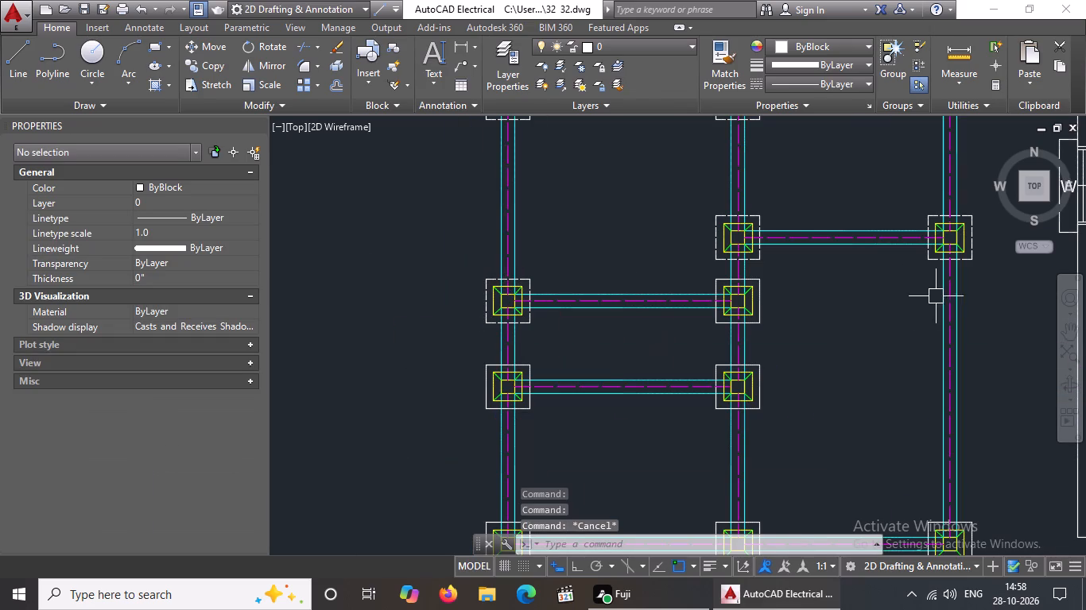
Set the top edge of the outer square on the fifth row's middle-column footing to ACAD_ISO02W100 with linetype scale 0.5.
{"action": "scroll", "coordinate": [746, 289], "scroll_direction": "up", "scroll_amount": 3}
{"action": "left_click", "coordinate": [758, 251]}
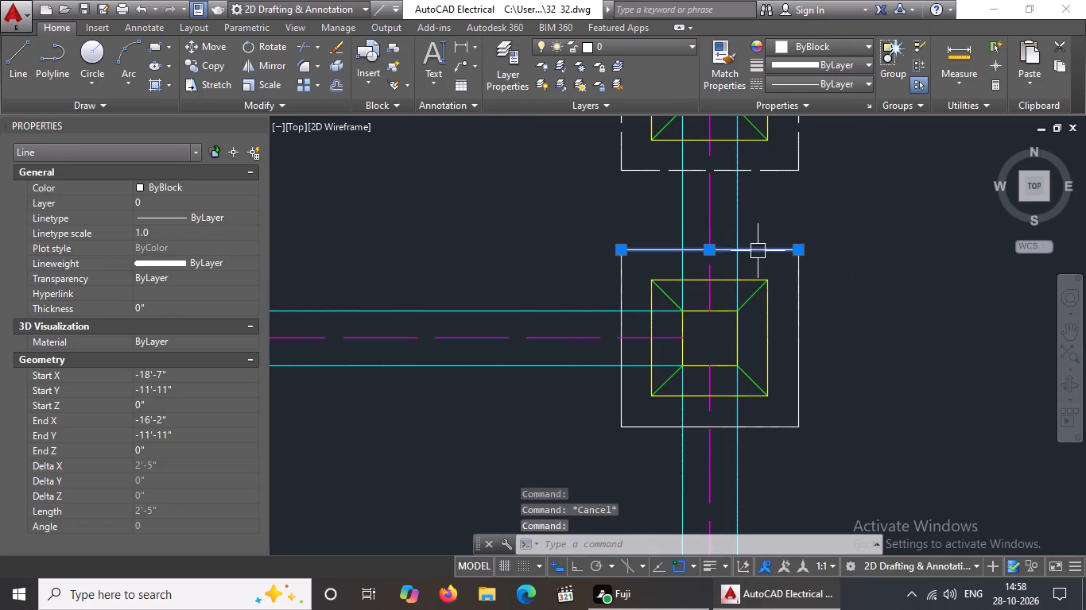
{"action": "left_click", "coordinate": [797, 79]}
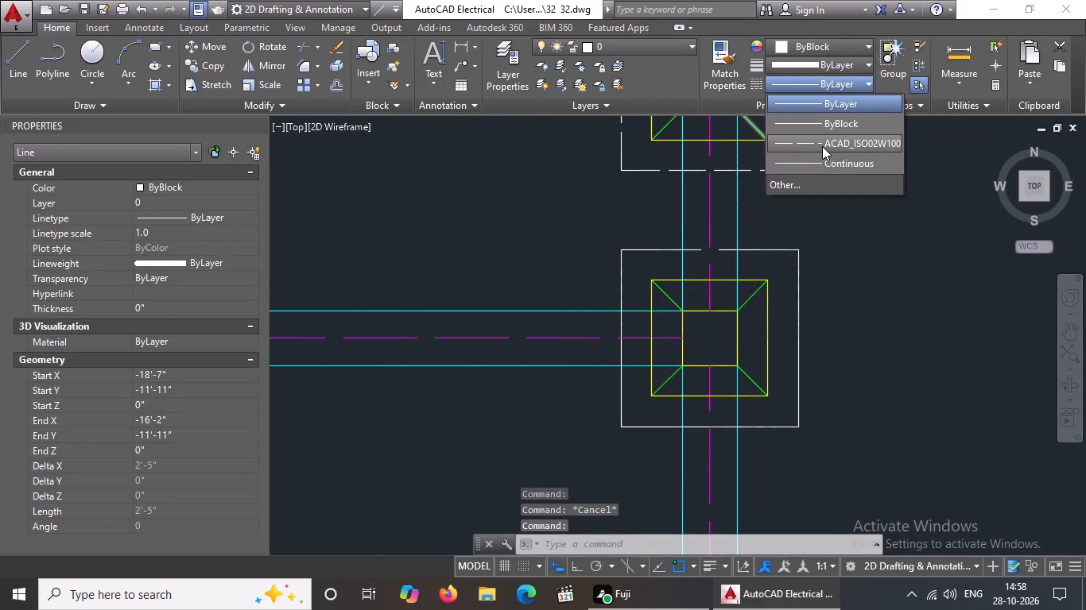
{"action": "left_click", "coordinate": [822, 146]}
{"action": "left_click", "coordinate": [165, 229]}
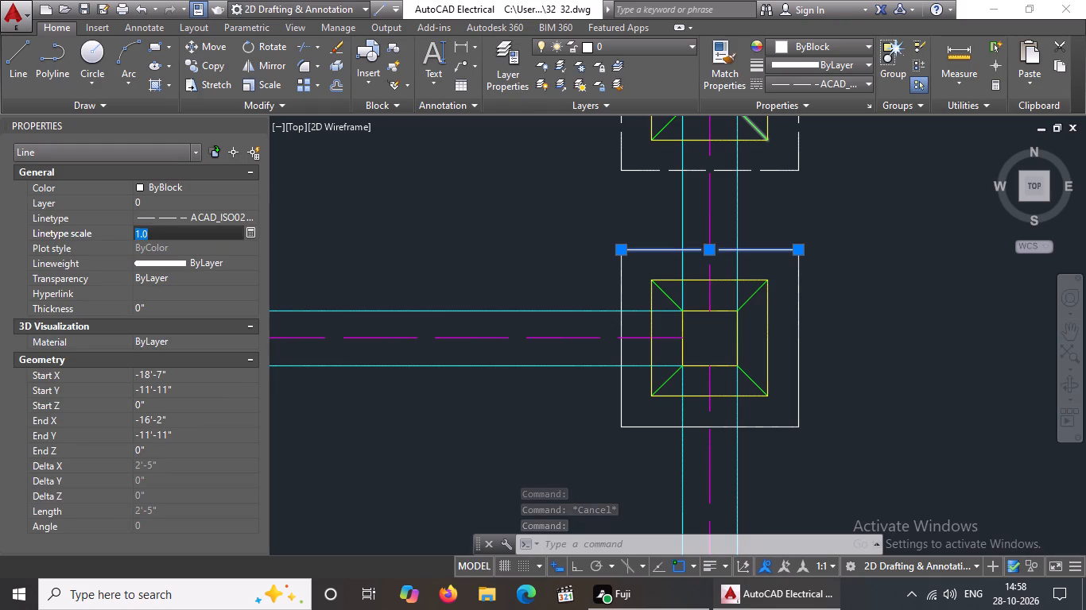
{"action": "key", "text": "BackSpace"}
{"action": "key", "text": "BackSpace"}
{"action": "type", "text": "0.5"}
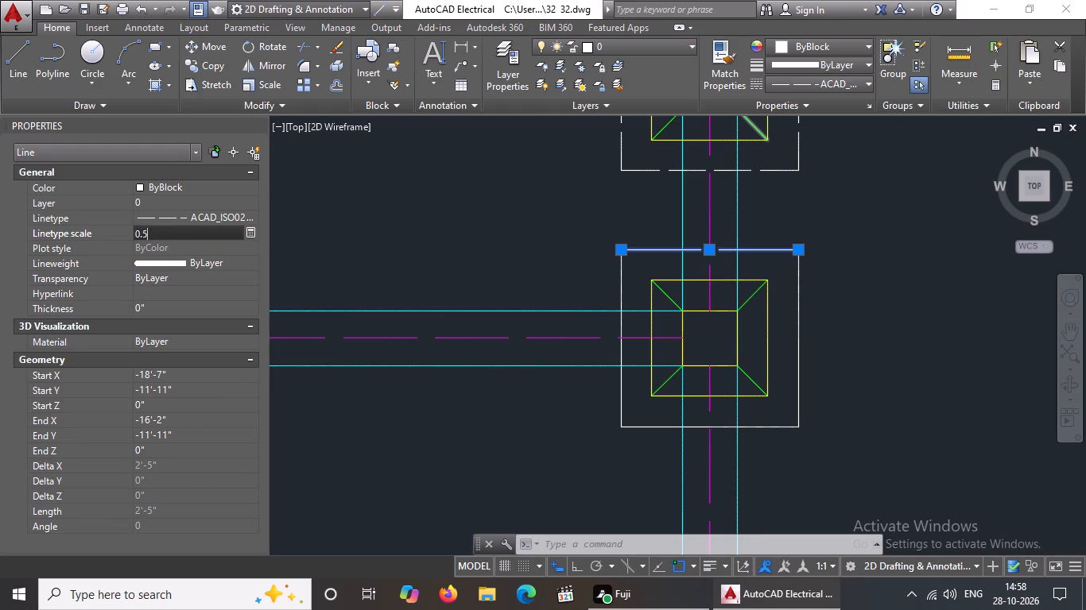
{"action": "key", "text": "Return"}
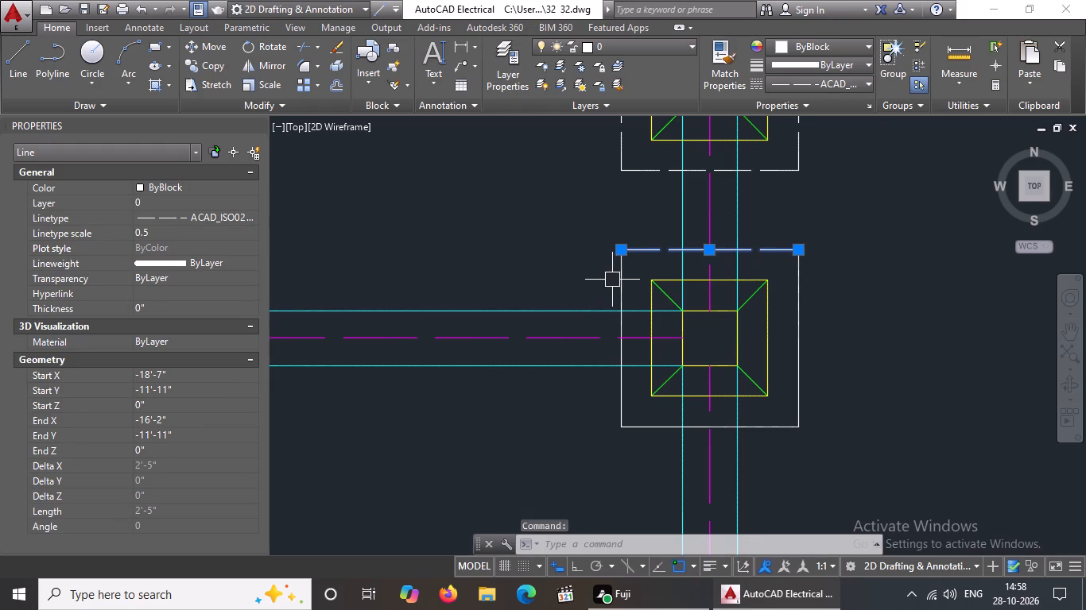
Give the left edge of the fifth row's middle-column footing's outer square the ACAD_ISO02W100 linetype at scale 0.5.
{"action": "left_click", "coordinate": [619, 276]}
{"action": "left_click", "coordinate": [839, 84]}
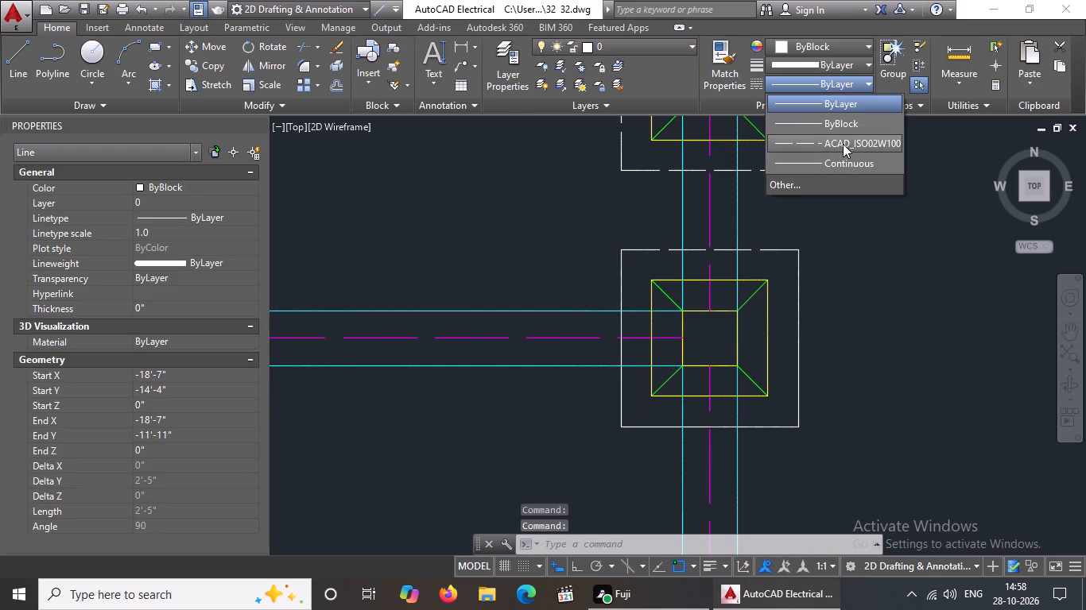
{"action": "left_click", "coordinate": [843, 141]}
{"action": "left_click", "coordinate": [188, 239]}
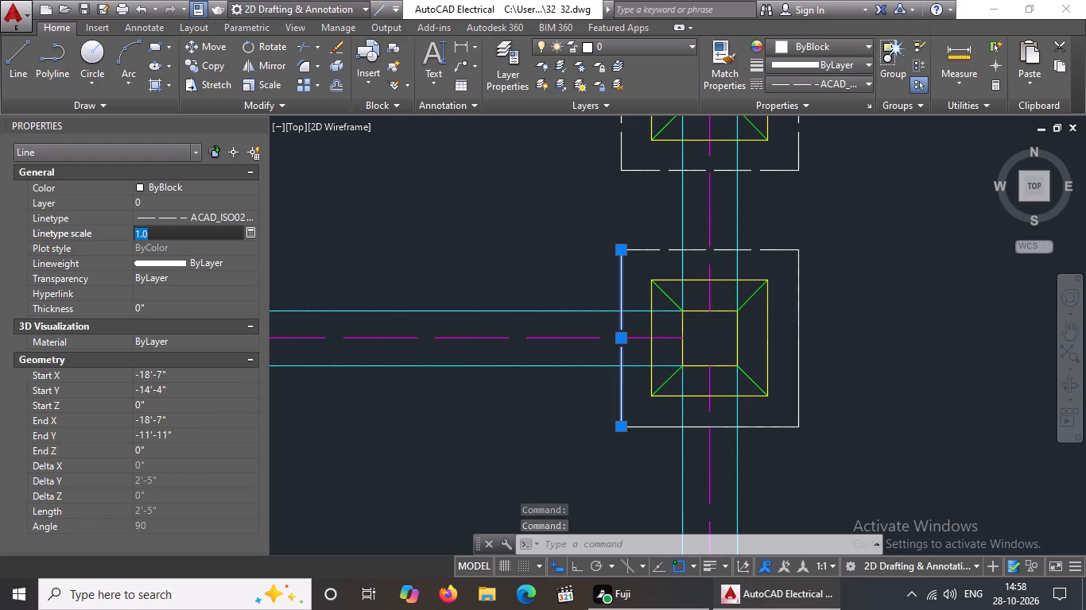
{"action": "key", "text": "BackSpace"}
{"action": "key", "text": "BackSpace"}
{"action": "type", "text": "0.5"}
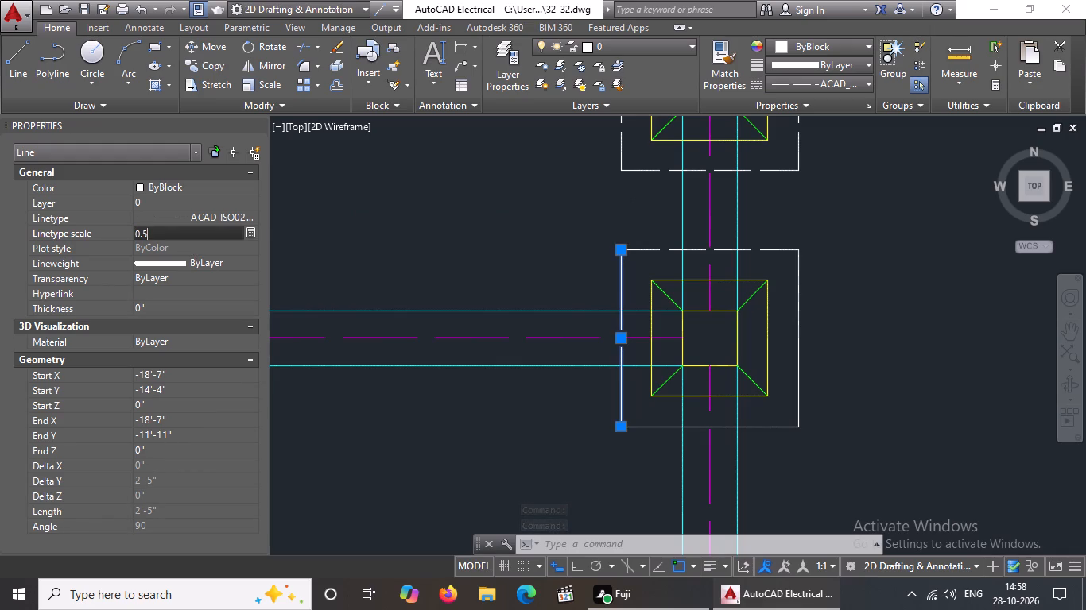
{"action": "key", "text": "Return"}
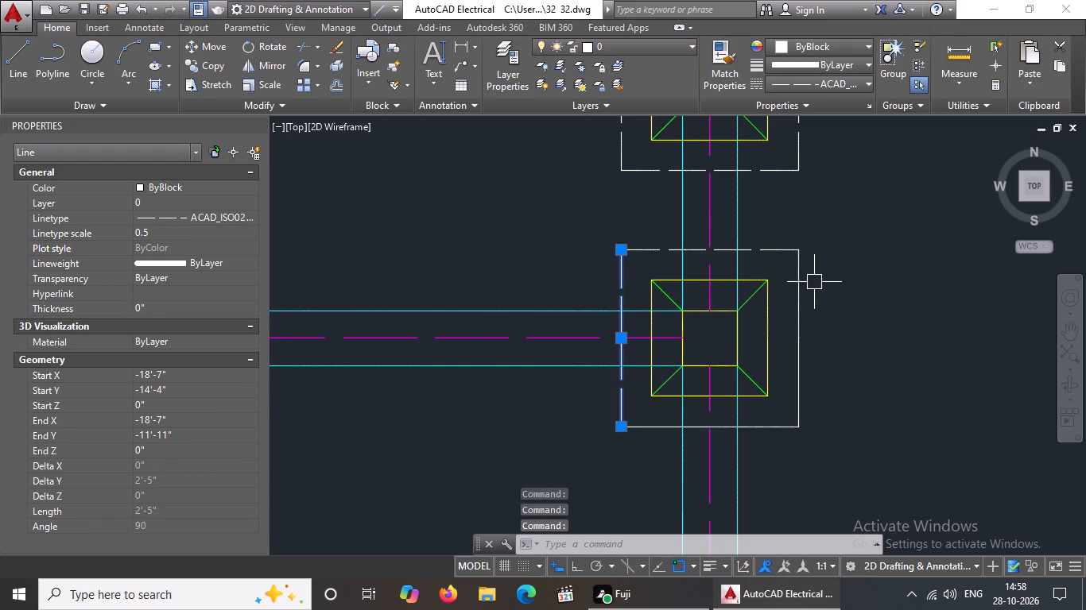
Change the right edge of the outer square on the fifth row's middle-column footing to ACAD_ISO02W100 at linetype scale 0.5.
{"action": "left_click", "coordinate": [795, 291]}
{"action": "left_click", "coordinate": [811, 81]}
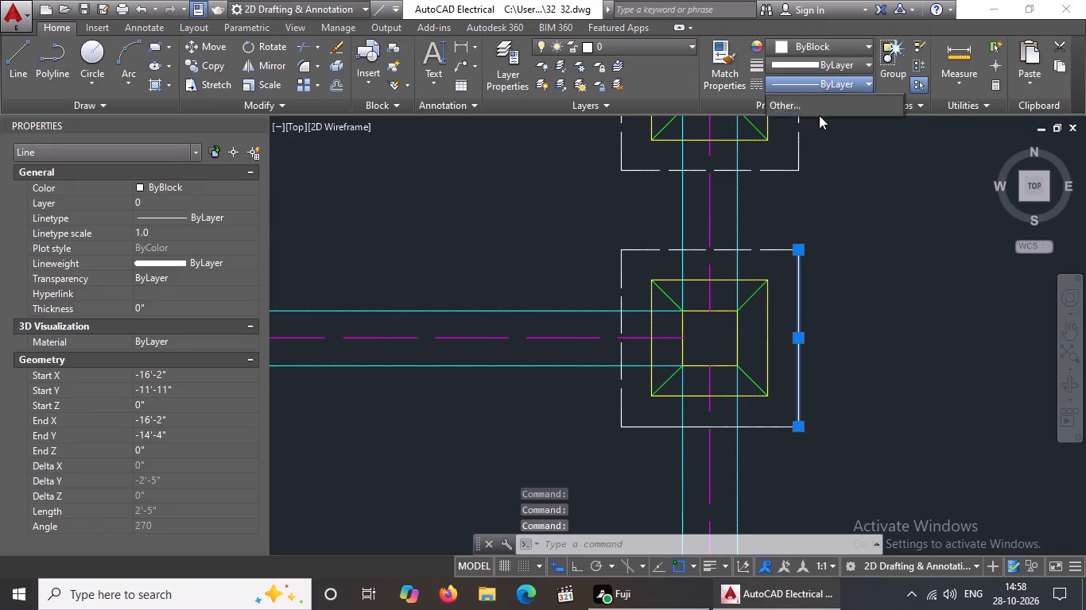
{"action": "left_click_drag", "start_coordinate": [820, 139], "coordinate": [817, 146]}
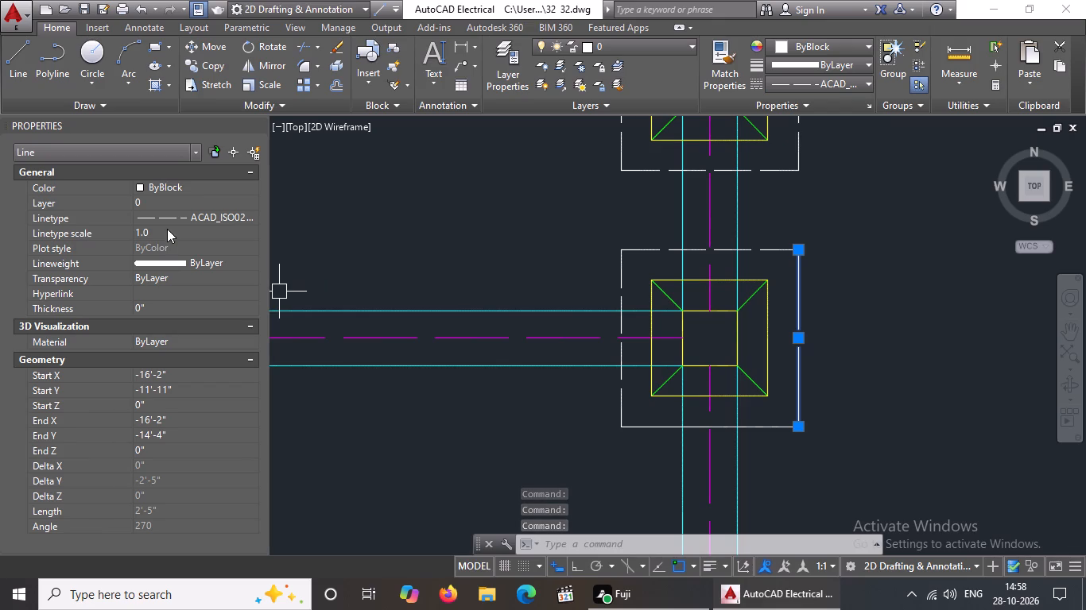
{"action": "left_click", "coordinate": [167, 229]}
{"action": "key", "text": "BackSpace"}
{"action": "key", "text": "BackSpace"}
{"action": "type", "text": "0.5"}
{"action": "key", "text": "Return"}
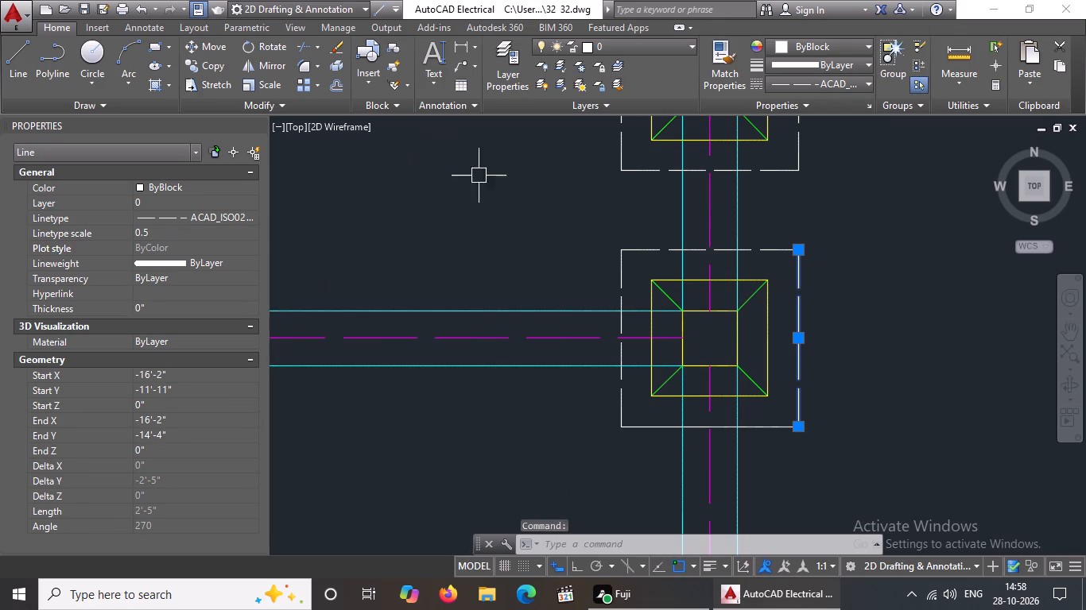
Set the bottom edge of the fifth row's middle-column footing's outer square to ACAD_ISO02W100 at linetype scale 0.5, and clear the selection.
{"action": "left_click", "coordinate": [649, 433]}
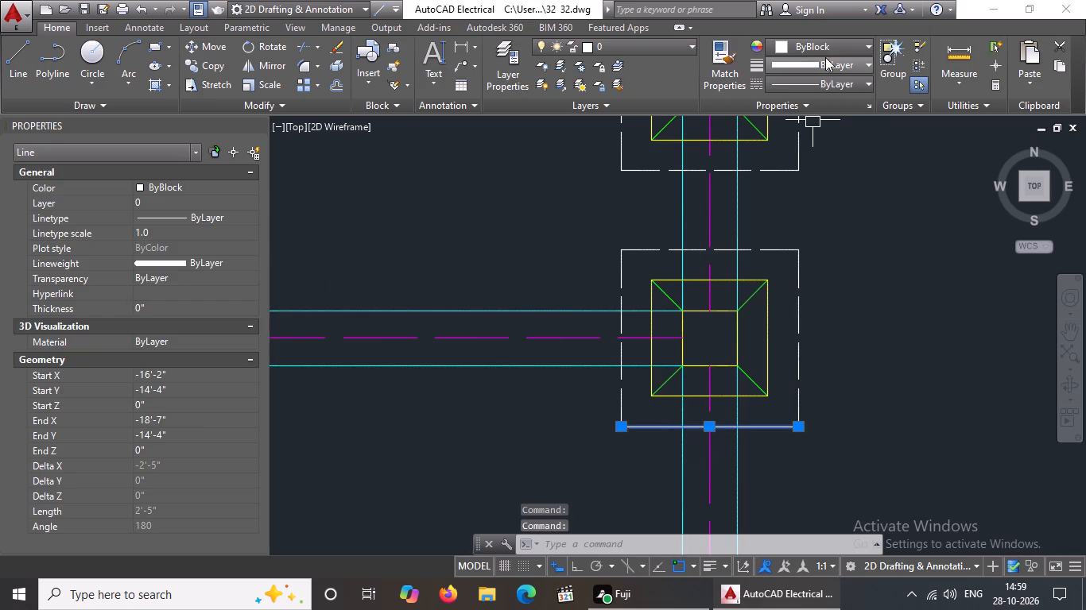
{"action": "left_click", "coordinate": [830, 75]}
{"action": "left_click", "coordinate": [830, 81]}
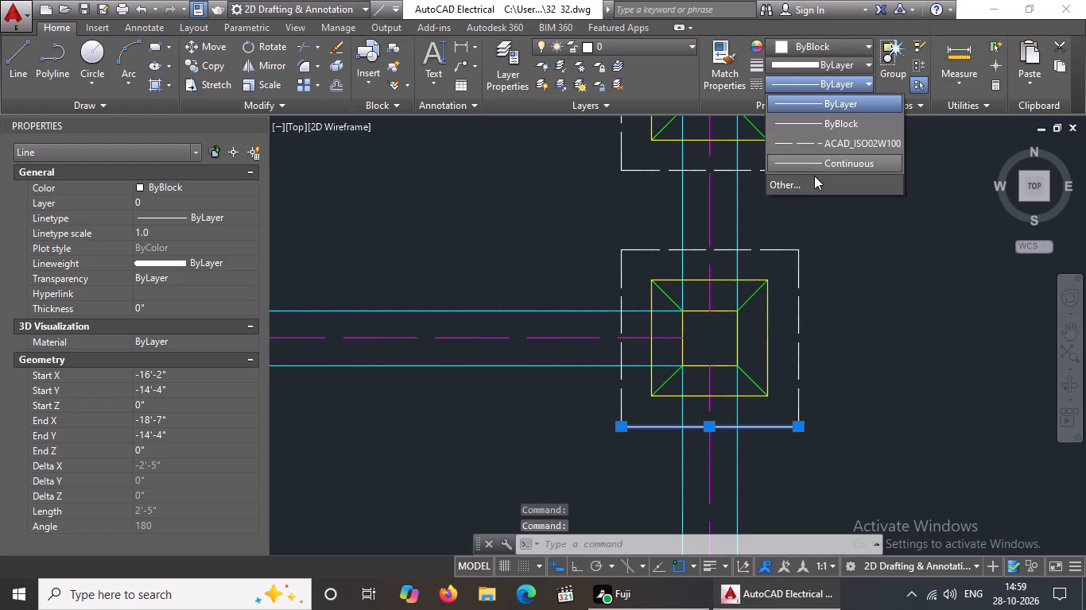
{"action": "left_click", "coordinate": [818, 143]}
{"action": "left_click", "coordinate": [169, 225]}
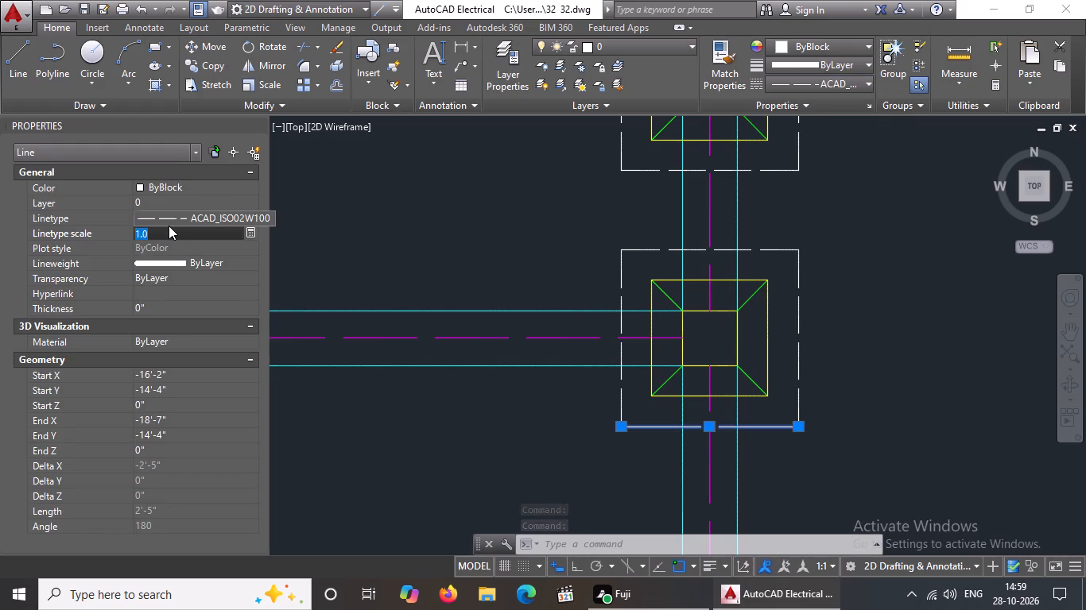
{"action": "key", "text": "BackSpace"}
{"action": "key", "text": "BackSpace"}
{"action": "type", "text": "0.5"}
{"action": "key", "text": "Return"}
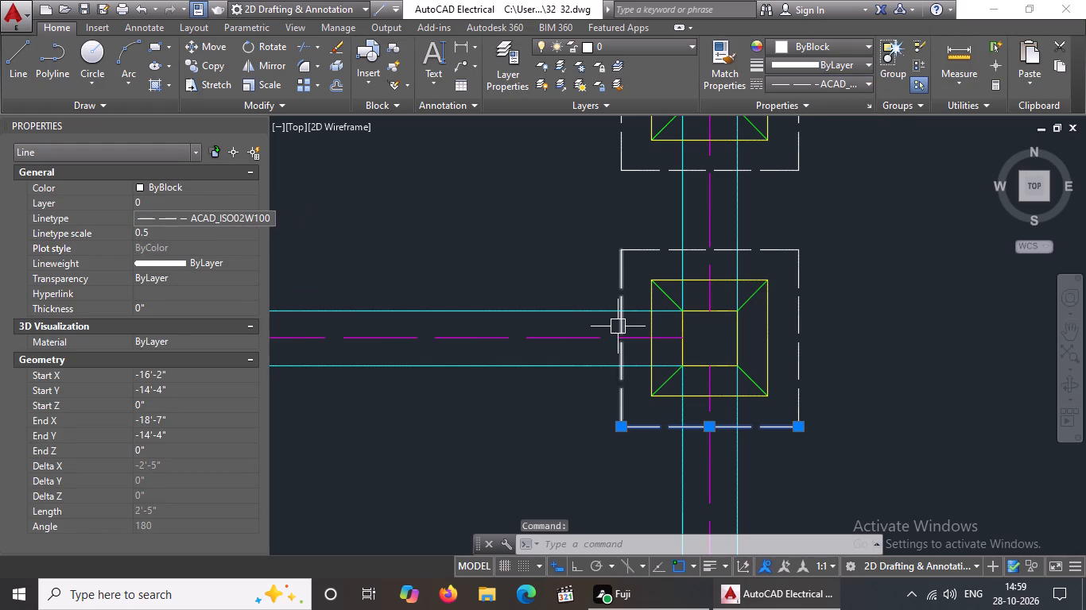
{"action": "scroll", "coordinate": [619, 326], "scroll_direction": "down", "scroll_amount": 4}
{"action": "key", "text": "Escape"}
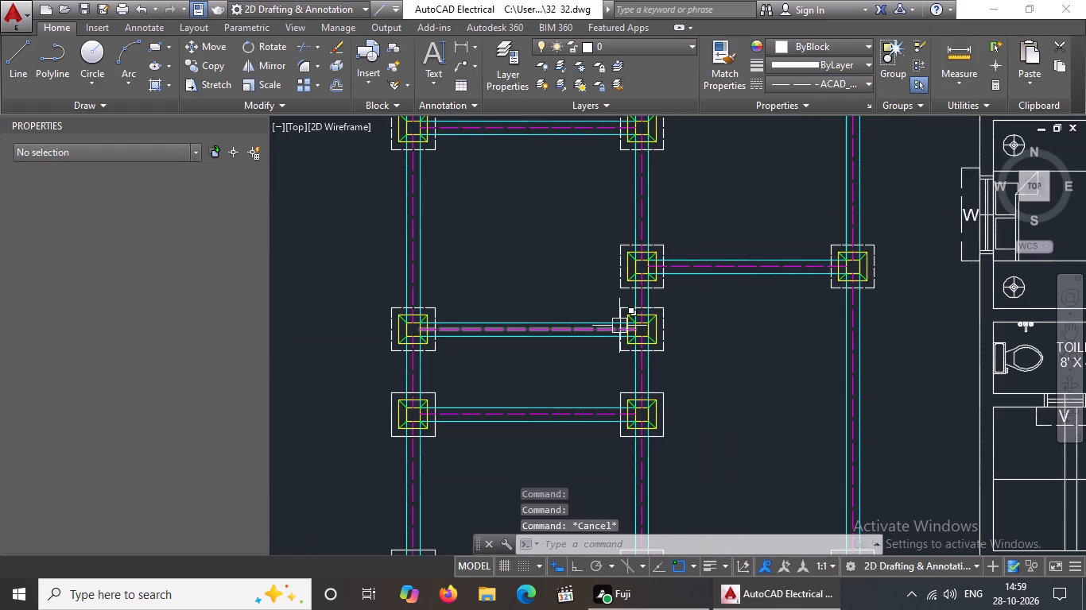
Set the top edge of the sixth row's left-column footing's outer square to ACAD_ISO02W100 with linetype scale 0.5.
{"action": "scroll", "coordinate": [406, 430], "scroll_direction": "up", "scroll_amount": 3}
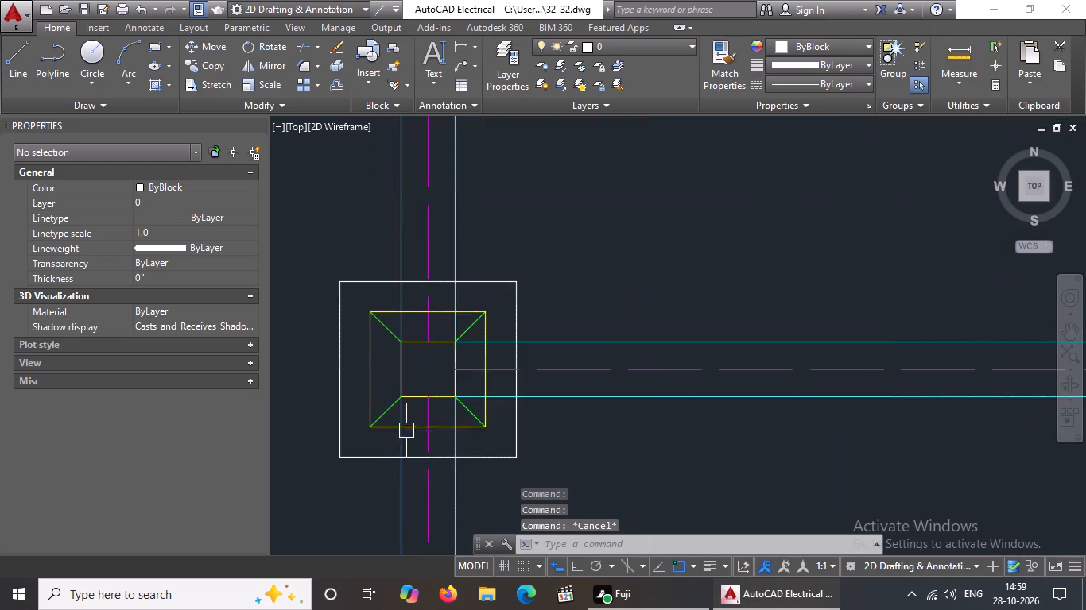
{"action": "left_click", "coordinate": [367, 281]}
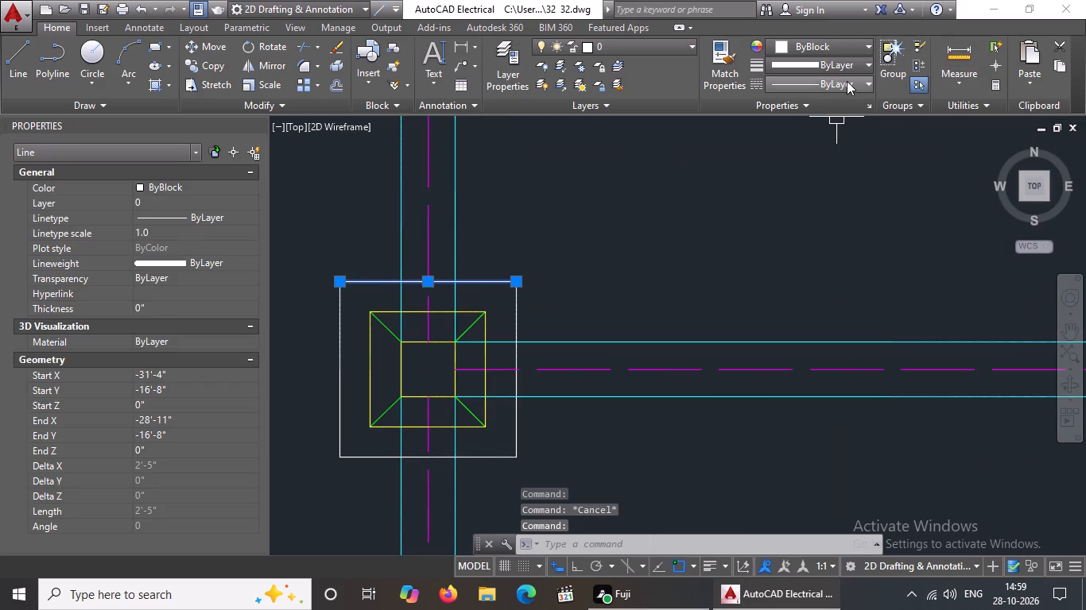
{"action": "left_click", "coordinate": [847, 81]}
{"action": "left_click", "coordinate": [839, 144]}
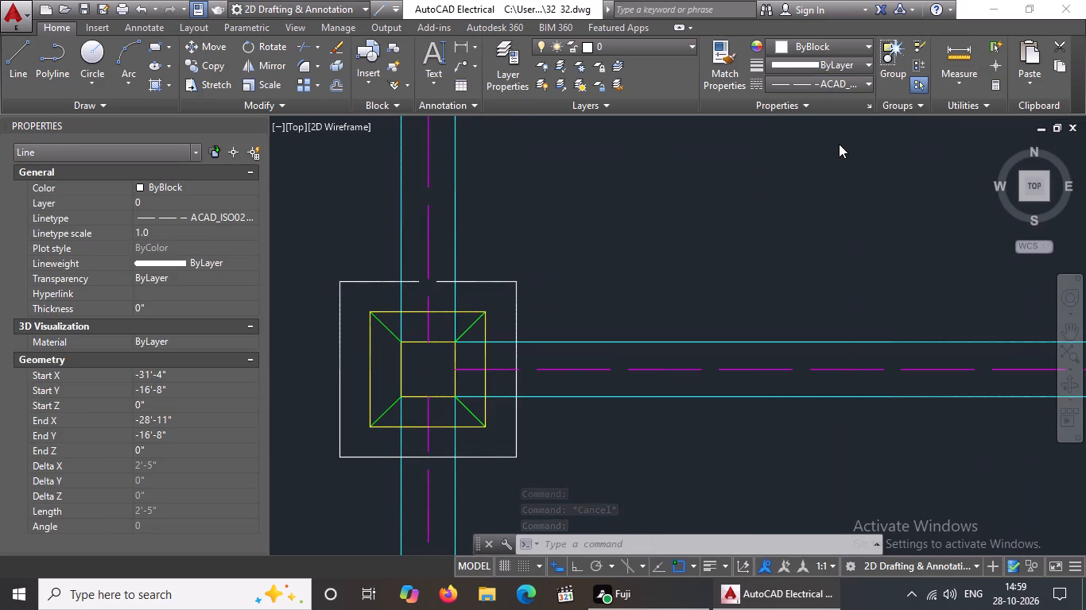
{"action": "left_click", "coordinate": [205, 234]}
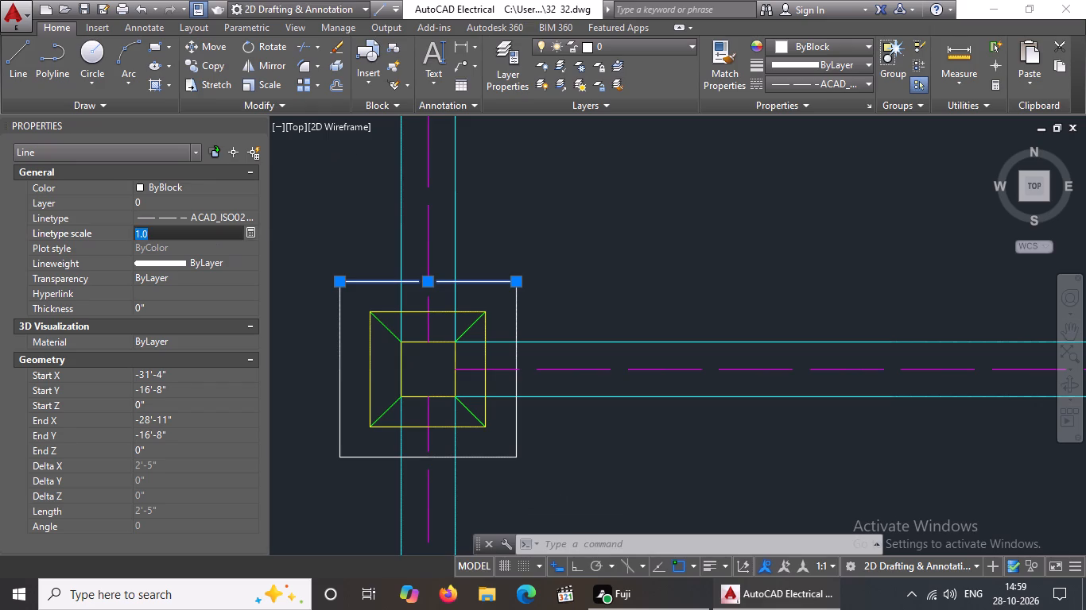
{"action": "key", "text": "BackSpace"}
{"action": "key", "text": "BackSpace"}
{"action": "key", "text": "BackSpace"}
{"action": "type", "text": "0.5"}
{"action": "key", "text": "Return"}
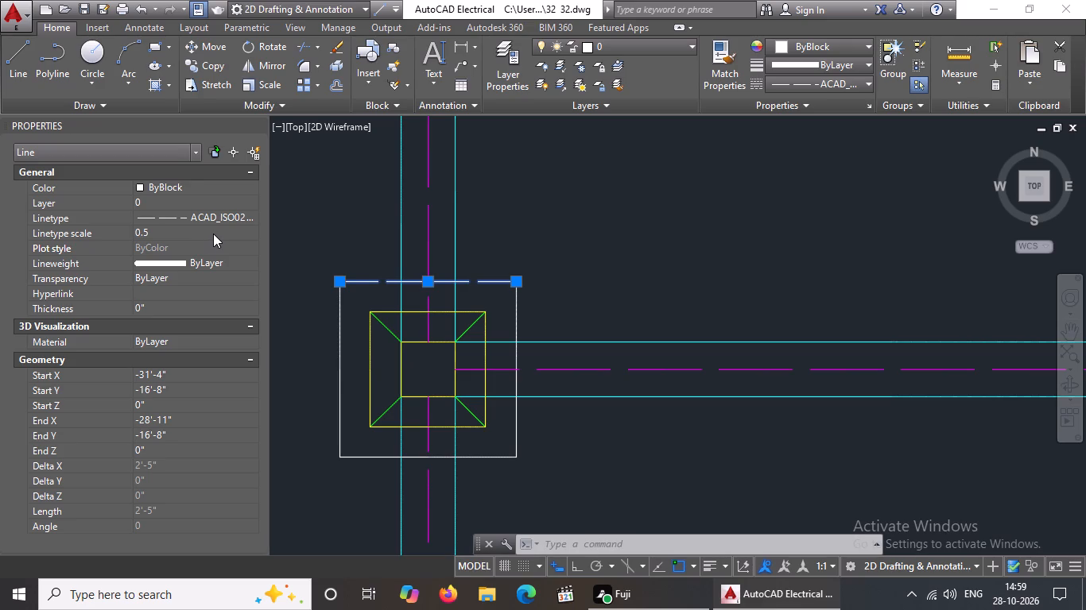
{"action": "key", "text": "Escape"}
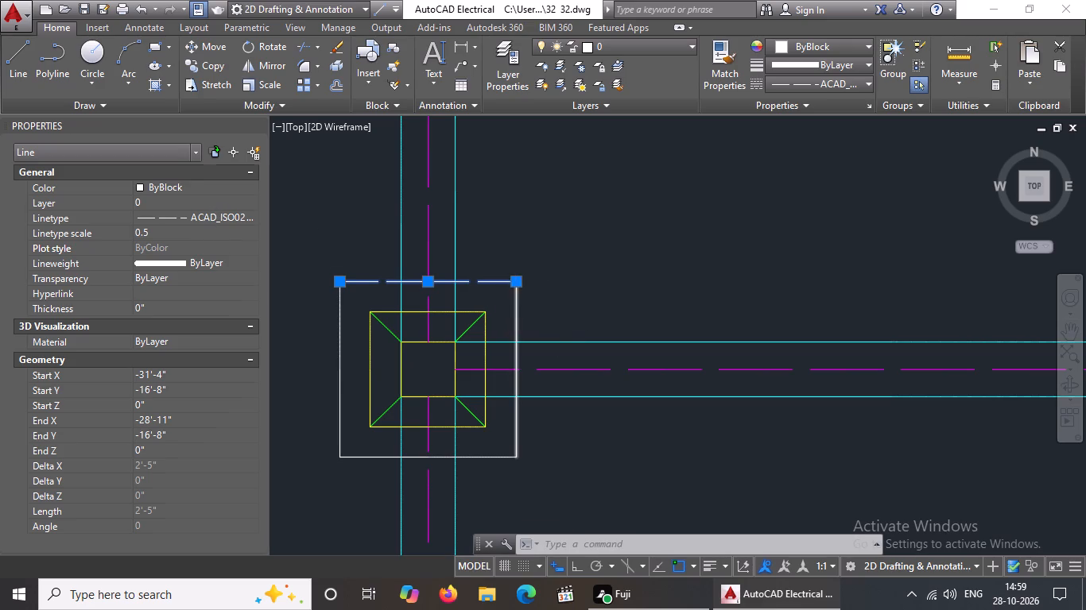
Give the right edge of the sixth row's left-column footing's outer square the ACAD_ISO02W100 linetype at scale 0.5.
{"action": "left_click", "coordinate": [516, 302]}
{"action": "left_click", "coordinate": [837, 78]}
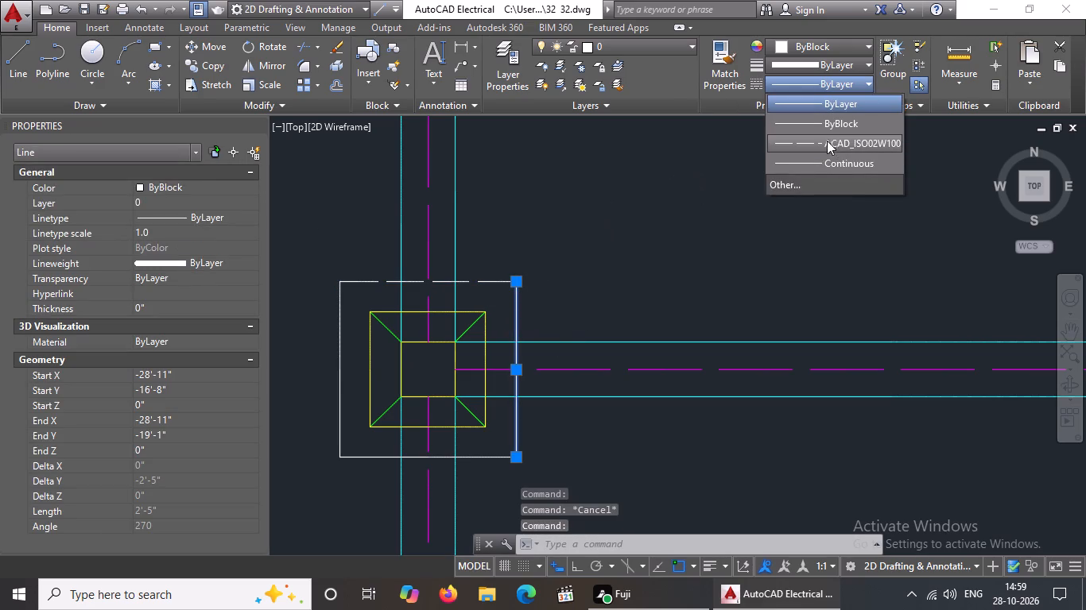
{"action": "left_click", "coordinate": [824, 147]}
{"action": "left_click", "coordinate": [193, 233]}
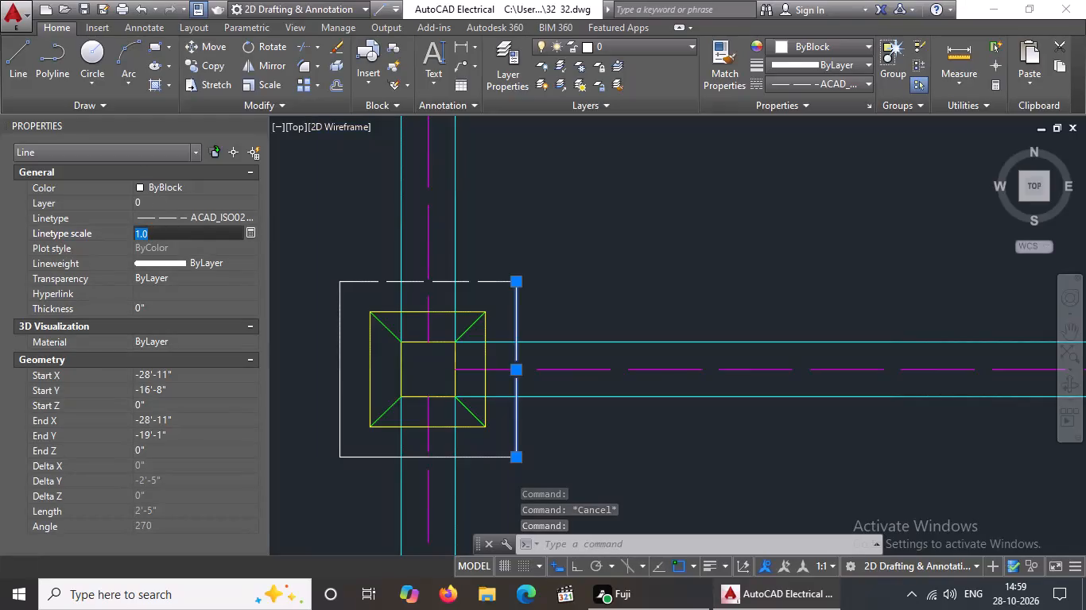
{"action": "key", "text": "BackSpace"}
{"action": "key", "text": "BackSpace"}
{"action": "type", "text": "0.5"}
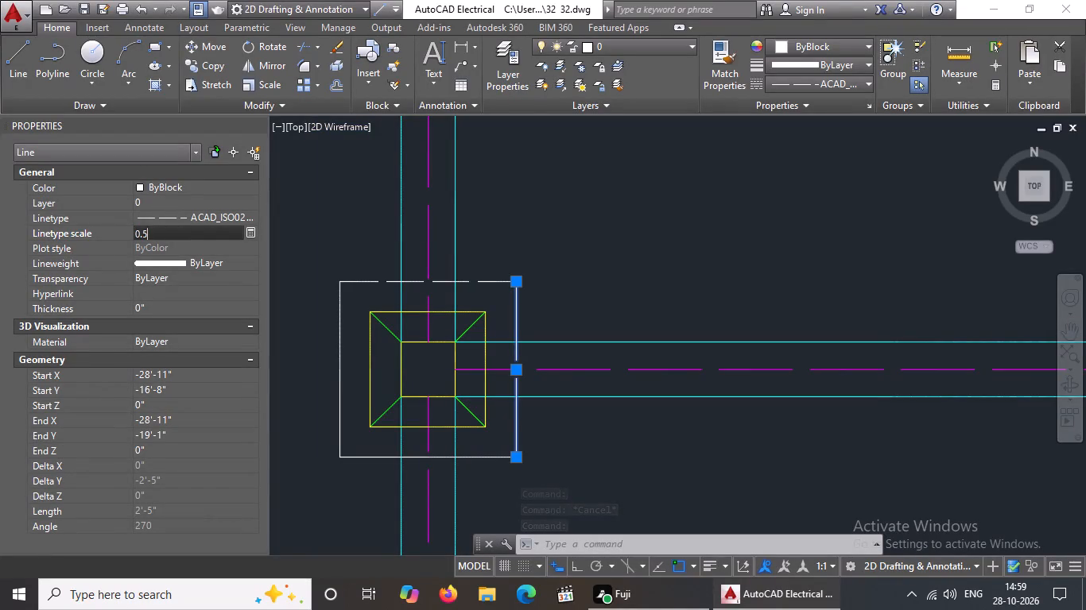
{"action": "key", "text": "Return"}
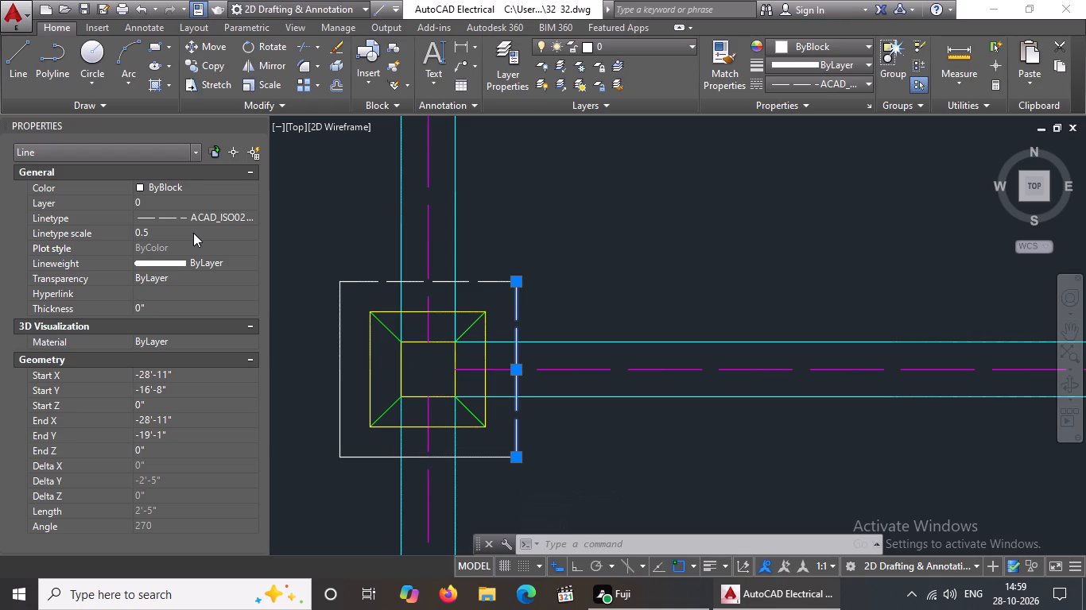
{"action": "scroll", "coordinate": [350, 286], "scroll_direction": "down", "scroll_amount": 3}
{"action": "key", "text": "Escape"}
{"action": "key", "text": "Escape"}
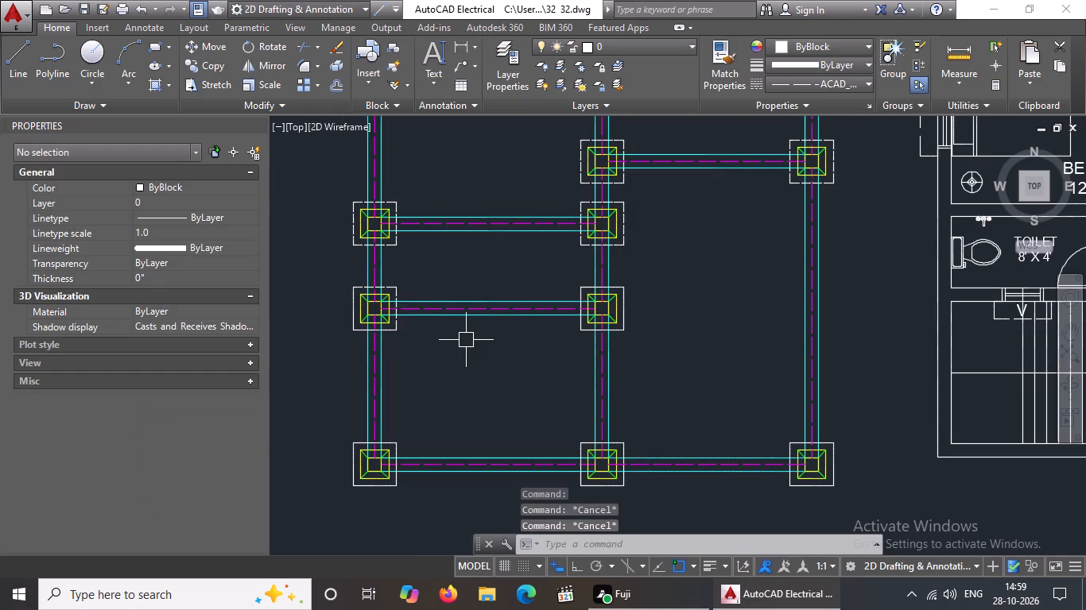
Change the left edge of the outer square on the sixth row's left-column footing to ACAD_ISO02W100 at linetype scale 0.5.
{"action": "scroll", "coordinate": [313, 291], "scroll_direction": "up", "scroll_amount": 4}
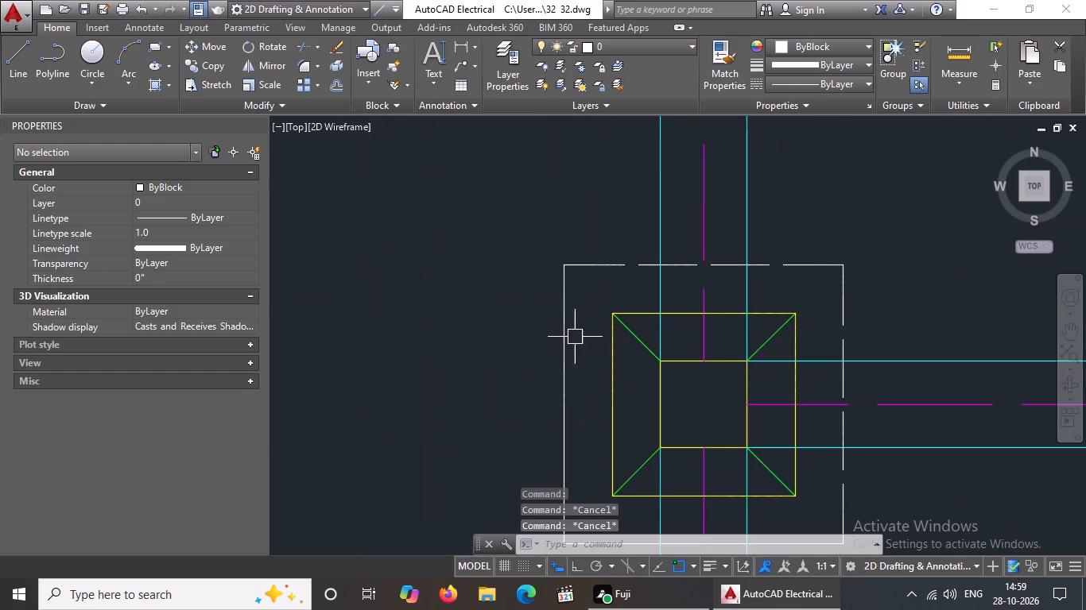
{"action": "left_click", "coordinate": [564, 334]}
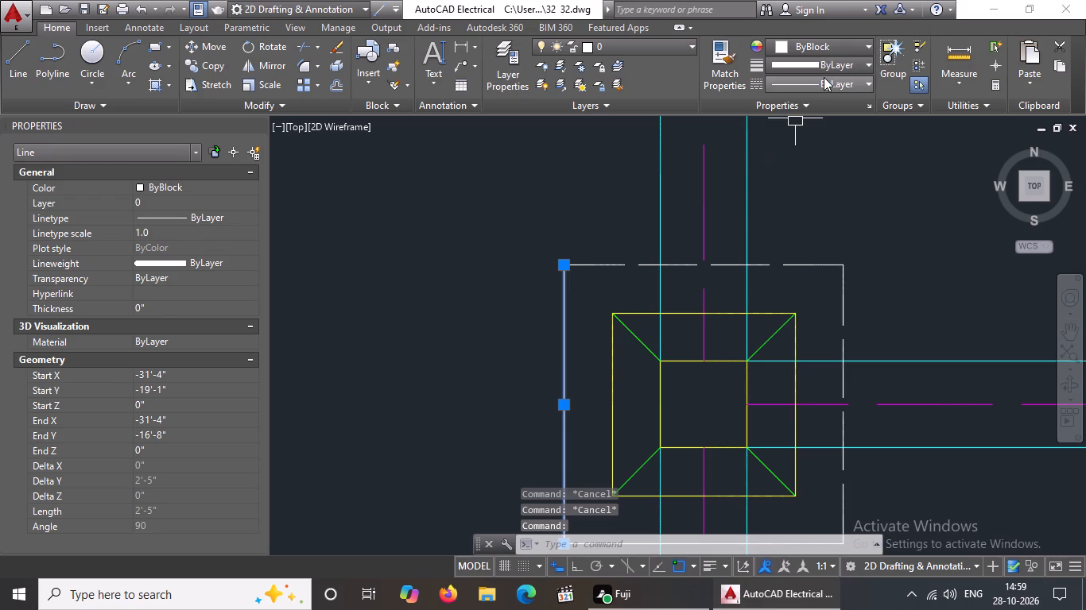
{"action": "left_click", "coordinate": [824, 77]}
{"action": "left_click", "coordinate": [821, 139]}
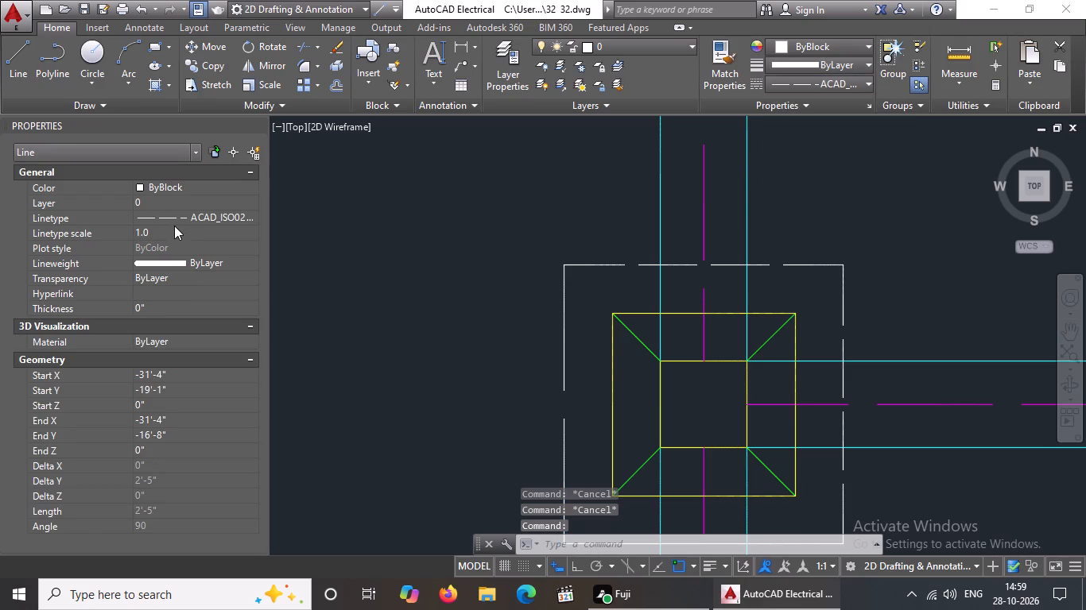
{"action": "left_click", "coordinate": [174, 226]}
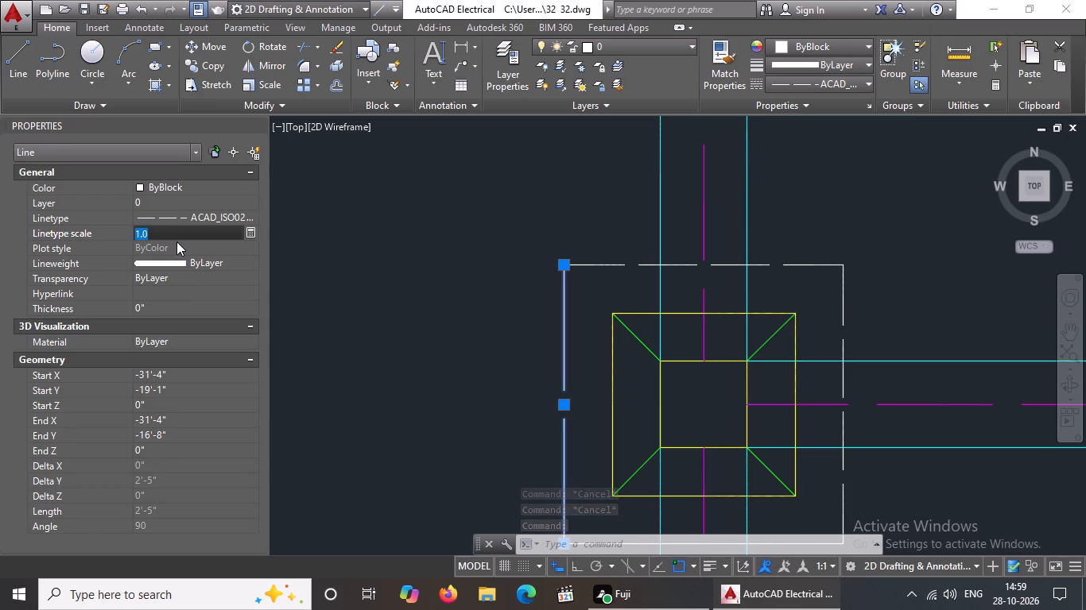
{"action": "key", "text": "BackSpace"}
{"action": "key", "text": "BackSpace"}
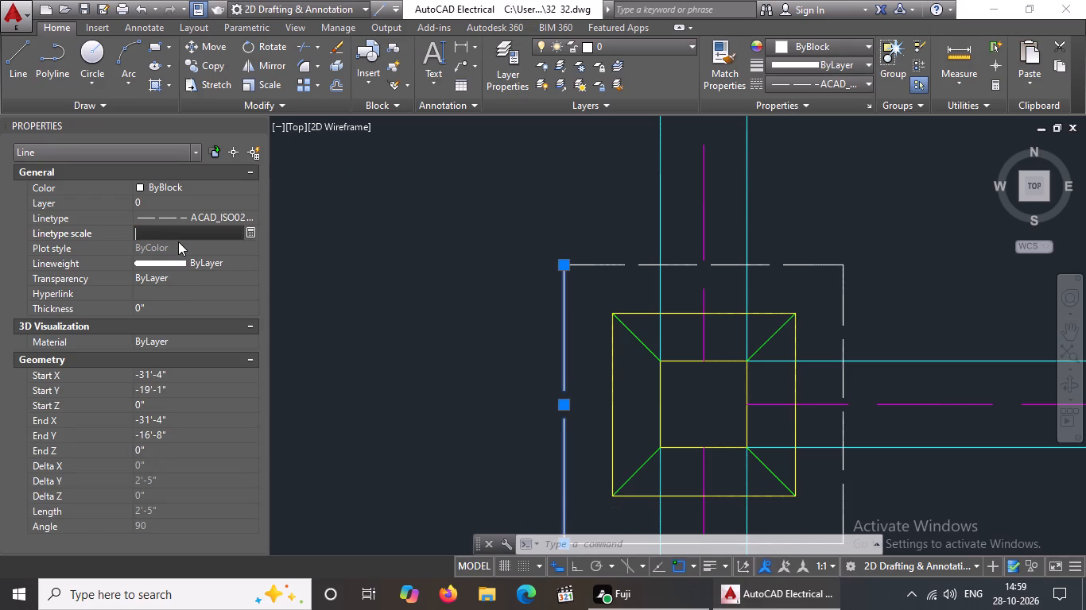
{"action": "type", "text": "0.5"}
{"action": "key", "text": "Return"}
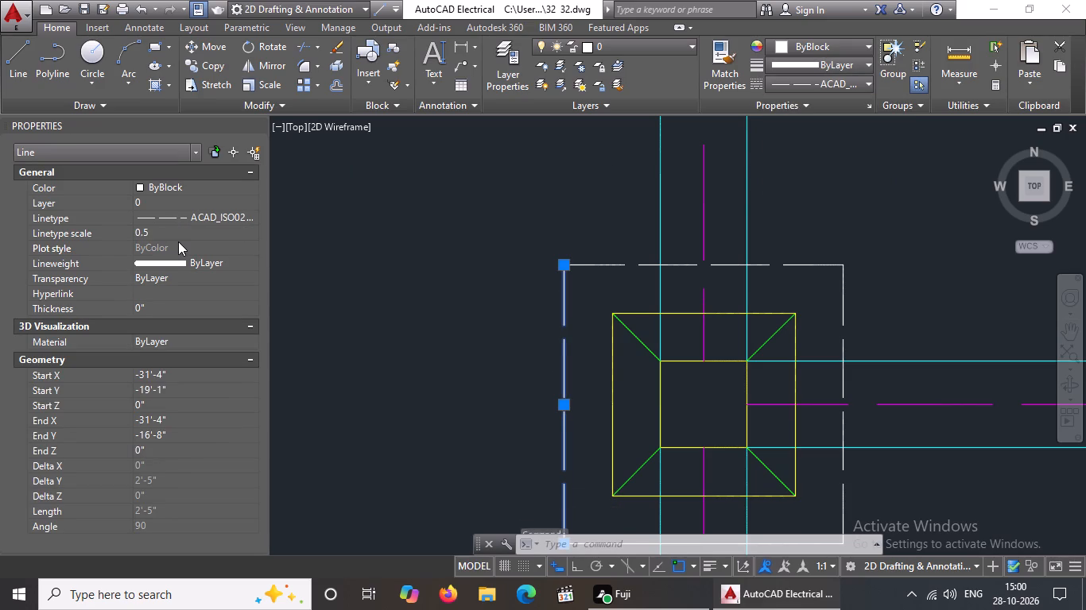
Set the bottom edge of the sixth row's left-column footing's outer square to ACAD_ISO02W100 with linetype scale 0.5.
{"action": "scroll", "coordinate": [639, 367], "scroll_direction": "down", "scroll_amount": 4}
{"action": "scroll", "coordinate": [685, 403], "scroll_direction": "up", "scroll_amount": 4}
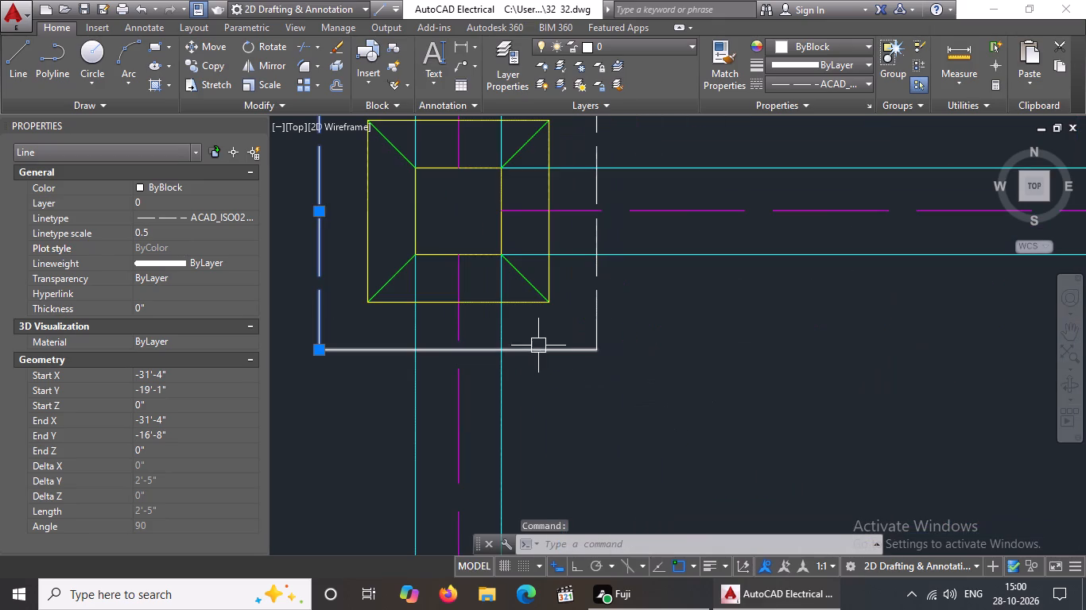
{"action": "left_click", "coordinate": [538, 345]}
{"action": "left_click", "coordinate": [811, 86]}
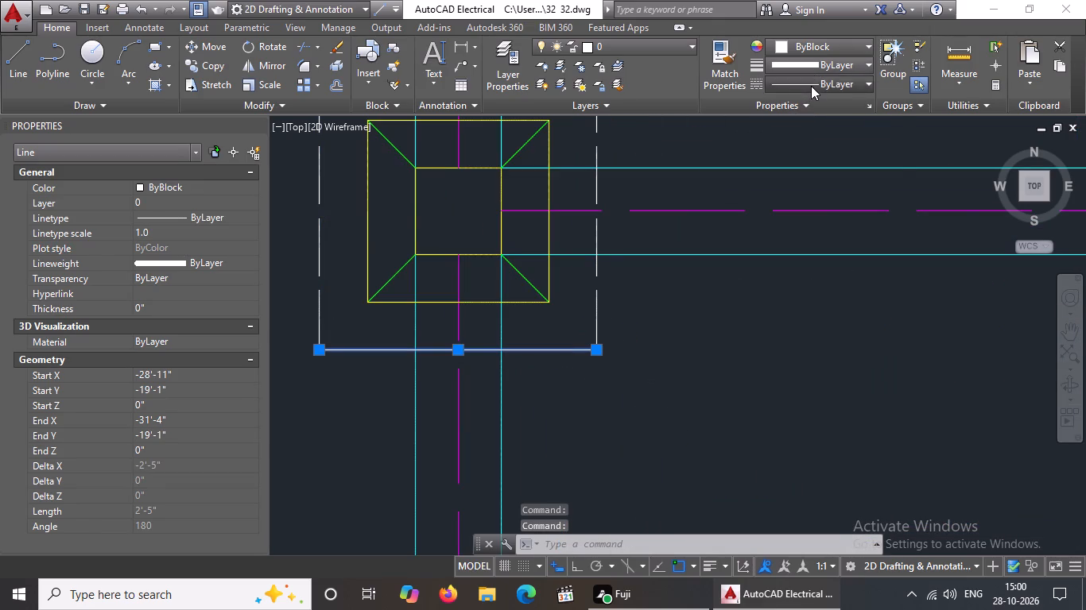
{"action": "left_click", "coordinate": [813, 144]}
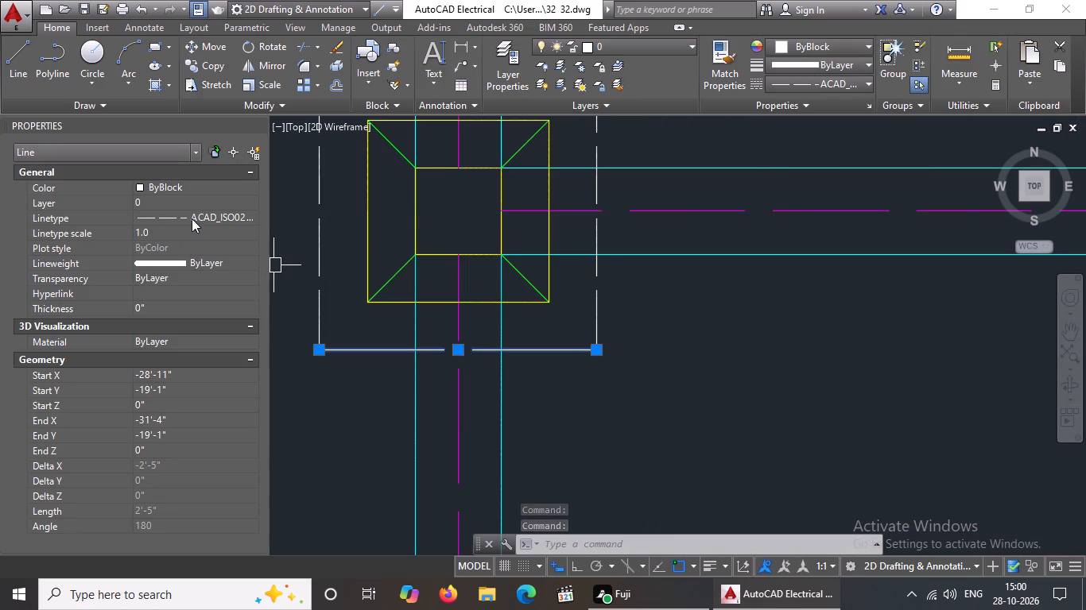
{"action": "left_click", "coordinate": [189, 230]}
{"action": "key", "text": "BackSpace"}
{"action": "key", "text": "BackSpace"}
{"action": "type", "text": "0.5"}
{"action": "key", "text": "Return"}
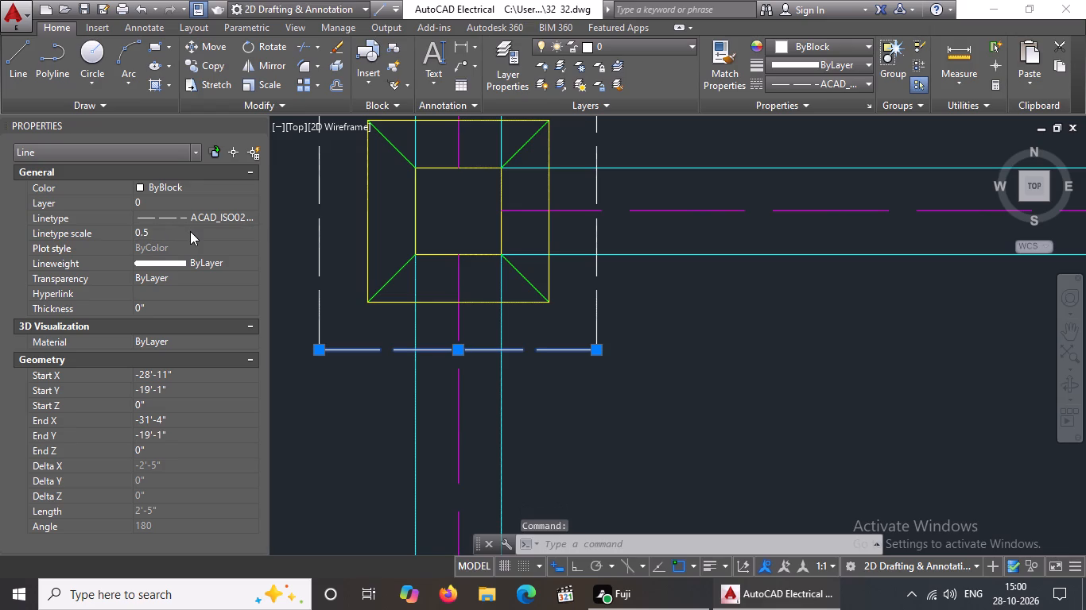
Give the top edge of the outer square on the sixth row's middle-column footing the ACAD_ISO02W100 linetype at scale 0.5.
{"action": "scroll", "coordinate": [445, 276], "scroll_direction": "down", "scroll_amount": 3}
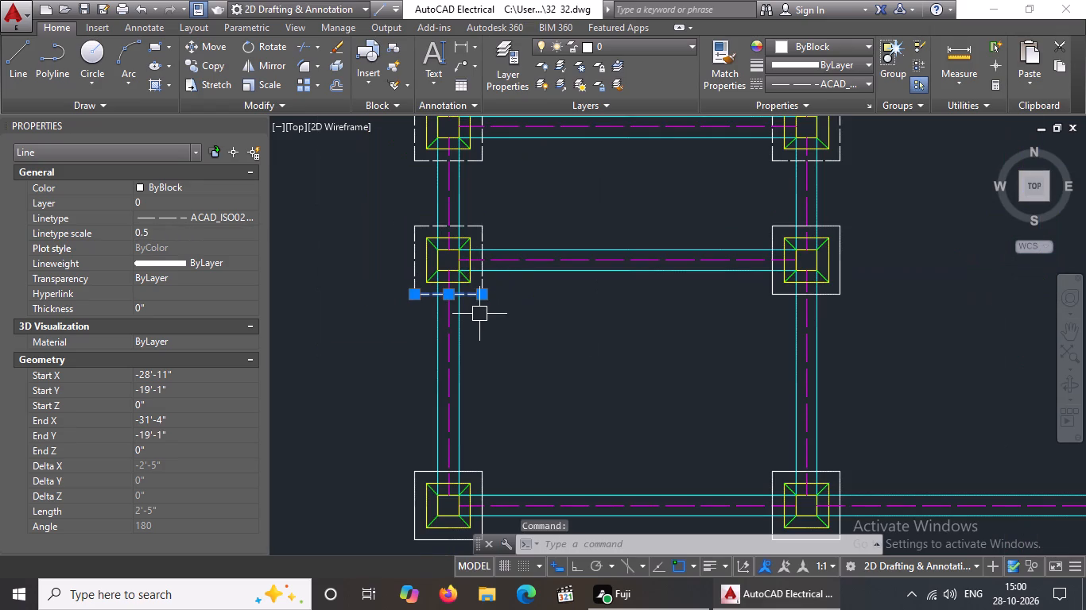
{"action": "scroll", "coordinate": [479, 314], "scroll_direction": "down", "scroll_amount": 2}
{"action": "scroll", "coordinate": [614, 298], "scroll_direction": "up", "scroll_amount": 2}
{"action": "scroll", "coordinate": [559, 259], "scroll_direction": "up", "scroll_amount": 2}
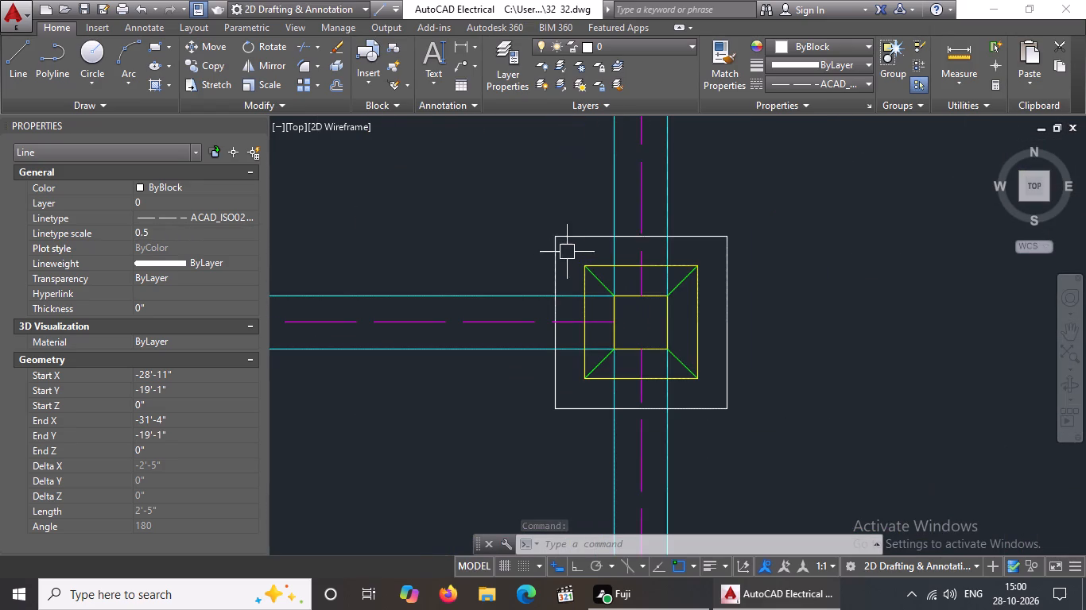
{"action": "left_click", "coordinate": [572, 235]}
{"action": "left_click", "coordinate": [840, 82]}
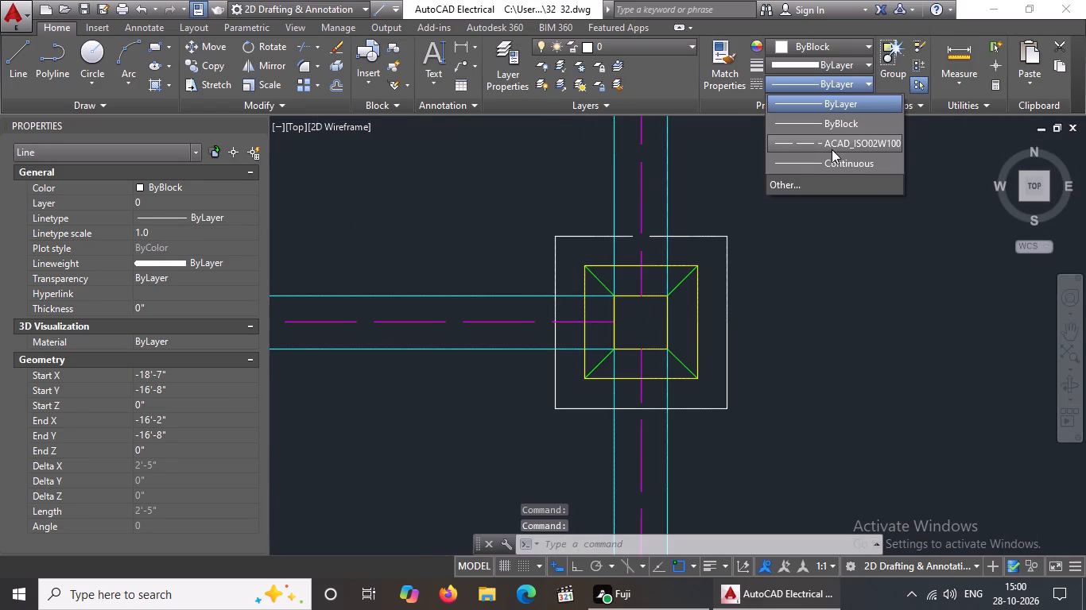
{"action": "left_click", "coordinate": [833, 142]}
{"action": "left_click", "coordinate": [186, 233]}
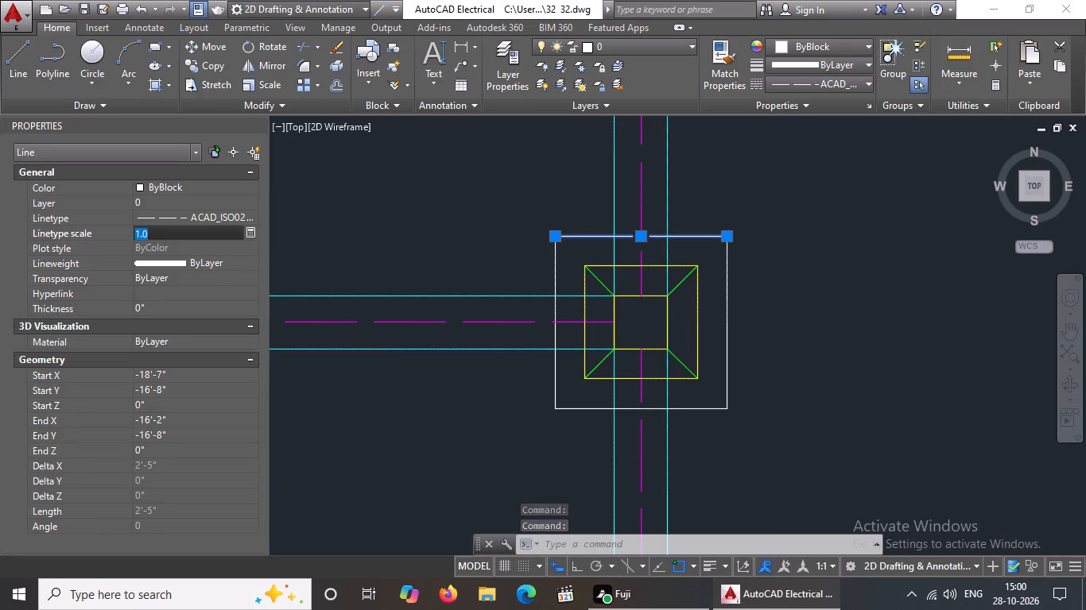
{"action": "key", "text": "BackSpace"}
{"action": "key", "text": "BackSpace"}
{"action": "type", "text": "0.5"}
{"action": "key", "text": "Return"}
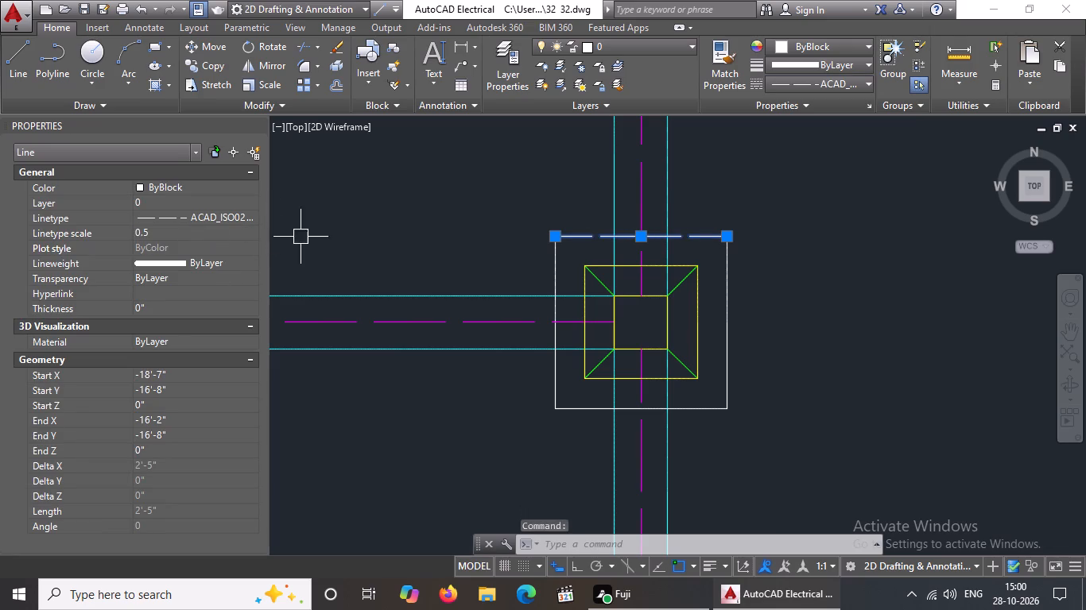
Set the left edge of the sixth row's middle-column footing's outer square to ACAD_ISO02W100 at linetype scale 0.5, and clear the selection.
{"action": "left_click", "coordinate": [545, 268]}
{"action": "double_click", "coordinate": [556, 264]}
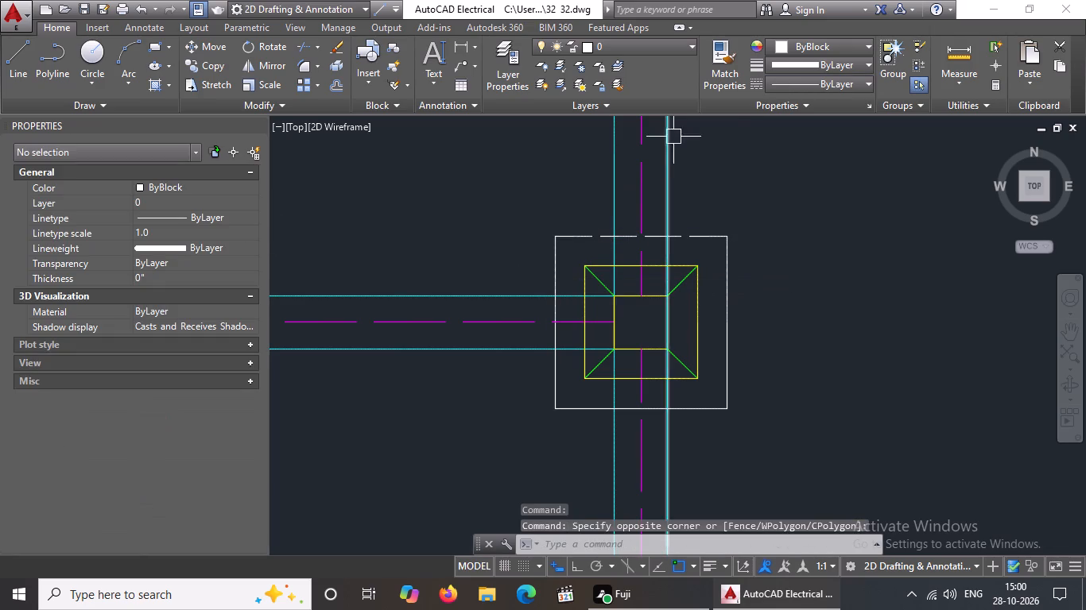
{"action": "left_click", "coordinate": [552, 262]}
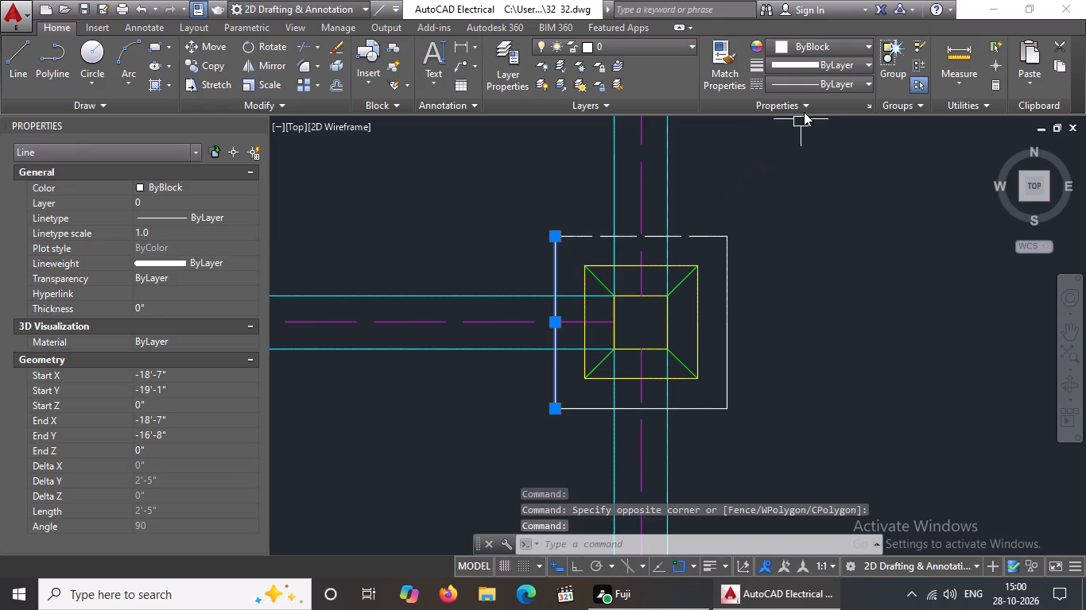
{"action": "left_click", "coordinate": [817, 80]}
{"action": "left_click", "coordinate": [821, 143]}
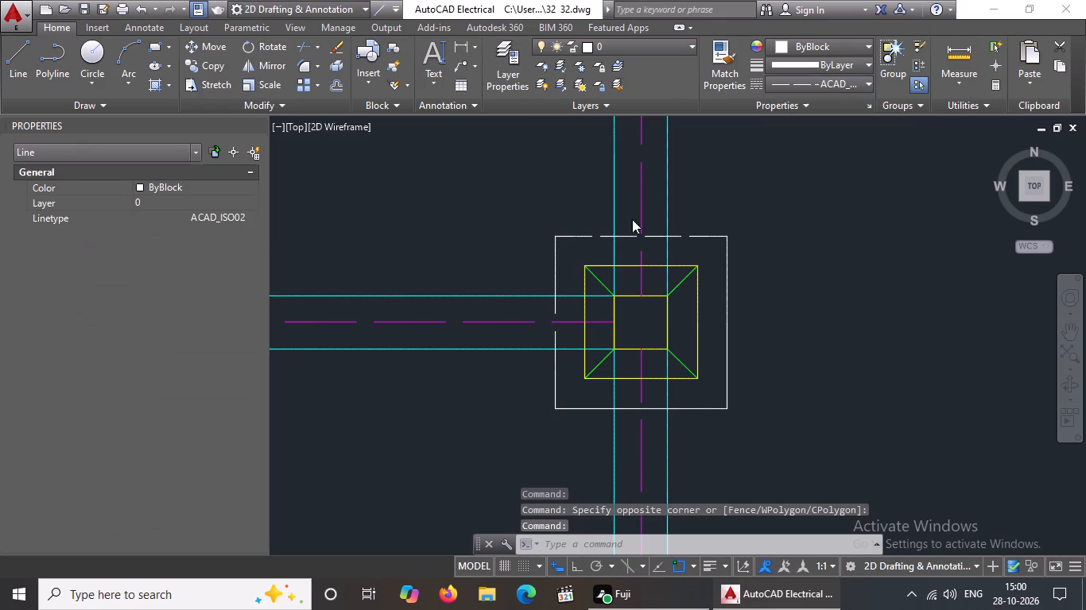
{"action": "left_click", "coordinate": [175, 229]}
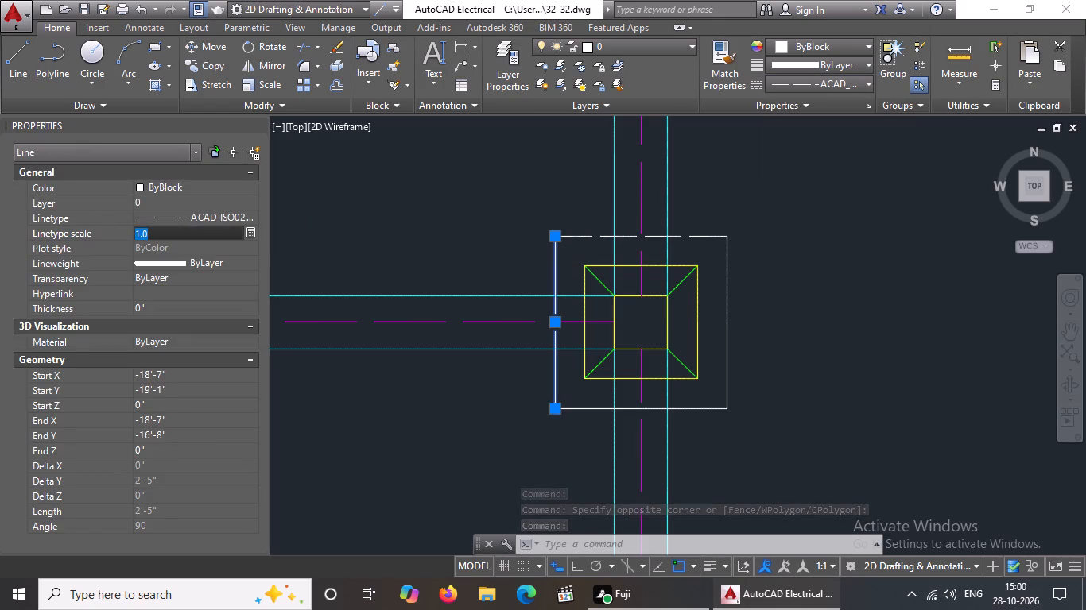
{"action": "key", "text": "BackSpace"}
{"action": "key", "text": "BackSpace"}
{"action": "type", "text": "0.5"}
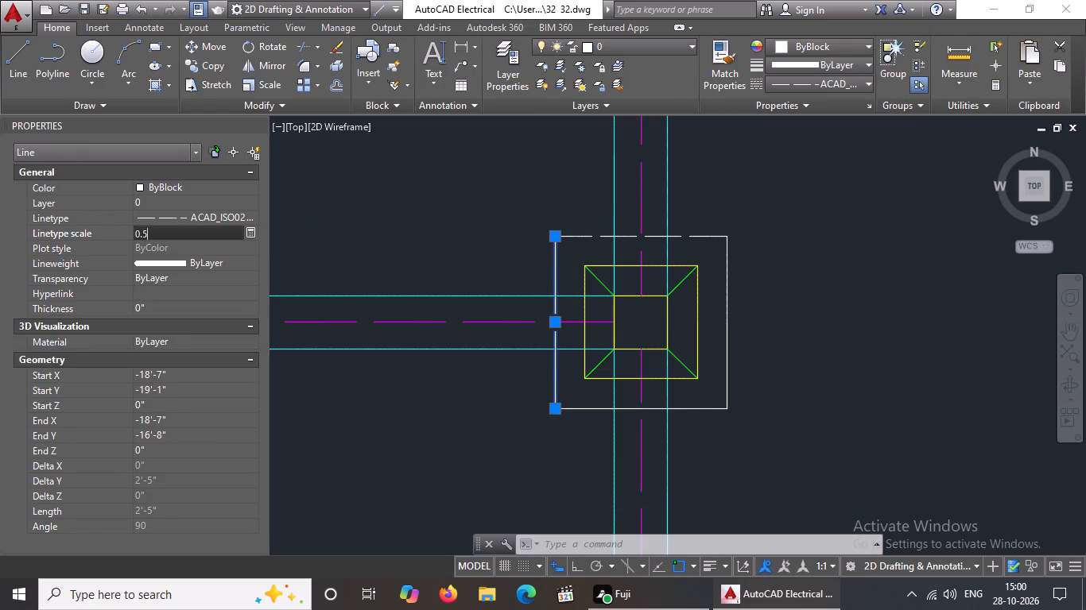
{"action": "key", "text": "Return"}
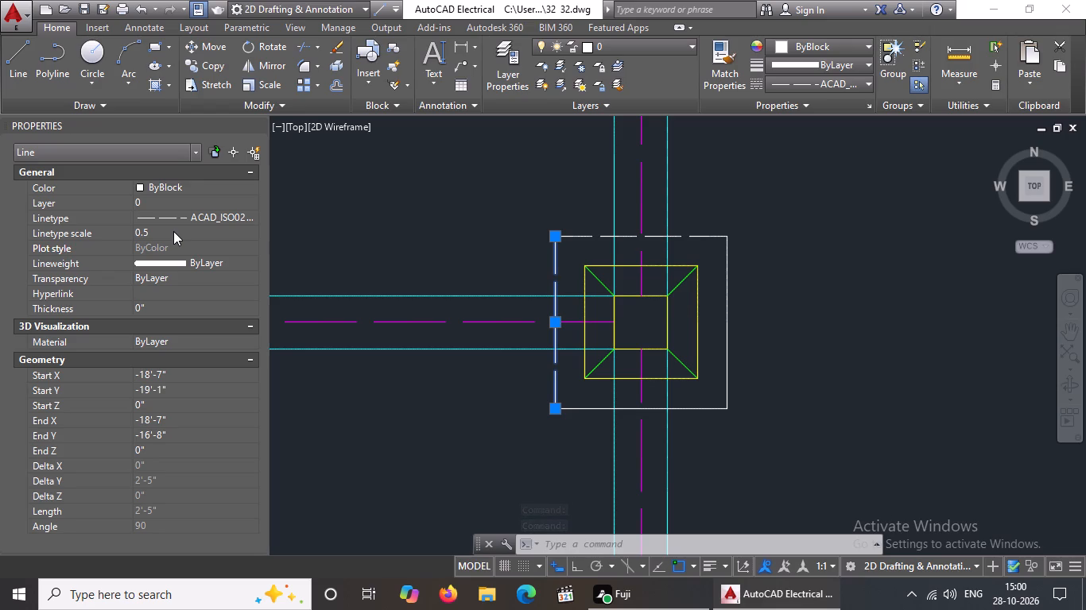
{"action": "key", "text": "Escape"}
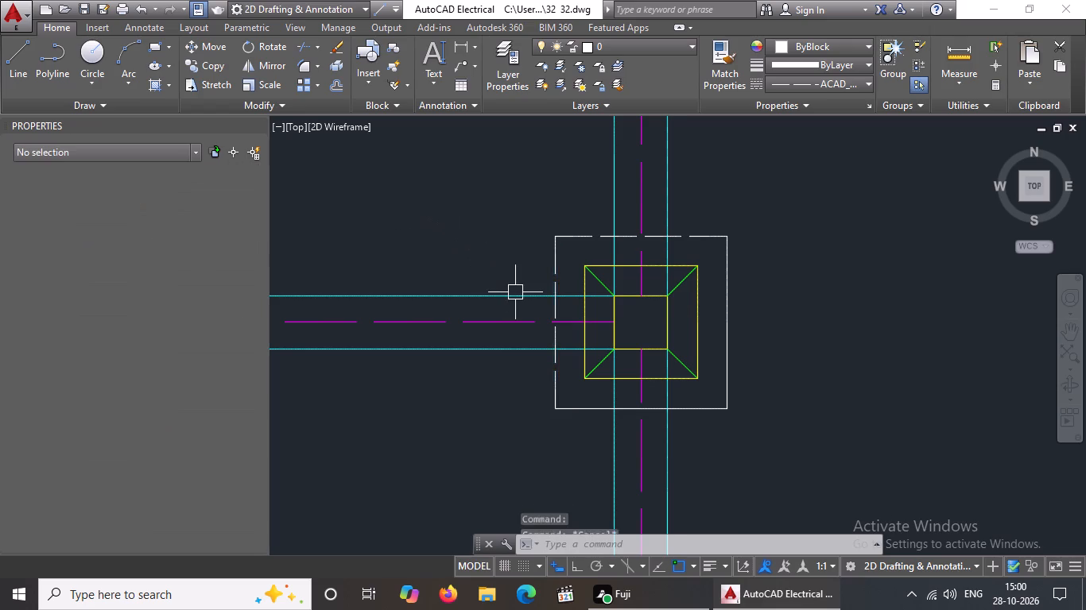
Set the right edge of the sixth row's middle-column footing's outer square to ACAD_ISO02W100 at linetype scale 0.5.
{"action": "scroll", "coordinate": [637, 339], "scroll_direction": "down", "scroll_amount": 2}
{"action": "left_click", "coordinate": [679, 318]}
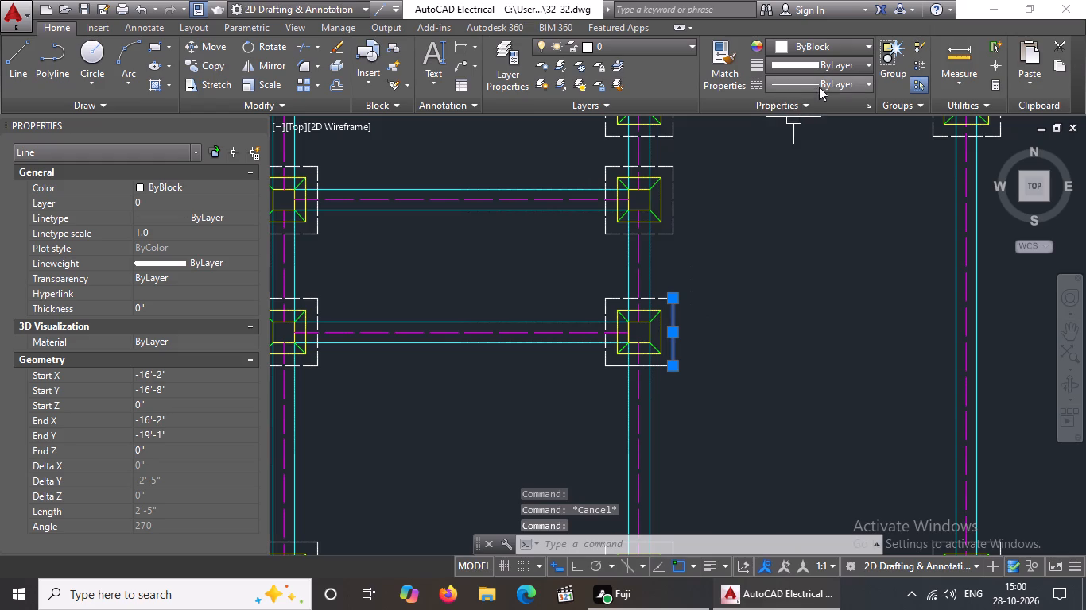
{"action": "left_click", "coordinate": [820, 85]}
{"action": "left_click", "coordinate": [826, 142]}
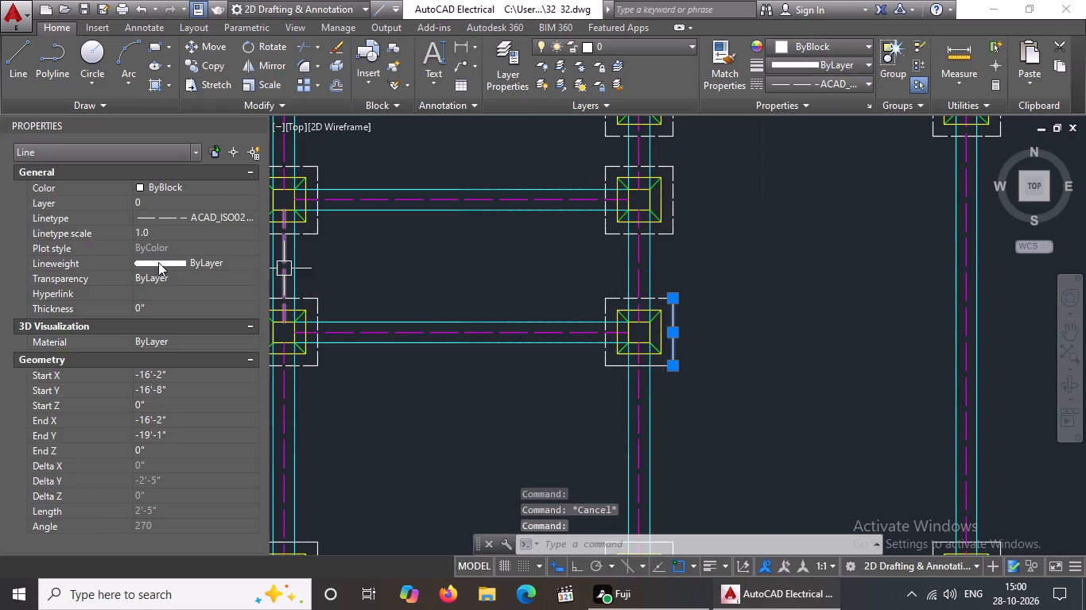
{"action": "left_click", "coordinate": [163, 232]}
{"action": "key", "text": "BackSpace"}
{"action": "key", "text": "BackSpace"}
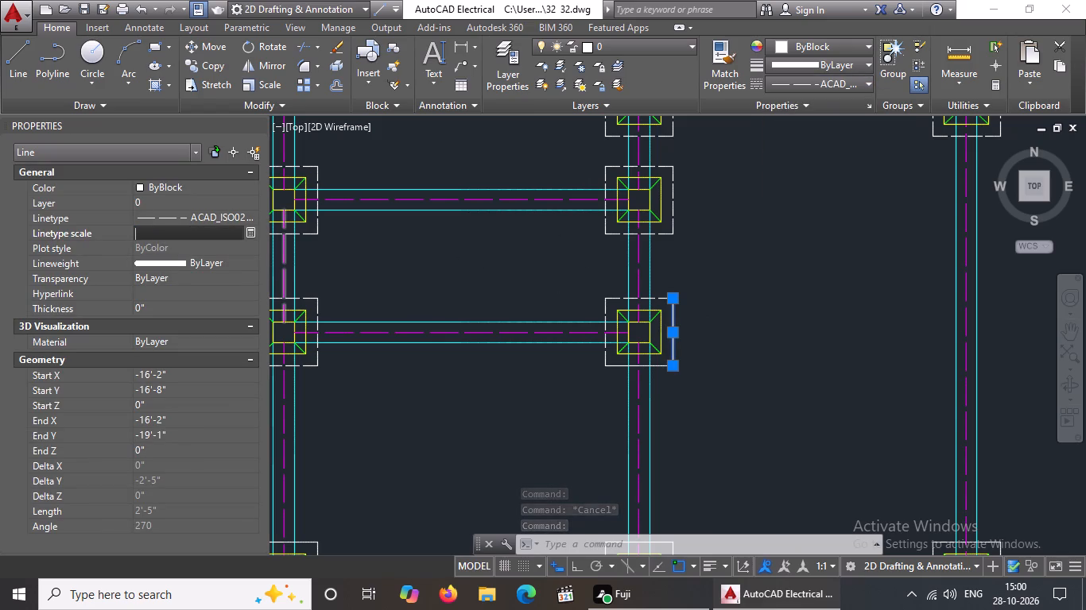
{"action": "type", "text": "0.5"}
{"action": "key", "text": "Return"}
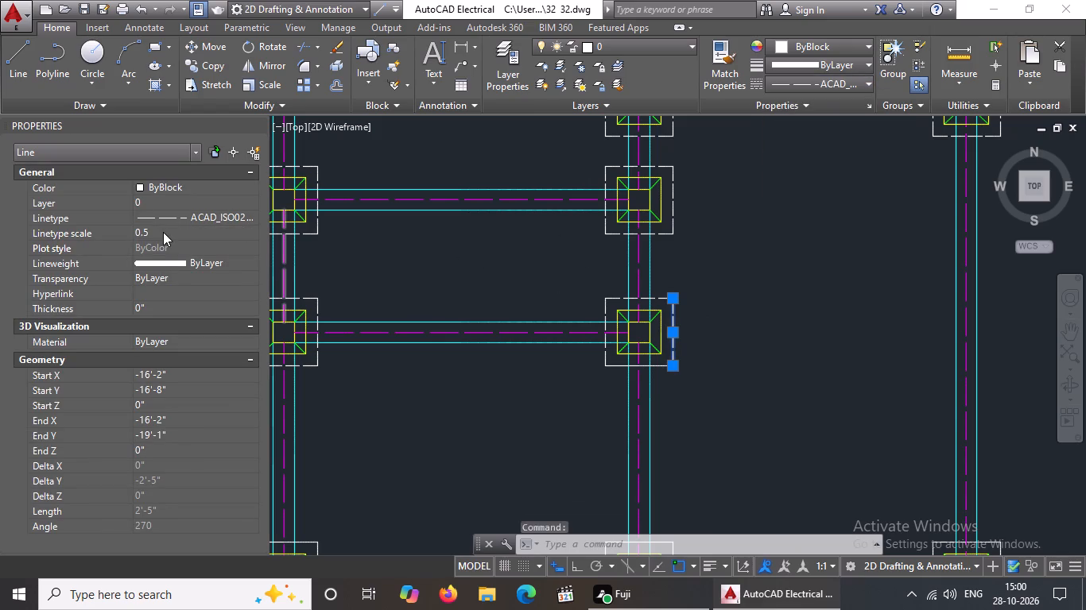
Give the bottom edge of the outer square on the sixth row's middle-column footing the ACAD_ISO02W100 linetype at scale 0.5.
{"action": "scroll", "coordinate": [609, 368], "scroll_direction": "up", "scroll_amount": 2}
{"action": "left_click", "coordinate": [609, 369]}
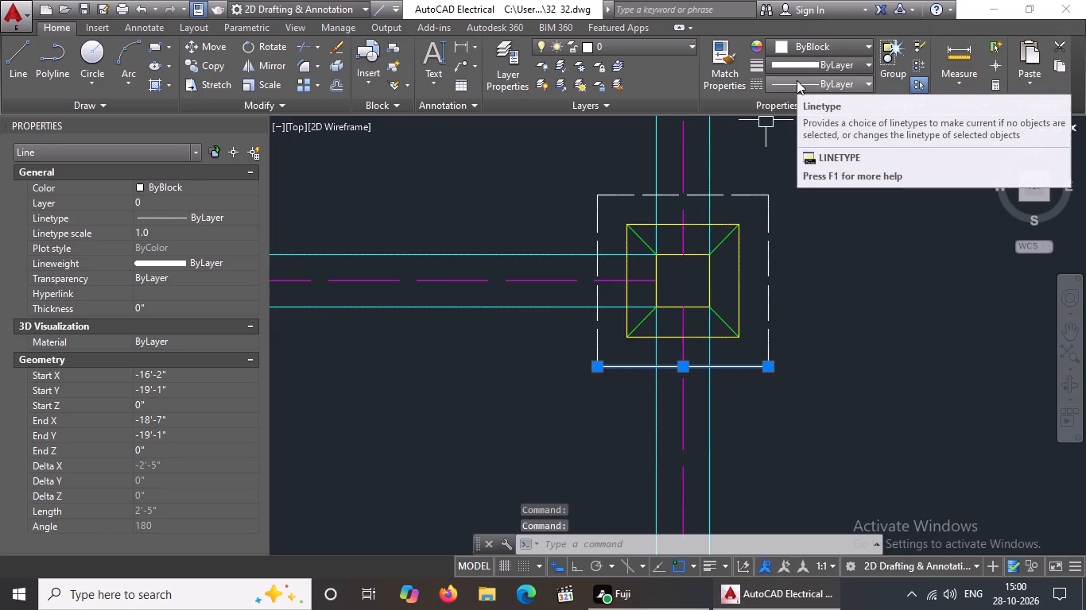
{"action": "left_click", "coordinate": [800, 86]}
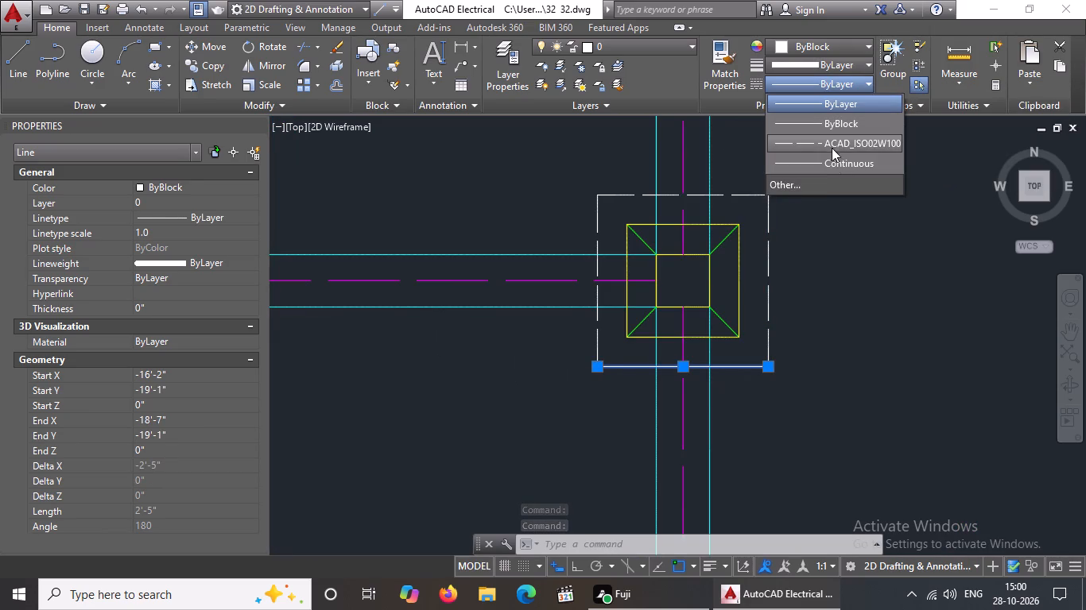
{"action": "left_click", "coordinate": [832, 145]}
{"action": "left_click", "coordinate": [174, 236]}
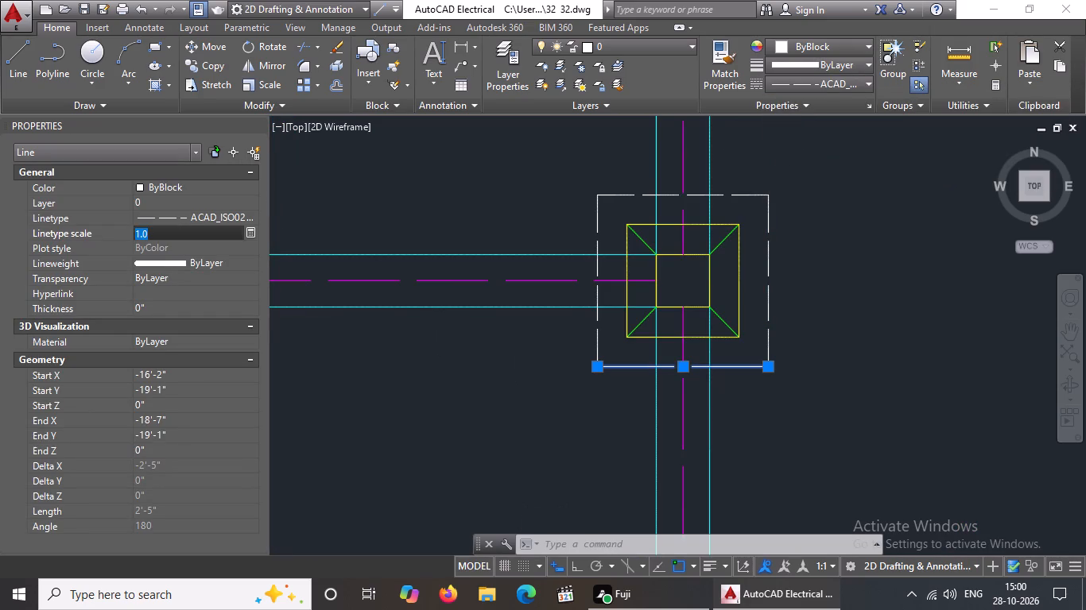
{"action": "key", "text": "BackSpace"}
{"action": "key", "text": "BackSpace"}
{"action": "type", "text": "0.5"}
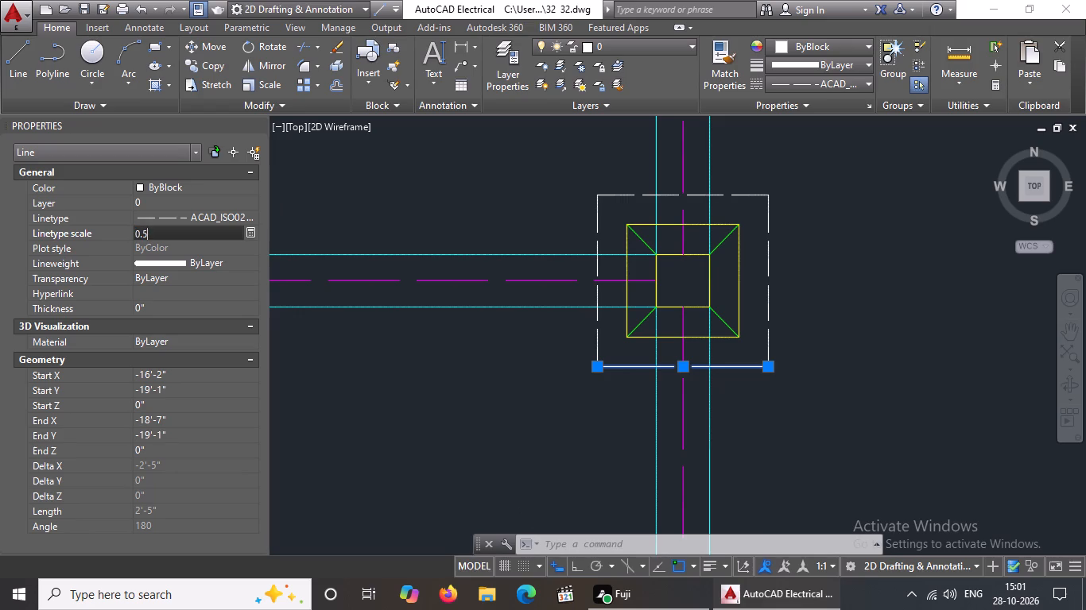
{"action": "key", "text": "Return"}
Change the top edge of the outer square on the bottom row's left-column footing to ACAD_ISO02W100 at linetype scale 0.5.
{"action": "scroll", "coordinate": [630, 280], "scroll_direction": "down", "scroll_amount": 6}
{"action": "scroll", "coordinate": [628, 281], "scroll_direction": "up", "scroll_amount": 2}
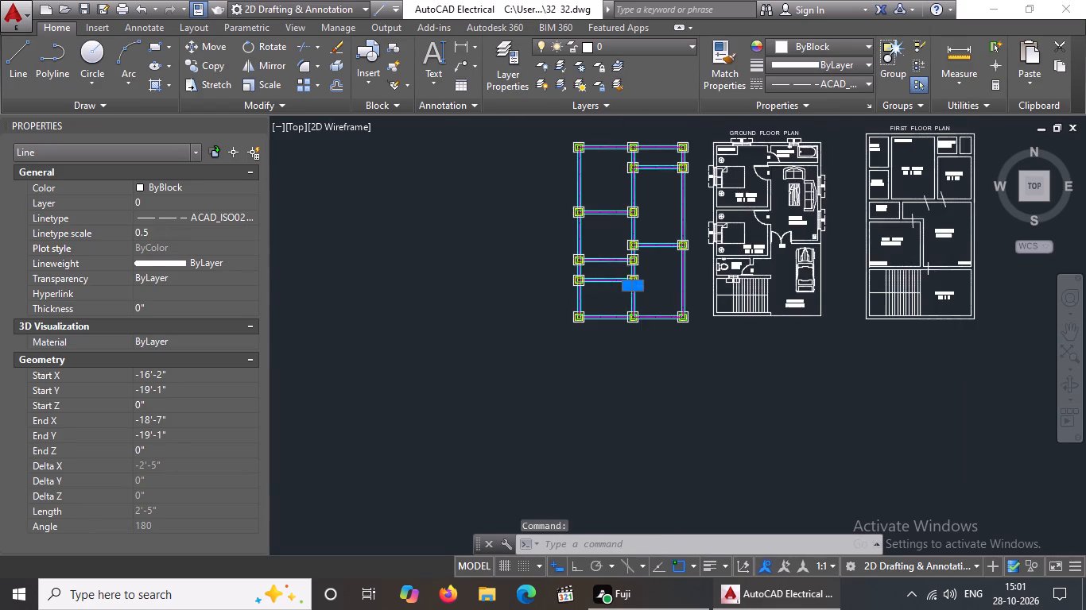
{"action": "scroll", "coordinate": [628, 281], "scroll_direction": "up", "scroll_amount": 1}
{"action": "scroll", "coordinate": [435, 414], "scroll_direction": "up", "scroll_amount": 3}
{"action": "left_click", "coordinate": [442, 392]}
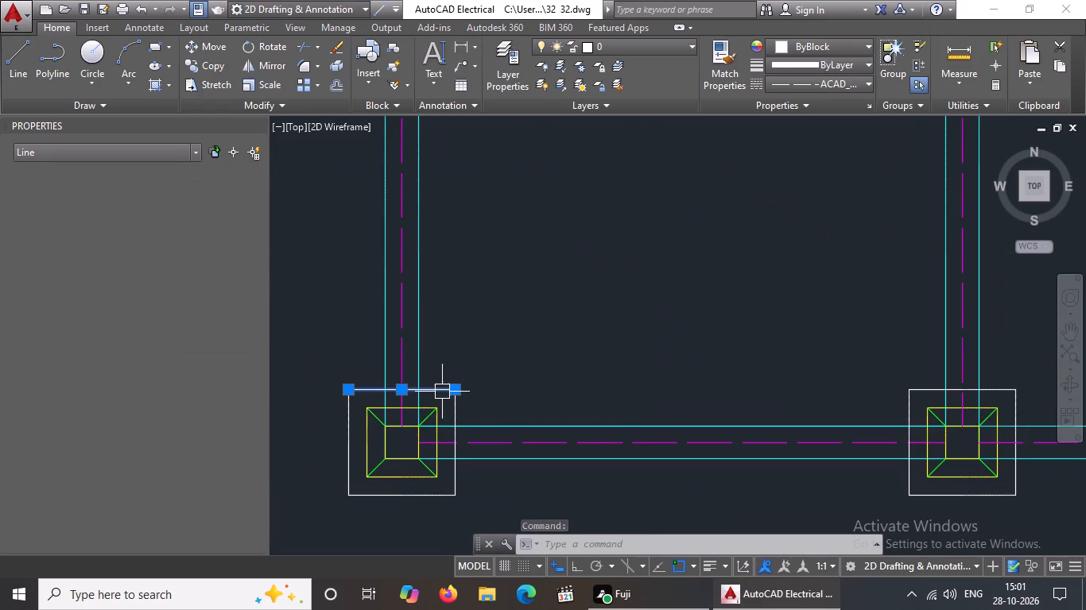
{"action": "left_click", "coordinate": [854, 80]}
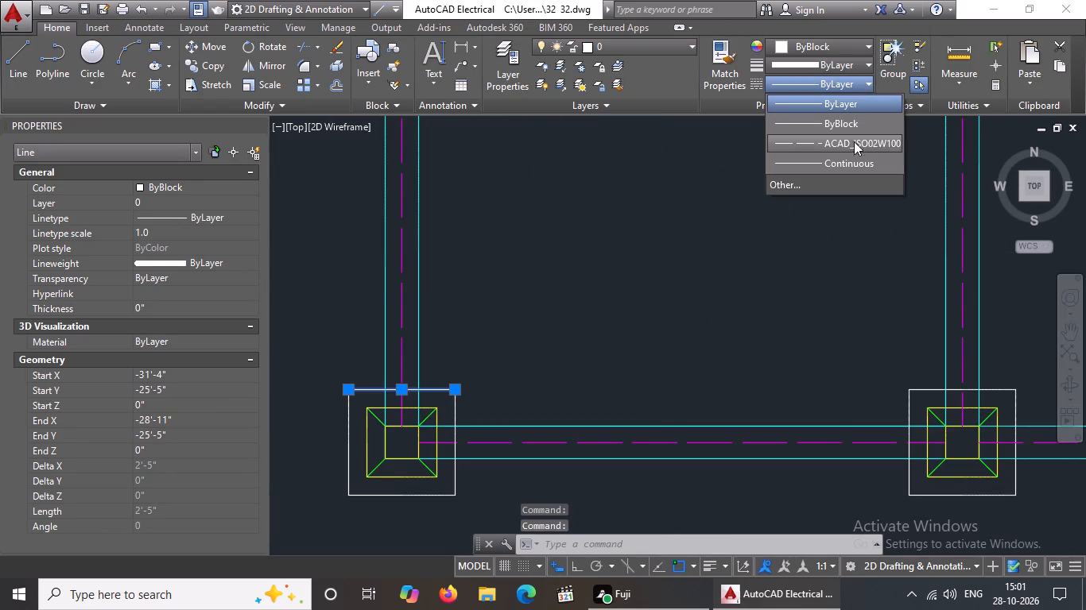
{"action": "left_click", "coordinate": [851, 147]}
{"action": "left_click", "coordinate": [157, 234]}
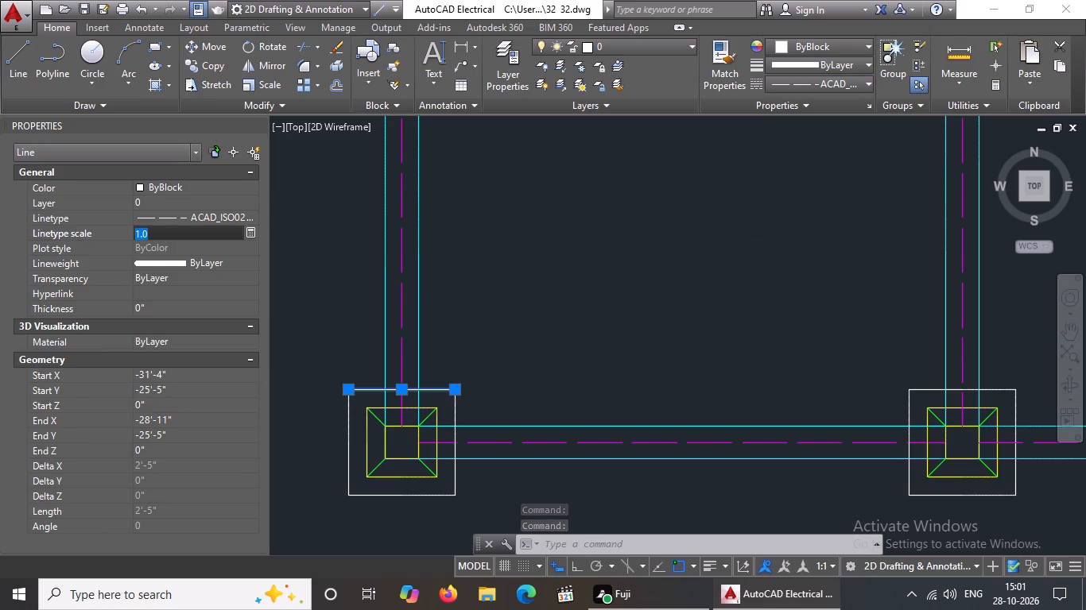
{"action": "key", "text": "BackSpace"}
{"action": "key", "text": "BackSpace"}
{"action": "type", "text": "0.5"}
{"action": "key", "text": "Return"}
Set the left edge of the bottom row's left-column footing's outer square to ACAD_ISO02W100 with linetype scale 0.5.
{"action": "left_click", "coordinate": [345, 473]}
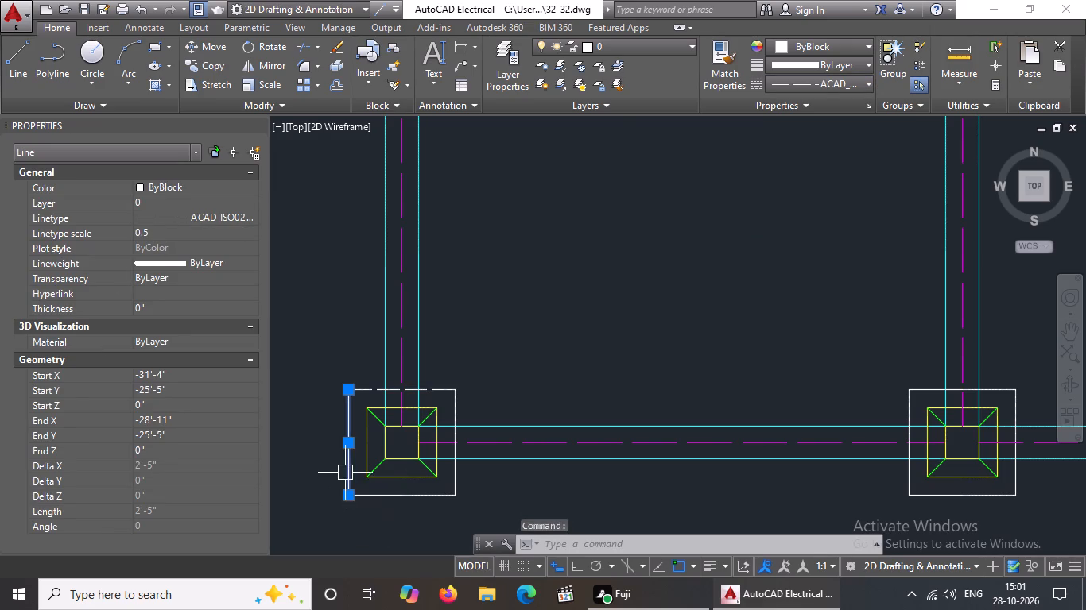
{"action": "left_click", "coordinate": [813, 84]}
{"action": "left_click", "coordinate": [797, 142]}
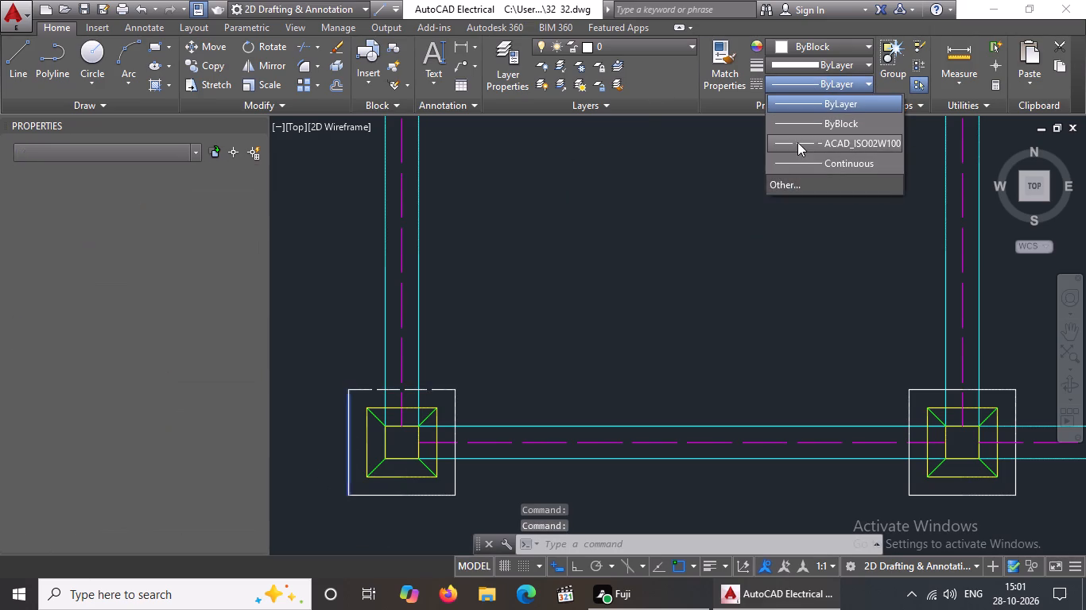
{"action": "left_click", "coordinate": [178, 236]}
{"action": "key", "text": "BackSpace"}
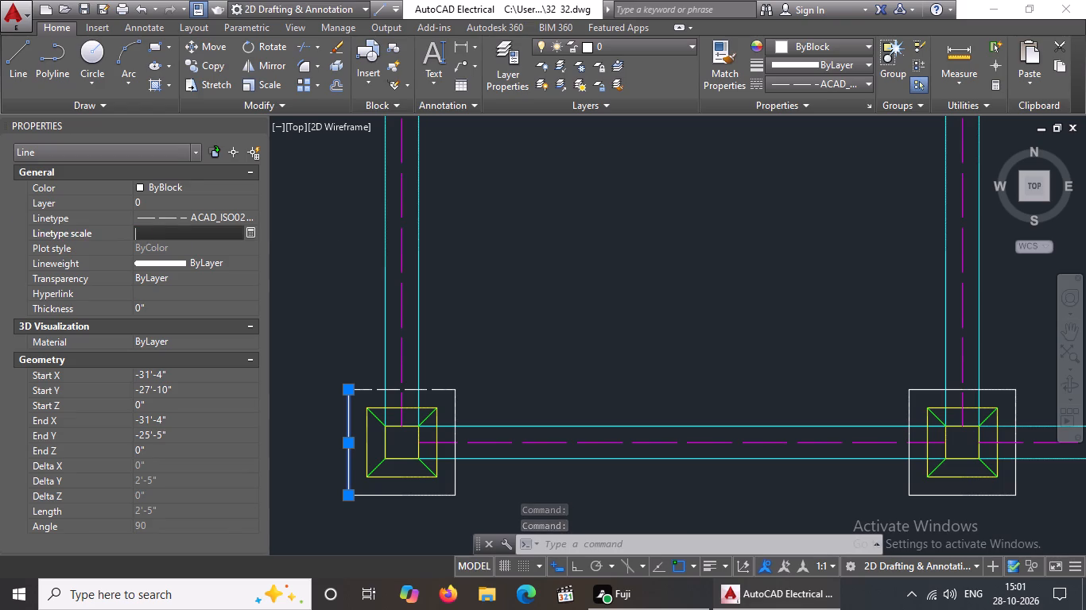
{"action": "key", "text": "BackSpace"}
{"action": "type", "text": "0.5"}
{"action": "key", "text": "Return"}
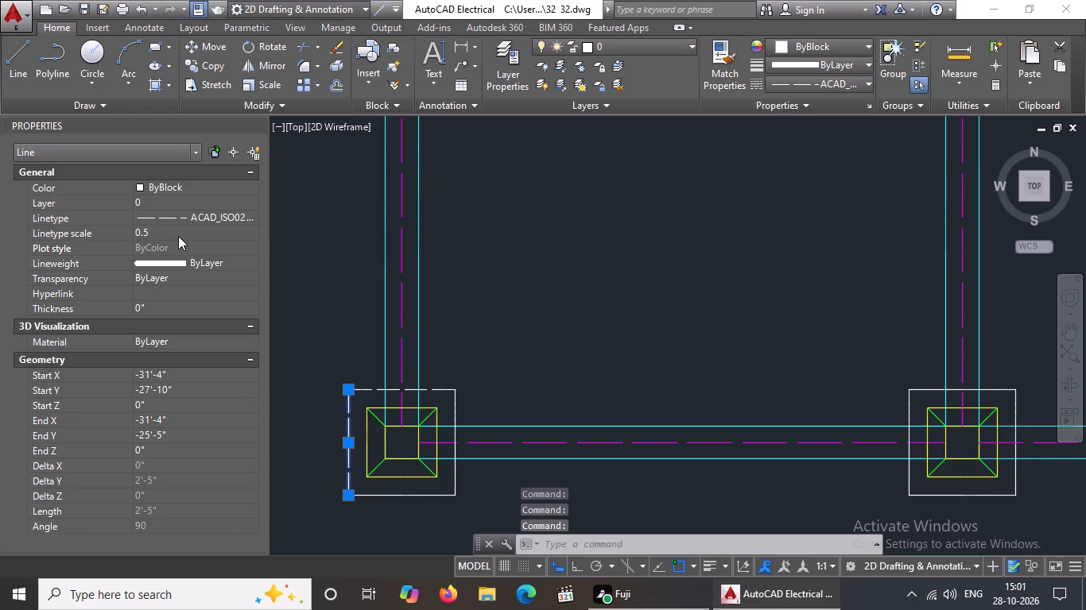
Give the bottom edge of the outer square on the bottom row's left-column footing the ACAD_ISO02W100 linetype at scale 0.5.
{"action": "left_click", "coordinate": [398, 499]}
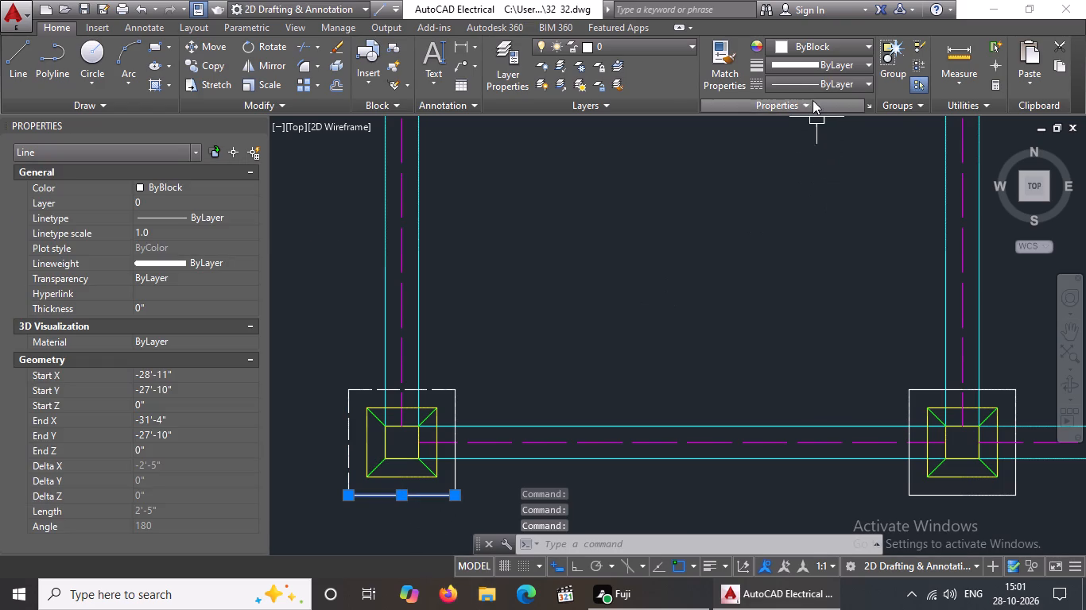
{"action": "left_click", "coordinate": [817, 79]}
{"action": "left_click", "coordinate": [820, 141]}
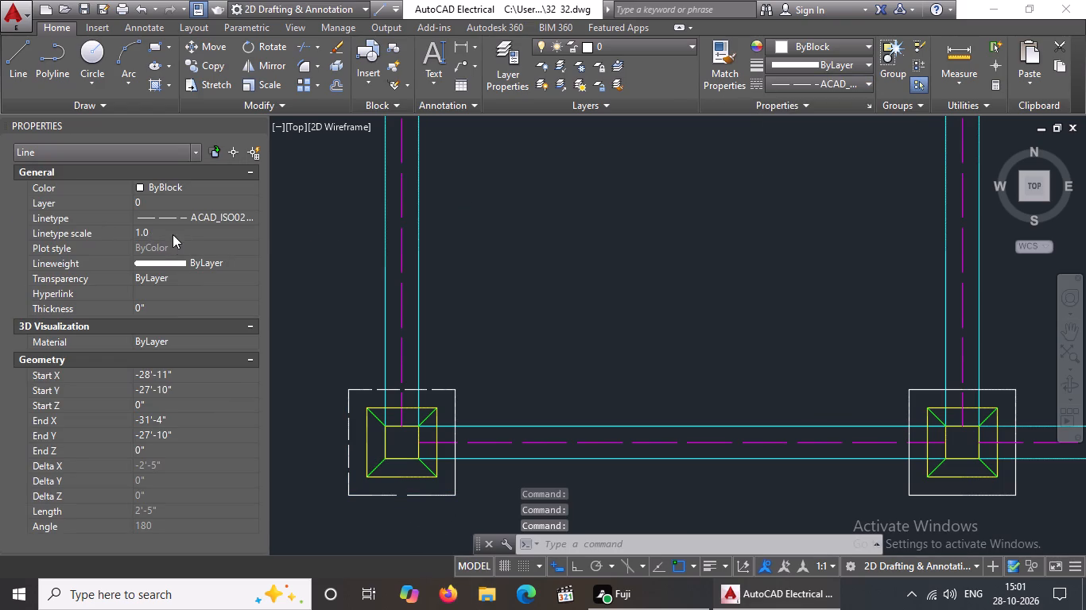
{"action": "left_click", "coordinate": [173, 232]}
{"action": "key", "text": "BackSpace"}
{"action": "key", "text": "BackSpace"}
{"action": "type", "text": "0.5"}
{"action": "key", "text": "Return"}
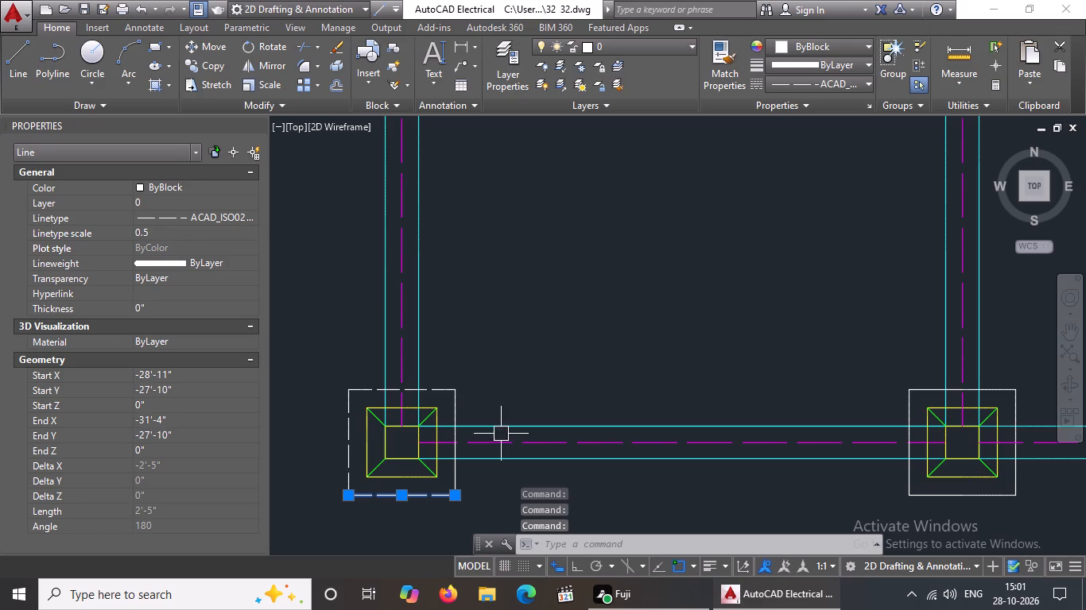
Set the right edge of the bottom row's left-column footing's outer square to ACAD_ISO02W100 at linetype scale 0.5, and clear the selection.
{"action": "left_click", "coordinate": [452, 404]}
{"action": "left_click", "coordinate": [848, 82]}
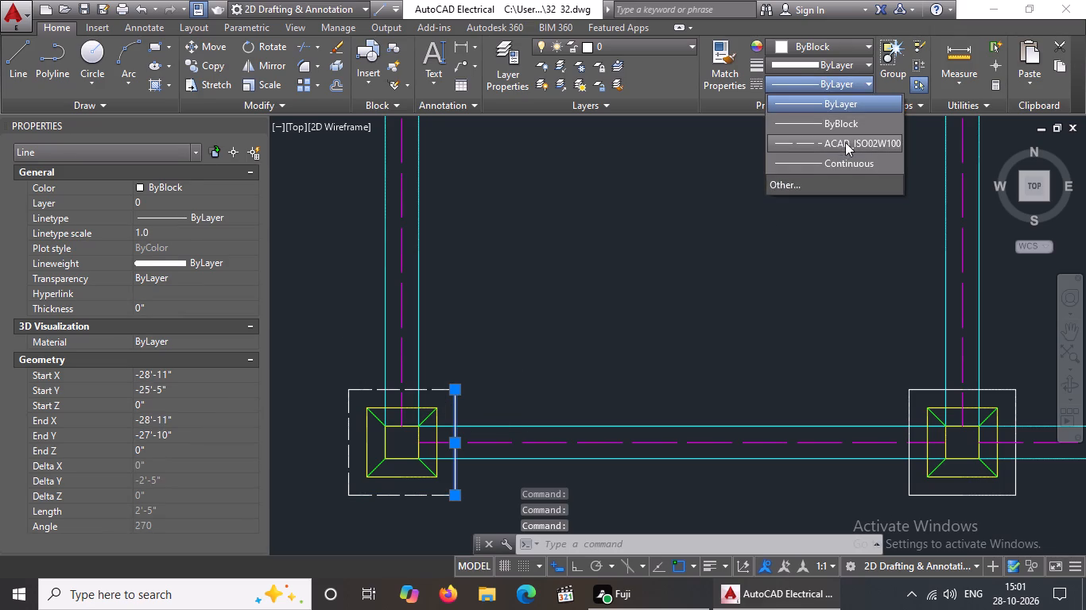
{"action": "left_click", "coordinate": [838, 145]}
{"action": "left_click", "coordinate": [169, 231]}
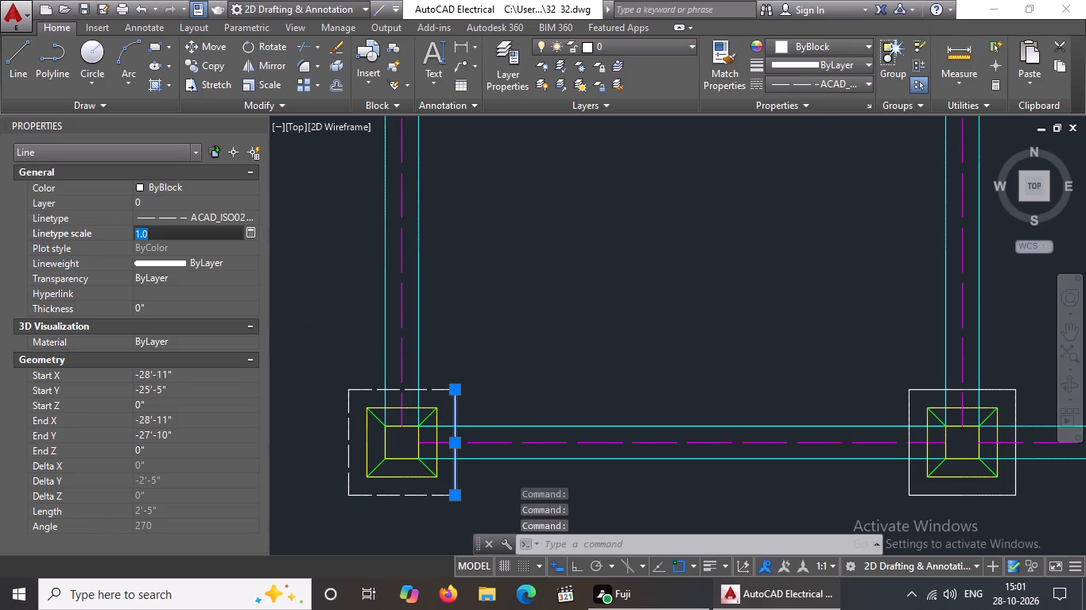
{"action": "key", "text": "BackSpace"}
{"action": "key", "text": "BackSpace"}
{"action": "type", "text": "0.5"}
{"action": "key", "text": "Return"}
{"action": "scroll", "coordinate": [536, 387], "scroll_direction": "down", "scroll_amount": 3}
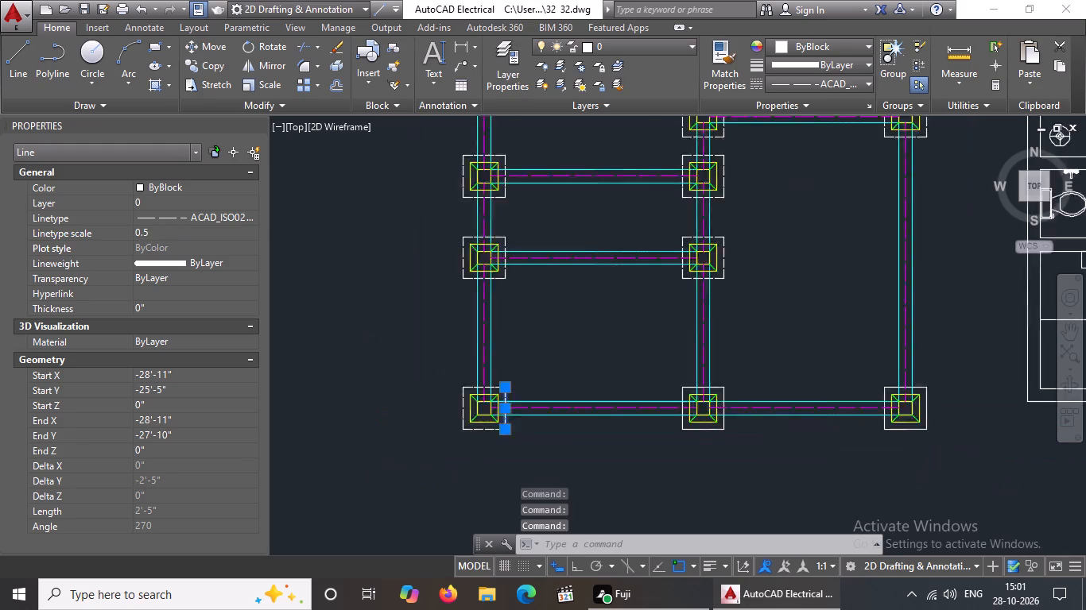
{"action": "key", "text": "Escape"}
Change the top edge of the outer square on the bottom row's middle-column footing to ACAD_ISO02W100 at linetype scale 0.5.
{"action": "scroll", "coordinate": [634, 384], "scroll_direction": "up", "scroll_amount": 3}
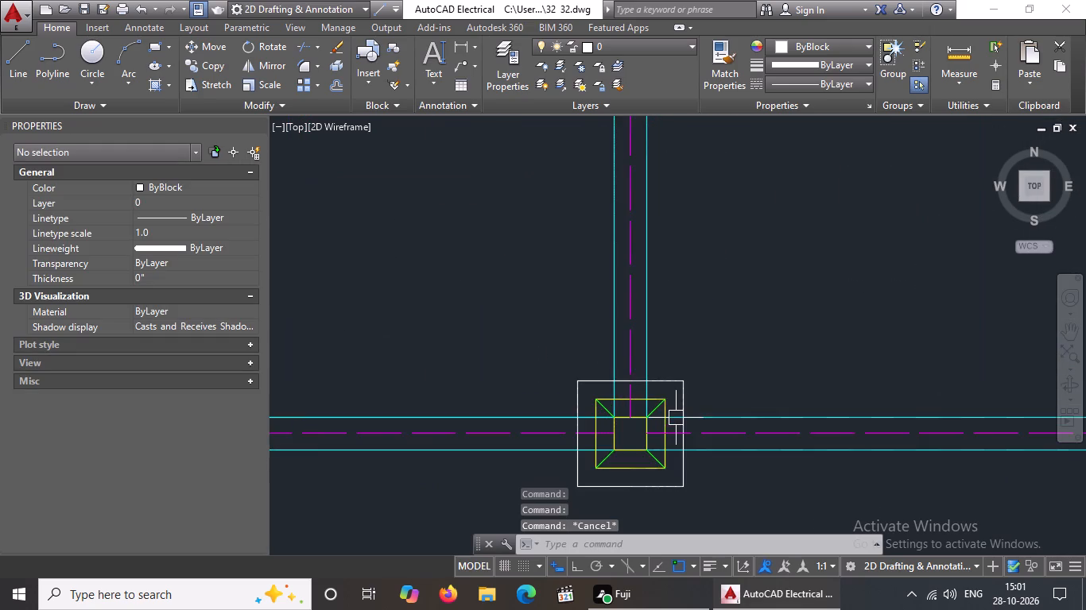
{"action": "scroll", "coordinate": [673, 401], "scroll_direction": "down", "scroll_amount": 1}
{"action": "scroll", "coordinate": [673, 400], "scroll_direction": "up", "scroll_amount": 3}
{"action": "left_click", "coordinate": [659, 367]}
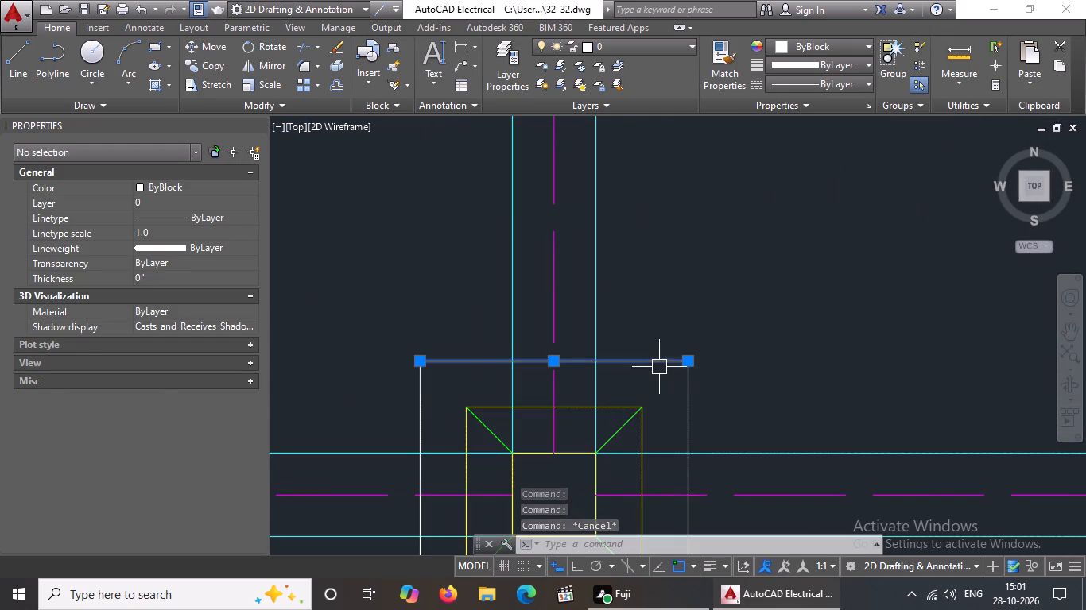
{"action": "left_click", "coordinate": [816, 88]}
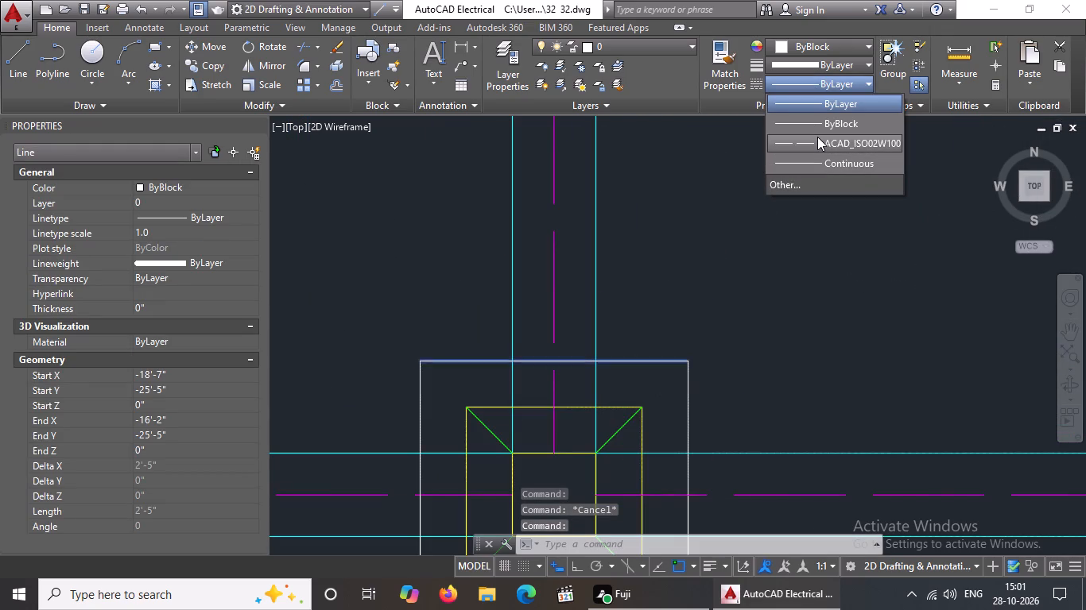
{"action": "left_click", "coordinate": [817, 137]}
{"action": "left_click", "coordinate": [174, 236]}
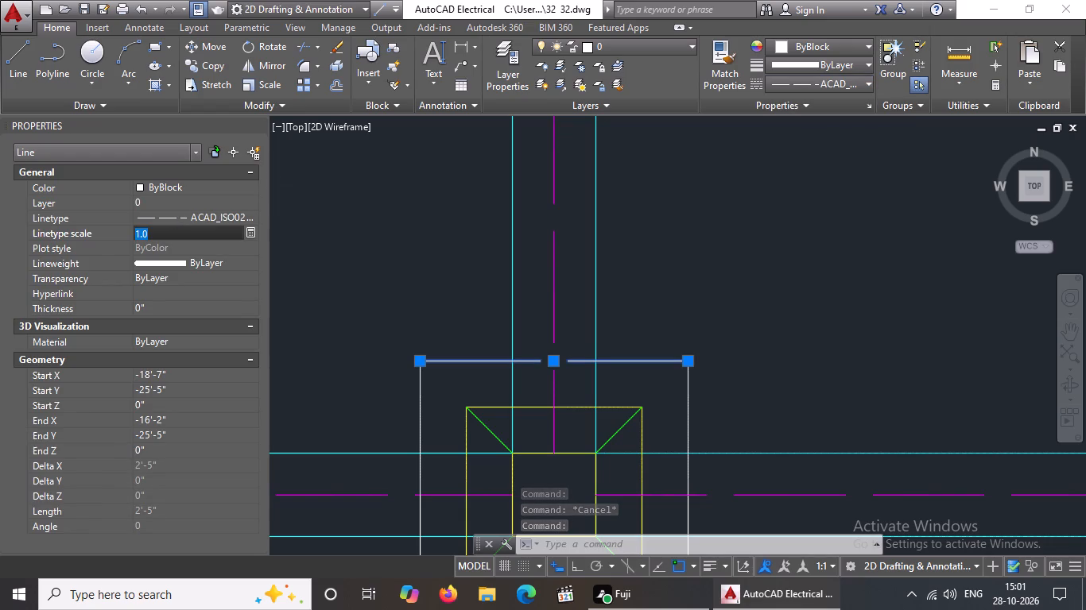
{"action": "key", "text": "BackSpace"}
{"action": "key", "text": "BackSpace"}
{"action": "type", "text": "0.5"}
{"action": "key", "text": "Return"}
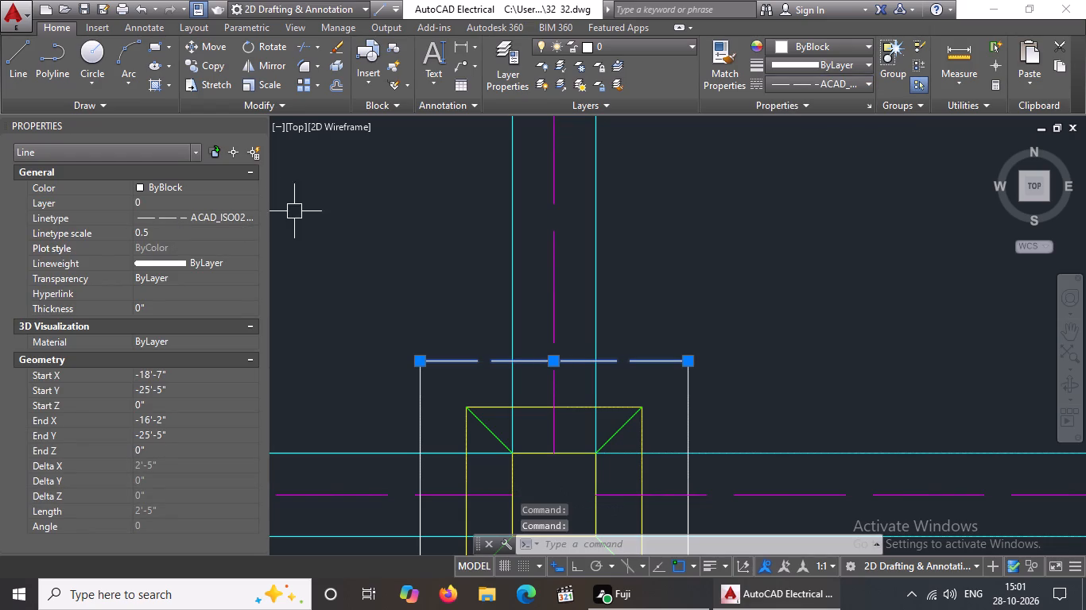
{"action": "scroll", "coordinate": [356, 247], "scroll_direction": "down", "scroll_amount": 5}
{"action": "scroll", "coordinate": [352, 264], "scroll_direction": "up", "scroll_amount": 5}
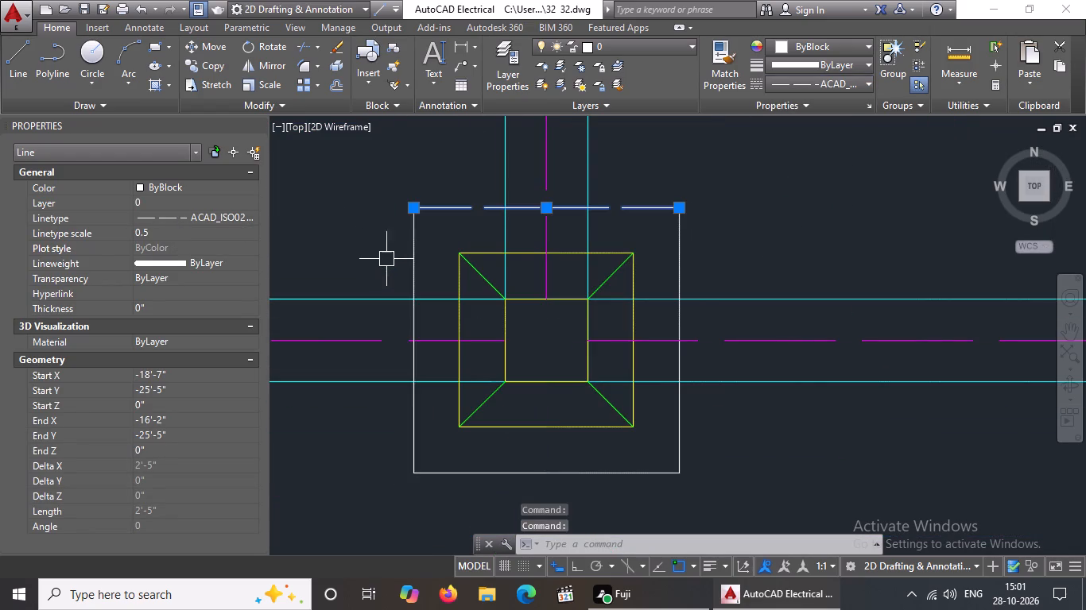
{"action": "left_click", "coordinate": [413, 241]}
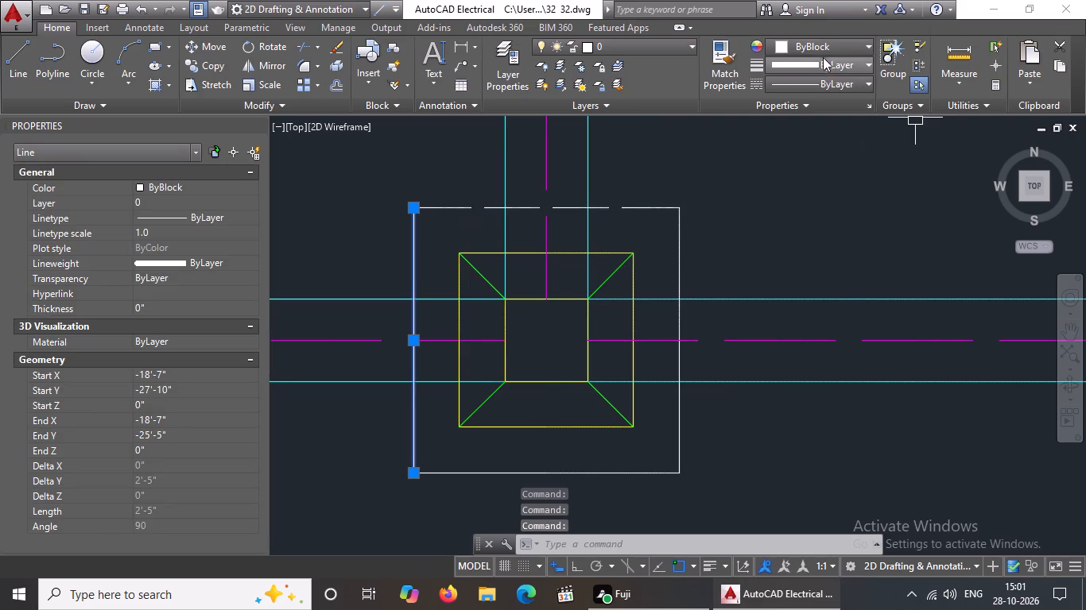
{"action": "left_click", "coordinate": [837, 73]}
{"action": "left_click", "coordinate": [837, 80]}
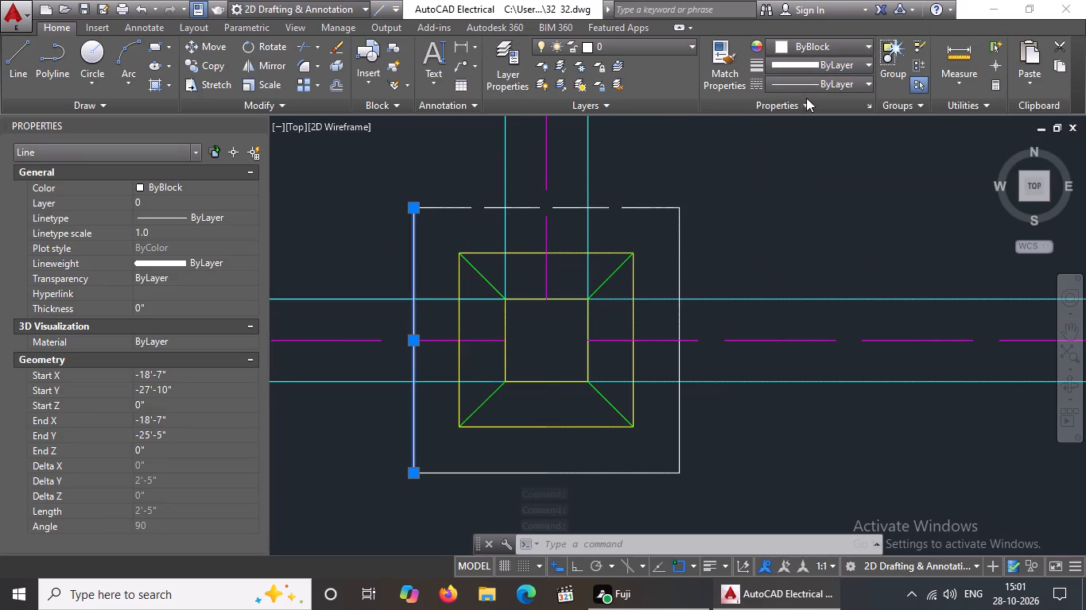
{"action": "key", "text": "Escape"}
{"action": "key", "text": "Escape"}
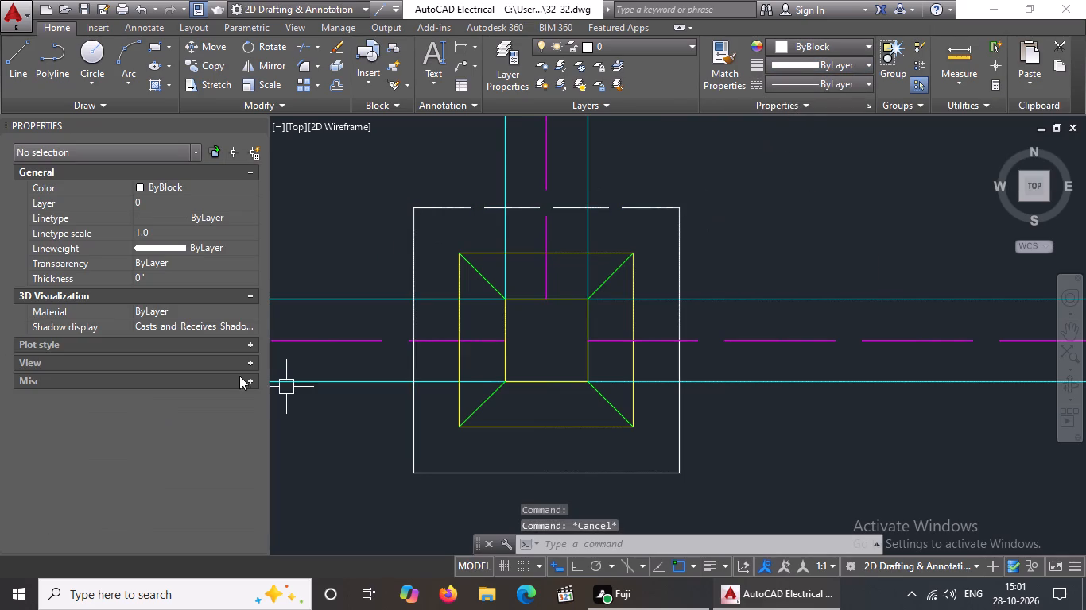
Set the left edge of the bottom row's middle-column footing's outer square to ACAD_ISO02W100 with linetype scale 0.5.
{"action": "left_click", "coordinate": [412, 247]}
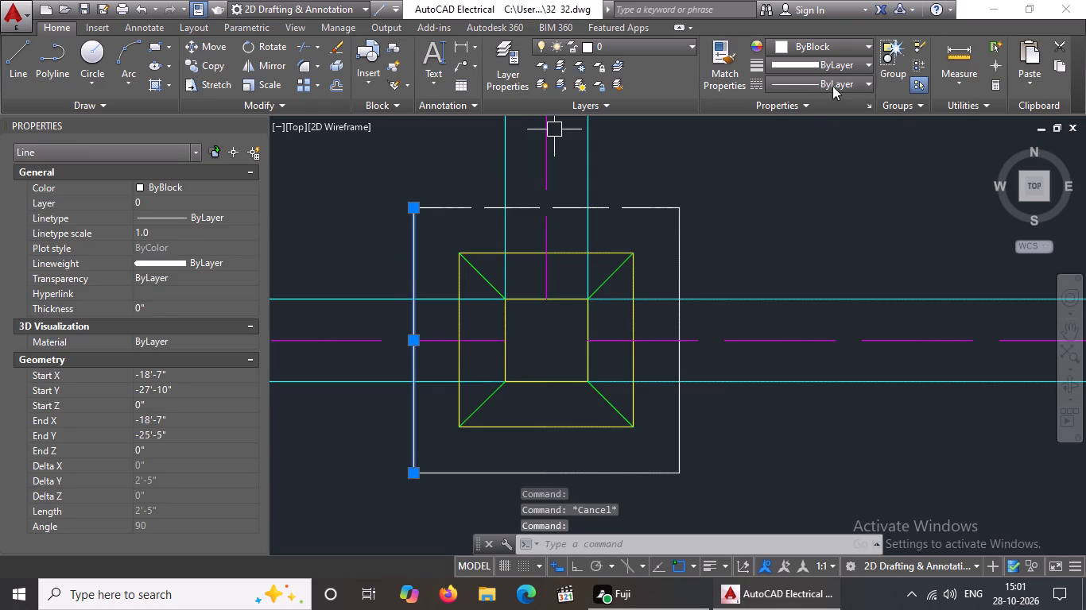
{"action": "left_click", "coordinate": [832, 85]}
{"action": "left_click", "coordinate": [831, 145]}
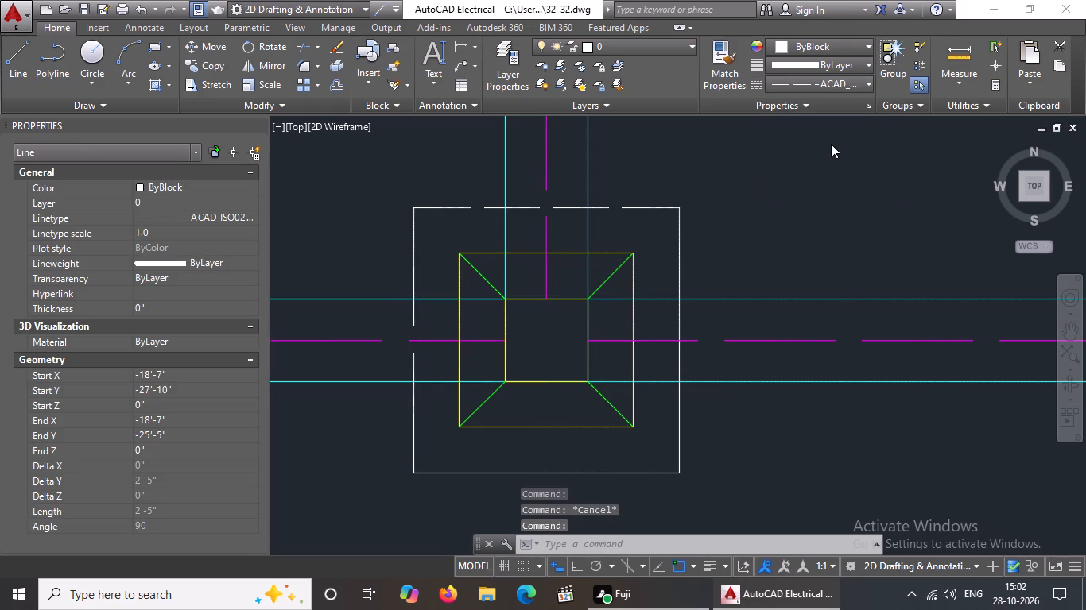
{"action": "left_click", "coordinate": [147, 223]}
{"action": "left_click", "coordinate": [149, 230]}
{"action": "key", "text": "BackSpace"}
{"action": "key", "text": "BackSpace"}
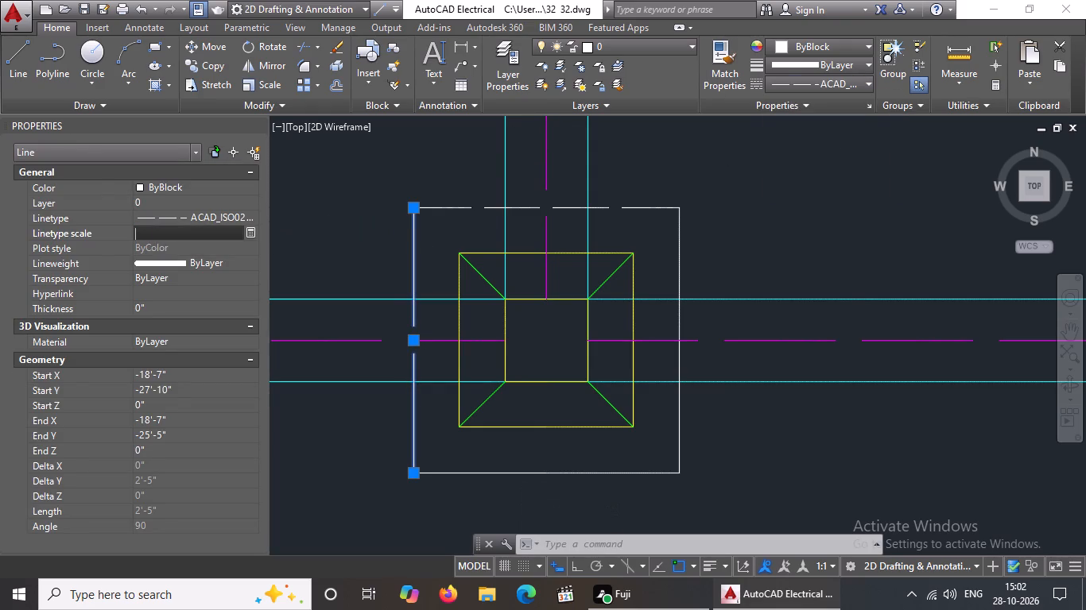
{"action": "type", "text": "0.5"}
{"action": "key", "text": "Return"}
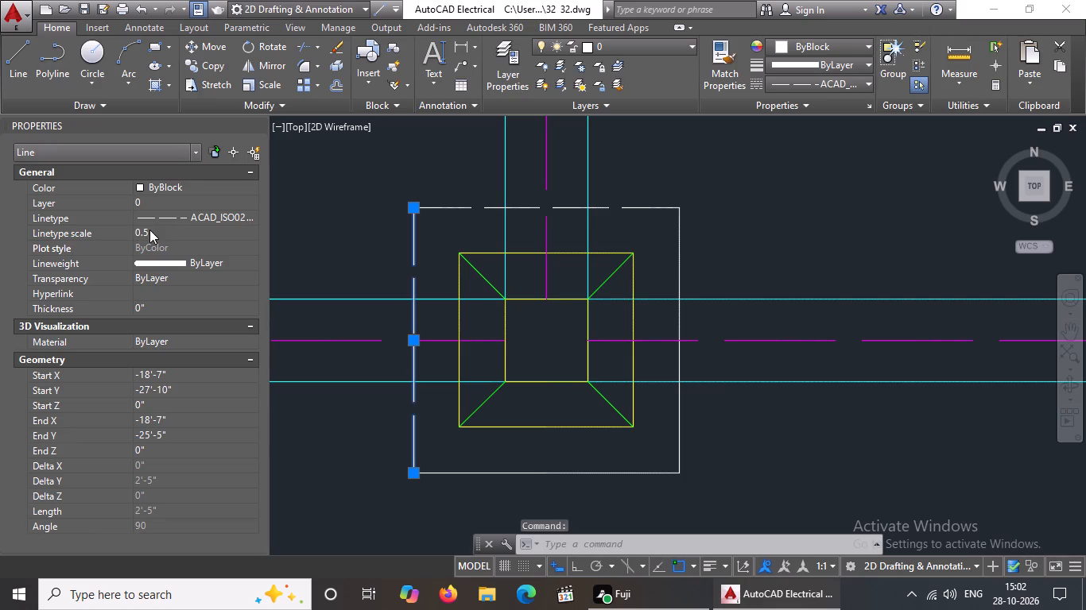
Set the bottom edge of the outer square on the bottom row's middle-column footing to ACAD_ISO02W100 at linetype scale 0.5.
{"action": "scroll", "coordinate": [594, 330], "scroll_direction": "down", "scroll_amount": 4}
{"action": "scroll", "coordinate": [347, 313], "scroll_direction": "up", "scroll_amount": 3}
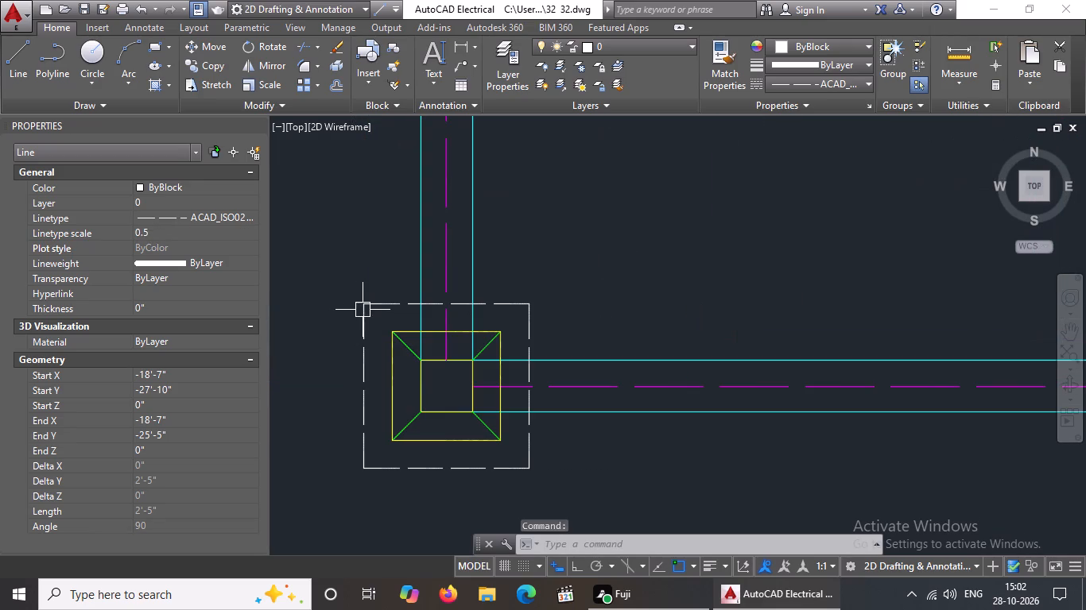
{"action": "scroll", "coordinate": [363, 310], "scroll_direction": "down", "scroll_amount": 2}
{"action": "scroll", "coordinate": [525, 302], "scroll_direction": "down", "scroll_amount": 2}
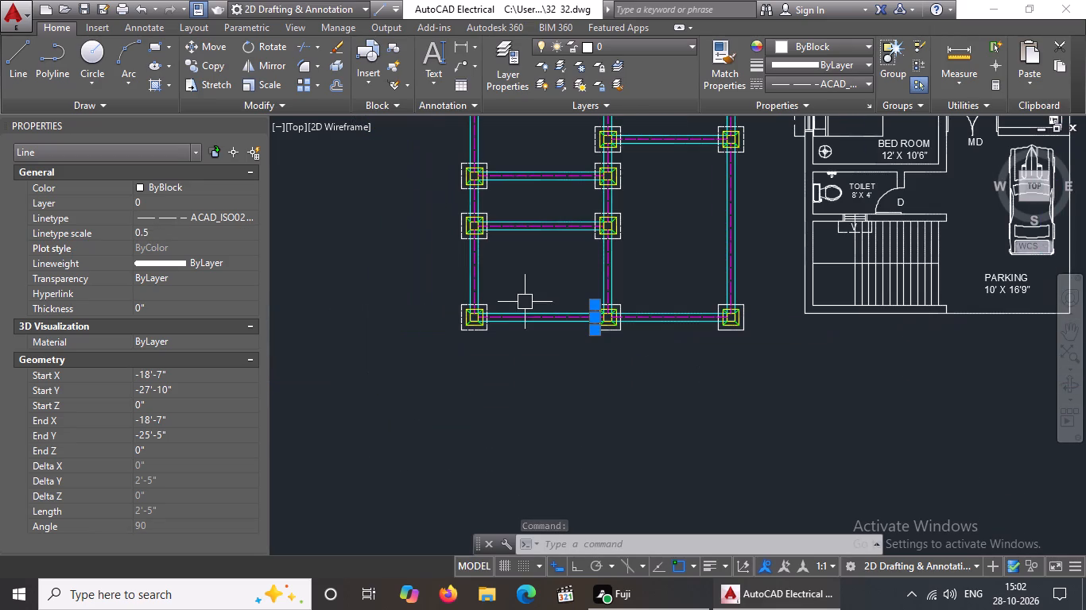
{"action": "scroll", "coordinate": [599, 347], "scroll_direction": "up", "scroll_amount": 4}
{"action": "left_click", "coordinate": [628, 272]}
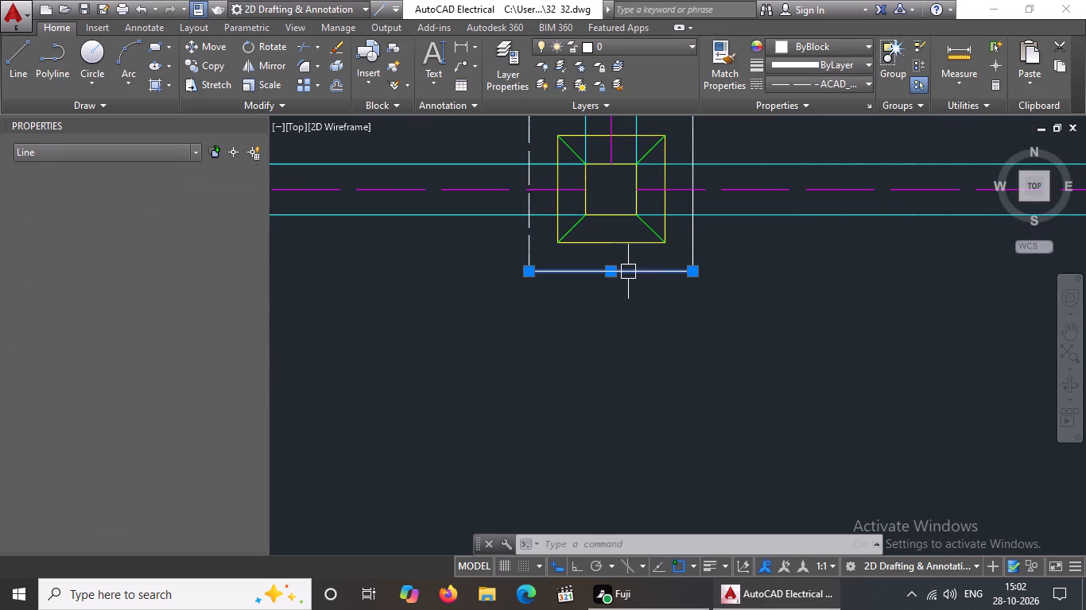
{"action": "scroll", "coordinate": [624, 285], "scroll_direction": "down", "scroll_amount": 1}
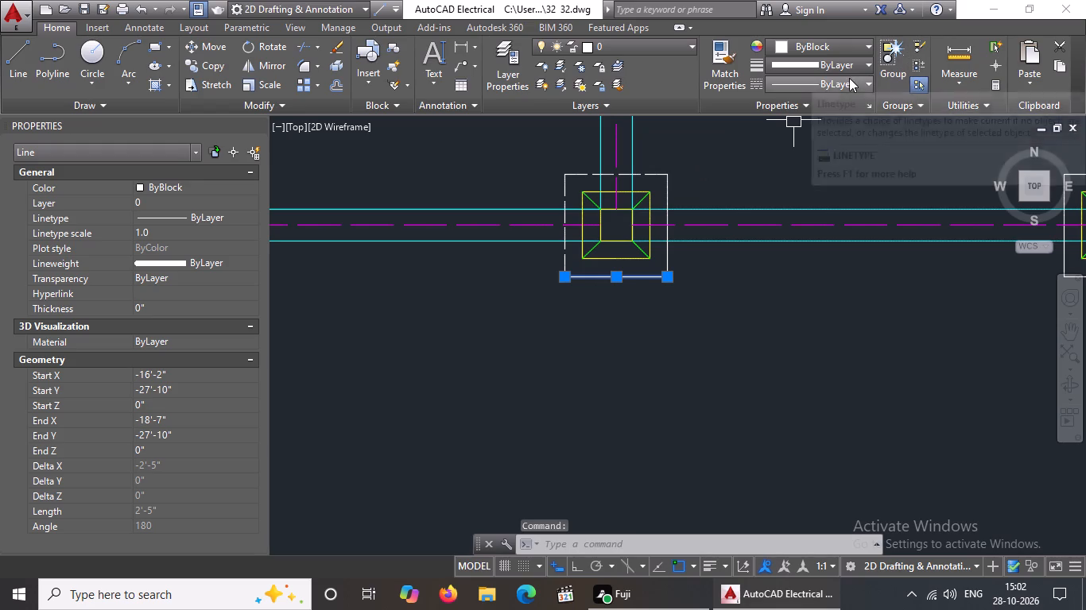
{"action": "left_click", "coordinate": [849, 78]}
{"action": "left_click", "coordinate": [815, 142]}
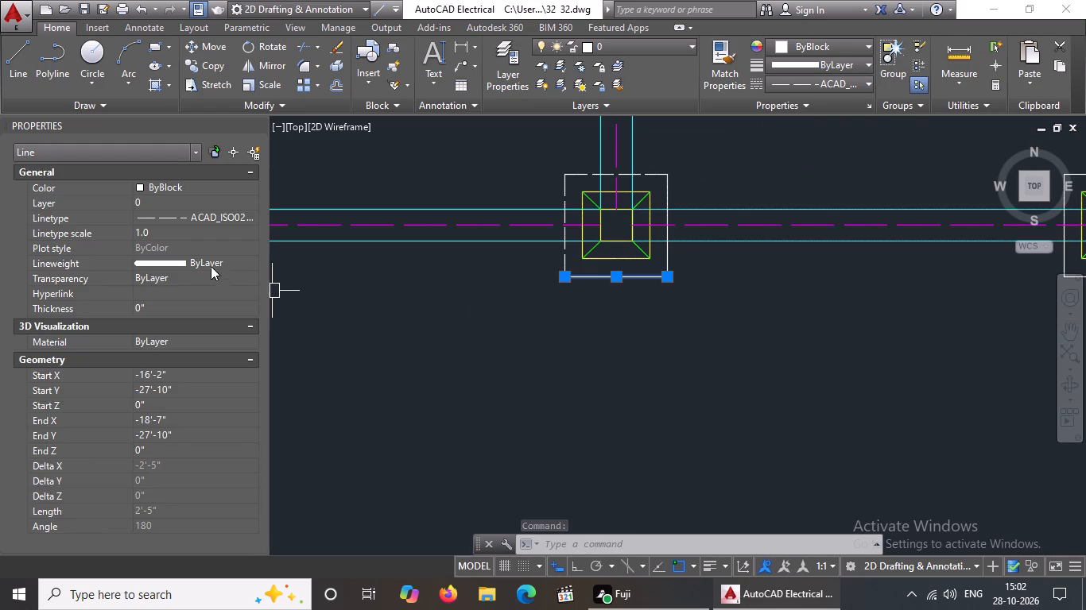
{"action": "left_click", "coordinate": [182, 233]}
{"action": "key", "text": "BackSpace"}
{"action": "key", "text": "BackSpace"}
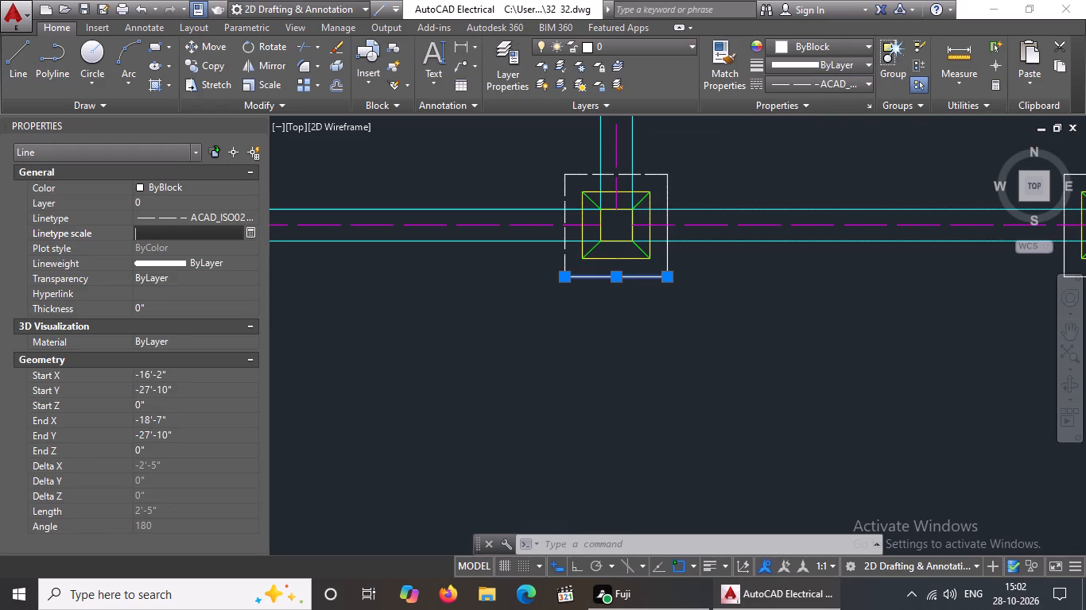
{"action": "type", "text": "0.5"}
{"action": "key", "text": "Return"}
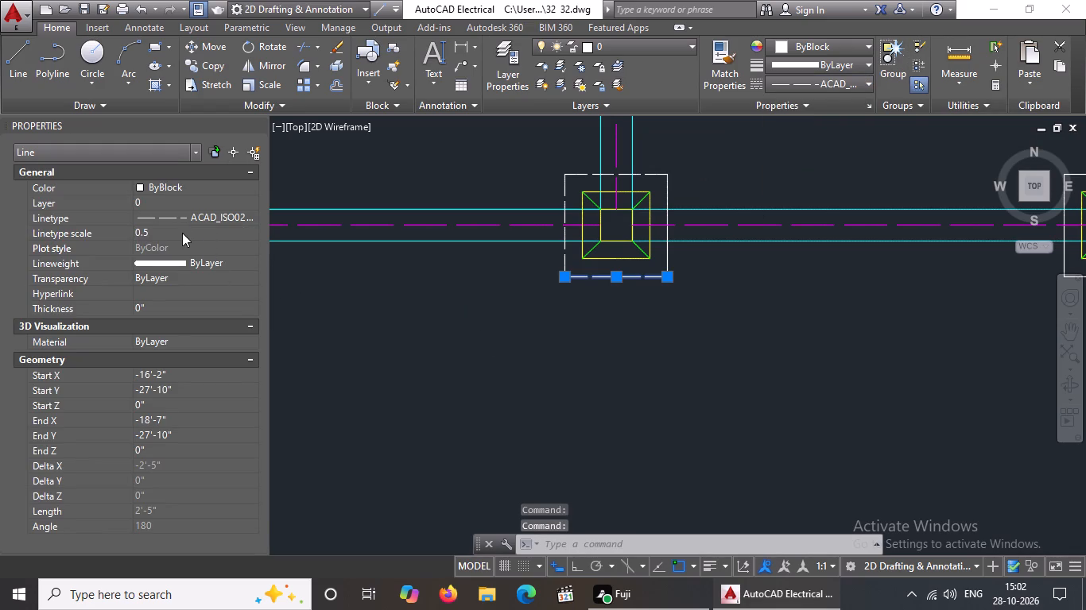
Give the right edge of the bottom row's middle-column footing's outer square the ACAD_ISO02W100 linetype at scale 0.5, and clear the selection.
{"action": "left_click", "coordinate": [668, 184]}
{"action": "left_click", "coordinate": [817, 88]}
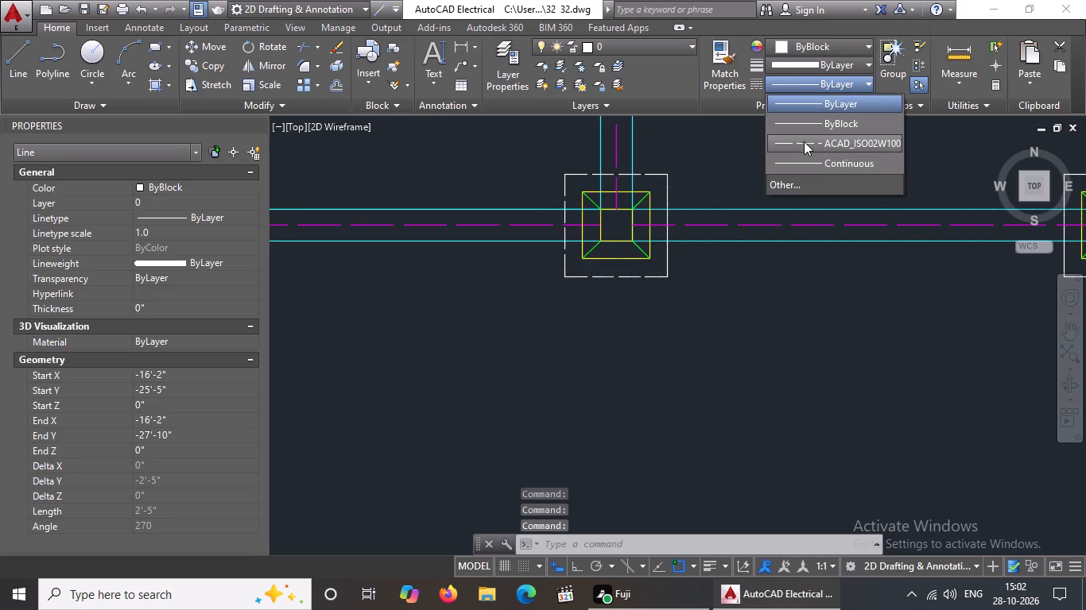
{"action": "left_click", "coordinate": [804, 145]}
{"action": "left_click", "coordinate": [159, 230]}
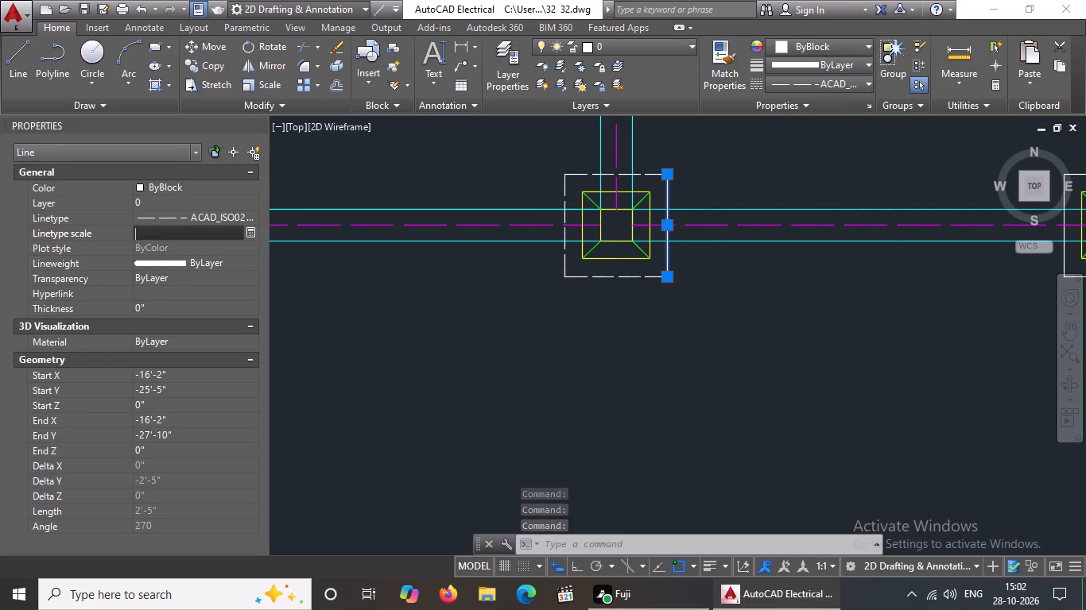
{"action": "key", "text": "BackSpace"}
{"action": "key", "text": "BackSpace"}
{"action": "type", "text": "0.5"}
{"action": "key", "text": "Return"}
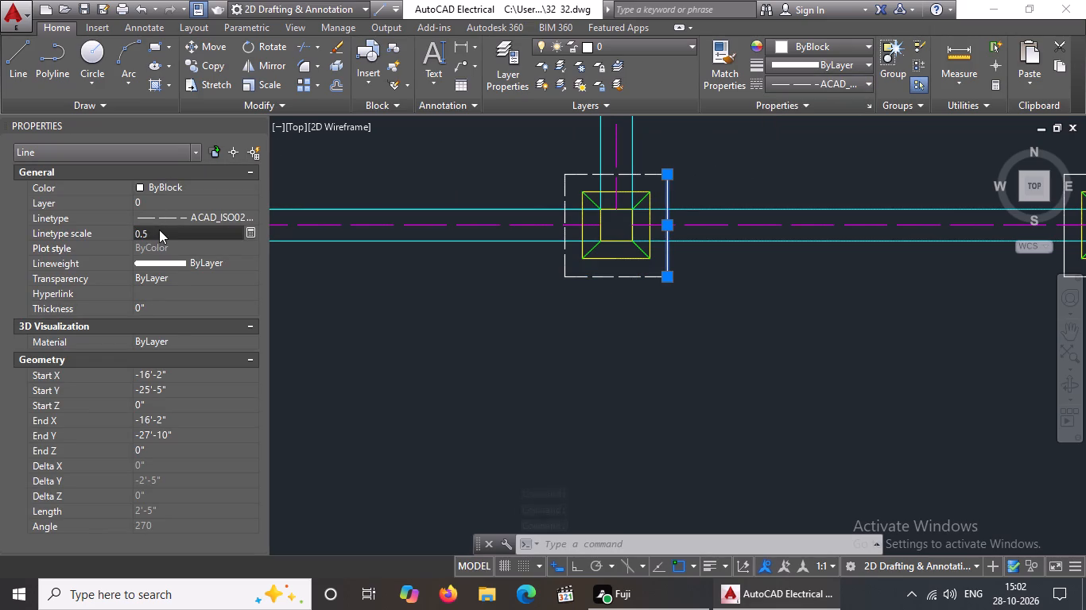
{"action": "key", "text": "Escape"}
Change the bottom edge of the outer square on the bottom row's right-column footing to linetype scale 0.5 and linetype ACAD_ISO02W100.
{"action": "scroll", "coordinate": [594, 307], "scroll_direction": "down", "scroll_amount": 3}
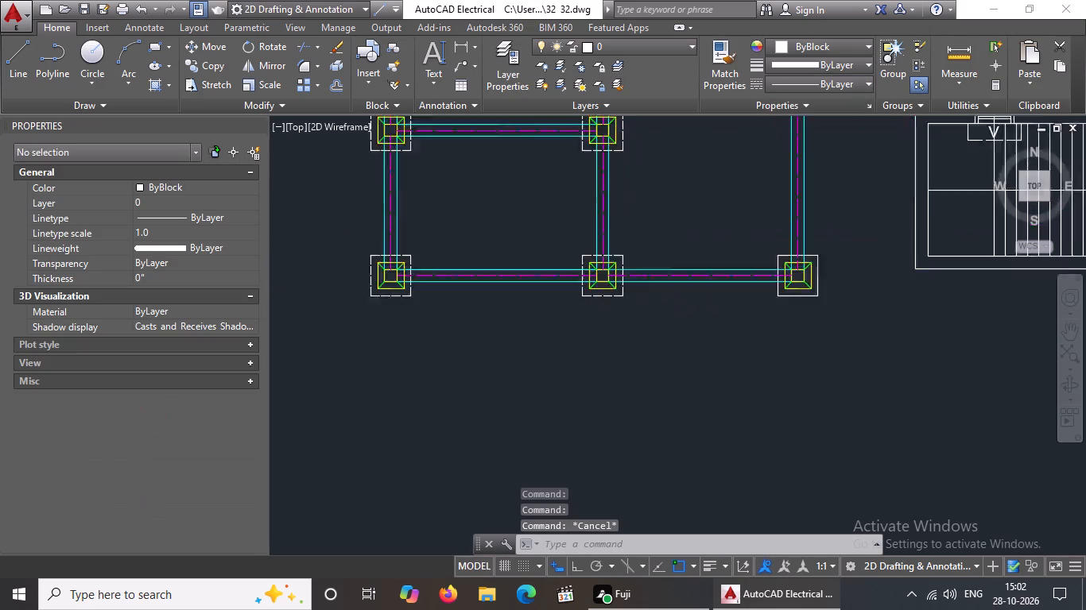
{"action": "scroll", "coordinate": [594, 307], "scroll_direction": "down", "scroll_amount": 2}
{"action": "scroll", "coordinate": [623, 305], "scroll_direction": "up", "scroll_amount": 3}
{"action": "scroll", "coordinate": [718, 276], "scroll_direction": "up", "scroll_amount": 2}
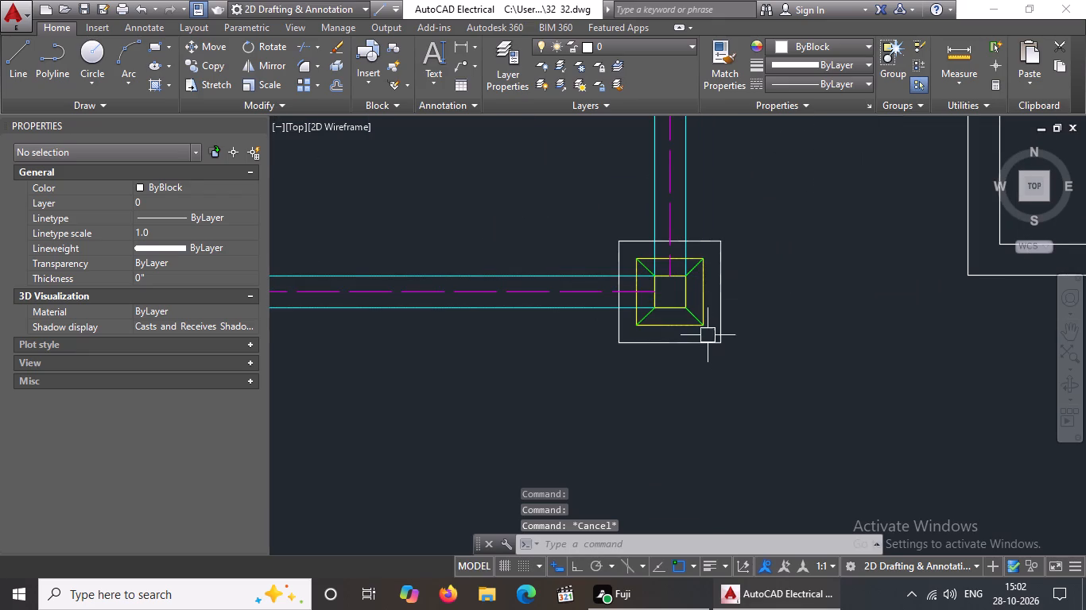
{"action": "left_click", "coordinate": [704, 344]}
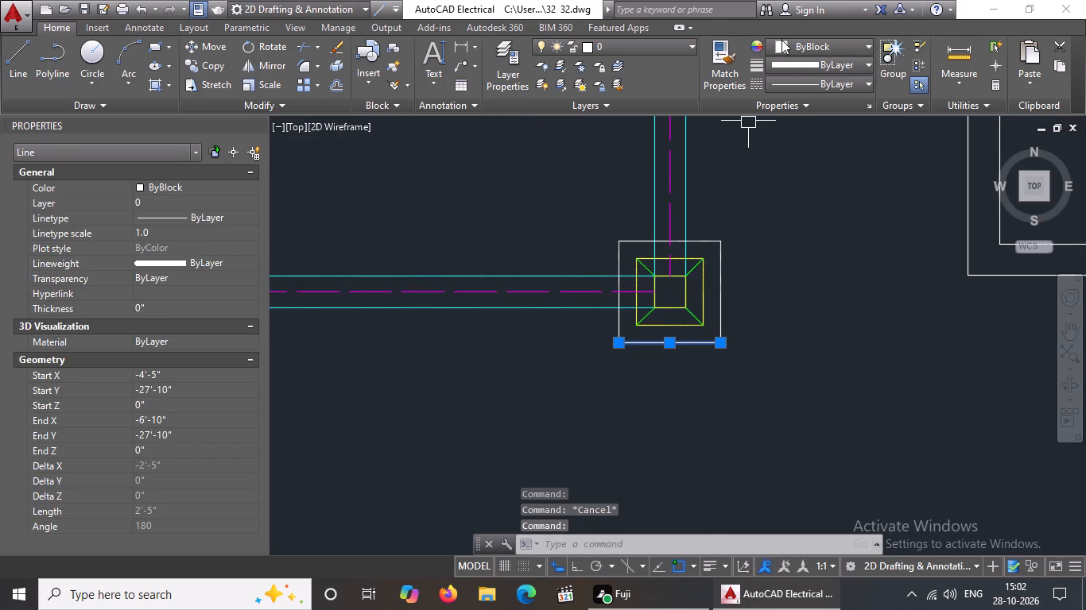
{"action": "left_click", "coordinate": [828, 83]}
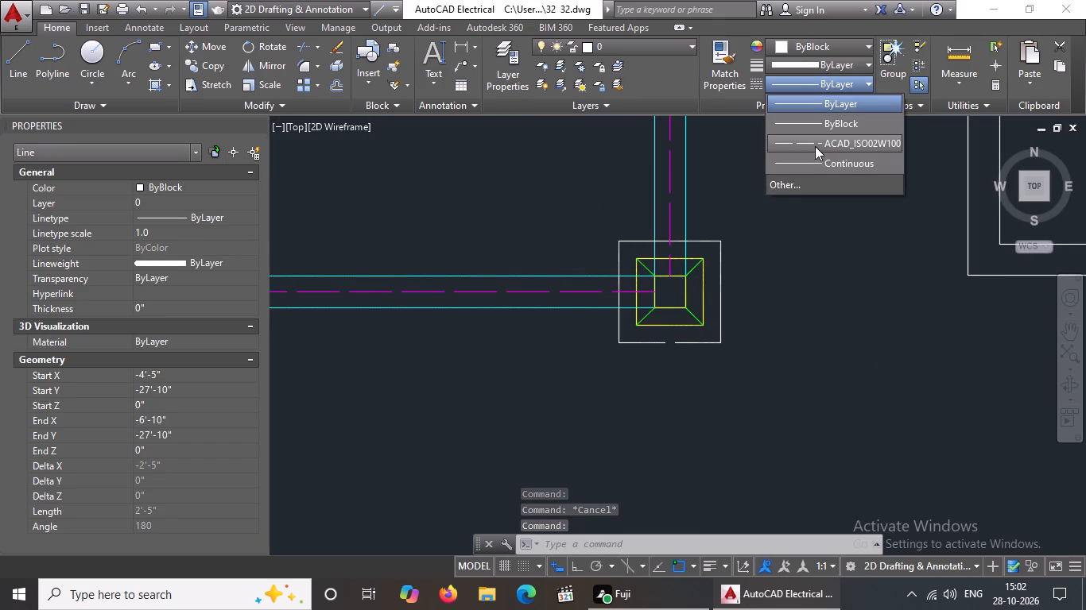
{"action": "left_click_drag", "start_coordinate": [816, 145], "coordinate": [820, 164]}
{"action": "left_click", "coordinate": [161, 234]}
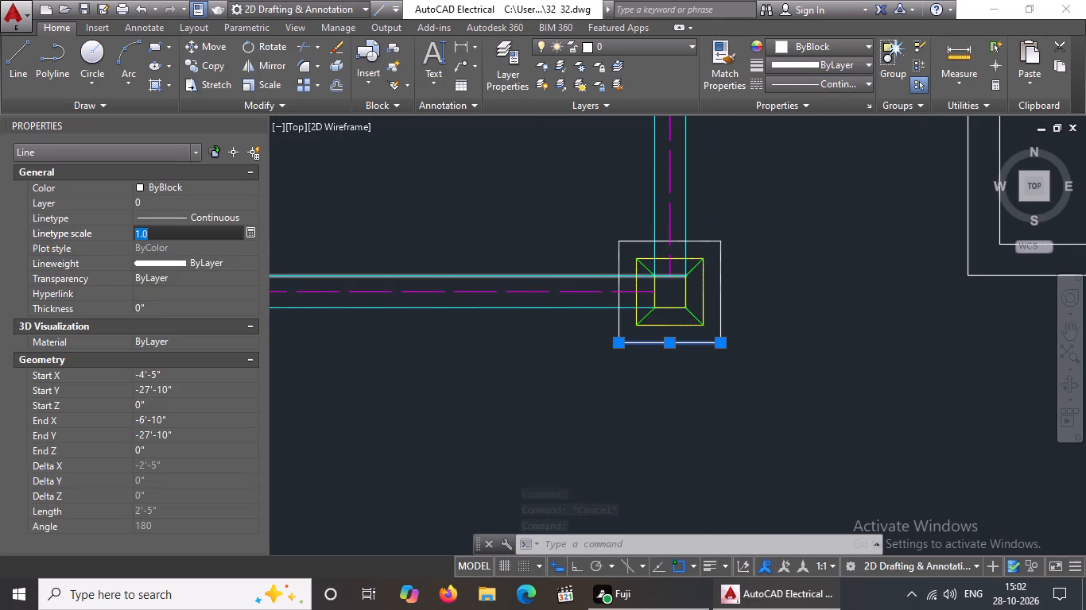
{"action": "key", "text": "BackSpace"}
{"action": "key", "text": "BackSpace"}
{"action": "type", "text": "0.5"}
{"action": "key", "text": "Return"}
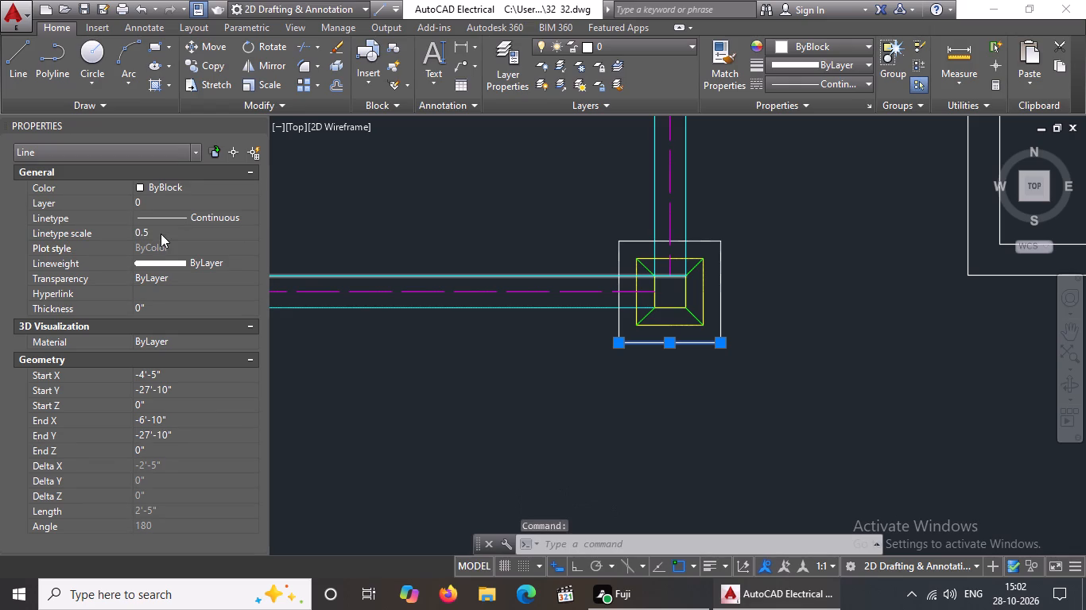
{"action": "left_click", "coordinate": [832, 83]}
{"action": "left_click", "coordinate": [815, 143]}
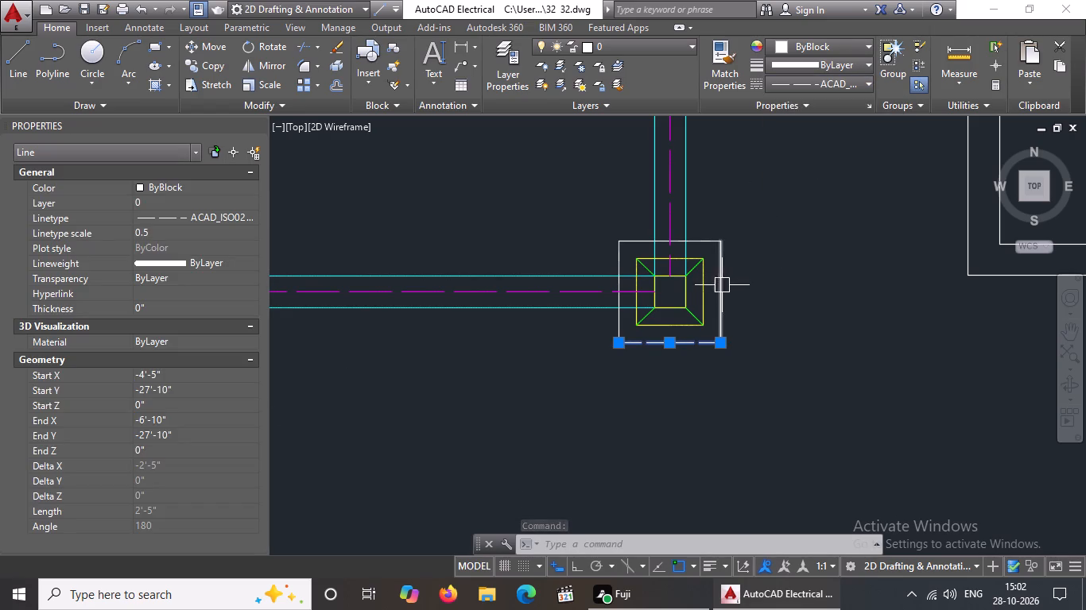
Set the right edge of the bottom row's right-column footing's outer square to ACAD_ISO02W100 with linetype scale 0.5.
{"action": "left_click", "coordinate": [720, 288]}
{"action": "left_click", "coordinate": [824, 78]}
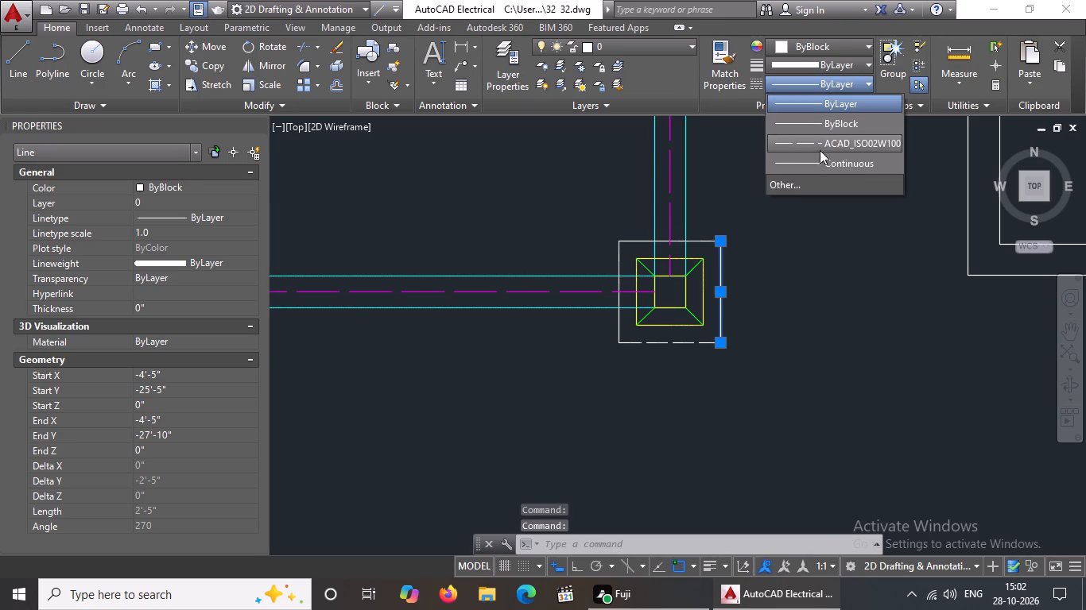
{"action": "left_click", "coordinate": [823, 145]}
{"action": "left_click", "coordinate": [167, 230]}
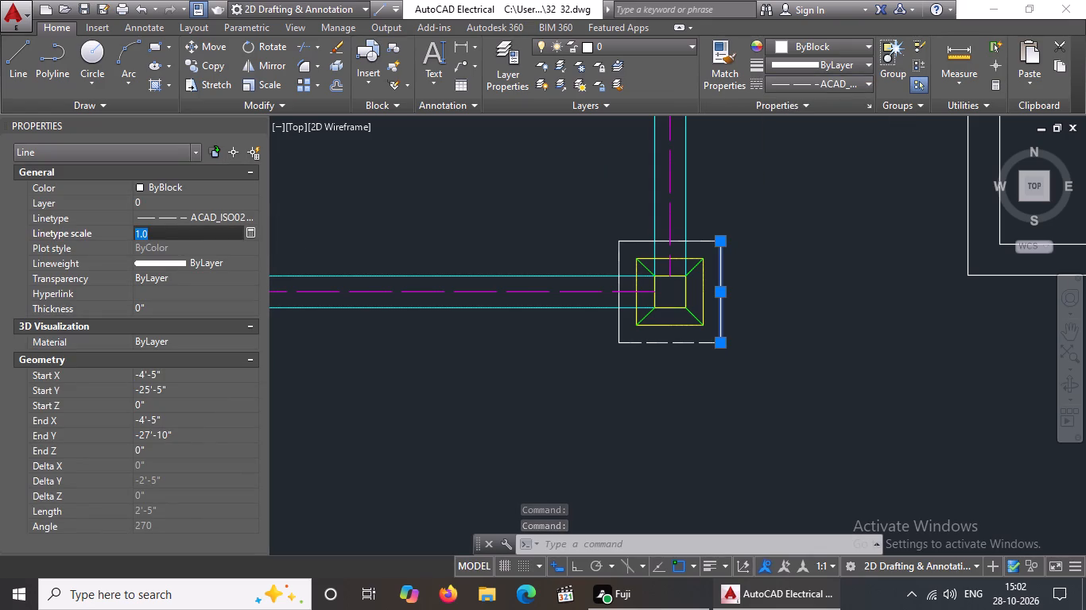
{"action": "key", "text": "BackSpace"}
{"action": "key", "text": "BackSpace"}
{"action": "type", "text": "0.5"}
{"action": "key", "text": "Return"}
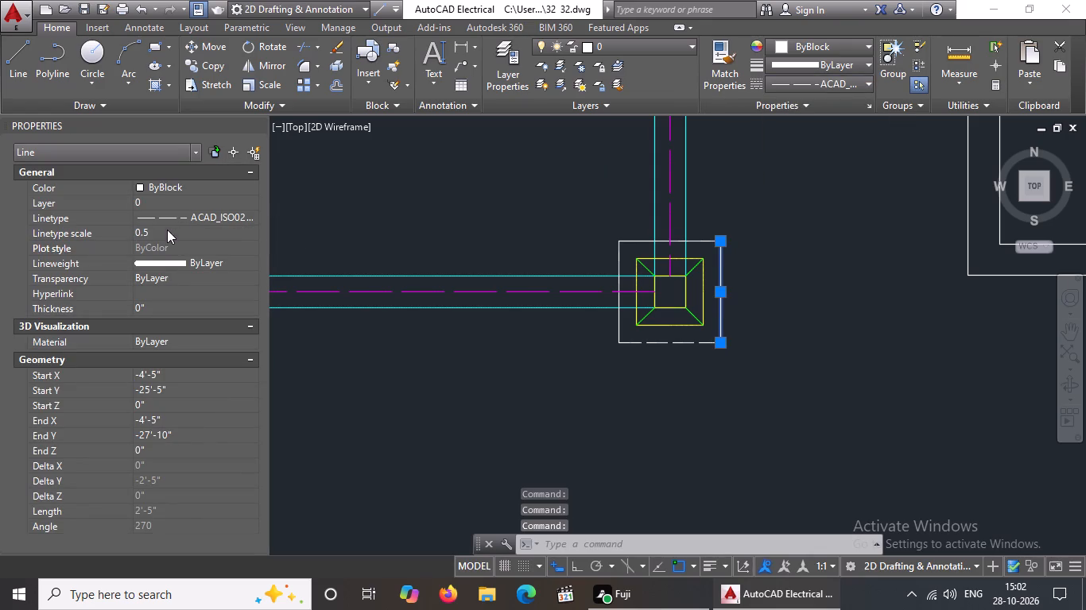
Give the top edge of the outer square on the bottom row's right-column footing the ACAD_ISO02W100 linetype at scale 0.5.
{"action": "left_click", "coordinate": [628, 239]}
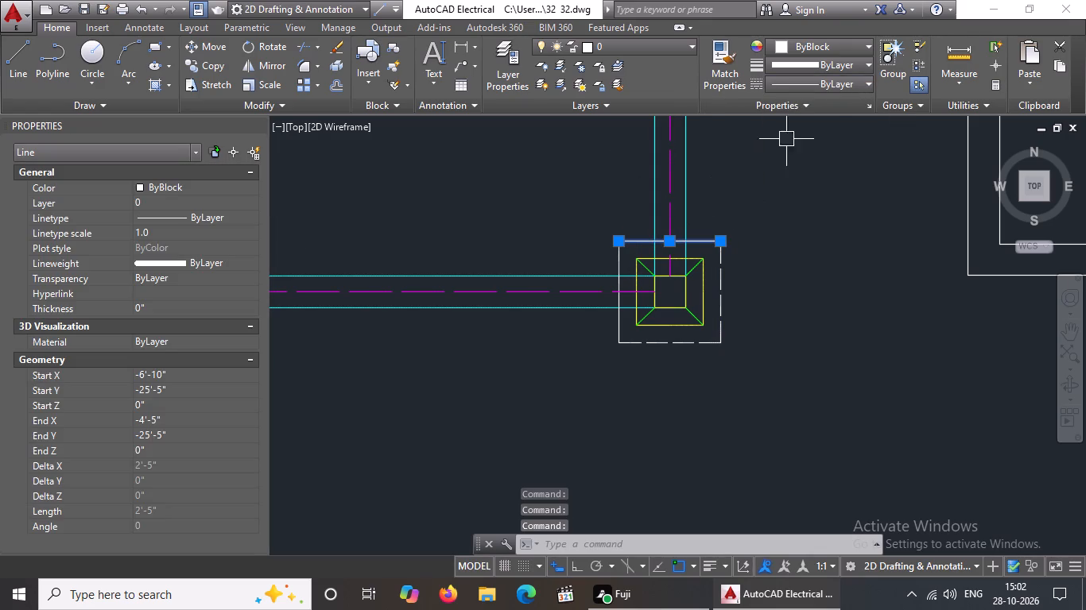
{"action": "left_click", "coordinate": [834, 78]}
{"action": "left_click", "coordinate": [815, 140]}
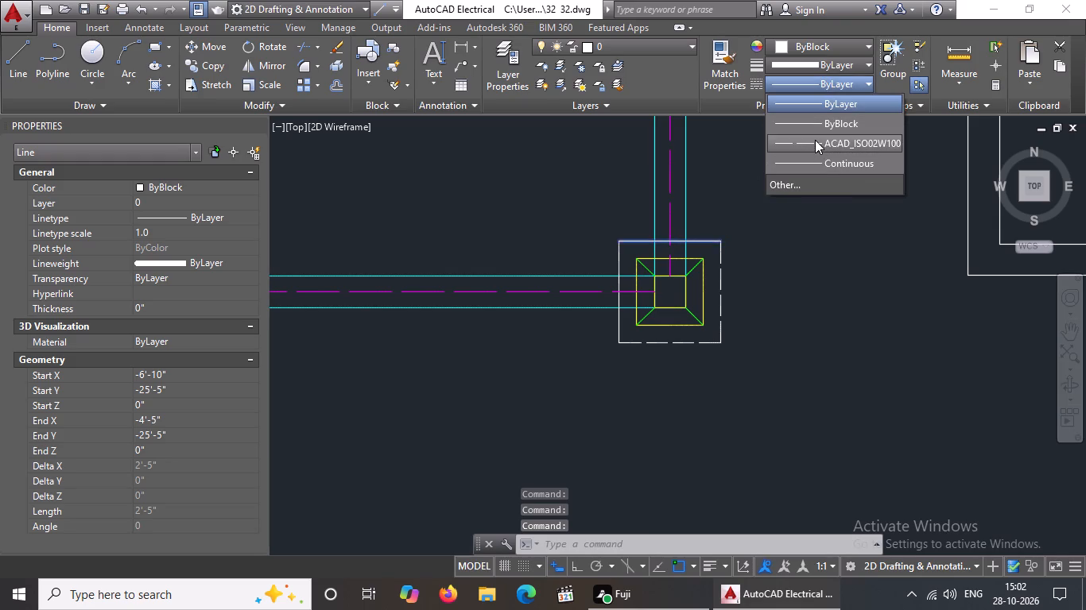
{"action": "left_click", "coordinate": [155, 229]}
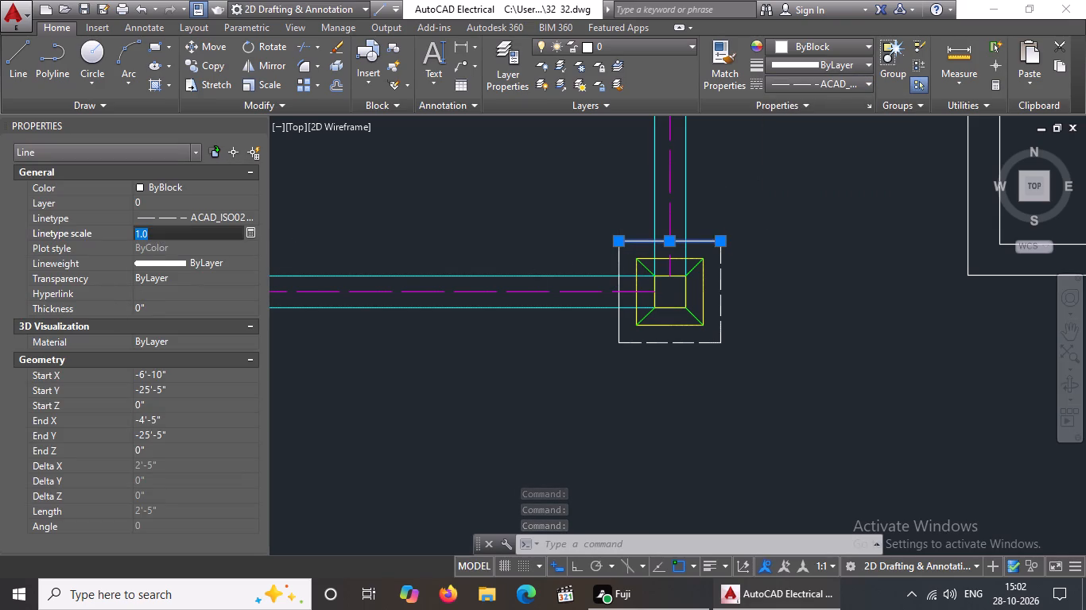
{"action": "key", "text": "BackSpace"}
{"action": "key", "text": "BackSpace"}
{"action": "type", "text": "0.5"}
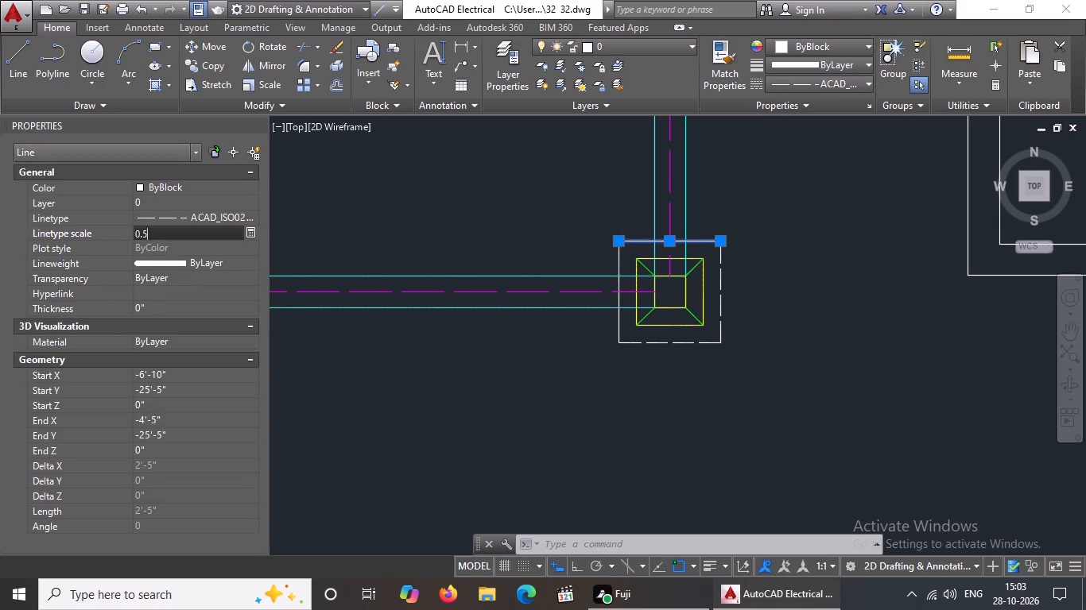
{"action": "key", "text": "Return"}
Change the left edge of the bottom row's right-column footing's outer square to ACAD_ISO02W100 at linetype scale 0.5, and clear the selection.
{"action": "scroll", "coordinate": [157, 229], "scroll_direction": "up", "scroll_amount": 1}
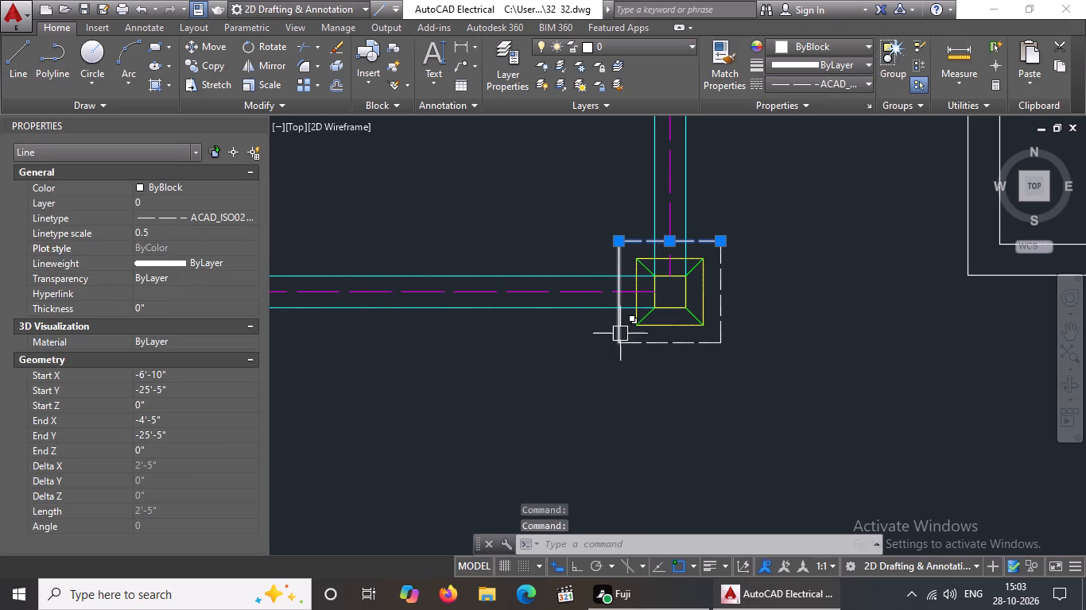
{"action": "left_click", "coordinate": [622, 331]}
{"action": "left_click", "coordinate": [816, 85]}
{"action": "left_click", "coordinate": [820, 137]}
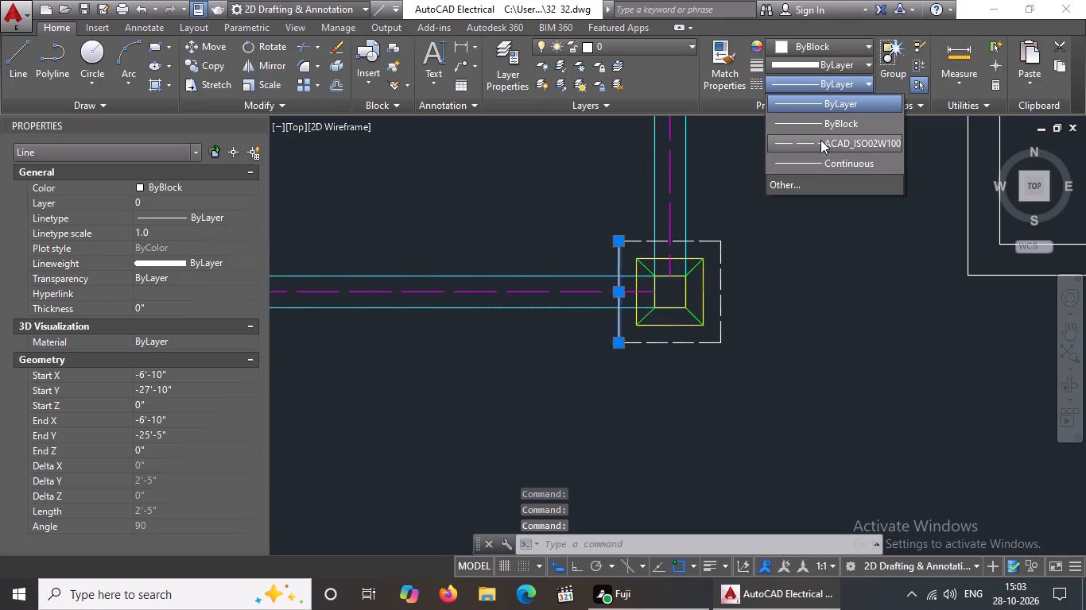
{"action": "left_click", "coordinate": [186, 237]}
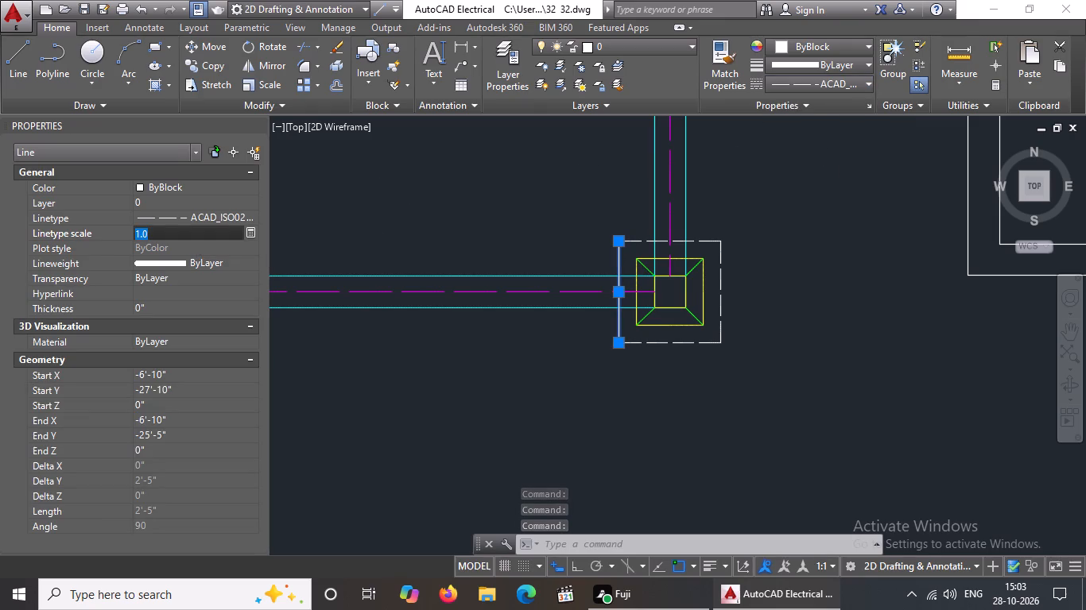
{"action": "key", "text": "BackSpace"}
{"action": "key", "text": "BackSpace"}
{"action": "type", "text": "0.5"}
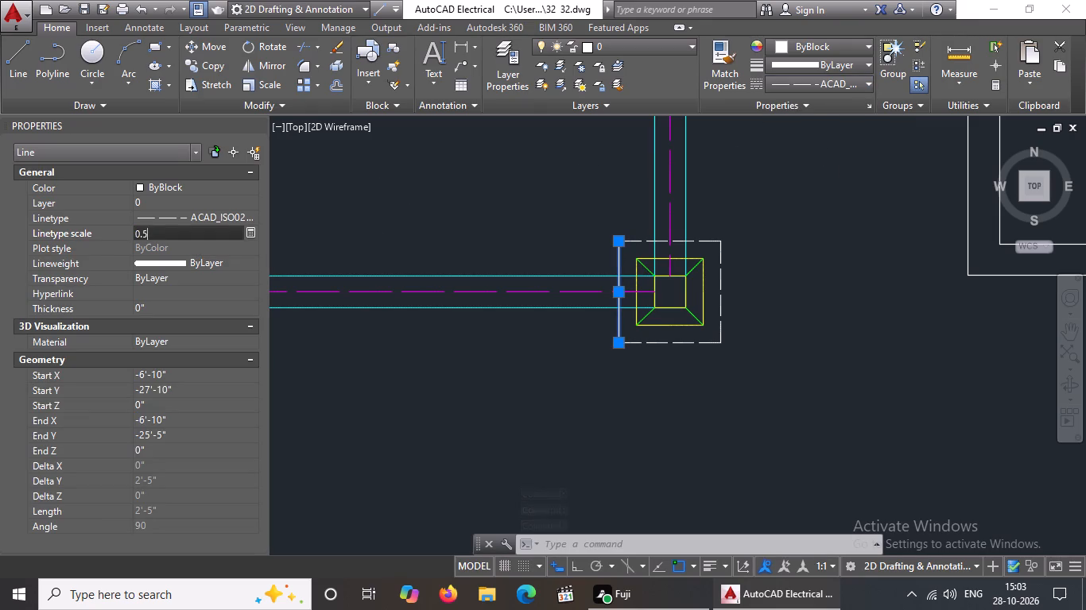
{"action": "key", "text": "Return"}
{"action": "scroll", "coordinate": [580, 376], "scroll_direction": "down", "scroll_amount": 4}
{"action": "key", "text": "Escape"}
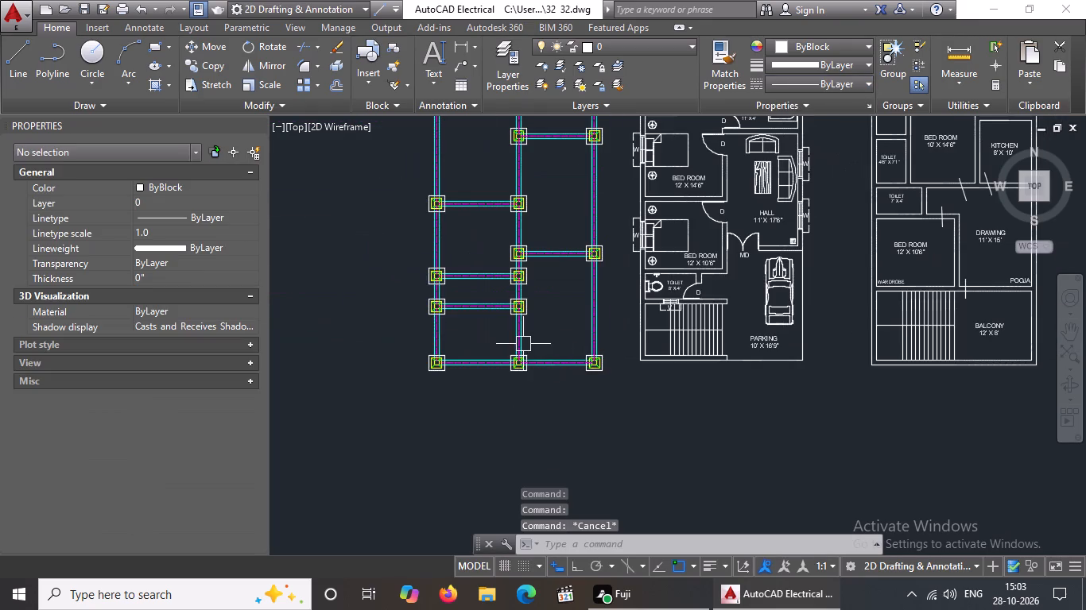
Close the Properties palette.
{"action": "scroll", "coordinate": [515, 336], "scroll_direction": "up", "scroll_amount": 3}
{"action": "key", "text": "Escape"}
{"action": "left_click", "coordinate": [255, 123]}
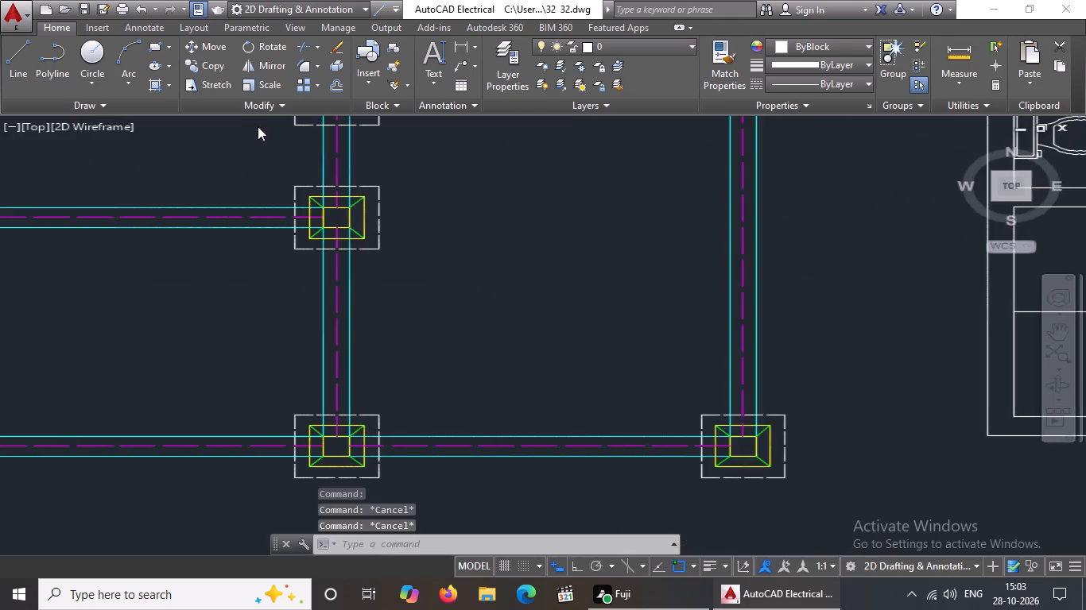
Examine the whole foundation plan to check the dashed outer squares on all the footings.
{"action": "scroll", "coordinate": [460, 282], "scroll_direction": "down", "scroll_amount": 3}
{"action": "key", "text": "Escape"}
{"action": "scroll", "coordinate": [432, 247], "scroll_direction": "down", "scroll_amount": 1}
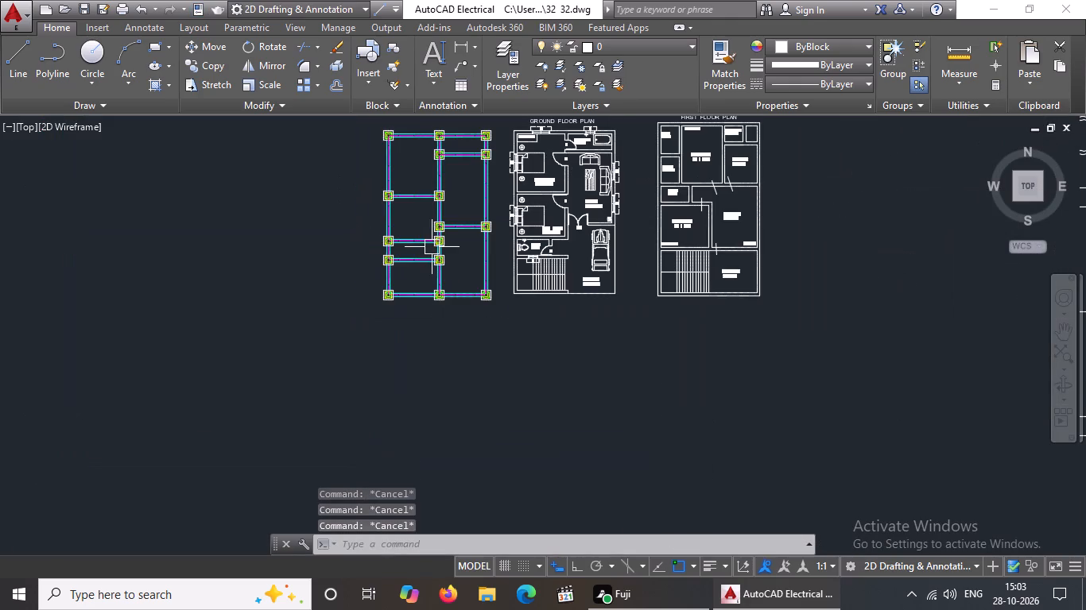
{"action": "scroll", "coordinate": [432, 247], "scroll_direction": "down", "scroll_amount": 2}
{"action": "scroll", "coordinate": [399, 147], "scroll_direction": "up", "scroll_amount": 1}
{"action": "scroll", "coordinate": [396, 131], "scroll_direction": "down", "scroll_amount": 2}
{"action": "scroll", "coordinate": [394, 106], "scroll_direction": "up", "scroll_amount": 3}
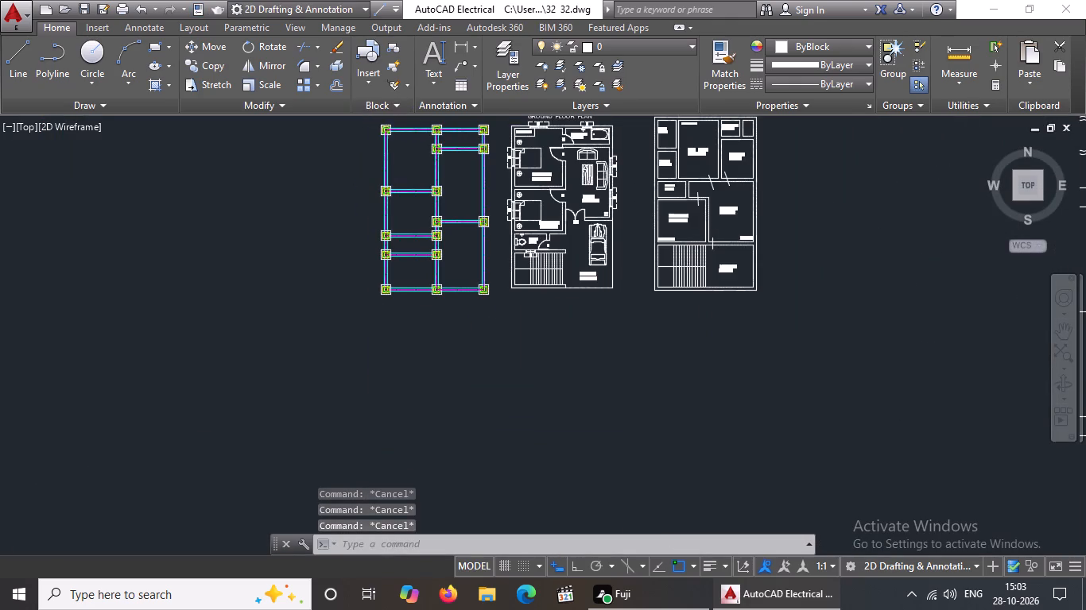
{"action": "scroll", "coordinate": [390, 129], "scroll_direction": "up", "scroll_amount": 4}
{"action": "scroll", "coordinate": [390, 130], "scroll_direction": "down", "scroll_amount": 3}
{"action": "middle_click_drag", "start_coordinate": [390, 146], "coordinate": [336, 187]}
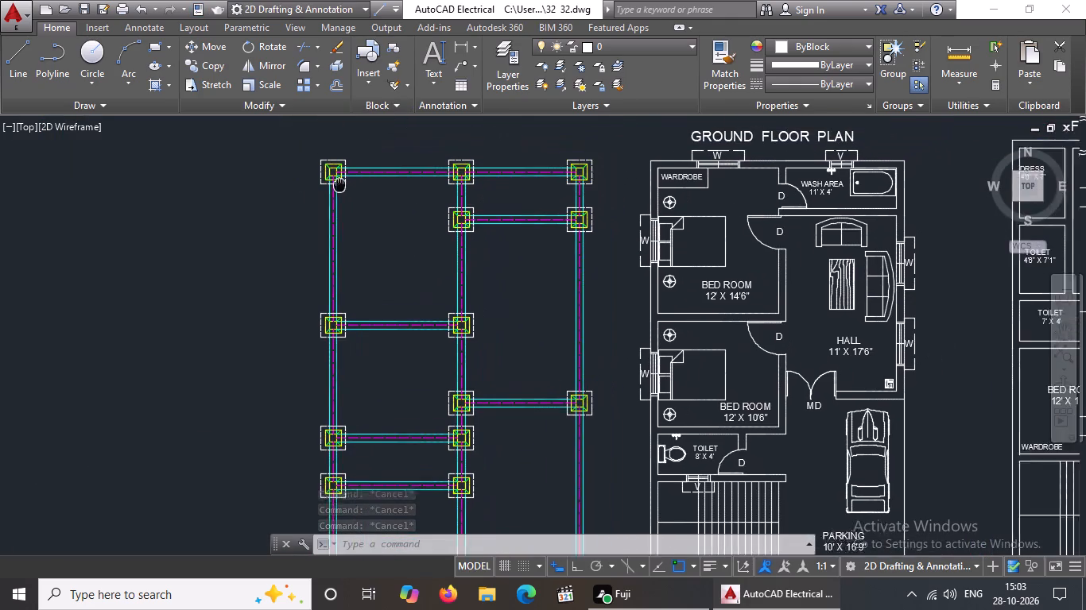
{"action": "middle_click_drag", "start_coordinate": [336, 187], "coordinate": [322, 191]}
Save the drawing.
{"action": "key", "text": "ctrl+s"}
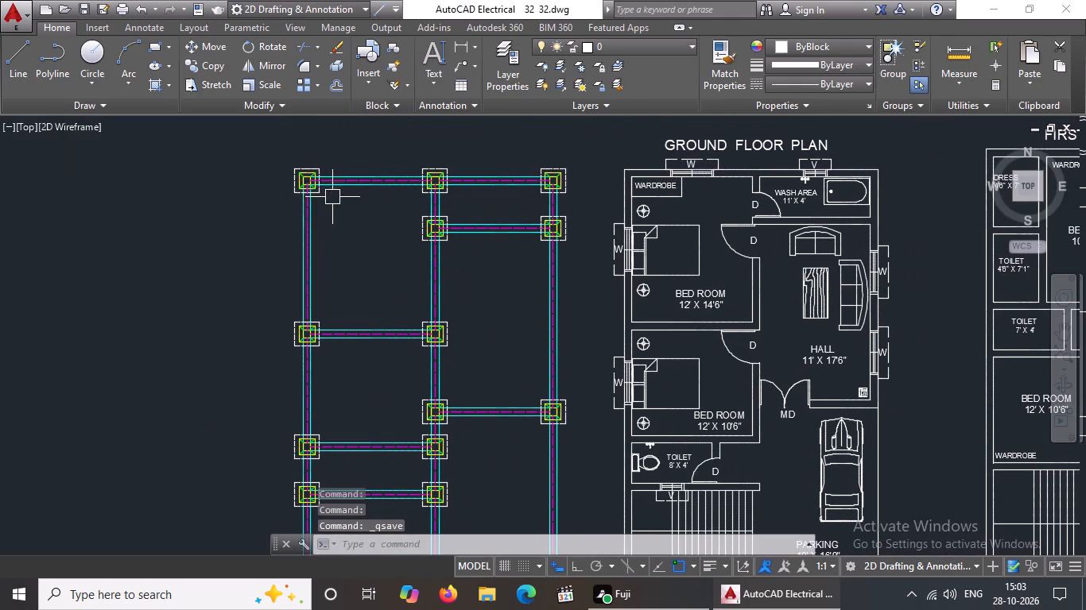
{"action": "scroll", "coordinate": [347, 240], "scroll_direction": "down", "scroll_amount": 4}
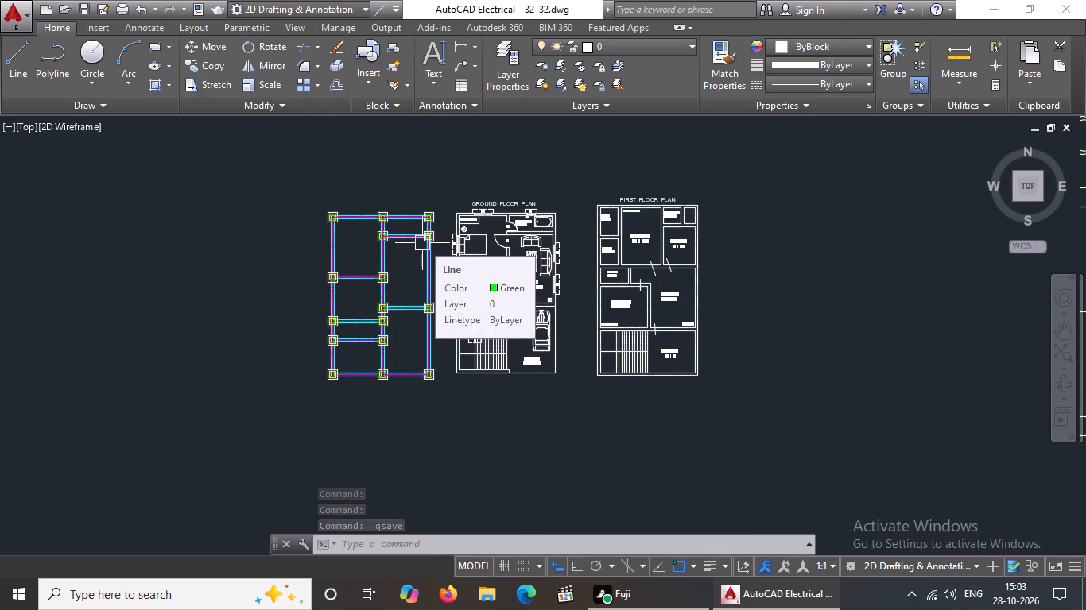
Save the drawing again.
{"action": "key", "text": "ctrl+s"}
{"action": "key", "text": "Escape"}
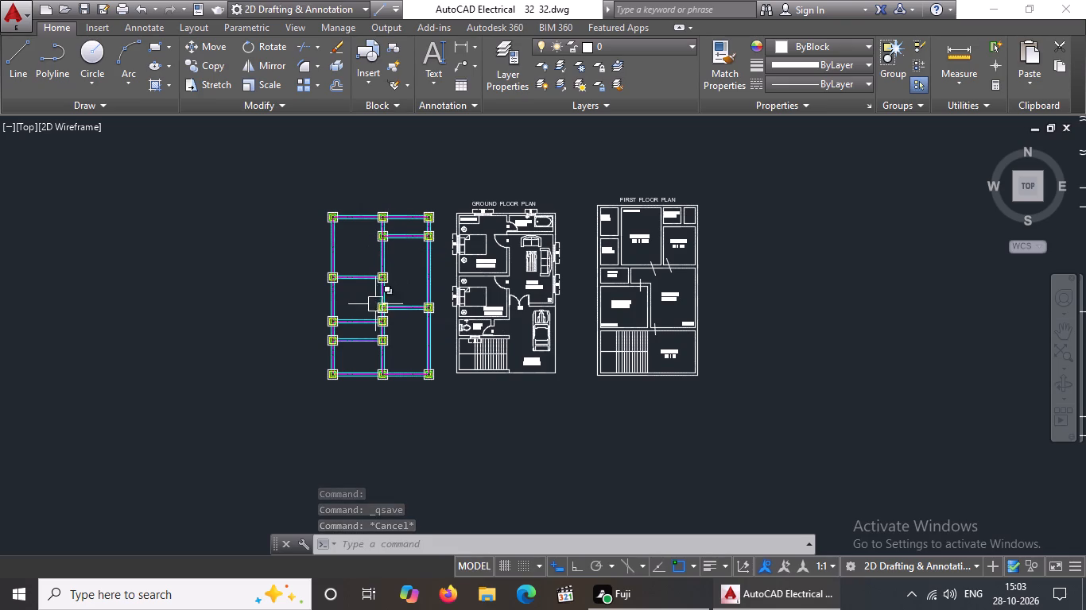
Start an ANSI31 hatch and pick the innermost column square of the foundation plan's top-left footing.
{"action": "scroll", "coordinate": [367, 241], "scroll_direction": "up", "scroll_amount": 2}
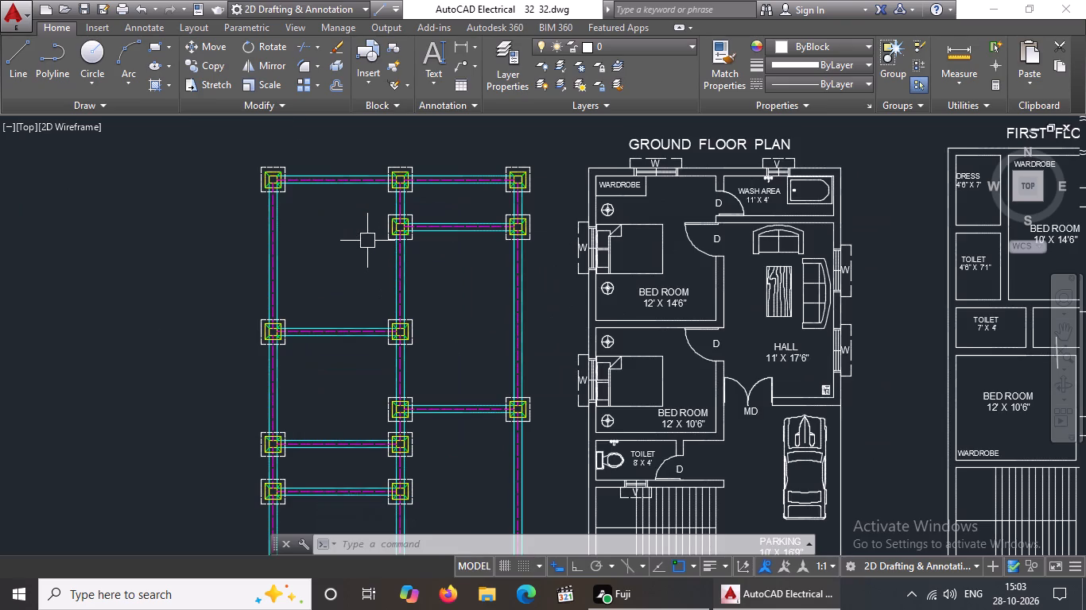
{"action": "scroll", "coordinate": [302, 178], "scroll_direction": "up", "scroll_amount": 2}
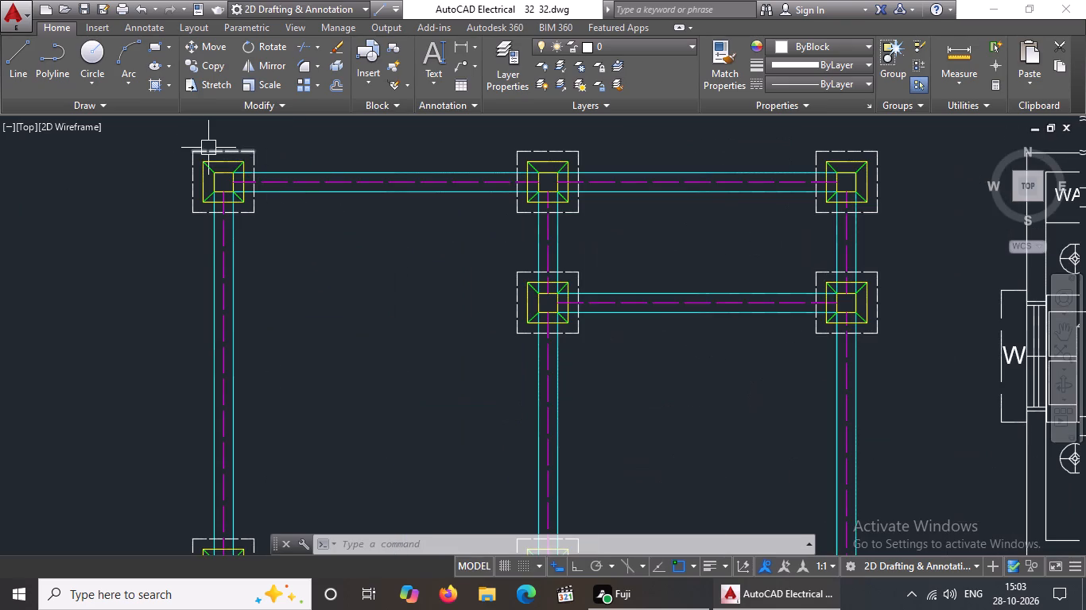
{"action": "scroll", "coordinate": [209, 147], "scroll_direction": "up", "scroll_amount": 2}
{"action": "scroll", "coordinate": [222, 195], "scroll_direction": "down", "scroll_amount": 1}
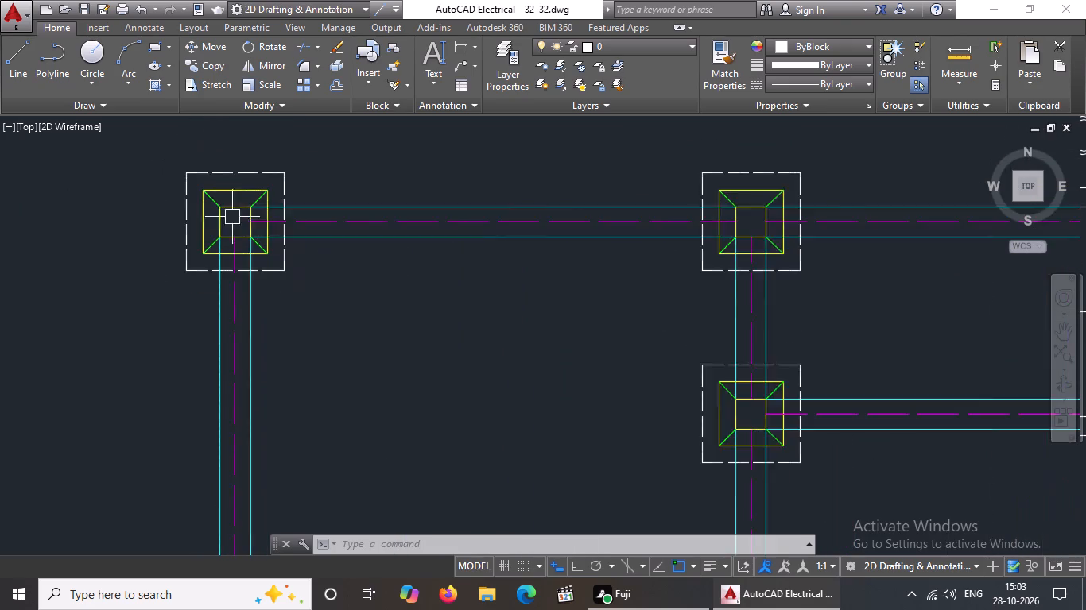
{"action": "scroll", "coordinate": [233, 219], "scroll_direction": "down", "scroll_amount": 1}
{"action": "scroll", "coordinate": [234, 220], "scroll_direction": "up", "scroll_amount": 2}
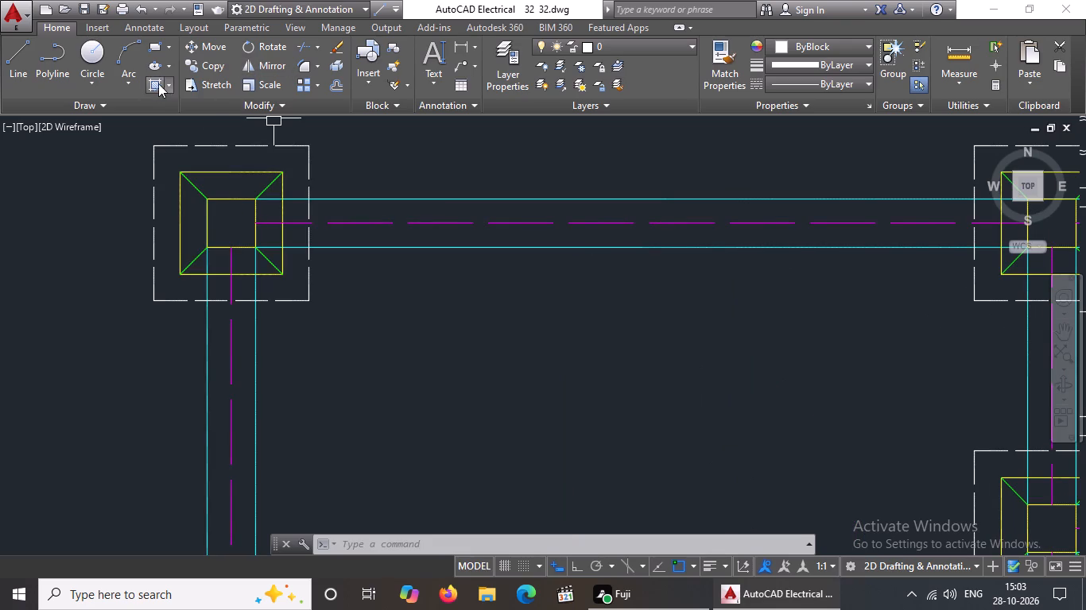
{"action": "left_click", "coordinate": [165, 82]}
{"action": "left_click", "coordinate": [182, 102]}
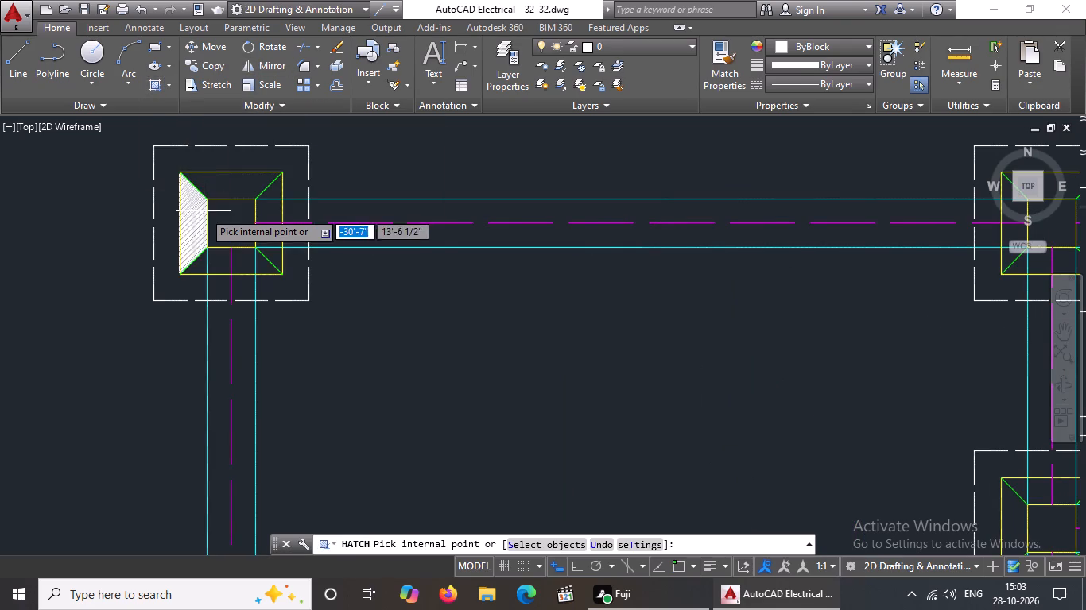
{"action": "scroll", "coordinate": [248, 225], "scroll_direction": "up", "scroll_amount": 4}
{"action": "left_click", "coordinate": [204, 220]}
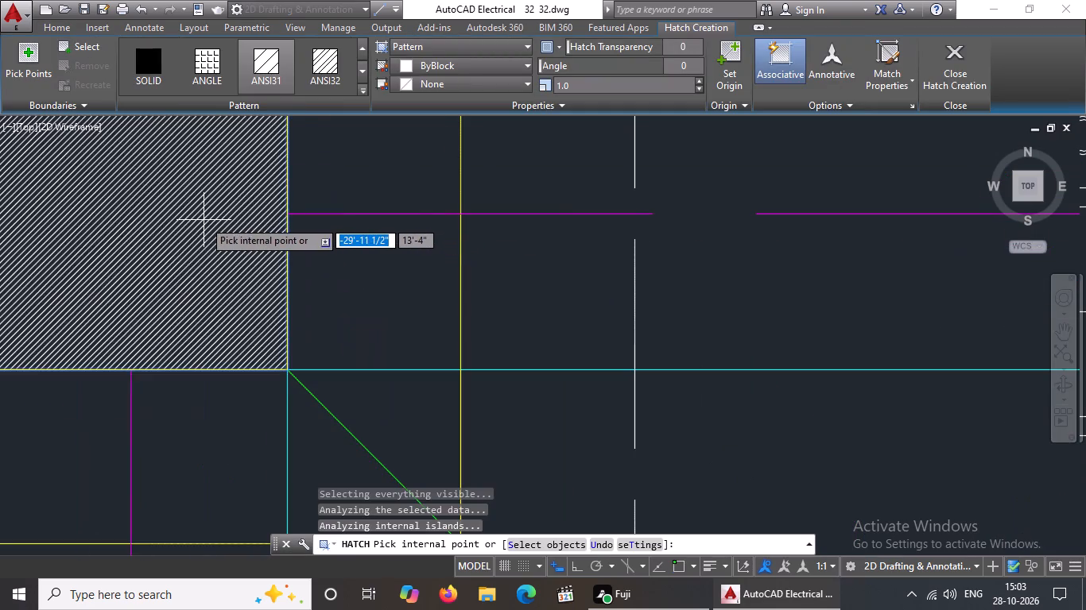
Add the innermost squares of the top row's middle-column and right-column footings to the ANSI31 hatch.
{"action": "scroll", "coordinate": [204, 220], "scroll_direction": "down", "scroll_amount": 5}
{"action": "scroll", "coordinate": [759, 214], "scroll_direction": "up", "scroll_amount": 3}
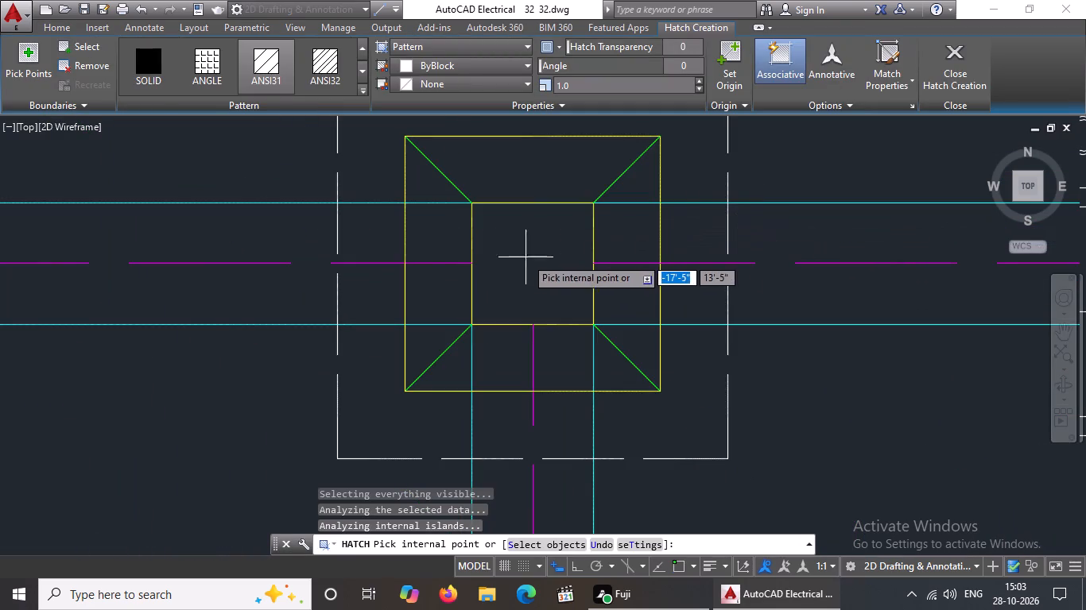
{"action": "left_click", "coordinate": [521, 261]}
{"action": "scroll", "coordinate": [521, 261], "scroll_direction": "down", "scroll_amount": 2}
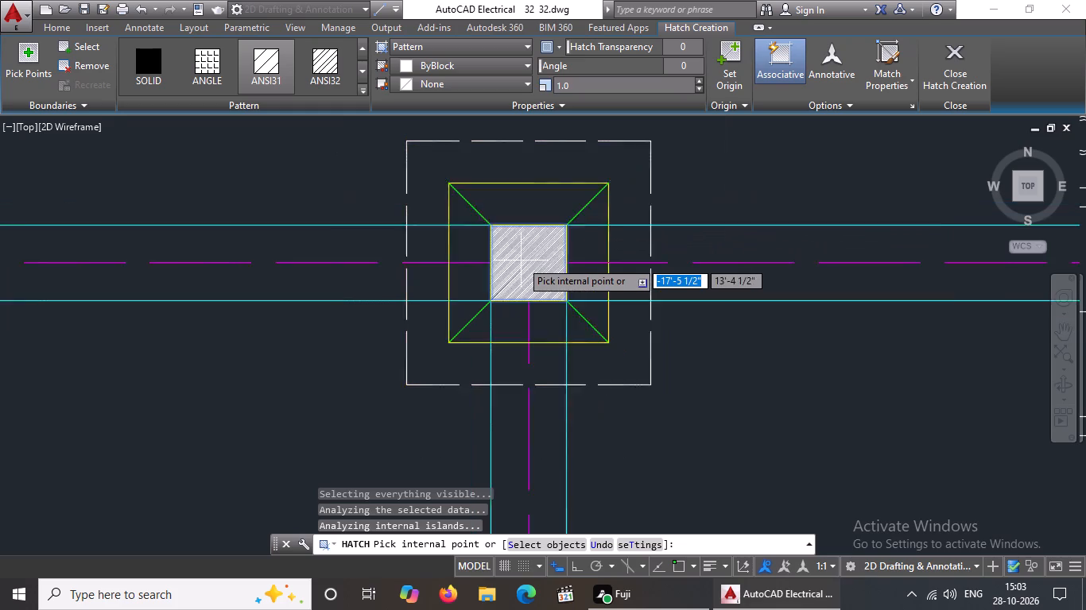
{"action": "scroll", "coordinate": [521, 261], "scroll_direction": "down", "scroll_amount": 6}
{"action": "scroll", "coordinate": [646, 268], "scroll_direction": "up", "scroll_amount": 3}
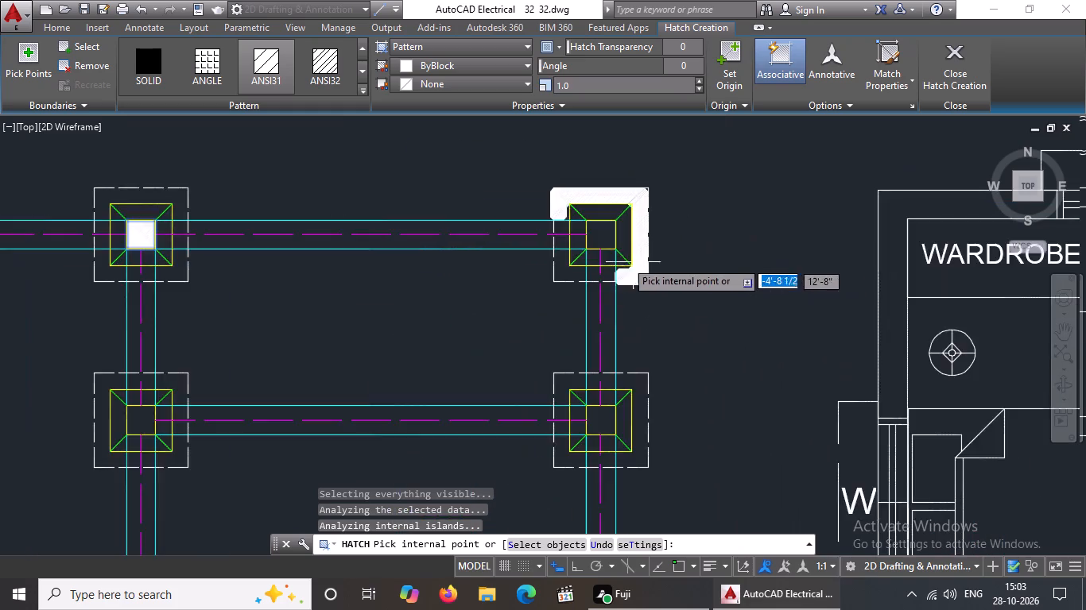
{"action": "scroll", "coordinate": [615, 258], "scroll_direction": "up", "scroll_amount": 3}
{"action": "left_click", "coordinate": [572, 156]}
Add the innermost squares of the second row's middle-column and right-column footings to the hatch.
{"action": "scroll", "coordinate": [572, 157], "scroll_direction": "down", "scroll_amount": 5}
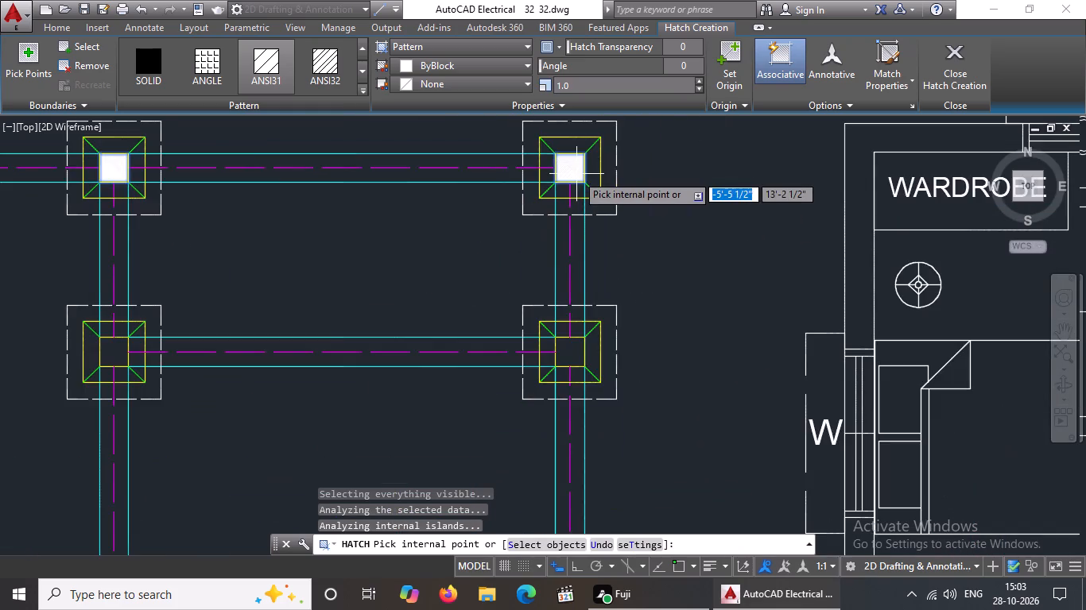
{"action": "scroll", "coordinate": [576, 174], "scroll_direction": "down", "scroll_amount": 4}
{"action": "scroll", "coordinate": [449, 213], "scroll_direction": "up", "scroll_amount": 6}
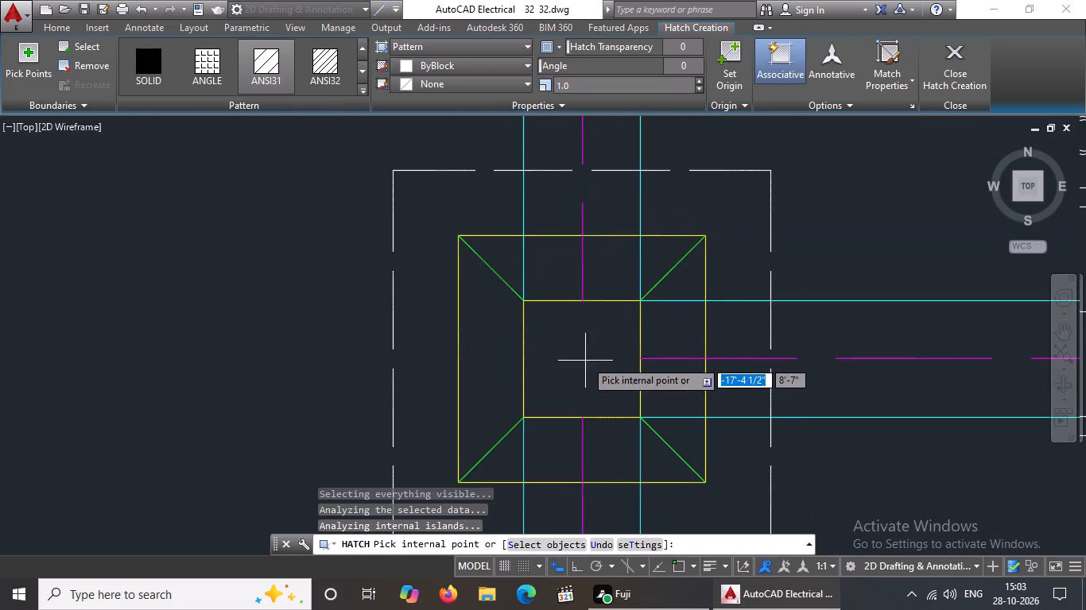
{"action": "left_click", "coordinate": [586, 357]}
{"action": "scroll", "coordinate": [588, 346], "scroll_direction": "down", "scroll_amount": 7}
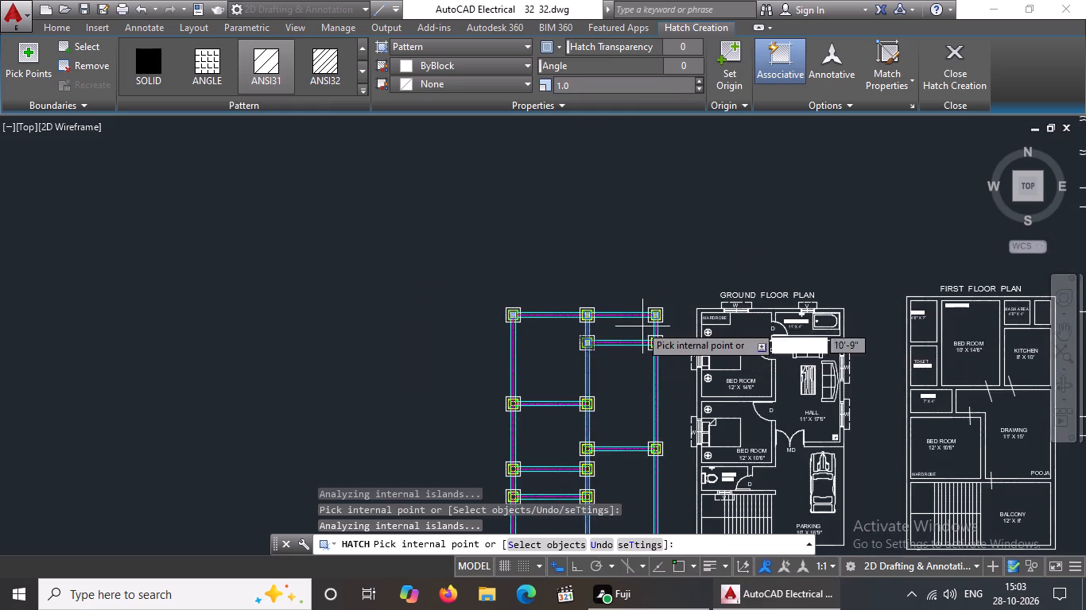
{"action": "scroll", "coordinate": [639, 325], "scroll_direction": "up", "scroll_amount": 3}
{"action": "scroll", "coordinate": [715, 368], "scroll_direction": "up", "scroll_amount": 4}
{"action": "left_click", "coordinate": [486, 391]}
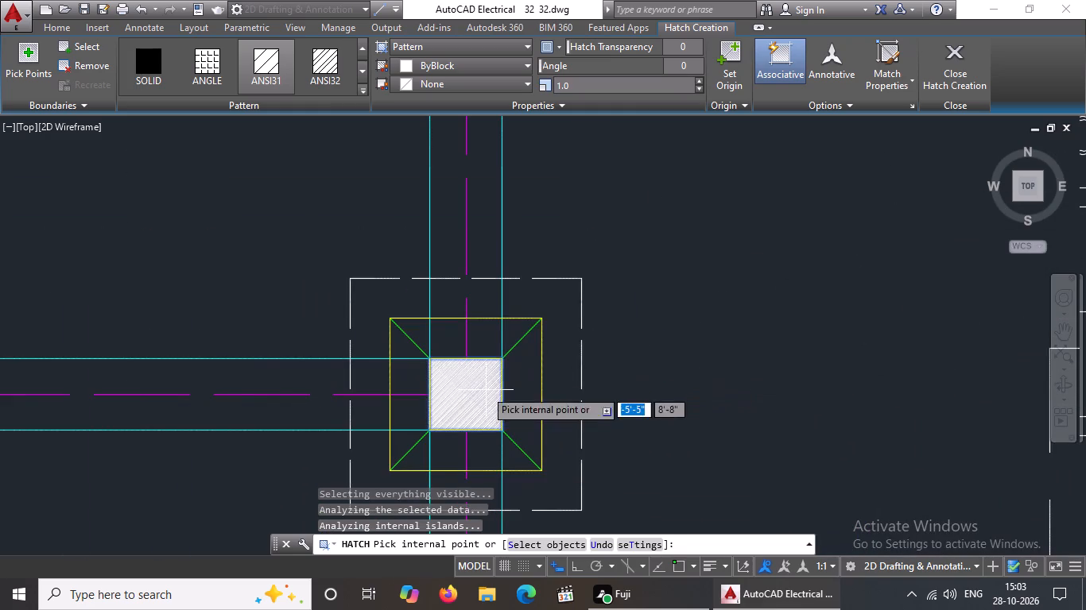
Add the innermost squares of the third row's middle-column and left-column footings to the hatch.
{"action": "scroll", "coordinate": [479, 342], "scroll_direction": "down", "scroll_amount": 6}
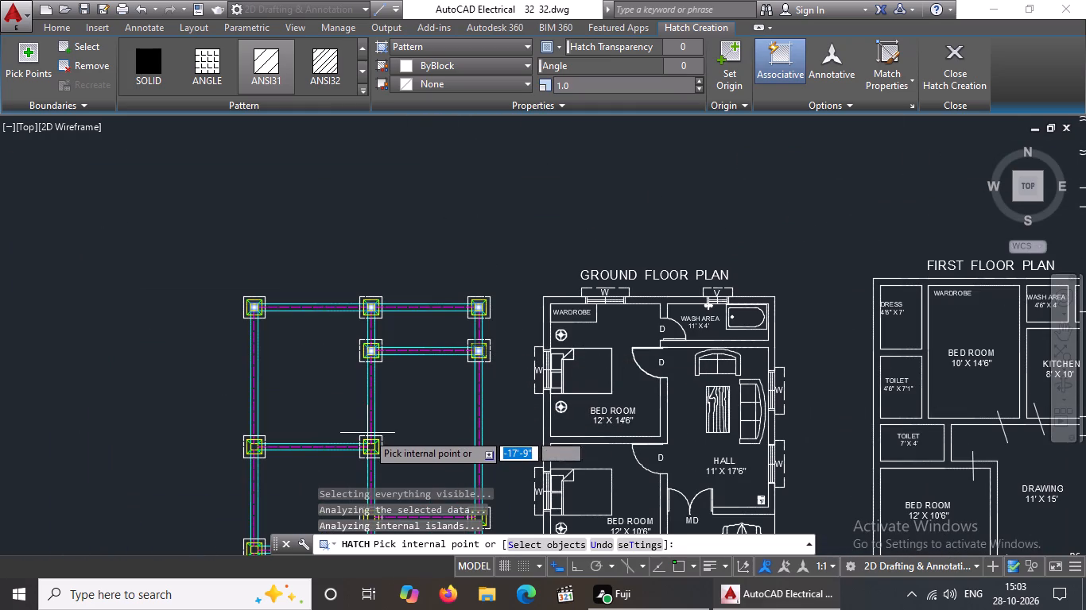
{"action": "scroll", "coordinate": [368, 438], "scroll_direction": "down", "scroll_amount": 2}
{"action": "scroll", "coordinate": [367, 444], "scroll_direction": "up", "scroll_amount": 5}
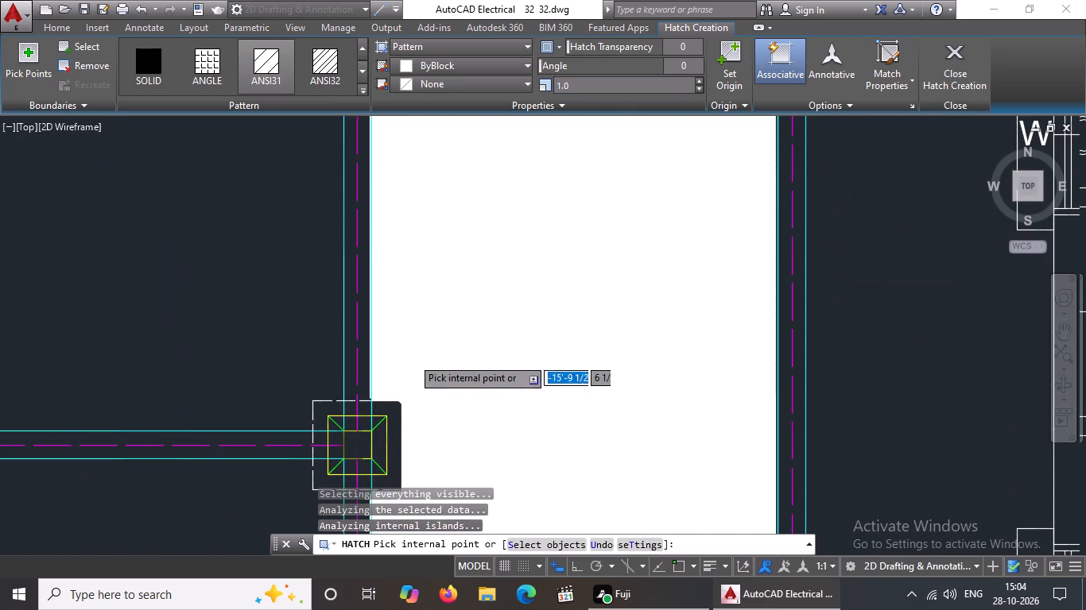
{"action": "scroll", "coordinate": [401, 371], "scroll_direction": "down", "scroll_amount": 4}
{"action": "scroll", "coordinate": [367, 403], "scroll_direction": "up", "scroll_amount": 8}
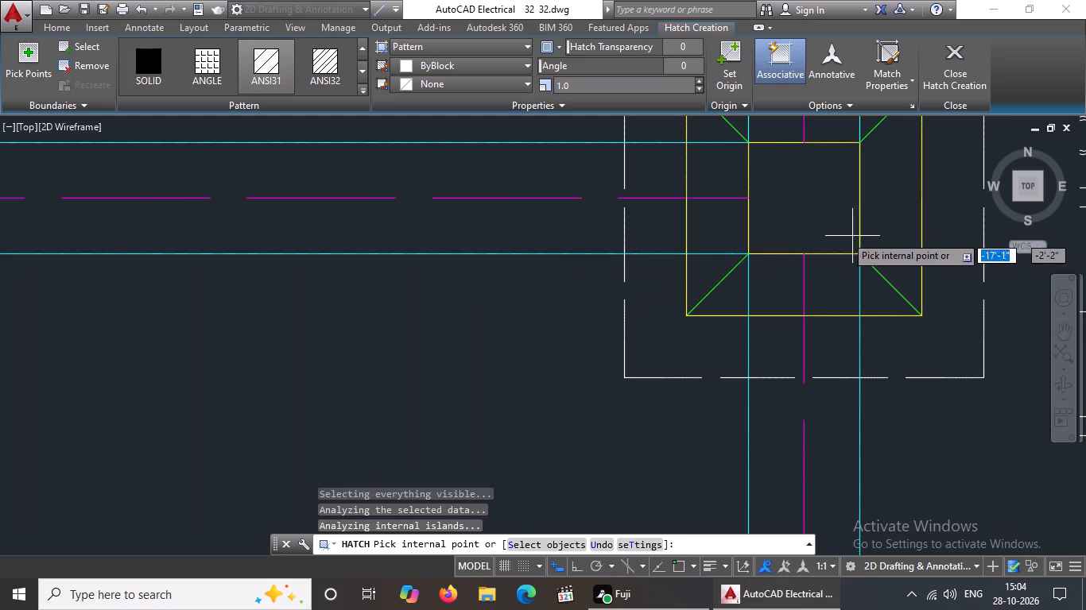
{"action": "left_click", "coordinate": [793, 192]}
{"action": "scroll", "coordinate": [790, 200], "scroll_direction": "down", "scroll_amount": 4}
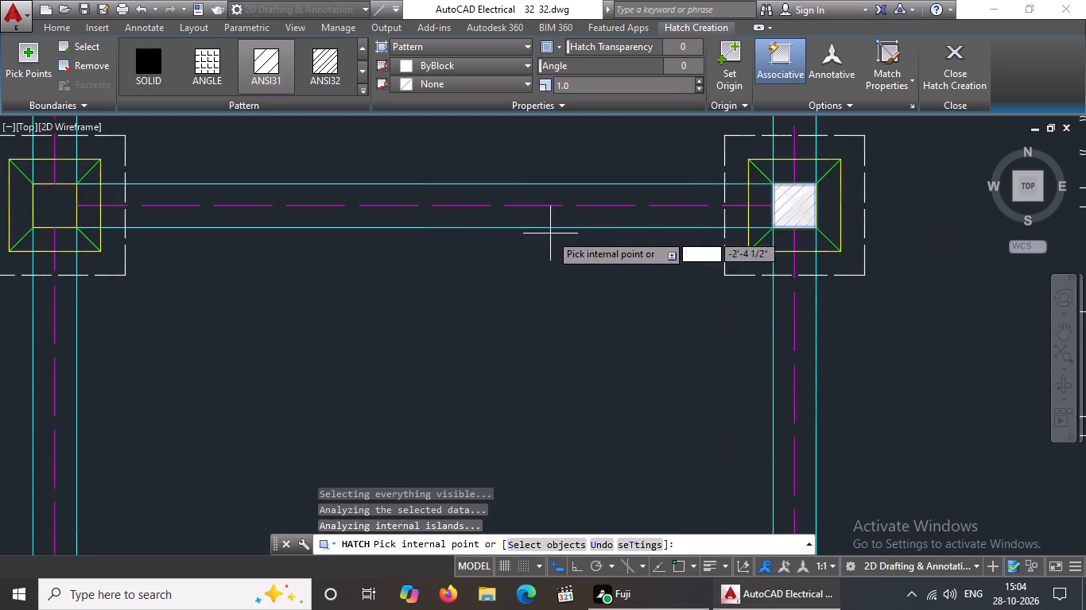
{"action": "scroll", "coordinate": [550, 238], "scroll_direction": "down", "scroll_amount": 2}
{"action": "scroll", "coordinate": [332, 213], "scroll_direction": "up", "scroll_amount": 4}
{"action": "left_click", "coordinate": [499, 305]}
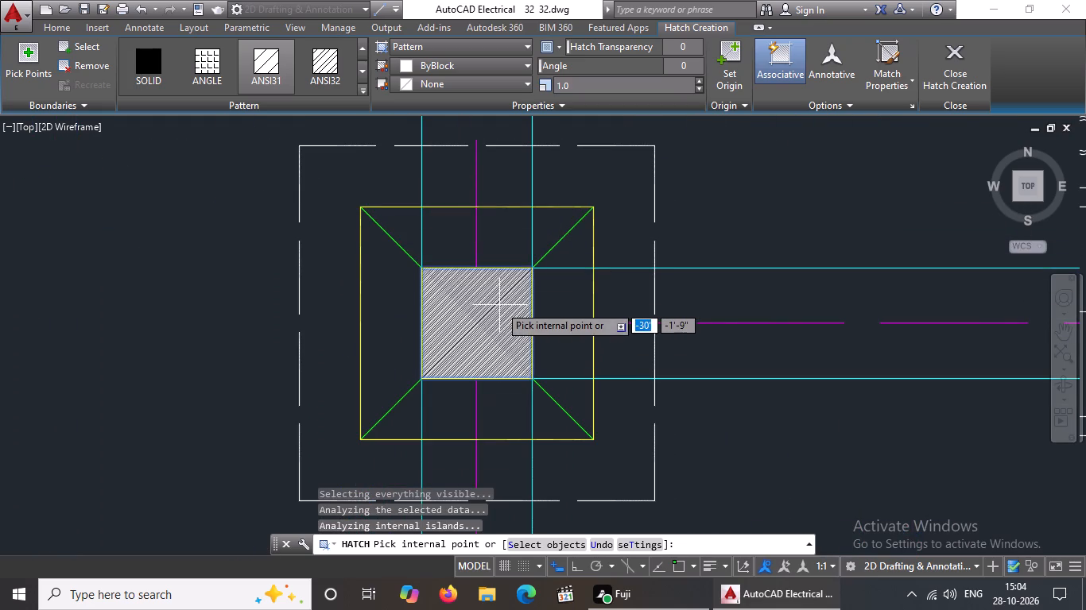
Add the innermost squares of the fourth row's middle-column and right-column footings to the hatch.
{"action": "scroll", "coordinate": [499, 305], "scroll_direction": "down", "scroll_amount": 9}
{"action": "scroll", "coordinate": [556, 334], "scroll_direction": "up", "scroll_amount": 6}
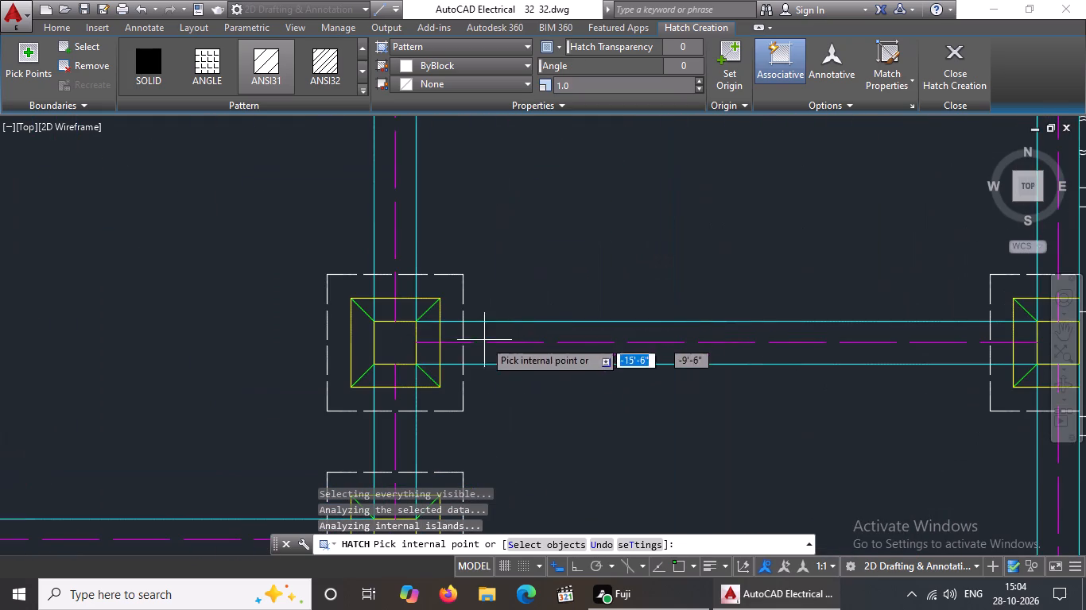
{"action": "left_click", "coordinate": [388, 343]}
{"action": "scroll", "coordinate": [391, 341], "scroll_direction": "down", "scroll_amount": 5}
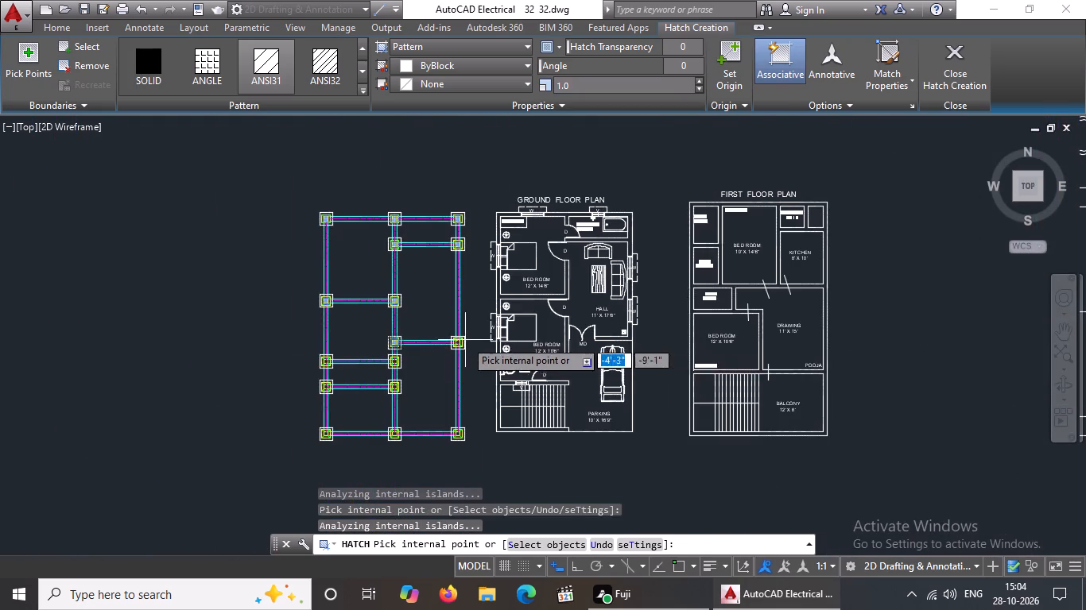
{"action": "scroll", "coordinate": [465, 340], "scroll_direction": "up", "scroll_amount": 6}
{"action": "left_click", "coordinate": [273, 404]}
Add the innermost squares of the fifth row's left-column and middle-column footings to the hatch.
{"action": "scroll", "coordinate": [331, 372], "scroll_direction": "down", "scroll_amount": 3}
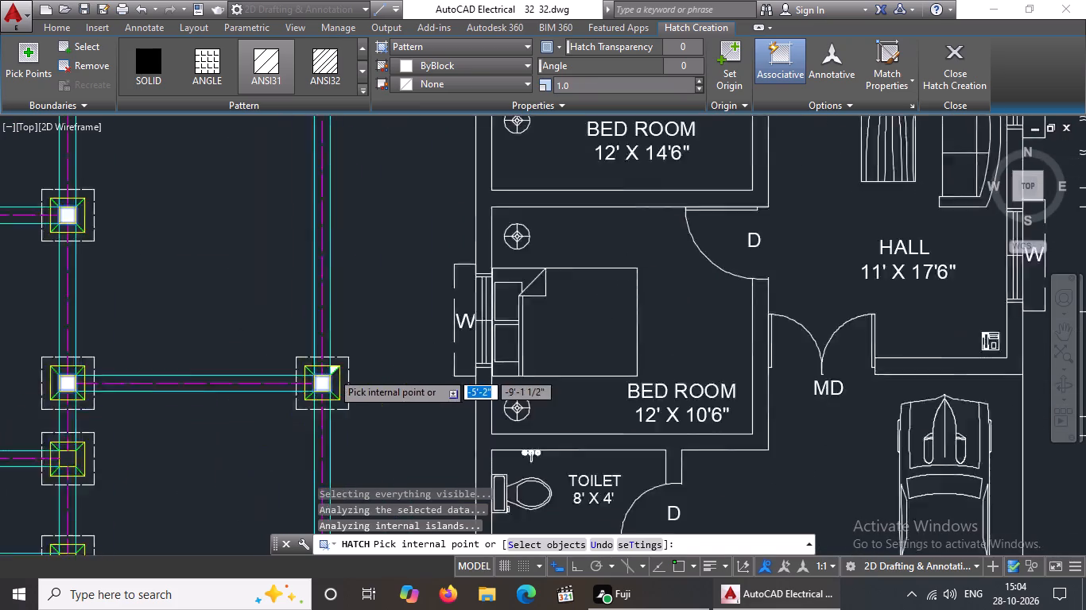
{"action": "scroll", "coordinate": [348, 372], "scroll_direction": "down", "scroll_amount": 4}
{"action": "scroll", "coordinate": [211, 395], "scroll_direction": "up", "scroll_amount": 2}
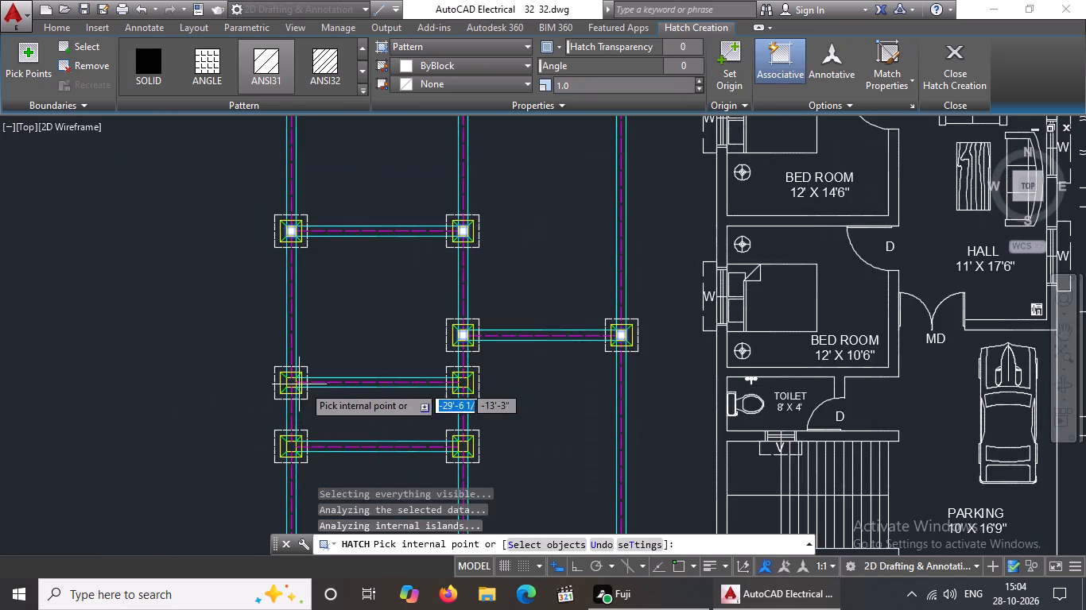
{"action": "scroll", "coordinate": [304, 385], "scroll_direction": "up", "scroll_amount": 2}
{"action": "left_click", "coordinate": [264, 377]}
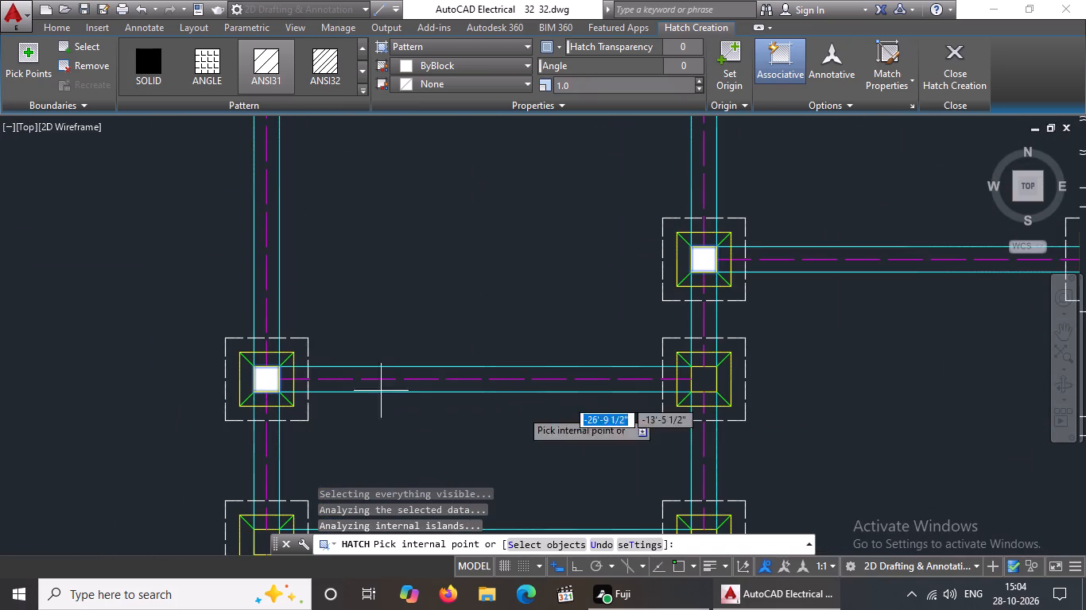
{"action": "left_click", "coordinate": [705, 376]}
Add the innermost squares of the sixth row's left-column and middle-column footings to the hatch.
{"action": "scroll", "coordinate": [705, 371], "scroll_direction": "down", "scroll_amount": 4}
{"action": "scroll", "coordinate": [682, 412], "scroll_direction": "up", "scroll_amount": 3}
{"action": "scroll", "coordinate": [502, 351], "scroll_direction": "up", "scroll_amount": 2}
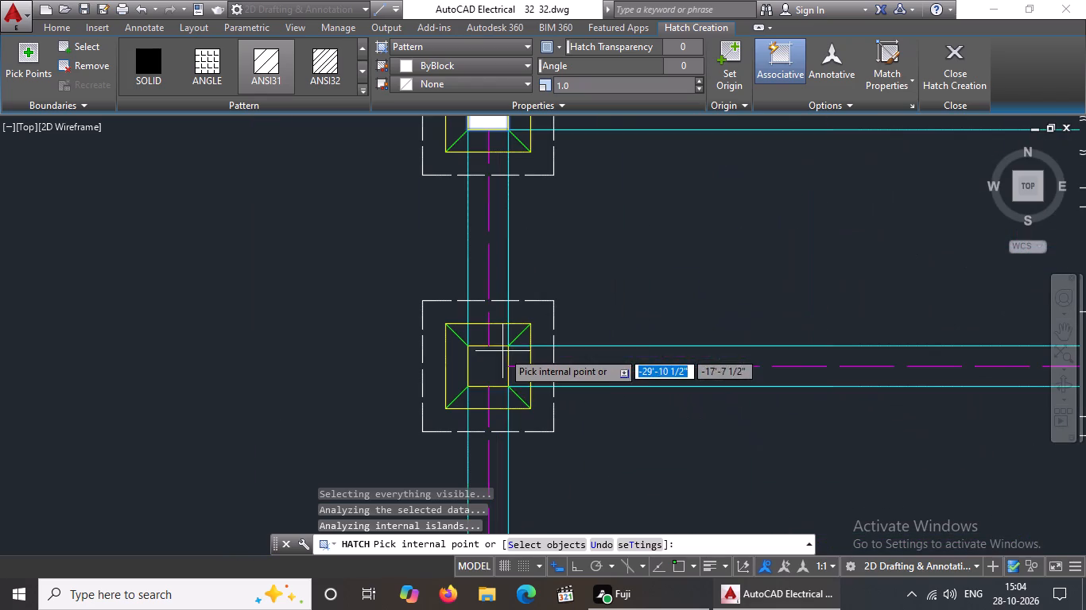
{"action": "left_click", "coordinate": [484, 368]}
{"action": "scroll", "coordinate": [495, 350], "scroll_direction": "down", "scroll_amount": 3}
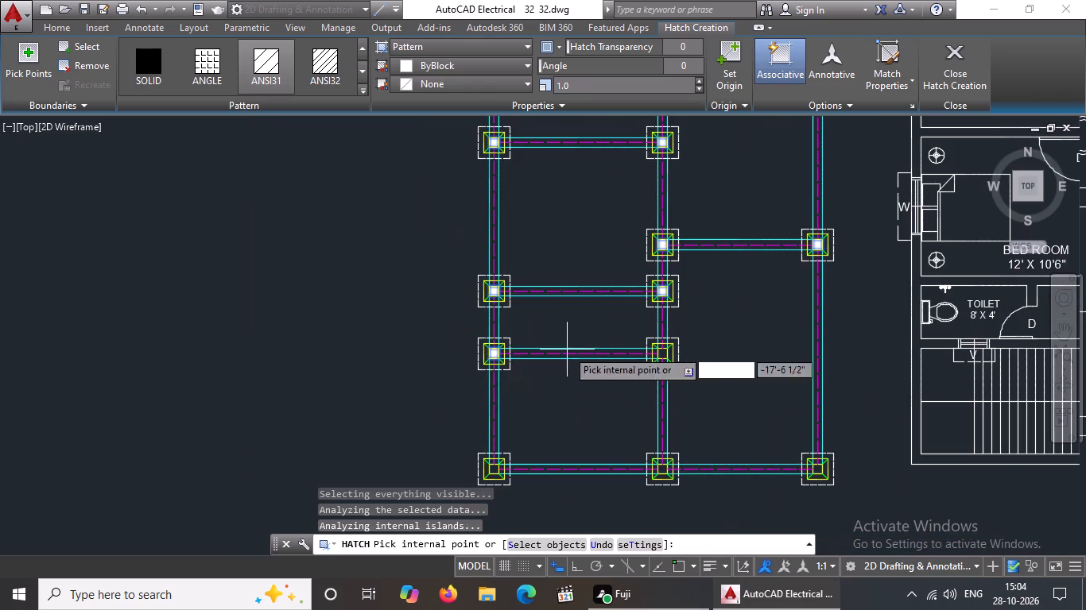
{"action": "scroll", "coordinate": [626, 358], "scroll_direction": "up", "scroll_amount": 3}
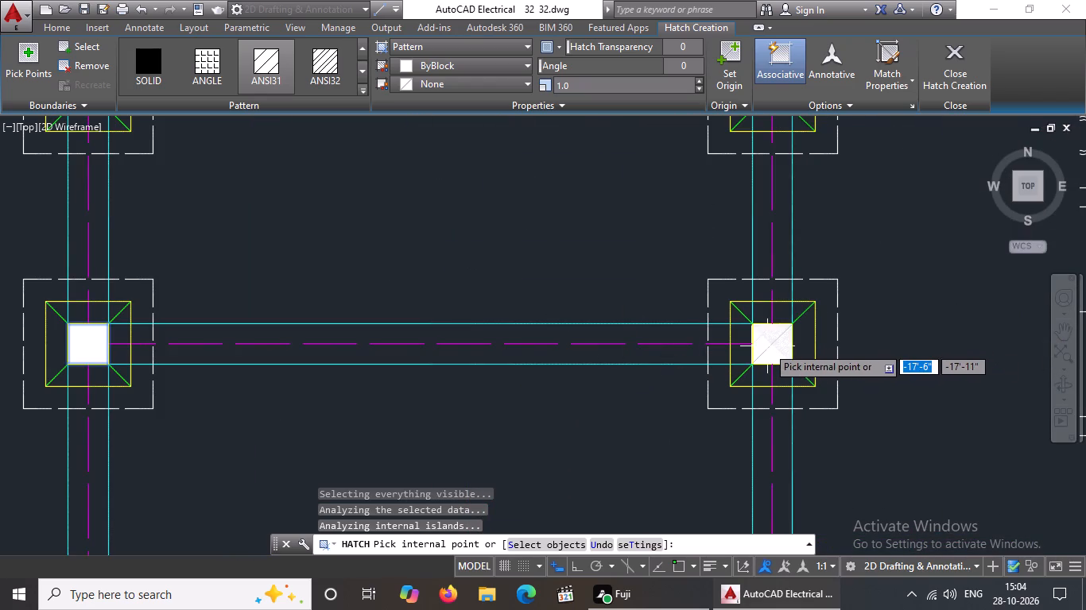
{"action": "left_click", "coordinate": [767, 346]}
Add the innermost squares of the bottom row's left, middle and right footings to the hatch.
{"action": "scroll", "coordinate": [772, 330], "scroll_direction": "down", "scroll_amount": 3}
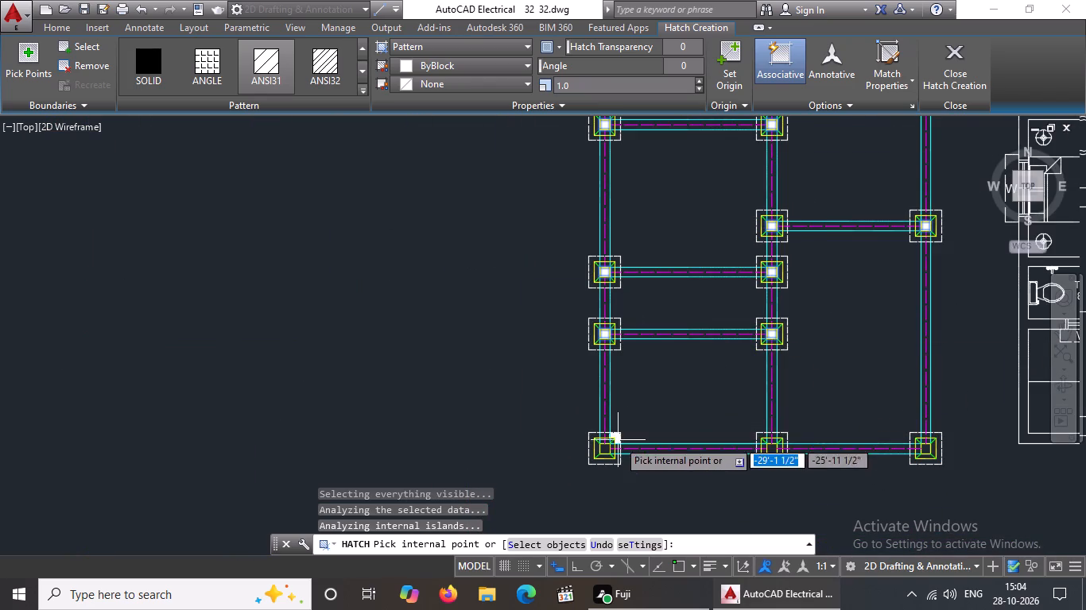
{"action": "scroll", "coordinate": [618, 440], "scroll_direction": "up", "scroll_amount": 2}
{"action": "scroll", "coordinate": [564, 500], "scroll_direction": "up", "scroll_amount": 3}
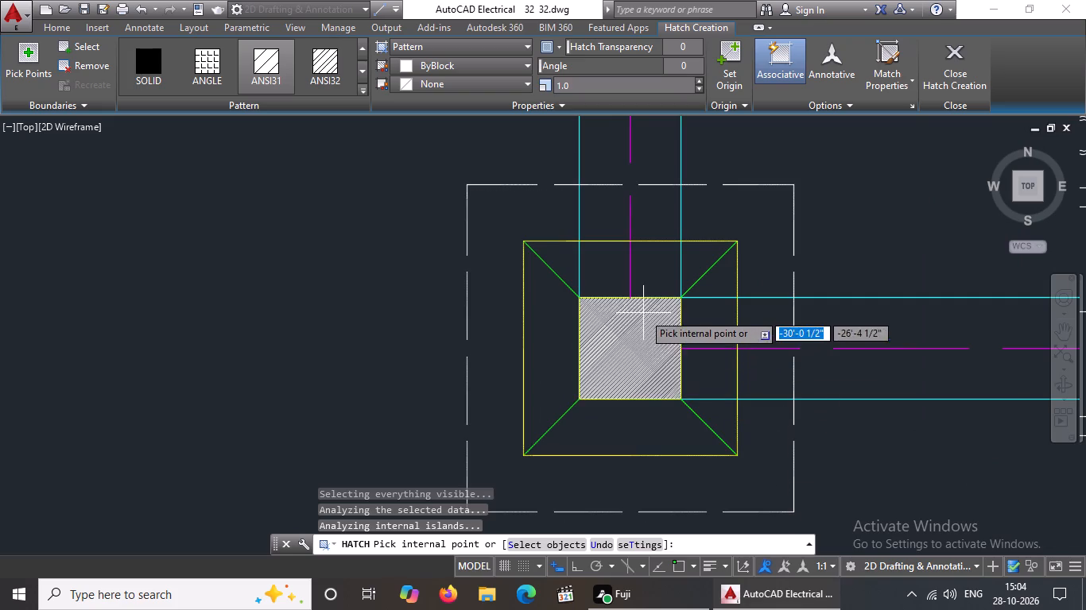
{"action": "left_click", "coordinate": [638, 334]}
{"action": "scroll", "coordinate": [638, 334], "scroll_direction": "down", "scroll_amount": 8}
{"action": "scroll", "coordinate": [762, 343], "scroll_direction": "up", "scroll_amount": 4}
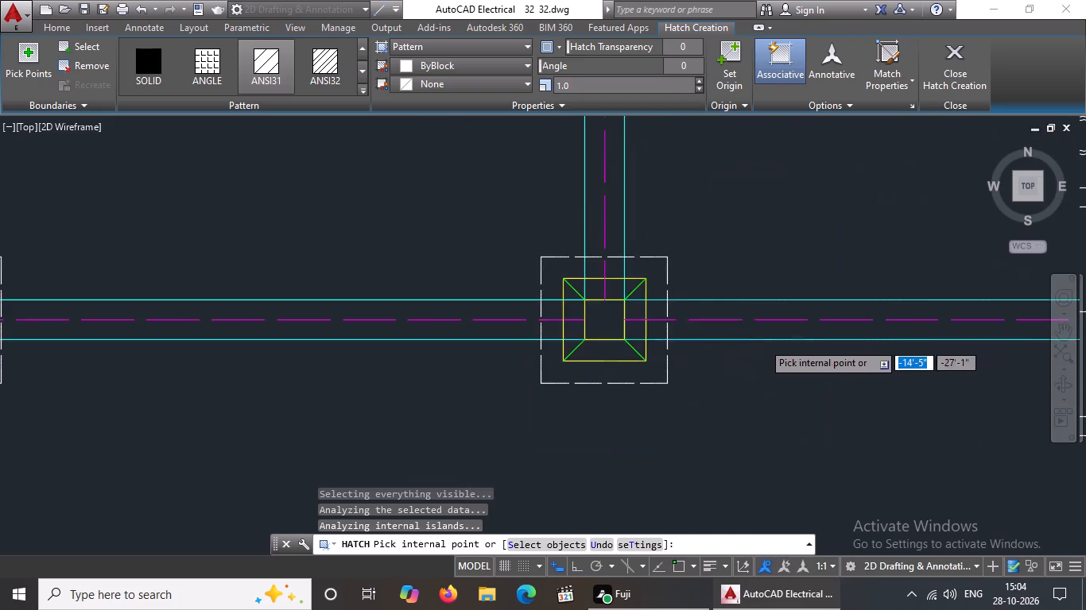
{"action": "scroll", "coordinate": [580, 304], "scroll_direction": "up", "scroll_amount": 3}
{"action": "left_click", "coordinate": [656, 348]}
{"action": "scroll", "coordinate": [657, 346], "scroll_direction": "down", "scroll_amount": 7}
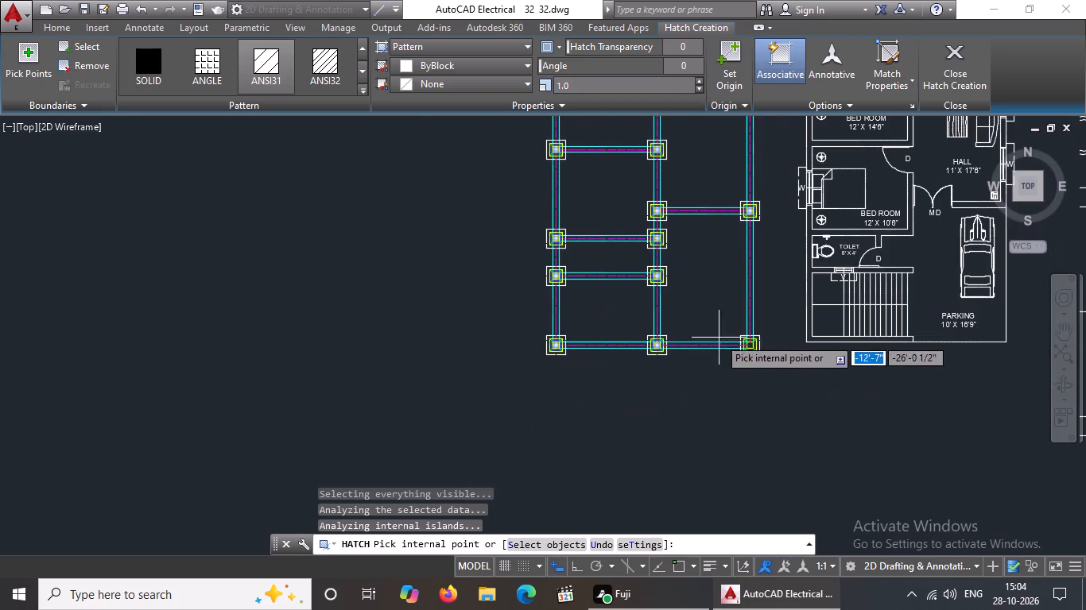
{"action": "scroll", "coordinate": [758, 334], "scroll_direction": "up", "scroll_amount": 4}
{"action": "left_click", "coordinate": [696, 400]}
{"action": "scroll", "coordinate": [698, 392], "scroll_direction": "down", "scroll_amount": 5}
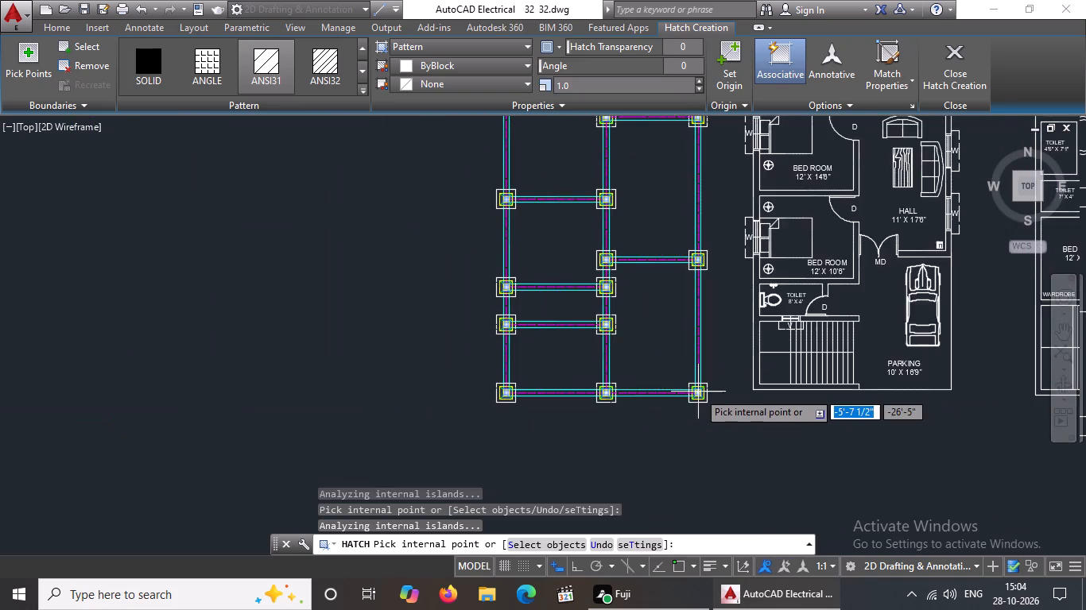
{"action": "scroll", "coordinate": [698, 392], "scroll_direction": "down", "scroll_amount": 3}
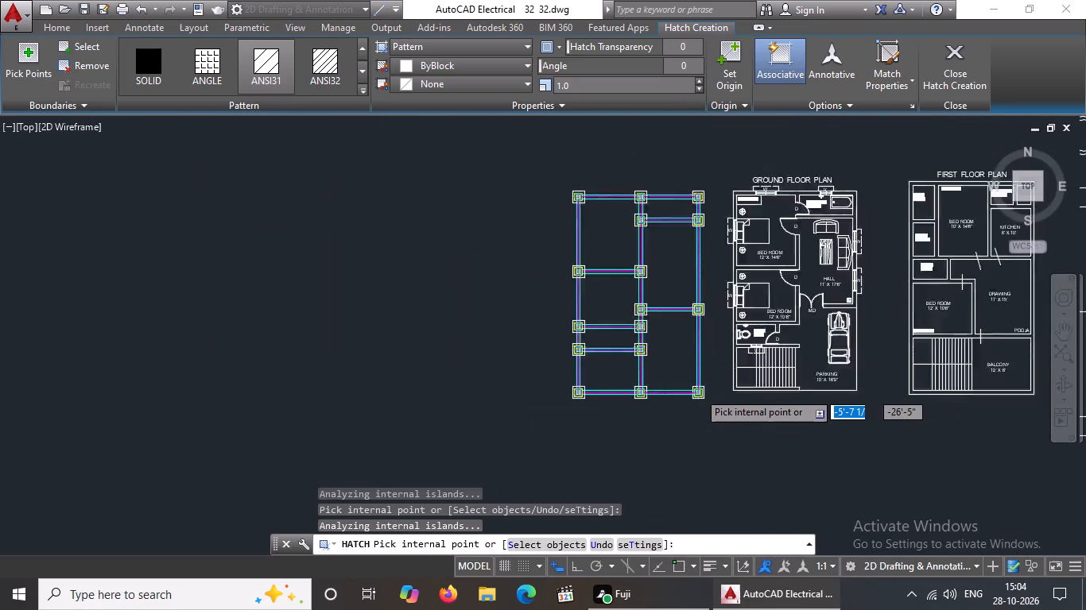
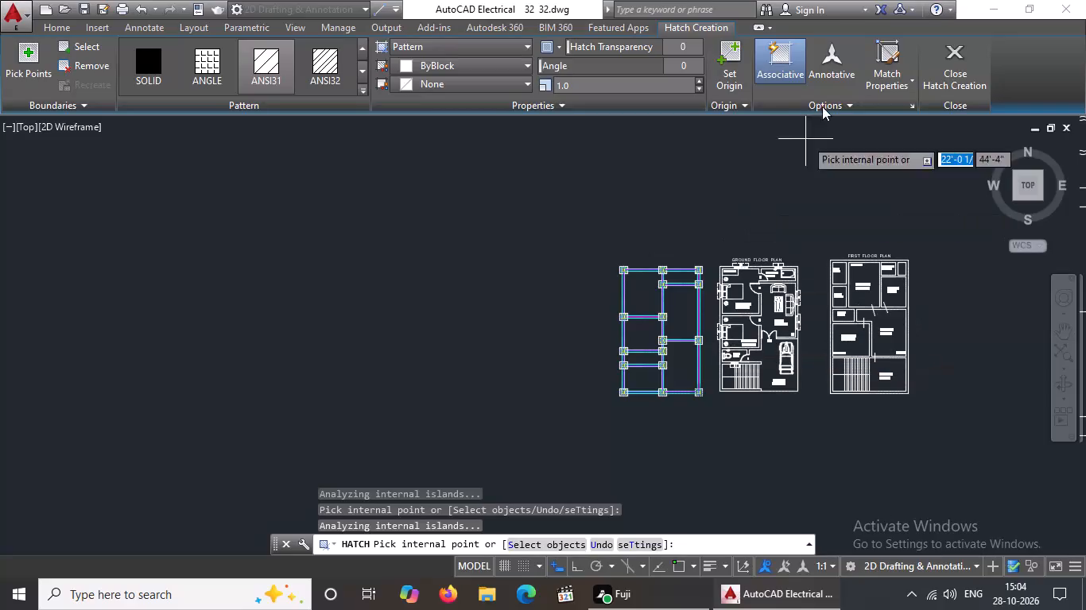
Finish the ANSI31 hatching of the columns in the foundation layout.
{"action": "left_click", "coordinate": [957, 77]}
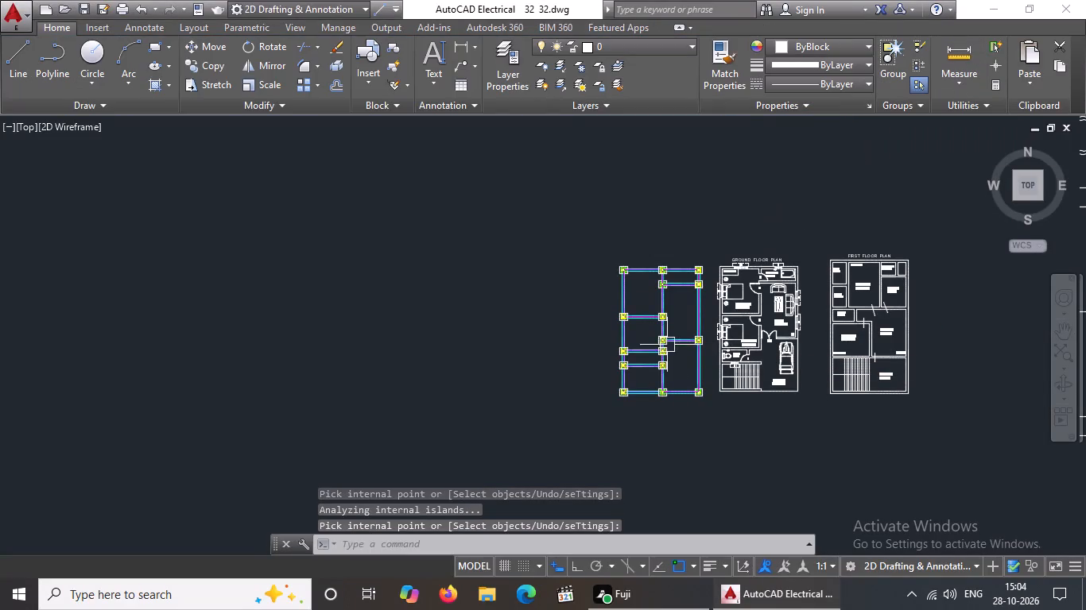
Examine the hatched columns and beams of the foundation layout alongside the ground floor plan.
{"action": "scroll", "coordinate": [659, 419], "scroll_direction": "up", "scroll_amount": 2}
{"action": "scroll", "coordinate": [798, 282], "scroll_direction": "up", "scroll_amount": 3}
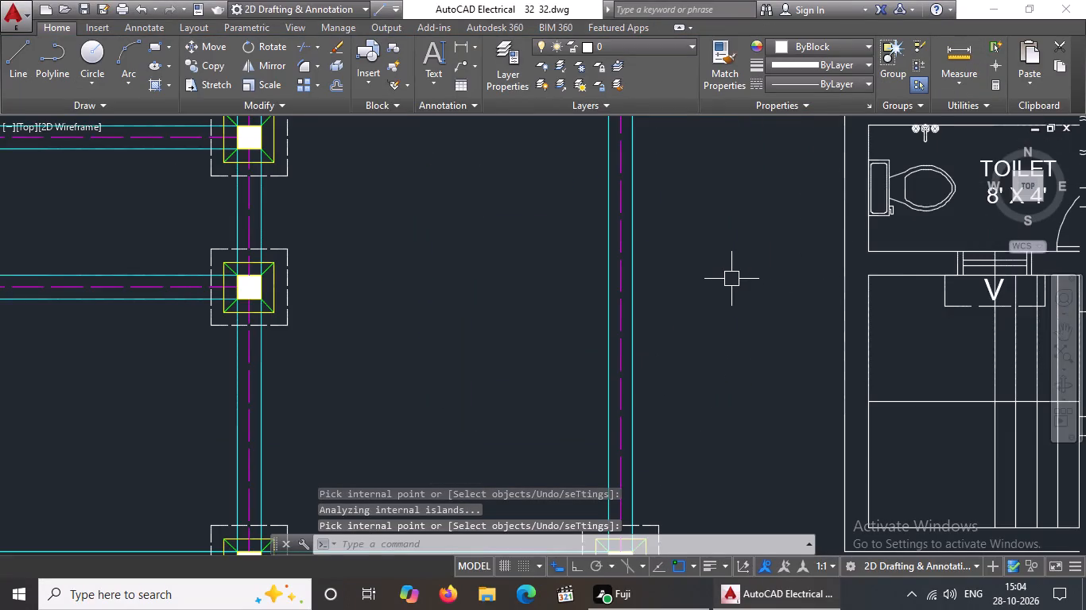
{"action": "scroll", "coordinate": [731, 279], "scroll_direction": "down", "scroll_amount": 3}
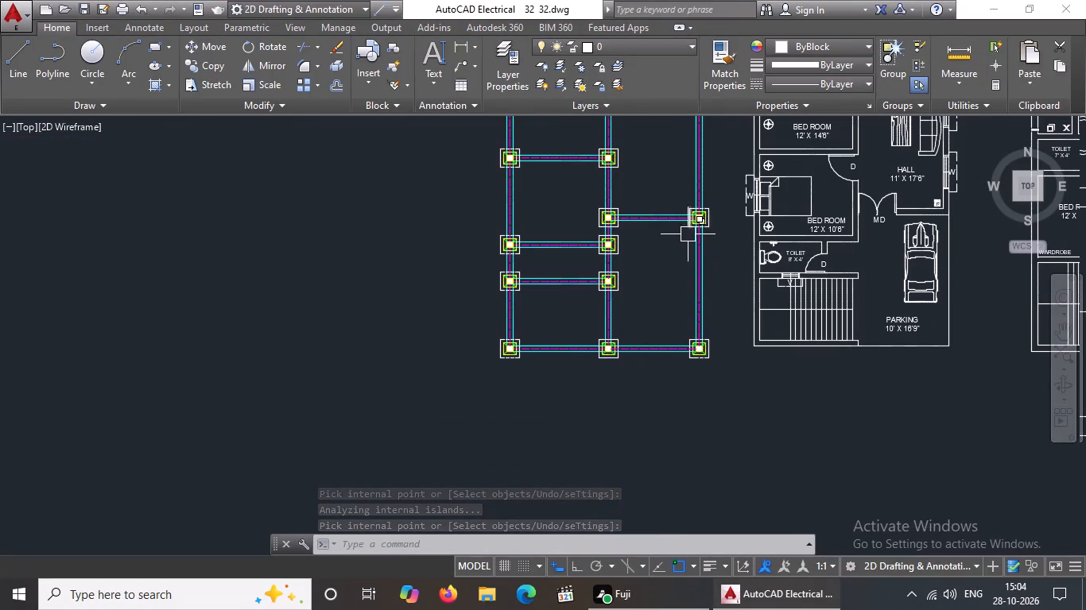
{"action": "middle_click_drag", "start_coordinate": [681, 247], "coordinate": [506, 393]}
{"action": "scroll", "coordinate": [493, 311], "scroll_direction": "up", "scroll_amount": 1}
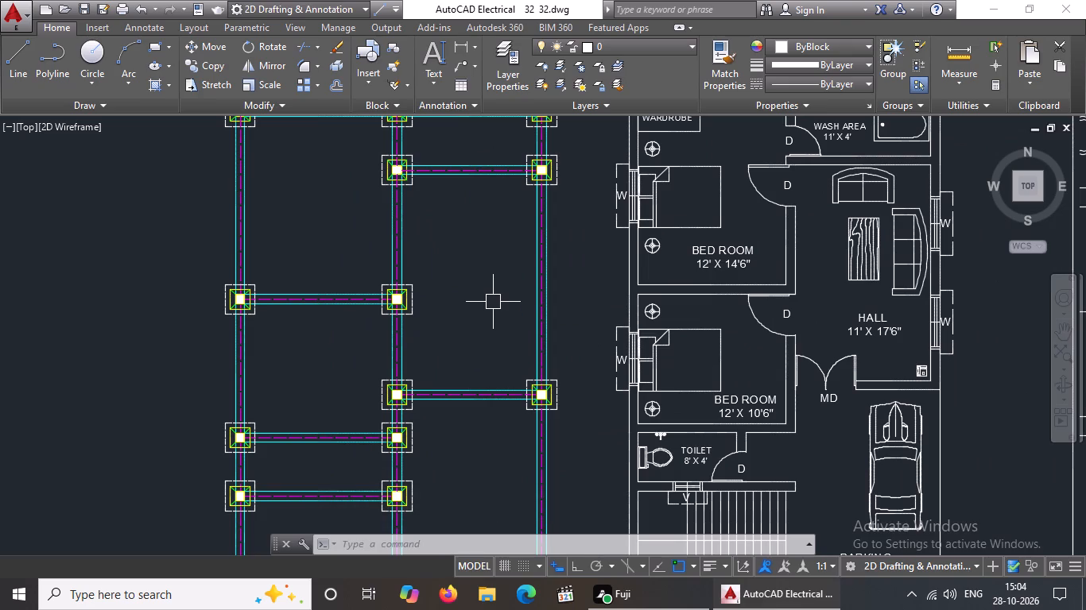
{"action": "scroll", "coordinate": [493, 302], "scroll_direction": "down", "scroll_amount": 1}
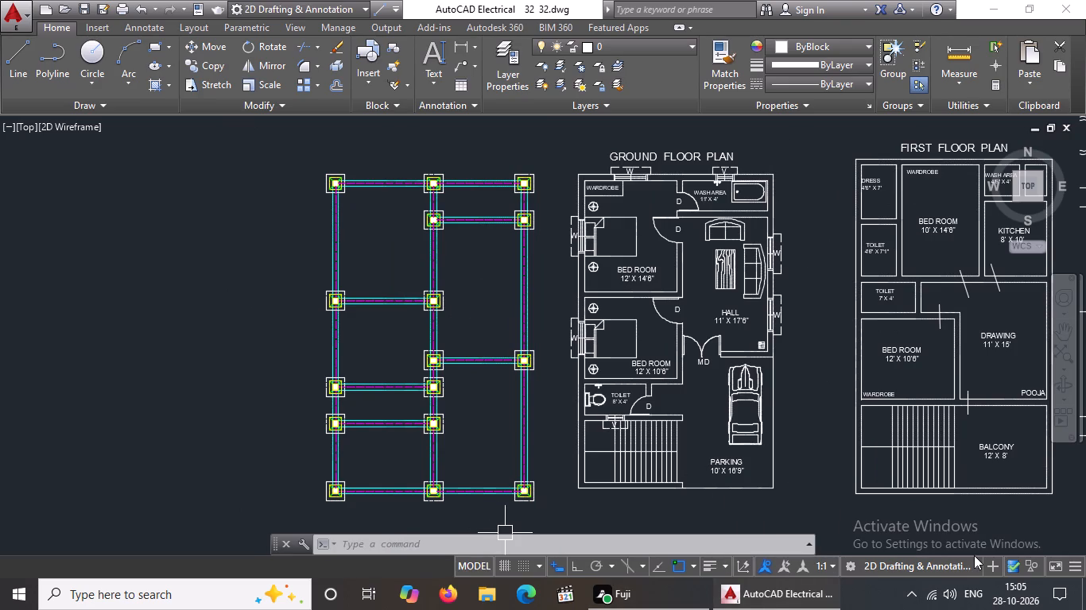
Colour the top and right edges of the top-left footing's dashed outline magenta in the foundation layout.
{"action": "scroll", "coordinate": [324, 149], "scroll_direction": "up", "scroll_amount": 2}
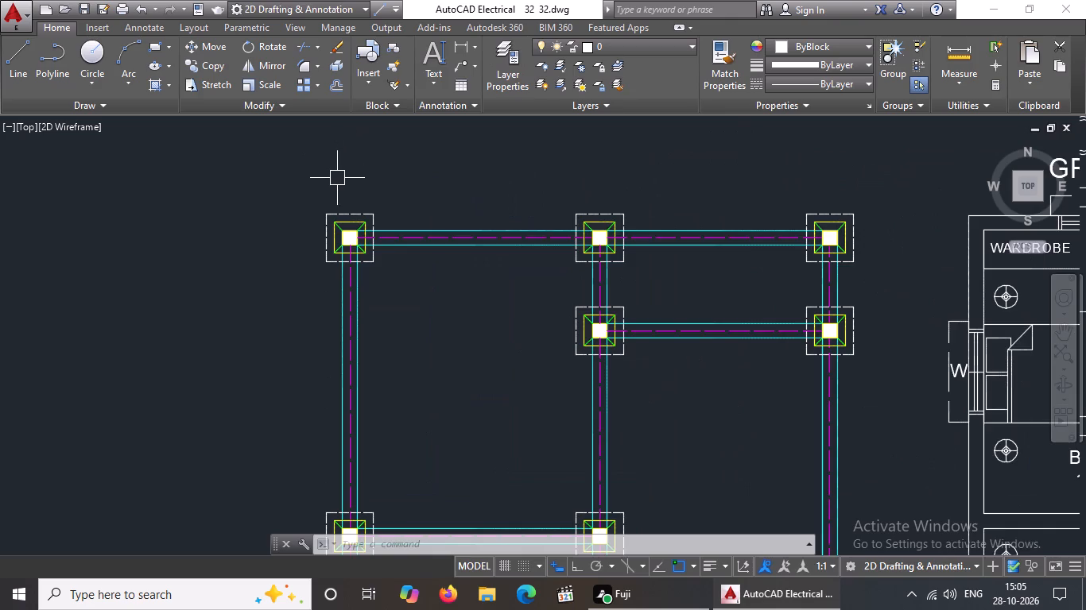
{"action": "scroll", "coordinate": [337, 187], "scroll_direction": "up", "scroll_amount": 2}
{"action": "left_click", "coordinate": [348, 260]}
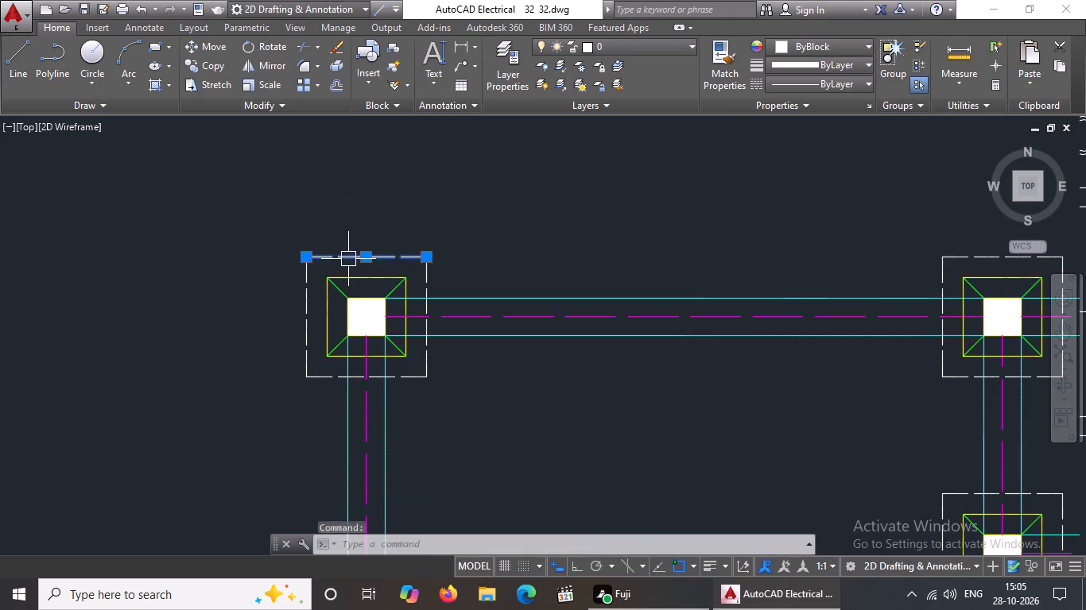
{"action": "left_click", "coordinate": [802, 41]}
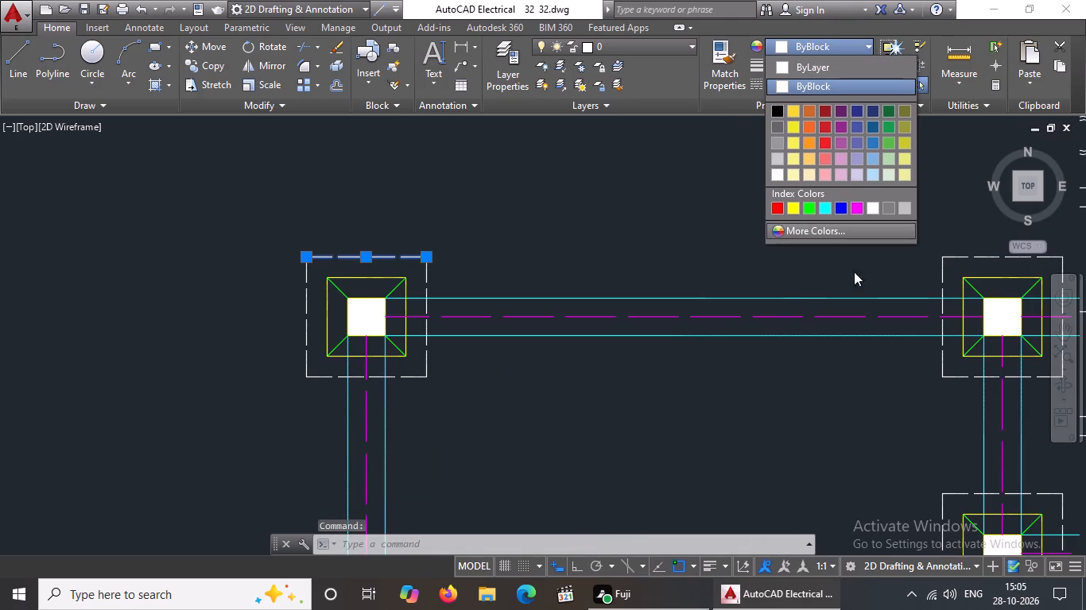
{"action": "left_click", "coordinate": [856, 204]}
{"action": "key", "text": "Escape"}
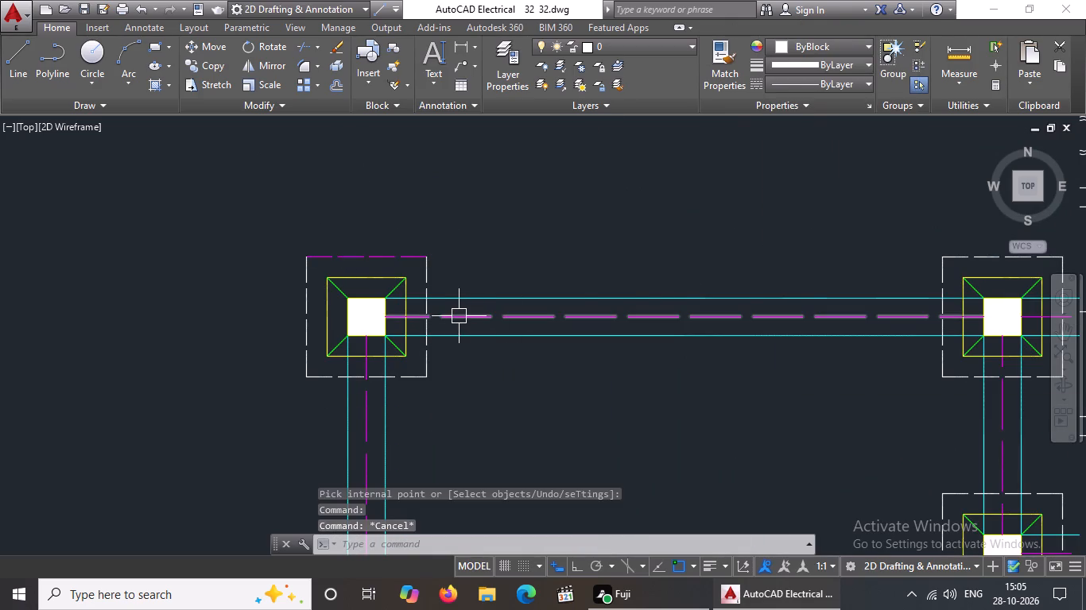
{"action": "left_click", "coordinate": [423, 272]}
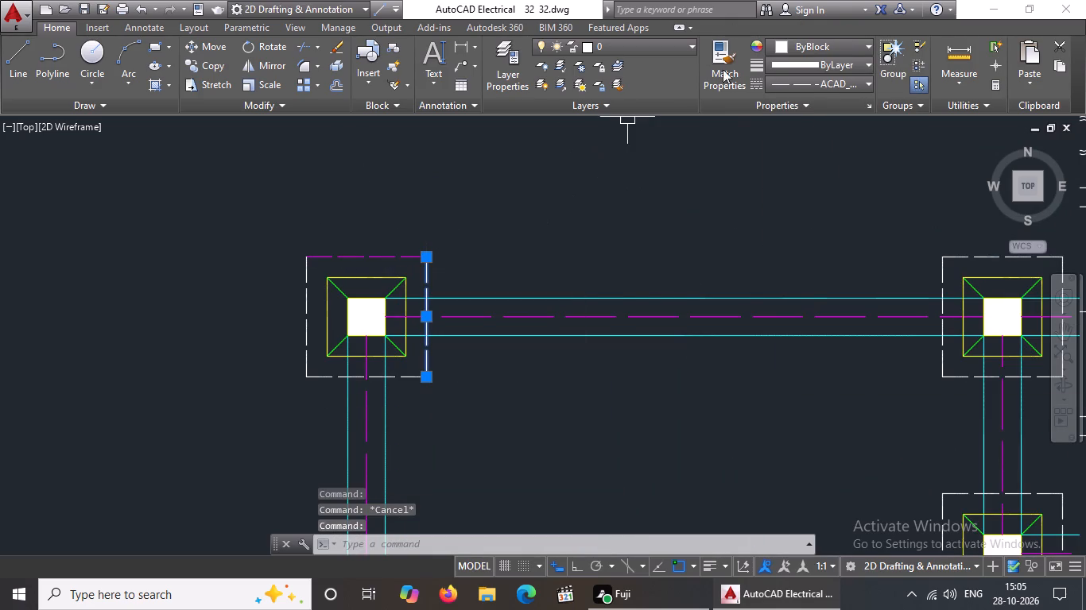
{"action": "left_click", "coordinate": [795, 41]}
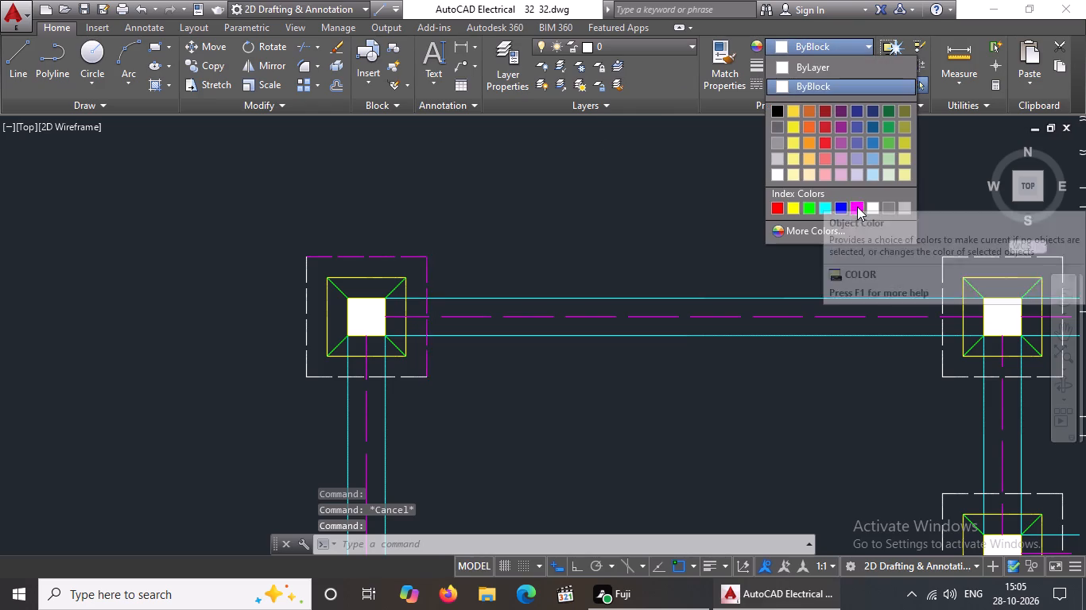
{"action": "left_click", "coordinate": [858, 206]}
{"action": "key", "text": "Escape"}
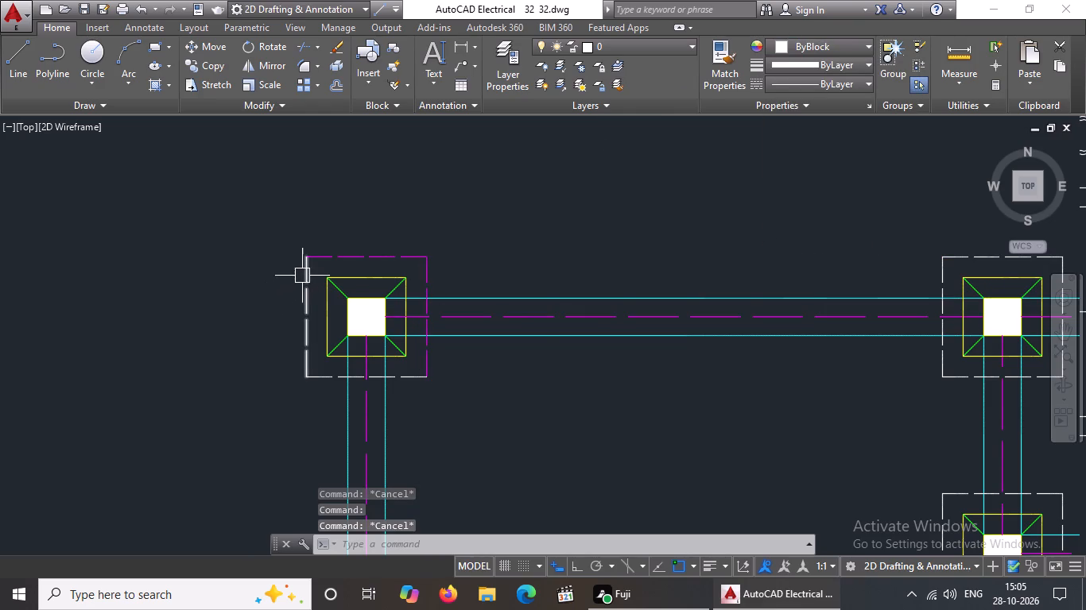
Colour the left and bottom edges of the top-left footing's dashed outline magenta.
{"action": "left_click", "coordinate": [303, 275]}
{"action": "left_click", "coordinate": [850, 37]}
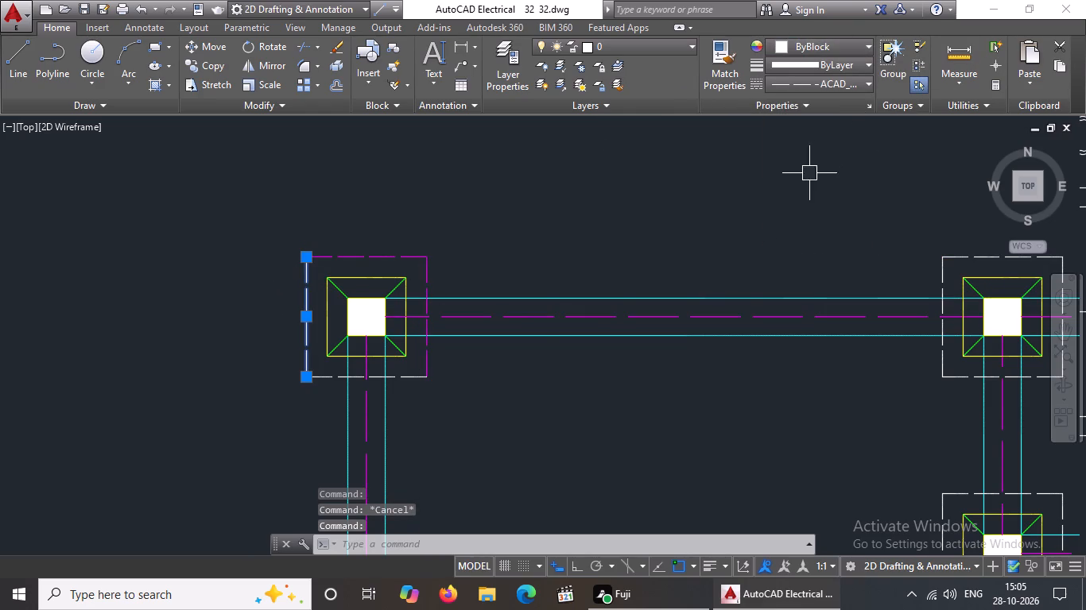
{"action": "left_click", "coordinate": [837, 49]}
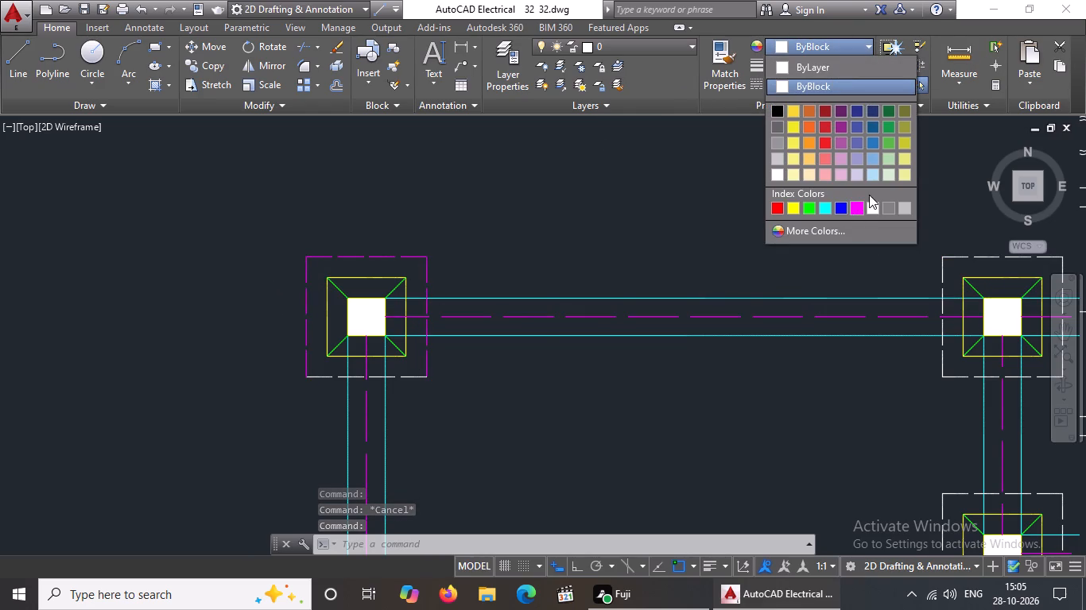
{"action": "left_click_drag", "start_coordinate": [870, 195], "coordinate": [866, 203]}
{"action": "left_click_drag", "start_coordinate": [841, 48], "coordinate": [841, 64]}
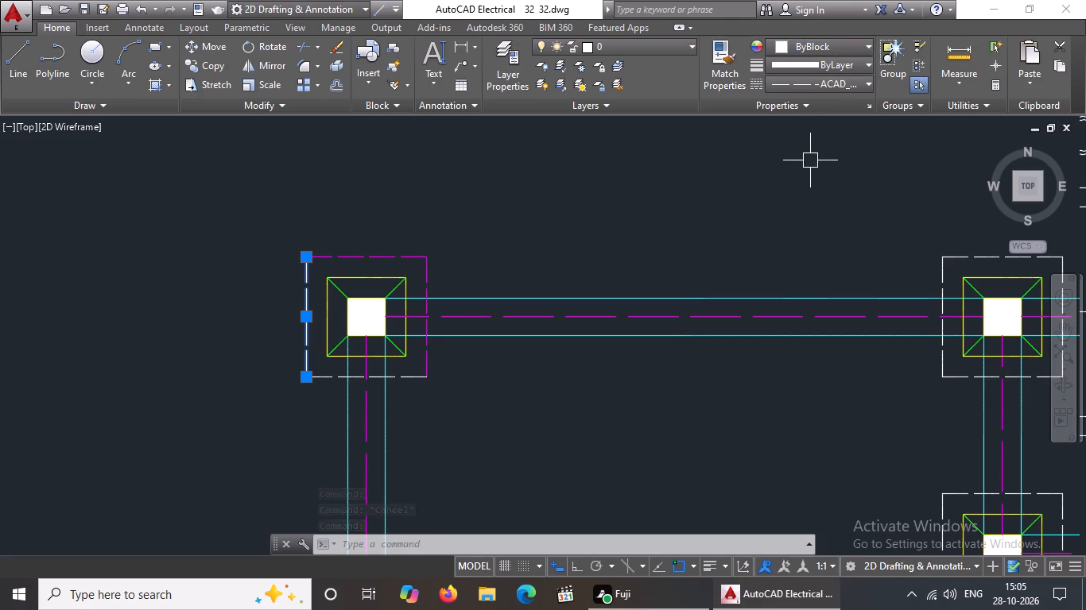
{"action": "left_click", "coordinate": [847, 48]}
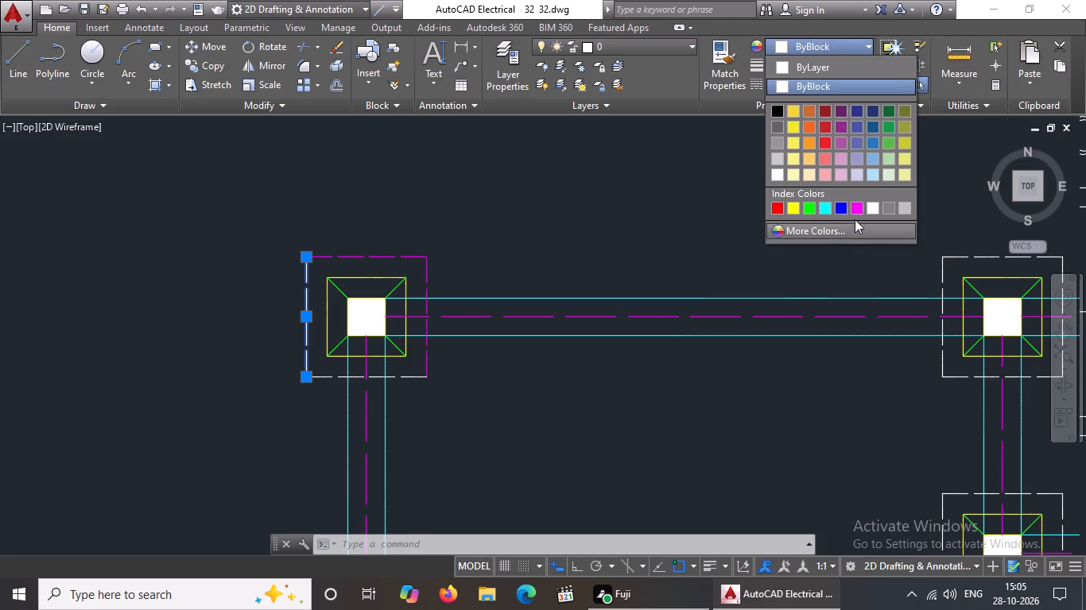
{"action": "left_click", "coordinate": [855, 199]}
{"action": "left_click", "coordinate": [835, 52]}
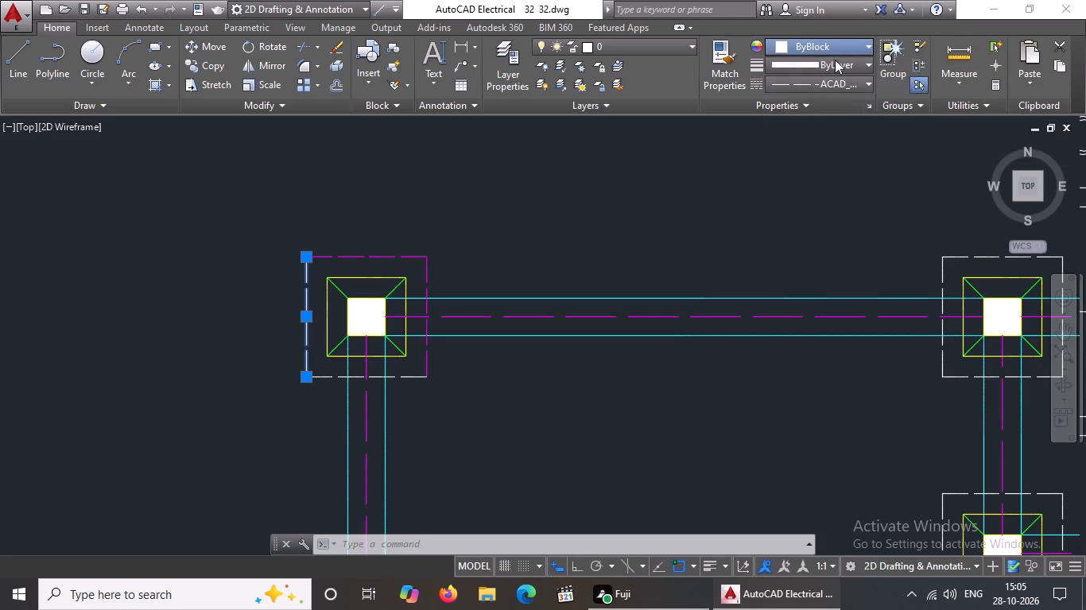
{"action": "left_click", "coordinate": [859, 206]}
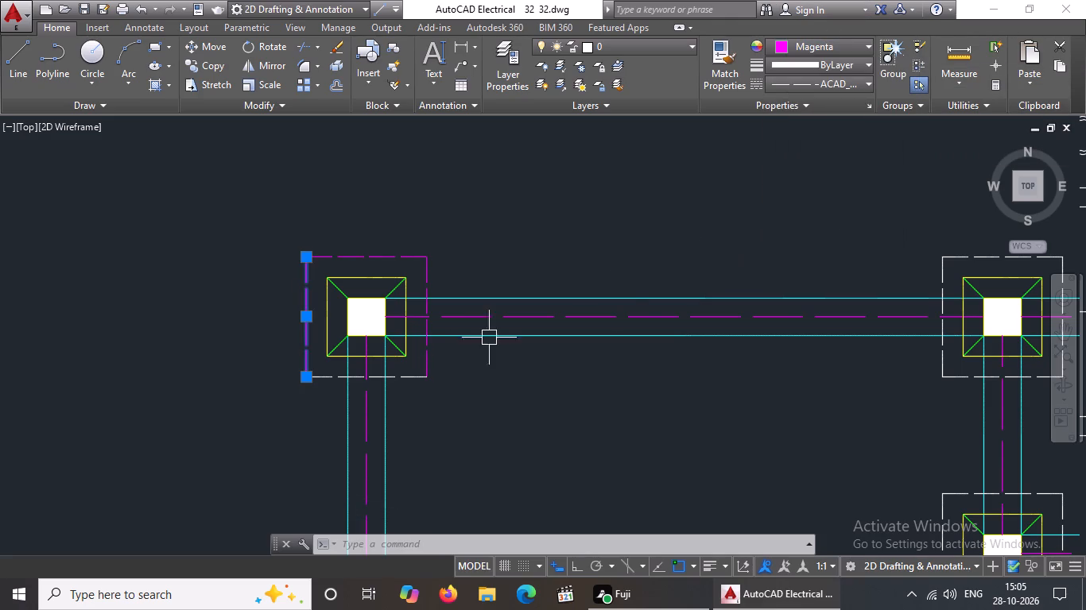
{"action": "key", "text": "Escape"}
{"action": "left_click", "coordinate": [405, 376]}
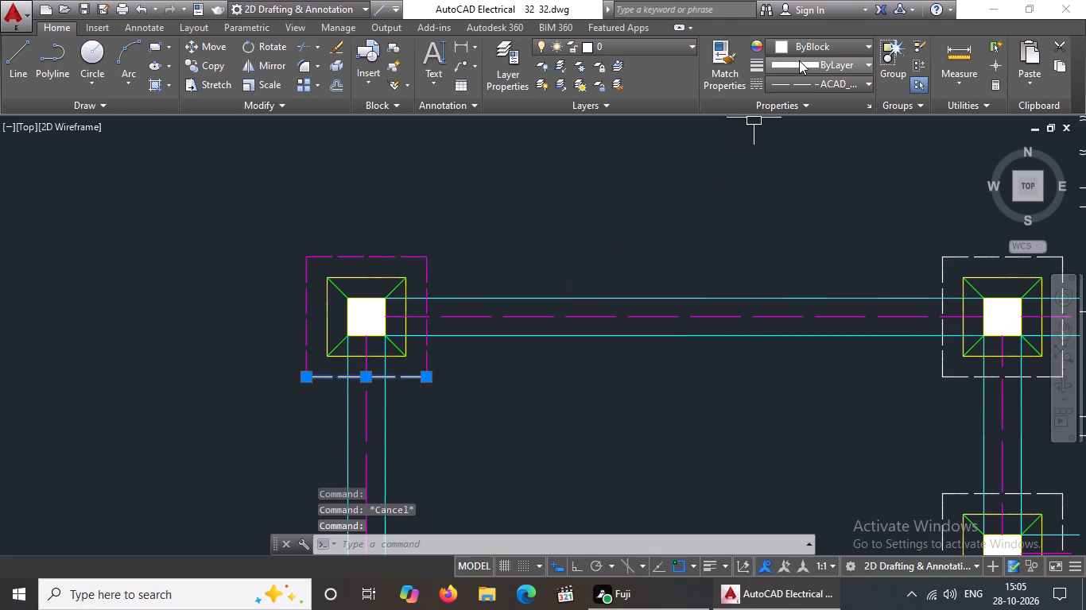
{"action": "left_click", "coordinate": [829, 43]}
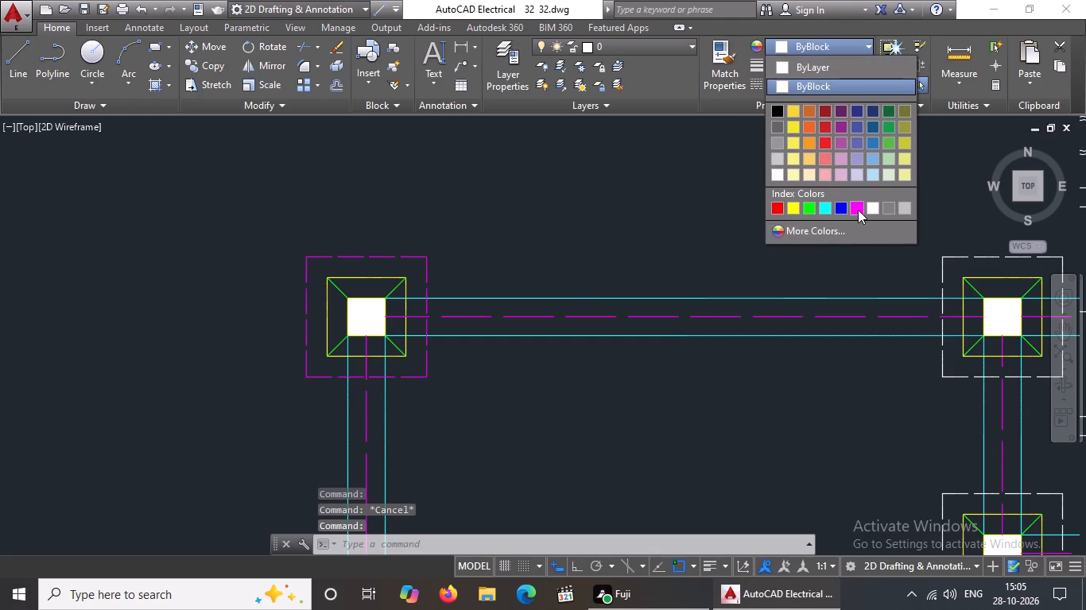
{"action": "left_click", "coordinate": [856, 207]}
{"action": "key", "text": "Escape"}
Colour the top edge of the dashed outline around the top row's middle footing magenta.
{"action": "scroll", "coordinate": [483, 255], "scroll_direction": "down", "scroll_amount": 2}
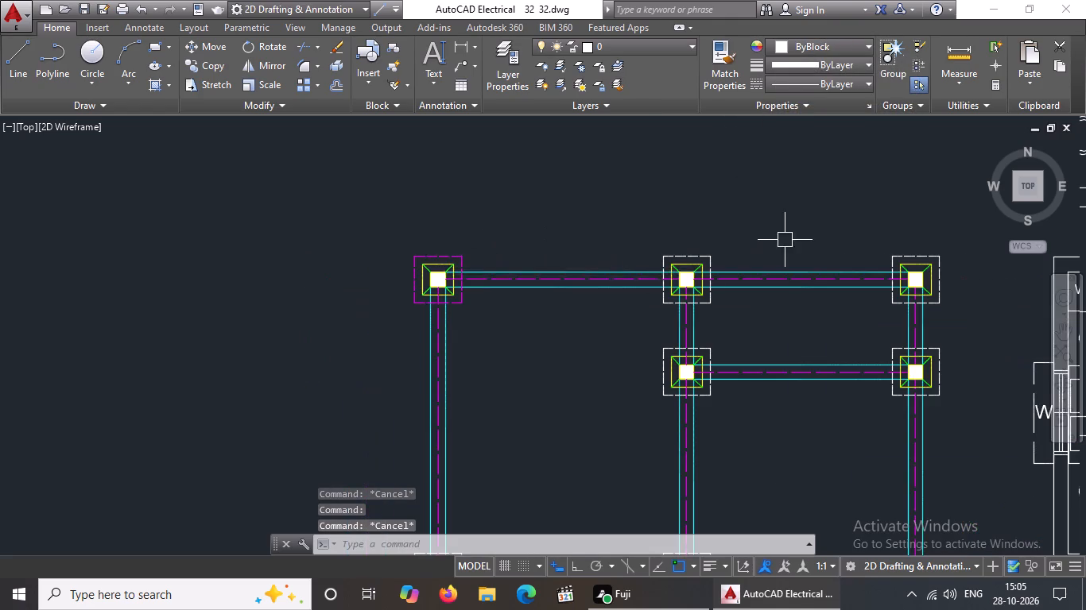
{"action": "scroll", "coordinate": [785, 240], "scroll_direction": "up", "scroll_amount": 2}
{"action": "scroll", "coordinate": [408, 303], "scroll_direction": "down", "scroll_amount": 3}
{"action": "scroll", "coordinate": [254, 324], "scroll_direction": "up", "scroll_amount": 5}
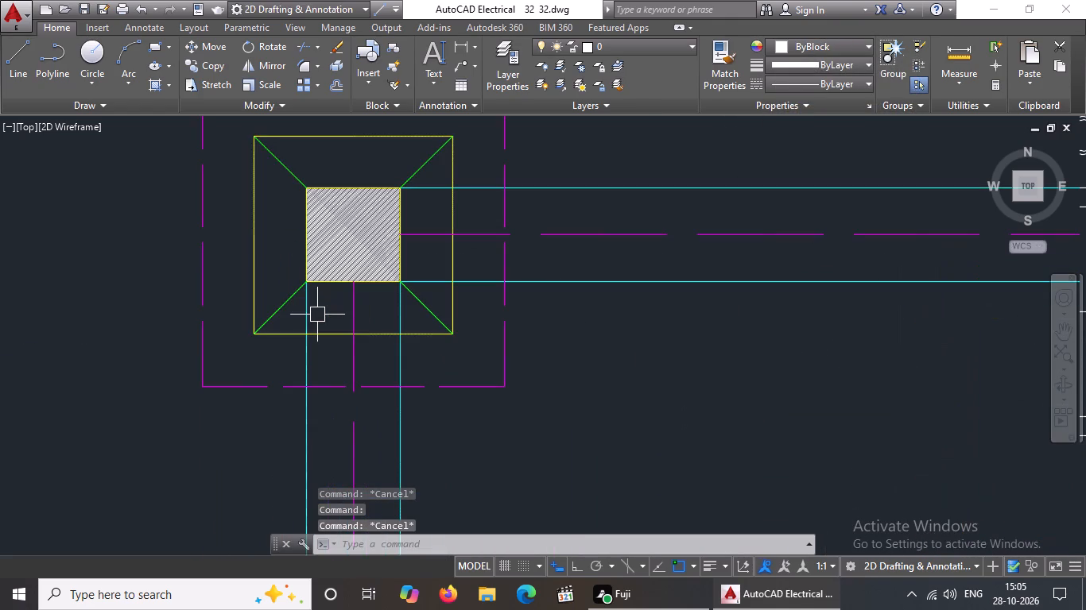
{"action": "scroll", "coordinate": [321, 321], "scroll_direction": "down", "scroll_amount": 3}
{"action": "scroll", "coordinate": [747, 279], "scroll_direction": "up", "scroll_amount": 3}
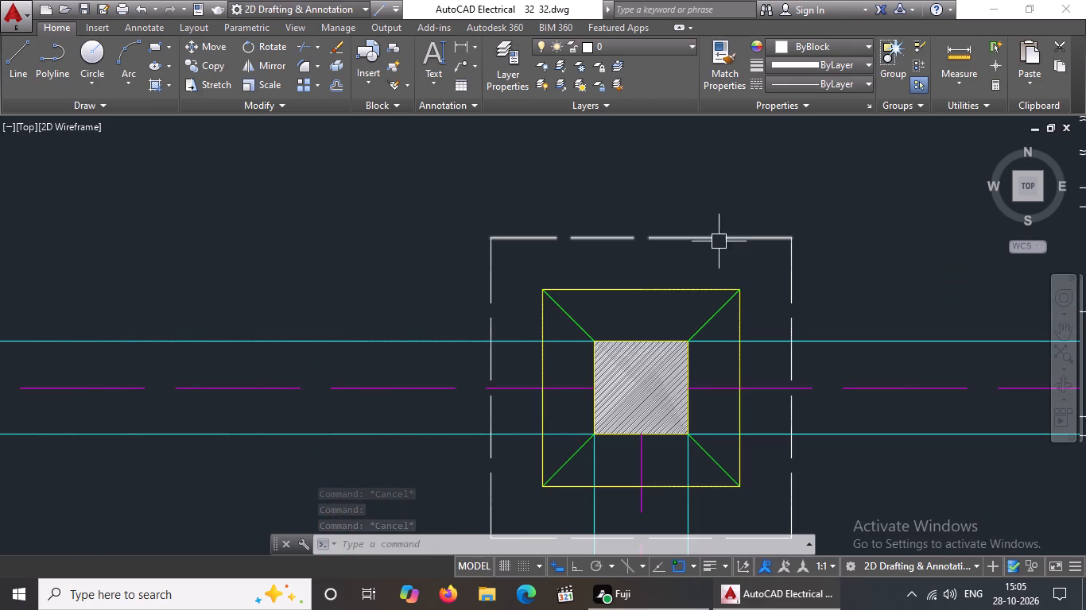
{"action": "left_click", "coordinate": [709, 234]}
{"action": "left_click", "coordinate": [810, 44]}
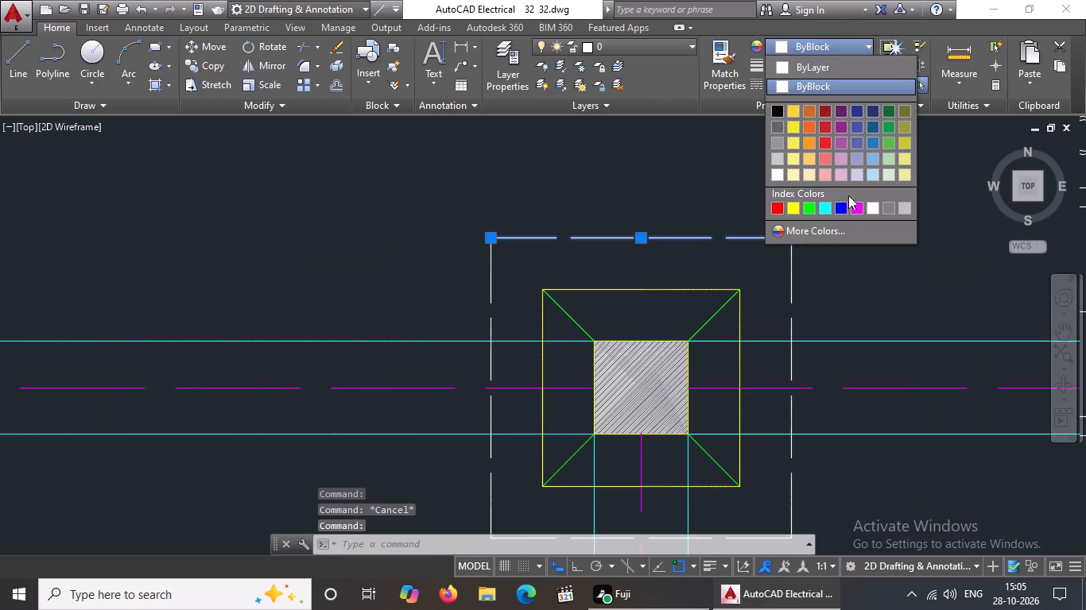
{"action": "left_click", "coordinate": [858, 207]}
{"action": "scroll", "coordinate": [807, 204], "scroll_direction": "down", "scroll_amount": 5}
{"action": "key", "text": "Escape"}
Colour the right and left edges of the top-middle footing's dashed outline magenta.
{"action": "scroll", "coordinate": [832, 222], "scroll_direction": "up", "scroll_amount": 2}
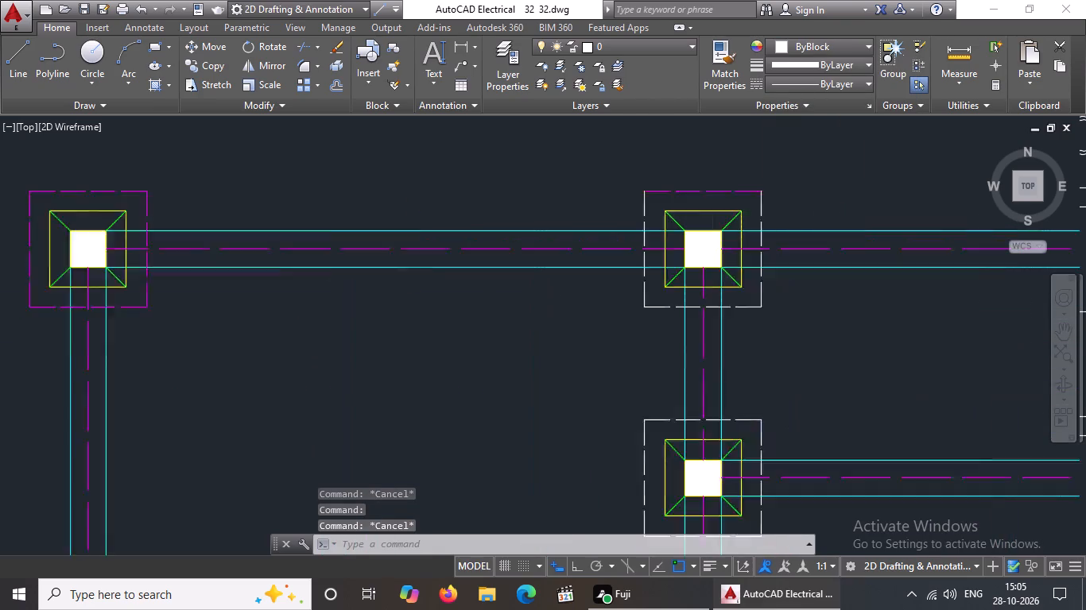
{"action": "scroll", "coordinate": [832, 222], "scroll_direction": "up", "scroll_amount": 1}
{"action": "left_click", "coordinate": [722, 195]}
{"action": "left_click", "coordinate": [830, 48]}
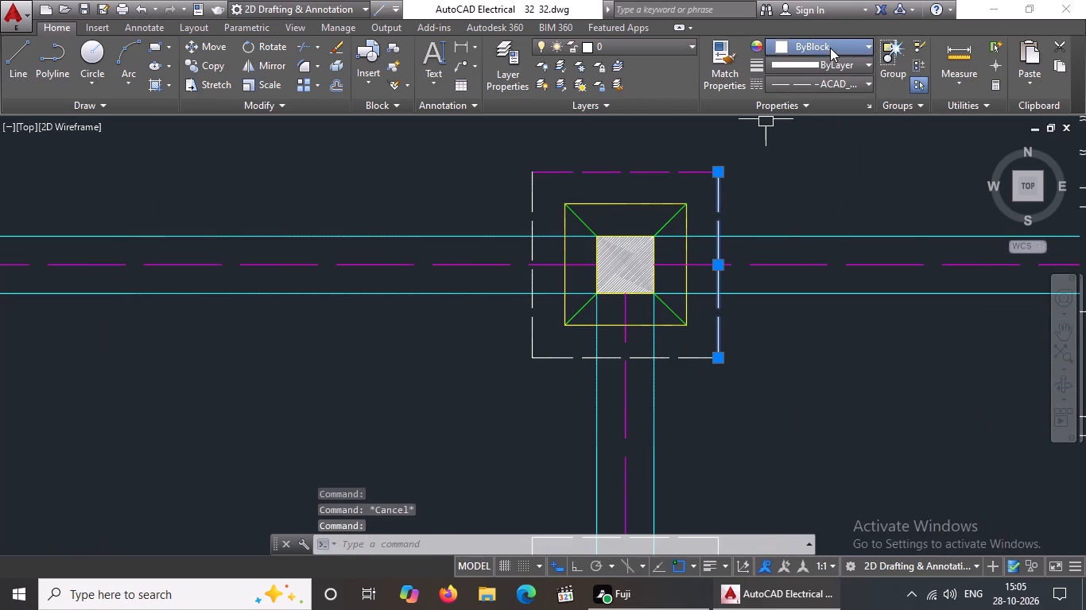
{"action": "left_click", "coordinate": [855, 205]}
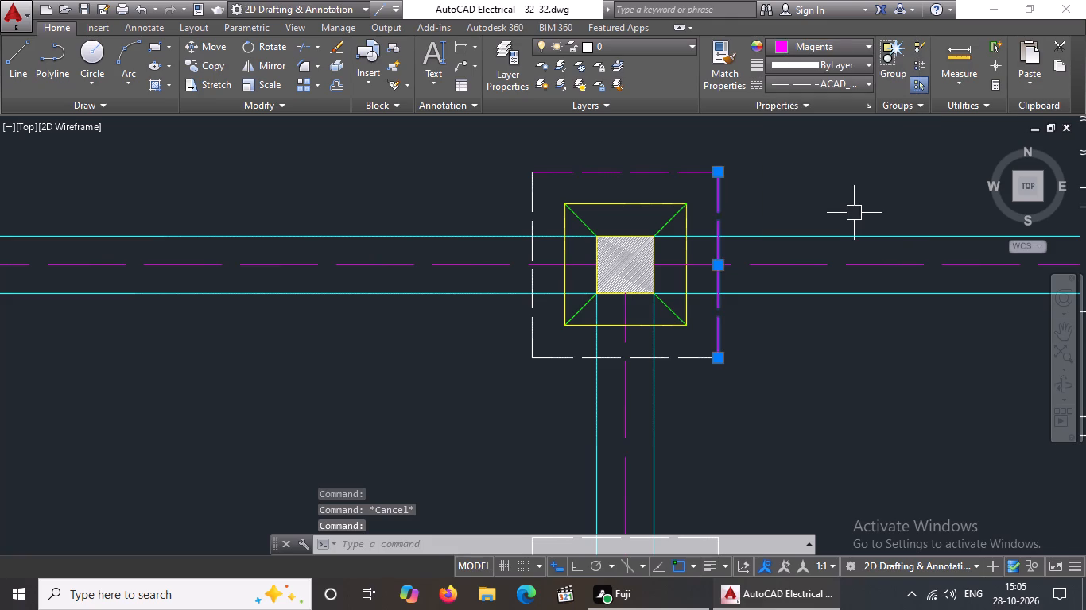
{"action": "key", "text": "Escape"}
{"action": "scroll", "coordinate": [528, 205], "scroll_direction": "up", "scroll_amount": 2}
{"action": "left_click", "coordinate": [530, 201]}
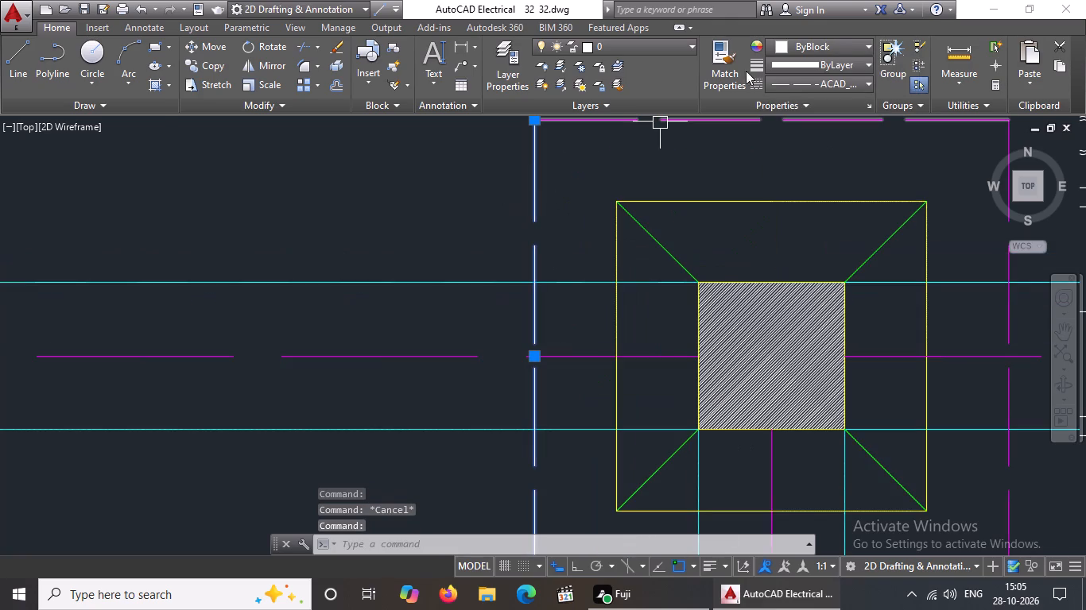
{"action": "left_click", "coordinate": [821, 46]}
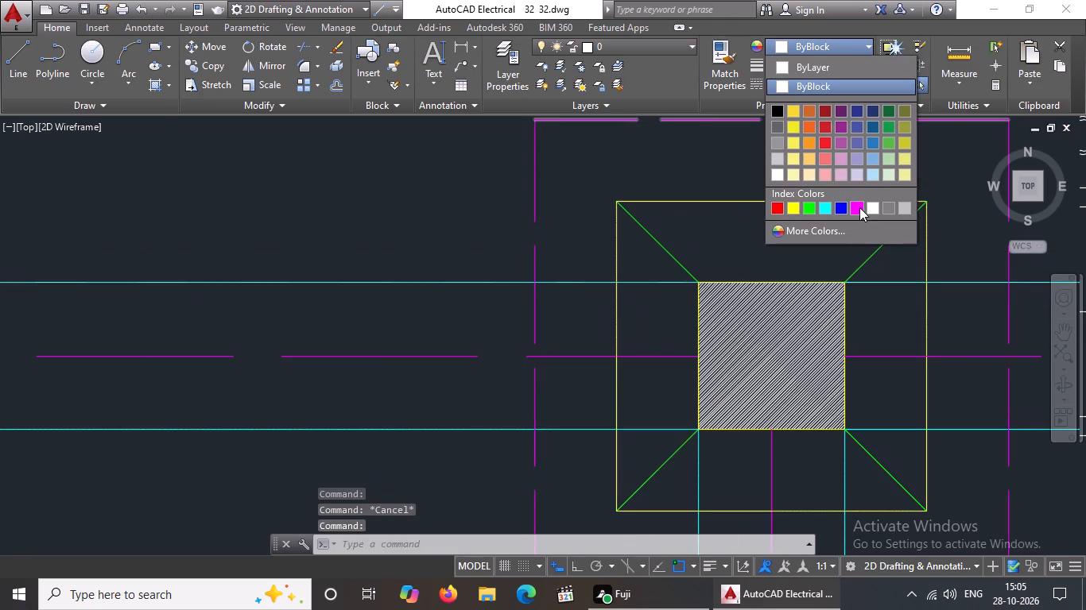
{"action": "left_click", "coordinate": [859, 207]}
{"action": "scroll", "coordinate": [766, 222], "scroll_direction": "down", "scroll_amount": 4}
{"action": "key", "text": "Escape"}
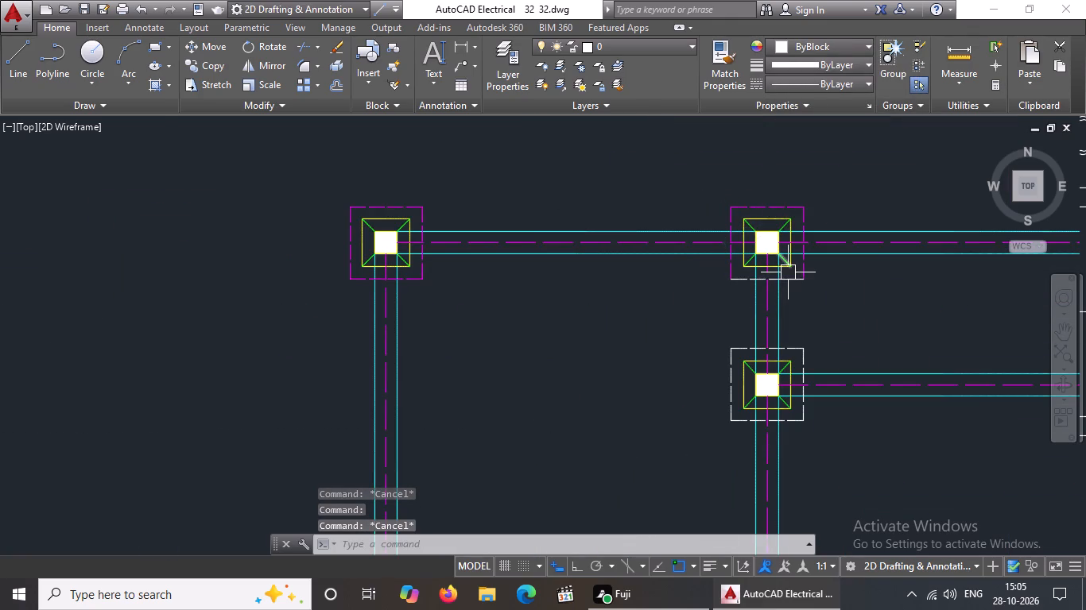
Colour the bottom edge of the top-middle footing's dashed outline magenta.
{"action": "scroll", "coordinate": [792, 276], "scroll_direction": "up", "scroll_amount": 2}
{"action": "left_click", "coordinate": [790, 280]}
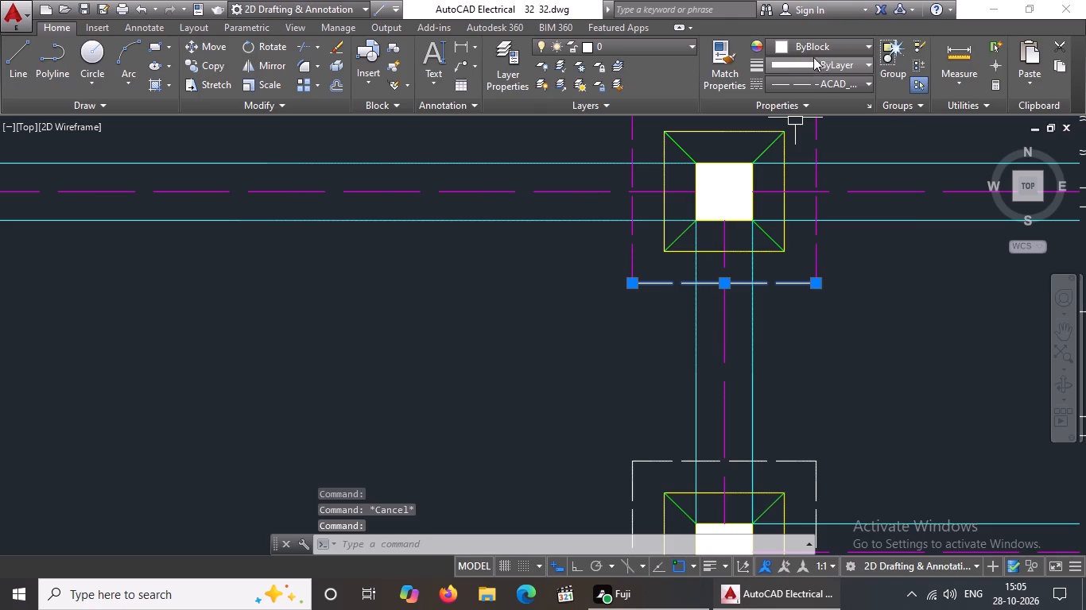
{"action": "left_click", "coordinate": [819, 46]}
{"action": "left_click", "coordinate": [855, 206]}
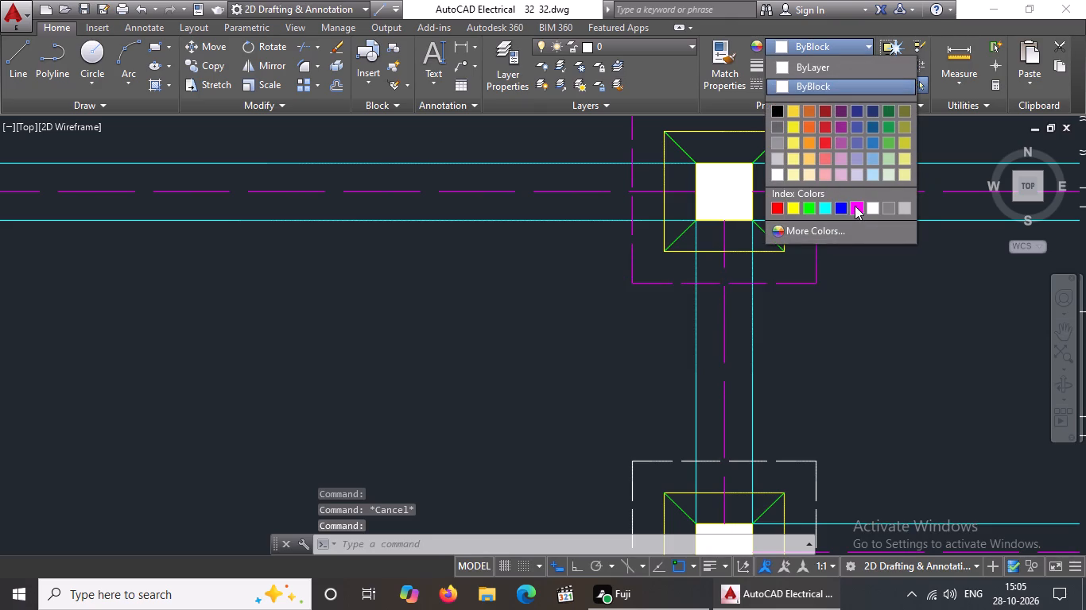
{"action": "key", "text": "Escape"}
Colour the top and right edges of the top-right footing's dashed outline magenta.
{"action": "scroll", "coordinate": [790, 222], "scroll_direction": "down", "scroll_amount": 5}
{"action": "scroll", "coordinate": [869, 207], "scroll_direction": "up", "scroll_amount": 3}
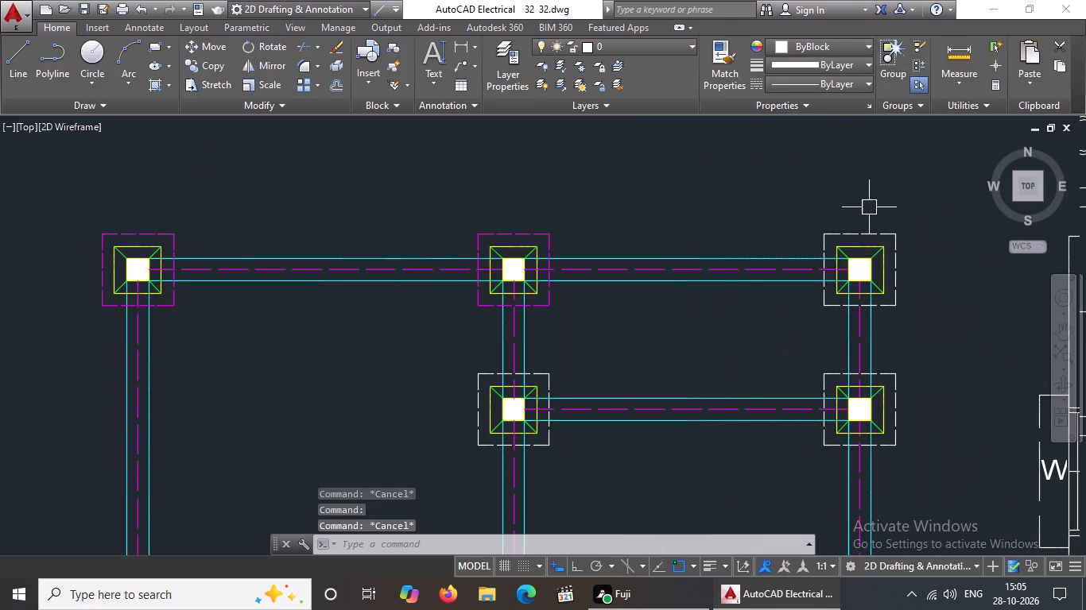
{"action": "scroll", "coordinate": [877, 236], "scroll_direction": "up", "scroll_amount": 1}
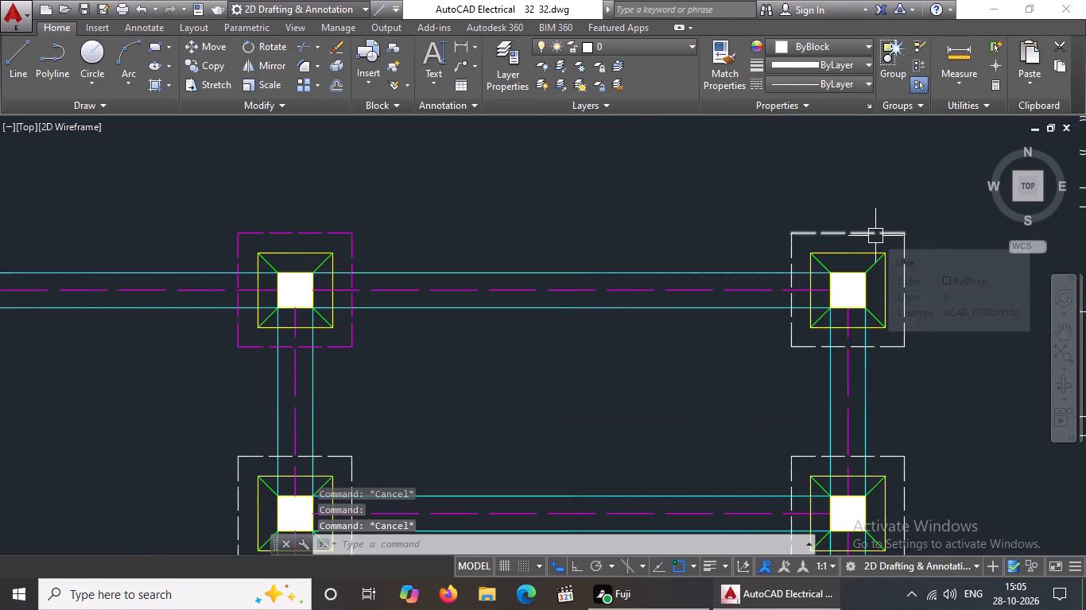
{"action": "left_click", "coordinate": [875, 236]}
{"action": "left_click", "coordinate": [801, 51]}
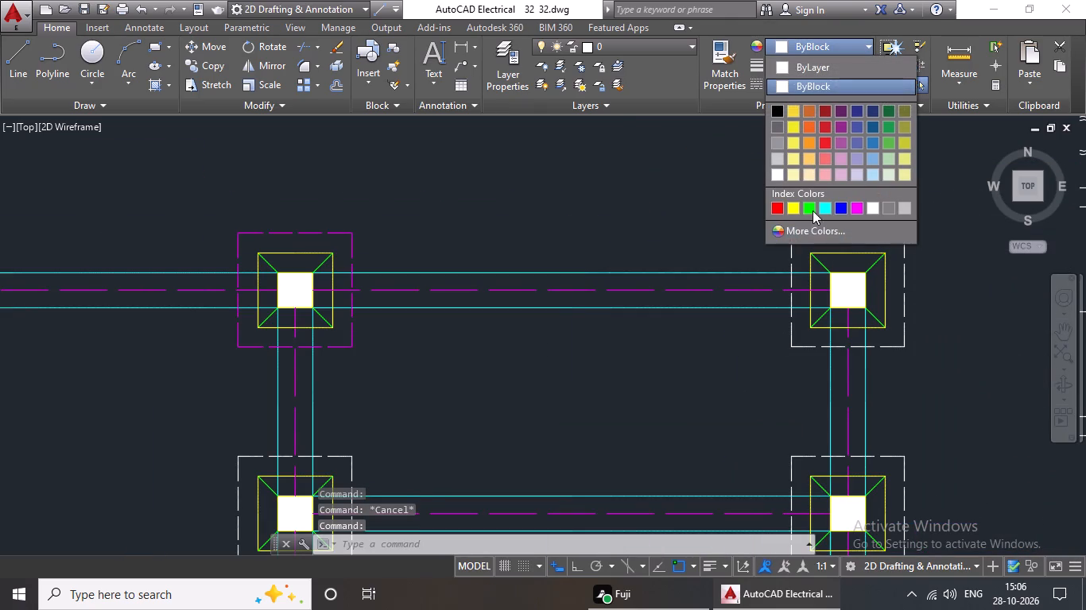
{"action": "left_click", "coordinate": [855, 205]}
{"action": "key", "text": "Escape"}
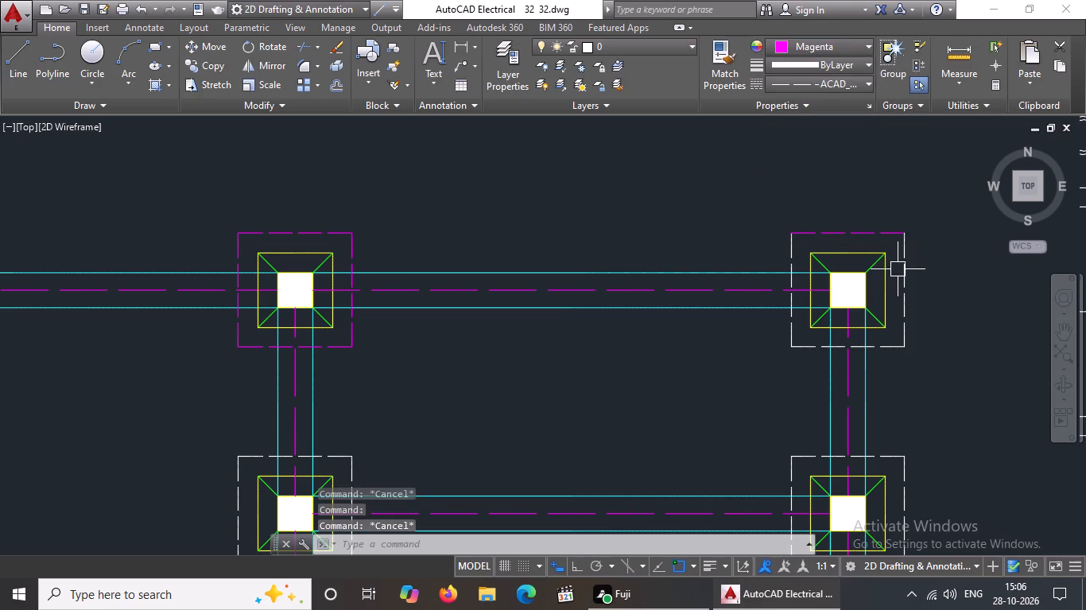
{"action": "left_click", "coordinate": [905, 264]}
{"action": "left_click", "coordinate": [820, 47]}
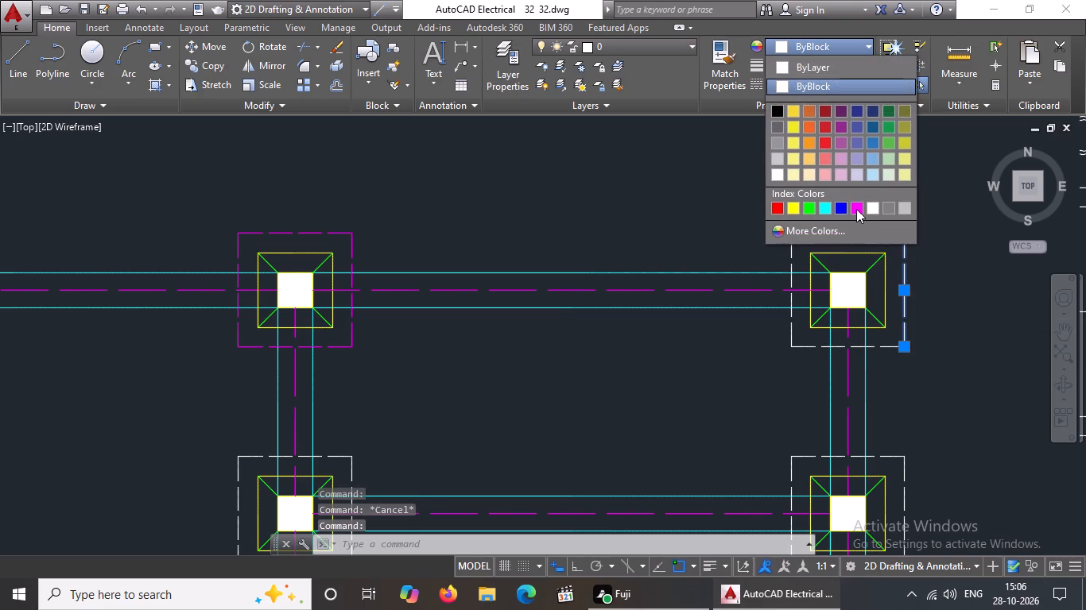
{"action": "left_click", "coordinate": [856, 209]}
{"action": "key", "text": "Escape"}
Colour the left and bottom edges of the top-right footing's dashed outline magenta.
{"action": "left_click", "coordinate": [793, 247]}
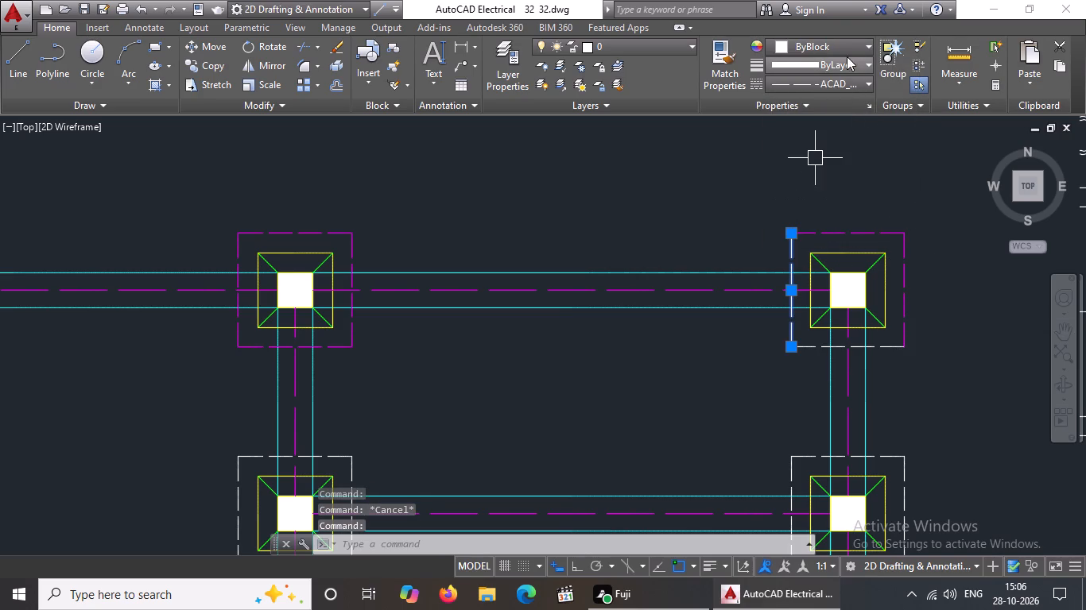
{"action": "left_click", "coordinate": [844, 44]}
{"action": "left_click", "coordinate": [853, 207]}
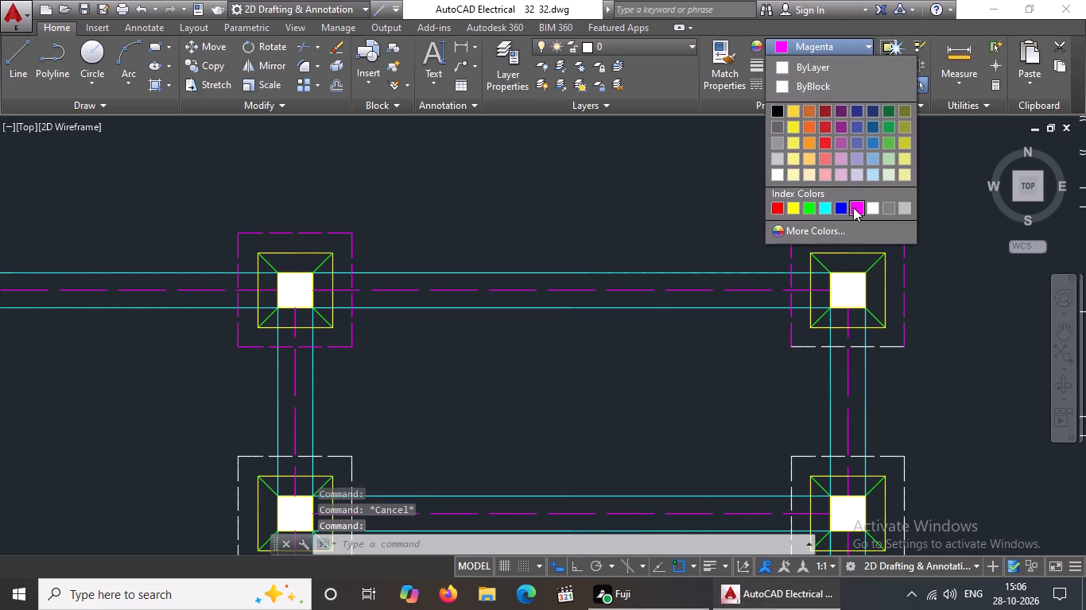
{"action": "key", "text": "Escape"}
{"action": "left_click", "coordinate": [881, 350]}
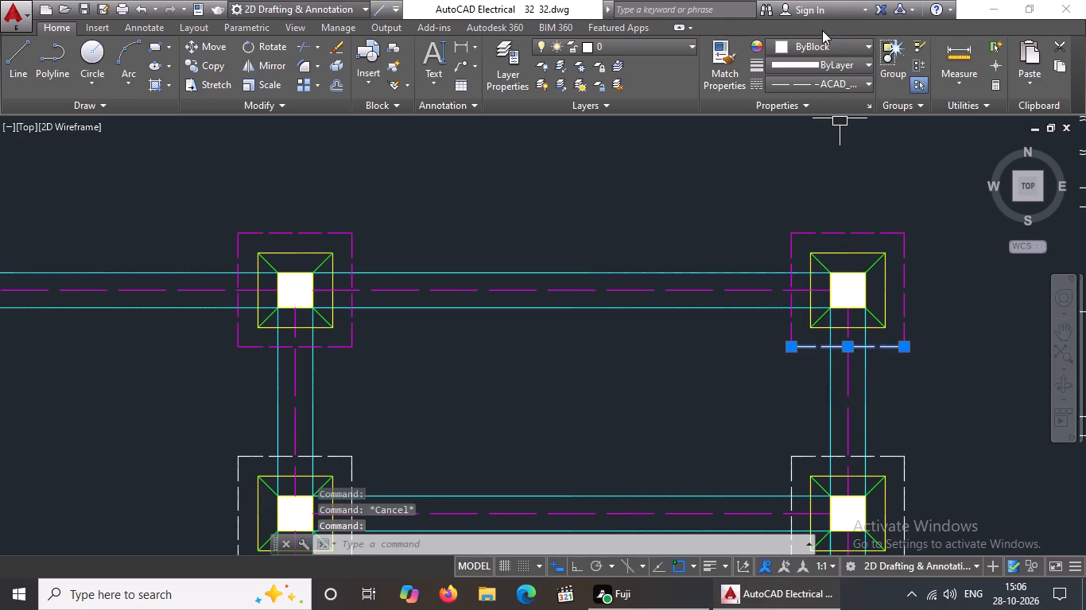
{"action": "left_click", "coordinate": [822, 46]}
{"action": "left_click", "coordinate": [853, 210]}
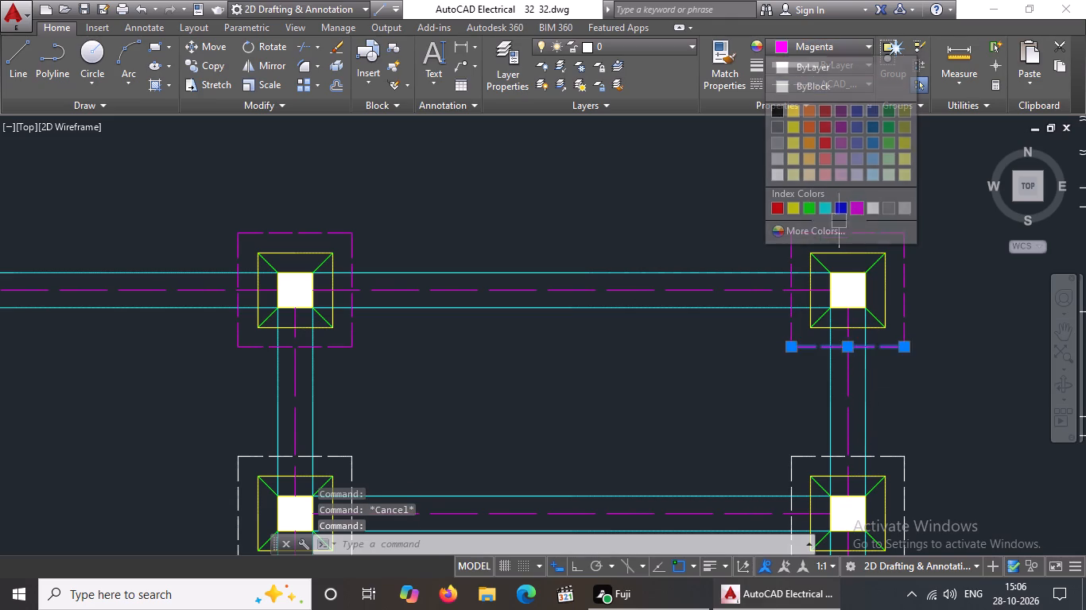
{"action": "key", "text": "Escape"}
Colour the top and right edges of the dashed outline around the second row's middle-column footing magenta.
{"action": "scroll", "coordinate": [758, 200], "scroll_direction": "down", "scroll_amount": 3}
{"action": "scroll", "coordinate": [629, 272], "scroll_direction": "up", "scroll_amount": 3}
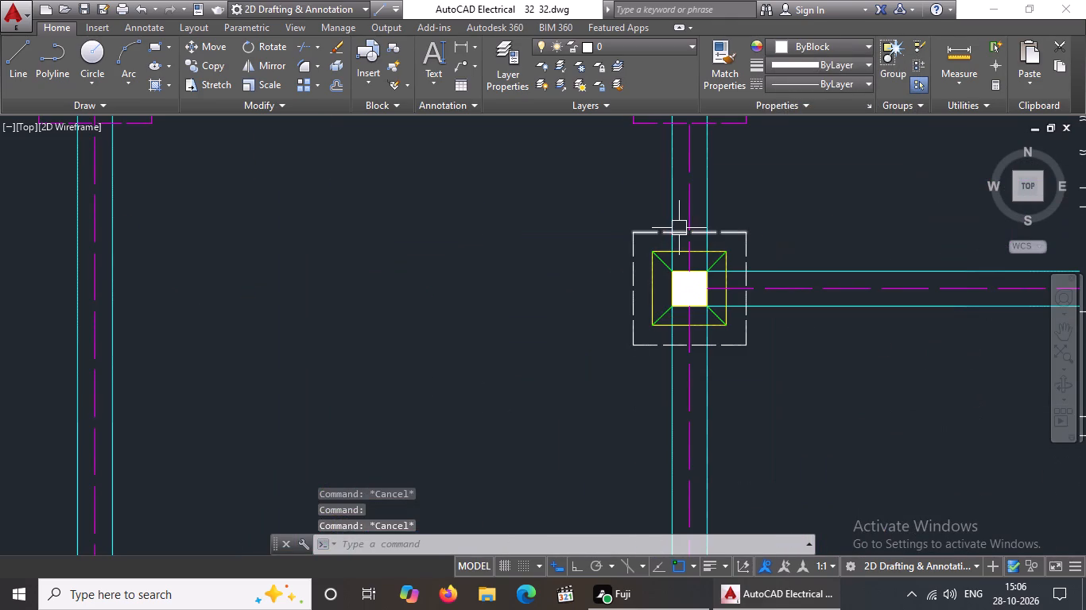
{"action": "left_click", "coordinate": [661, 227]}
{"action": "left_click", "coordinate": [859, 50]}
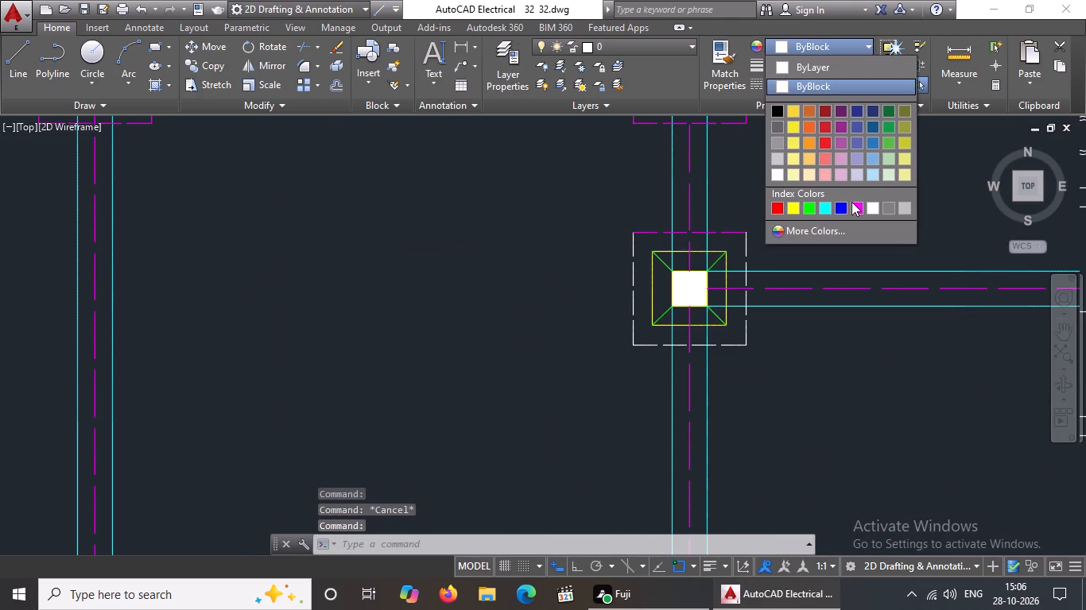
{"action": "left_click", "coordinate": [855, 202]}
{"action": "key", "text": "Escape"}
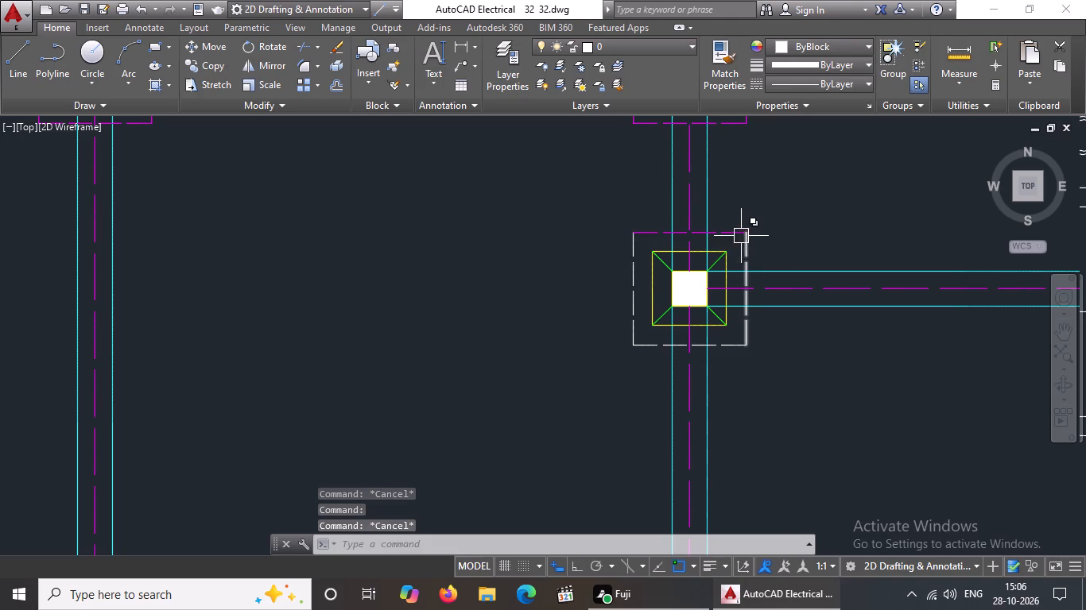
{"action": "left_click", "coordinate": [742, 246]}
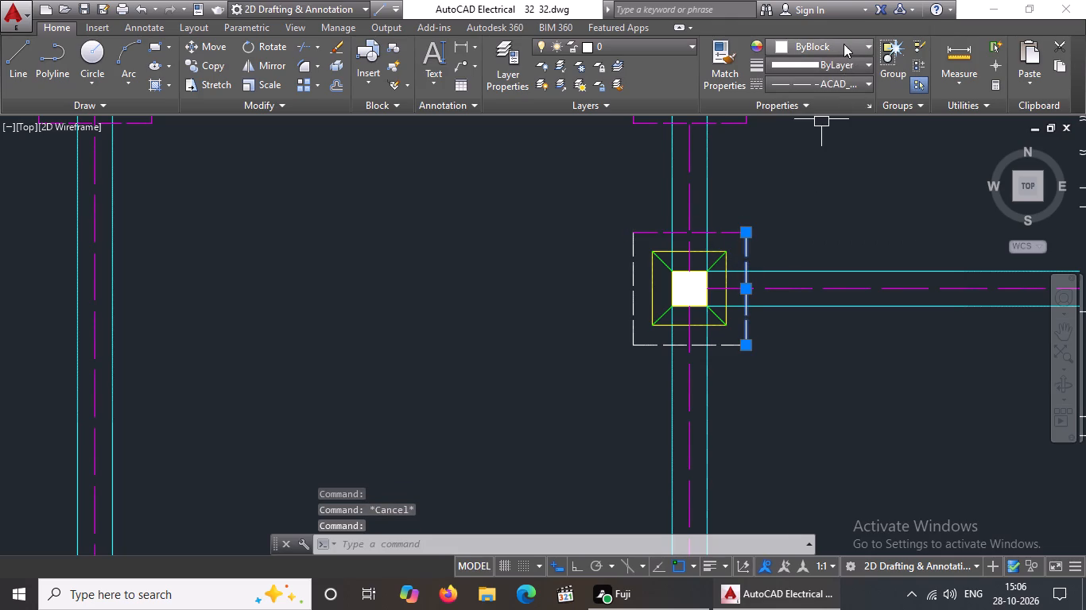
{"action": "left_click", "coordinate": [844, 44]}
{"action": "left_click", "coordinate": [856, 204]}
{"action": "key", "text": "Escape"}
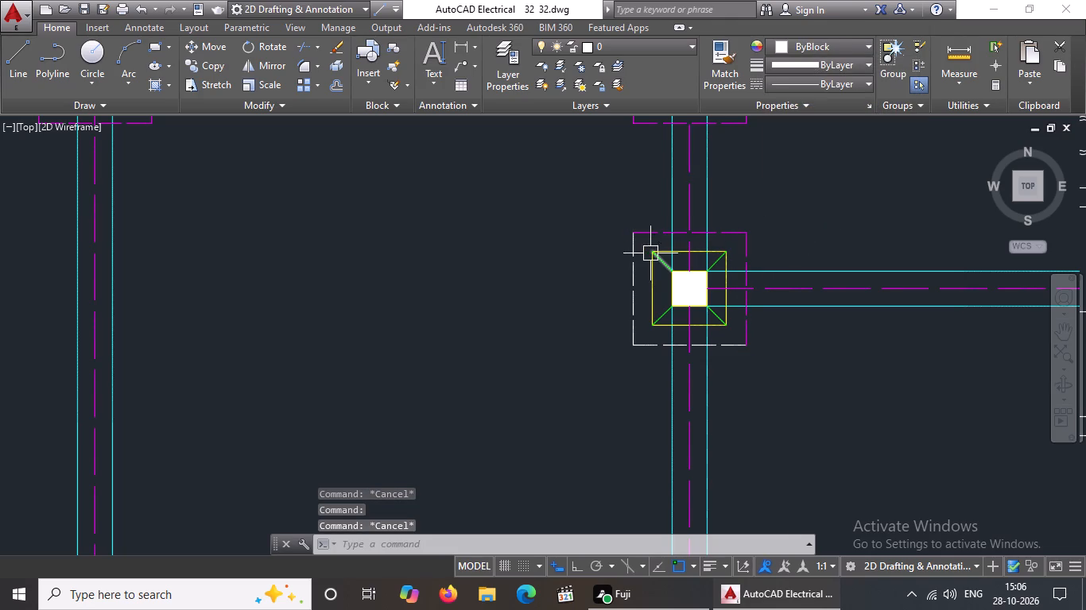
Colour the left and bottom edges of the second row's middle-column footing outline magenta.
{"action": "left_click", "coordinate": [628, 253]}
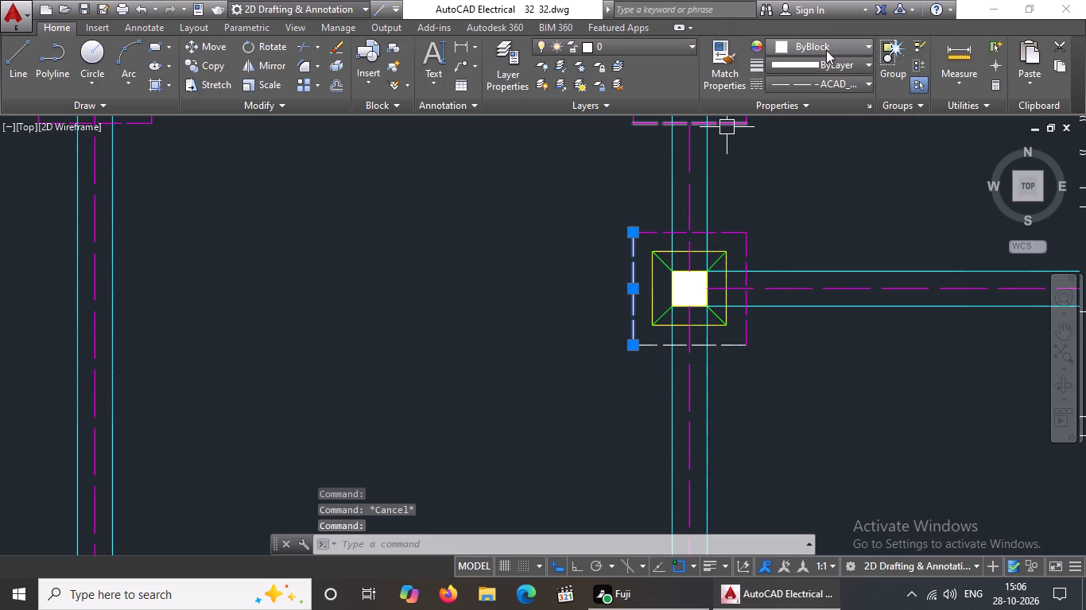
{"action": "left_click", "coordinate": [826, 50]}
{"action": "left_click", "coordinate": [855, 207]}
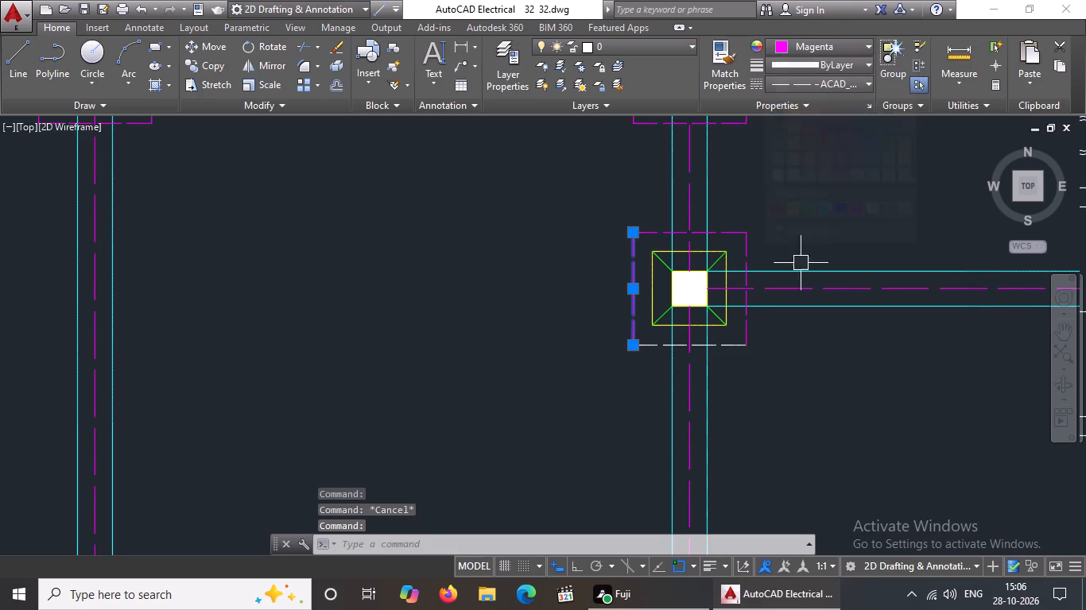
{"action": "key", "text": "Escape"}
{"action": "left_click", "coordinate": [731, 346]}
{"action": "left_click", "coordinate": [860, 48]}
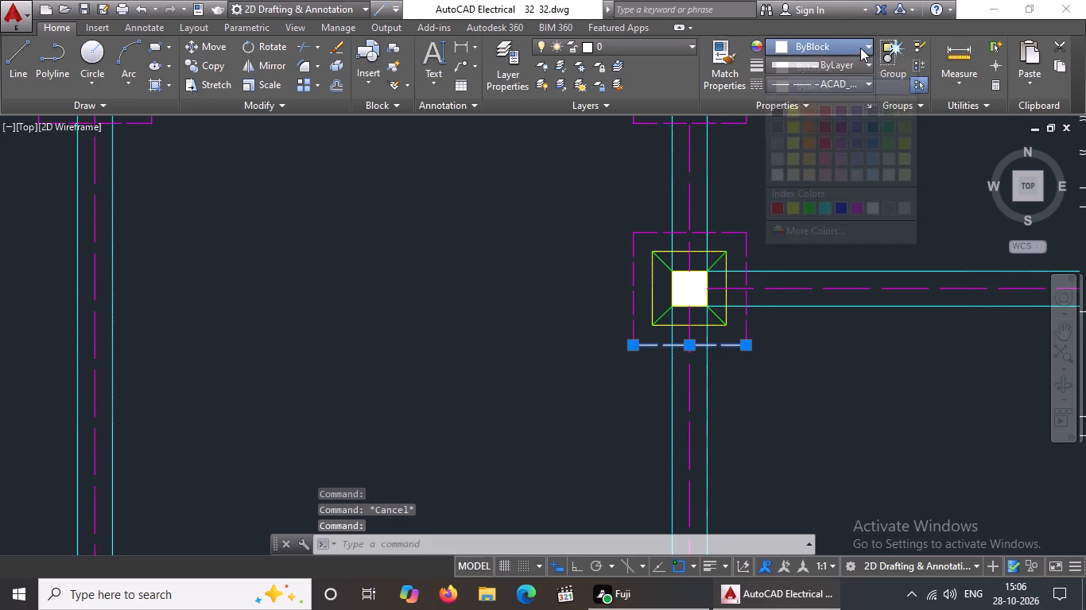
{"action": "left_click", "coordinate": [855, 205]}
{"action": "key", "text": "Escape"}
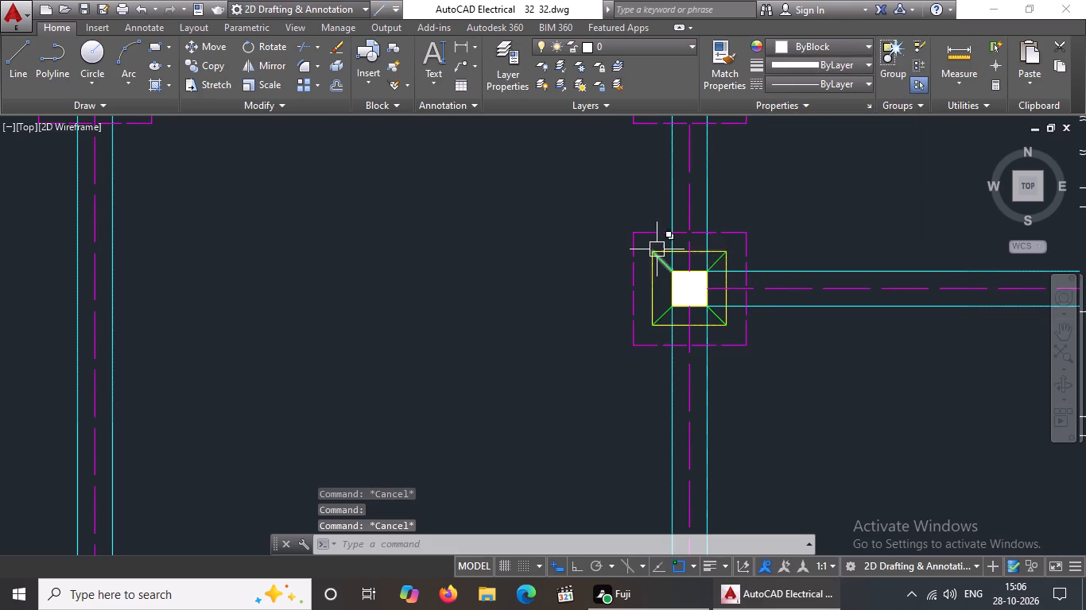
Colour the right and top edges of the dashed outline around the second row's right-column footing magenta.
{"action": "scroll", "coordinate": [660, 244], "scroll_direction": "down", "scroll_amount": 3}
{"action": "scroll", "coordinate": [839, 246], "scroll_direction": "up", "scroll_amount": 4}
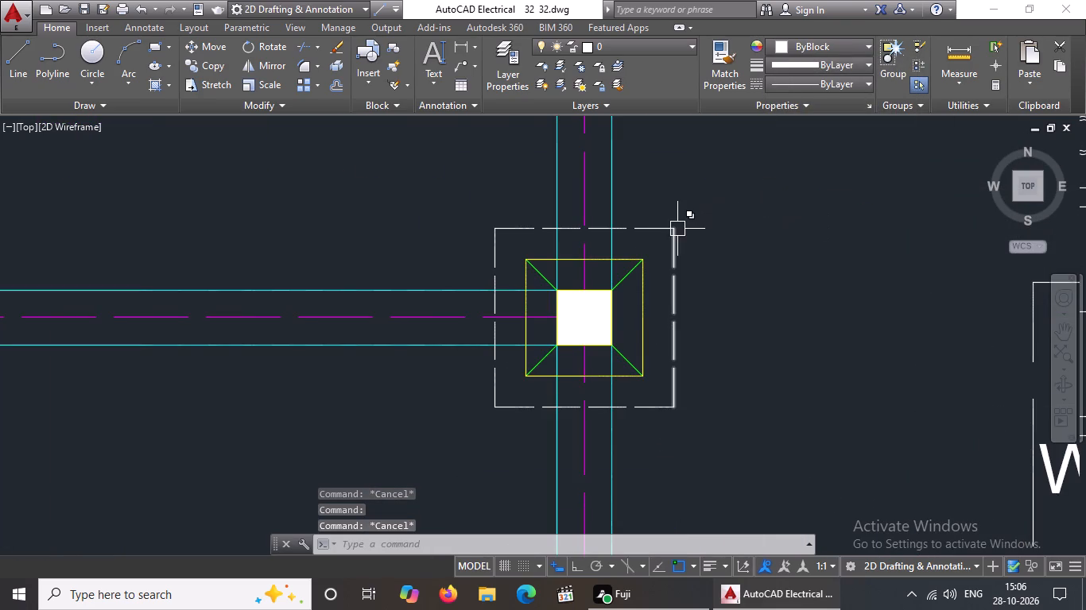
{"action": "left_click", "coordinate": [675, 229]}
{"action": "left_click", "coordinate": [803, 41]}
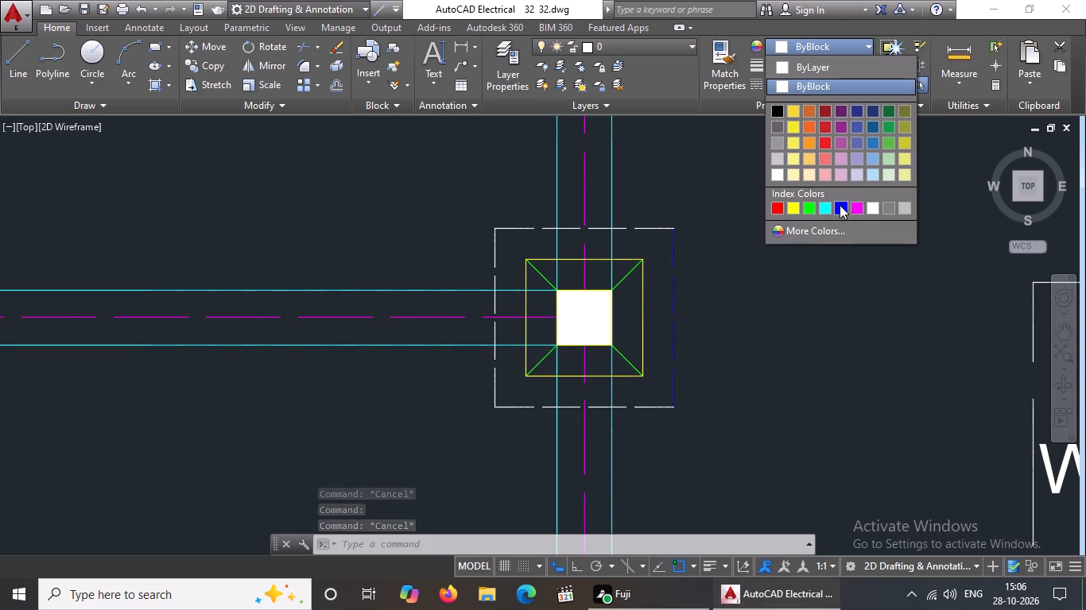
{"action": "left_click", "coordinate": [856, 205]}
{"action": "key", "text": "Escape"}
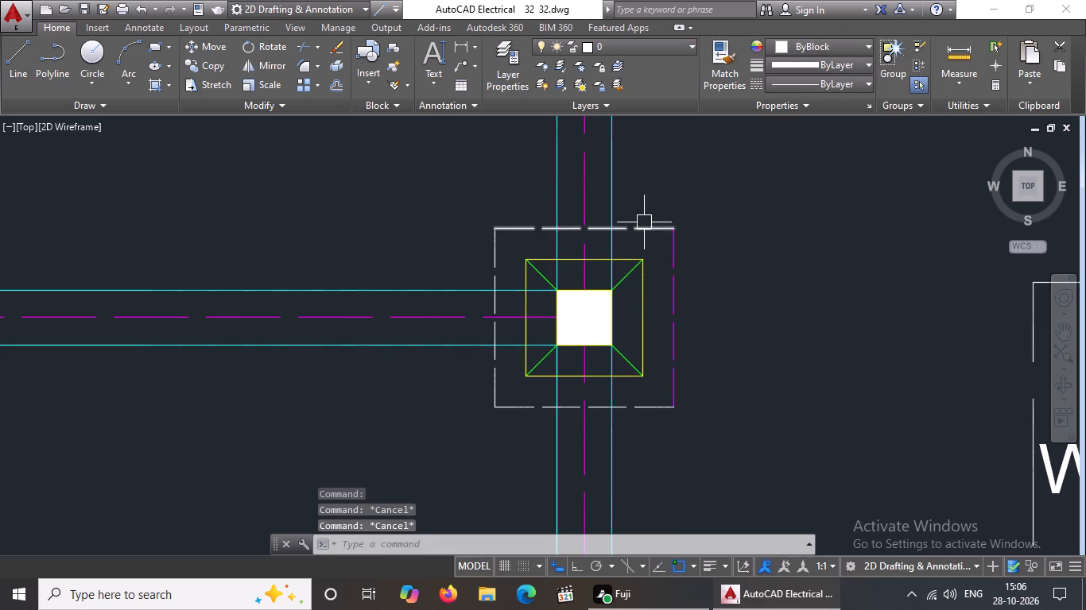
{"action": "left_click", "coordinate": [644, 222]}
{"action": "left_click", "coordinate": [862, 40]}
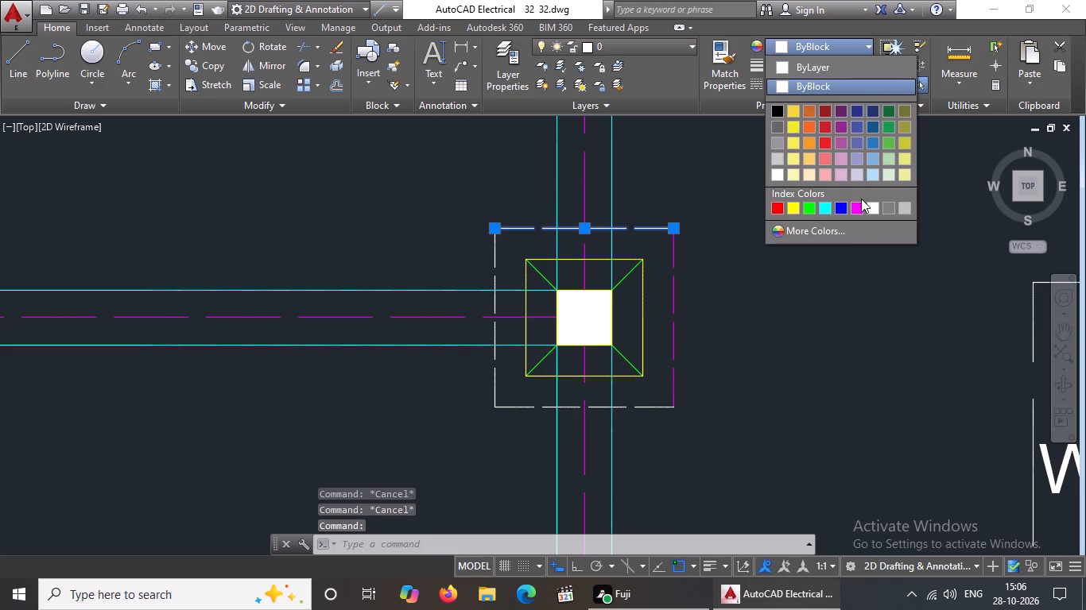
{"action": "left_click", "coordinate": [857, 207]}
{"action": "key", "text": "Escape"}
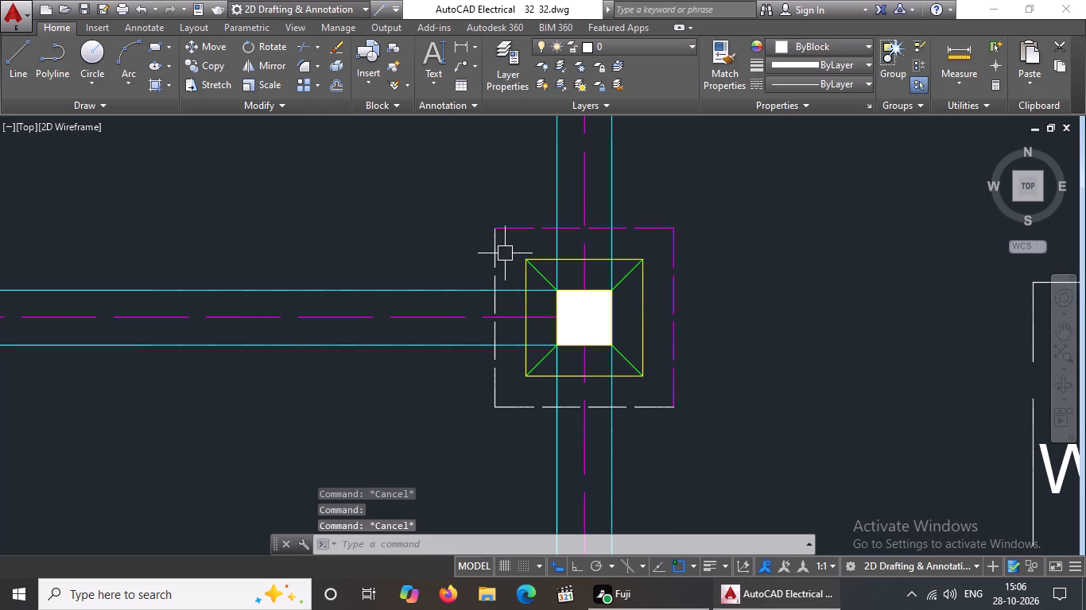
Colour the left and bottom edges of the second row's right-column footing outline magenta.
{"action": "left_click", "coordinate": [495, 245]}
{"action": "left_click", "coordinate": [859, 47]}
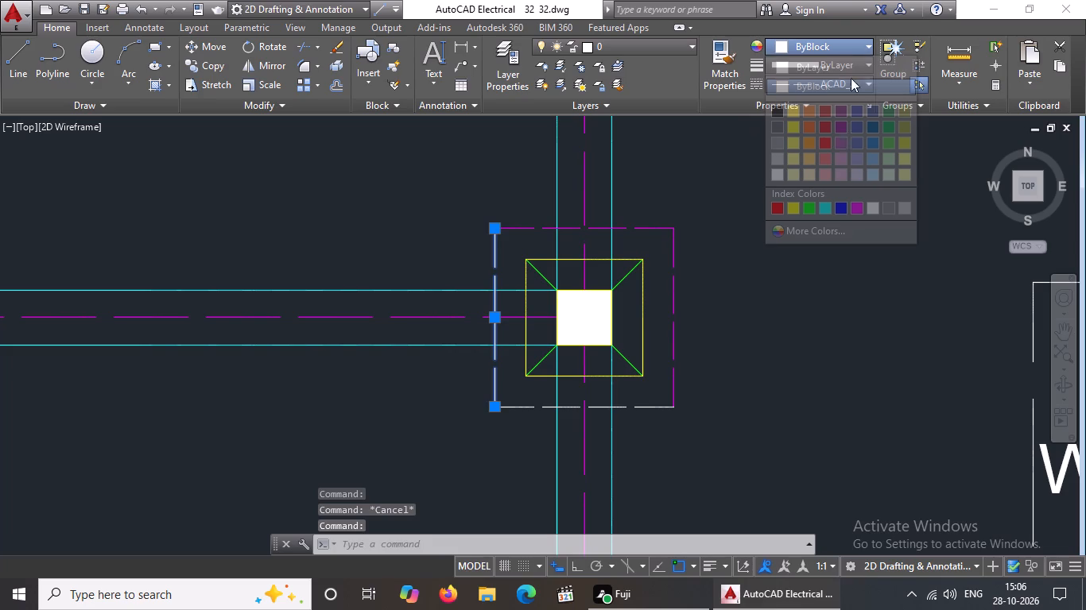
{"action": "left_click", "coordinate": [855, 207]}
{"action": "key", "text": "Escape"}
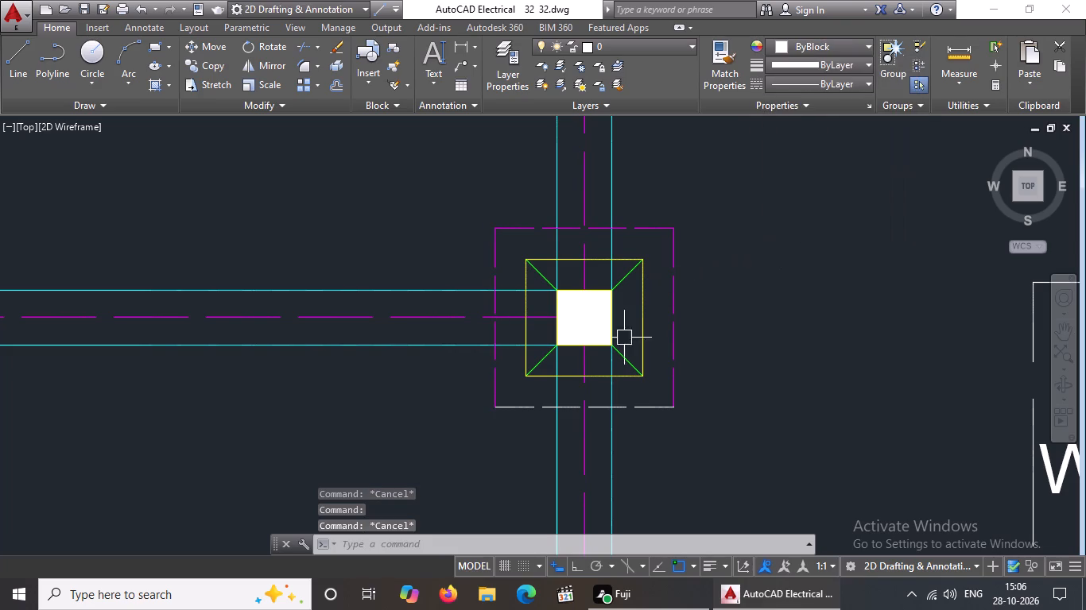
{"action": "left_click", "coordinate": [650, 402]}
{"action": "left_click", "coordinate": [834, 45]}
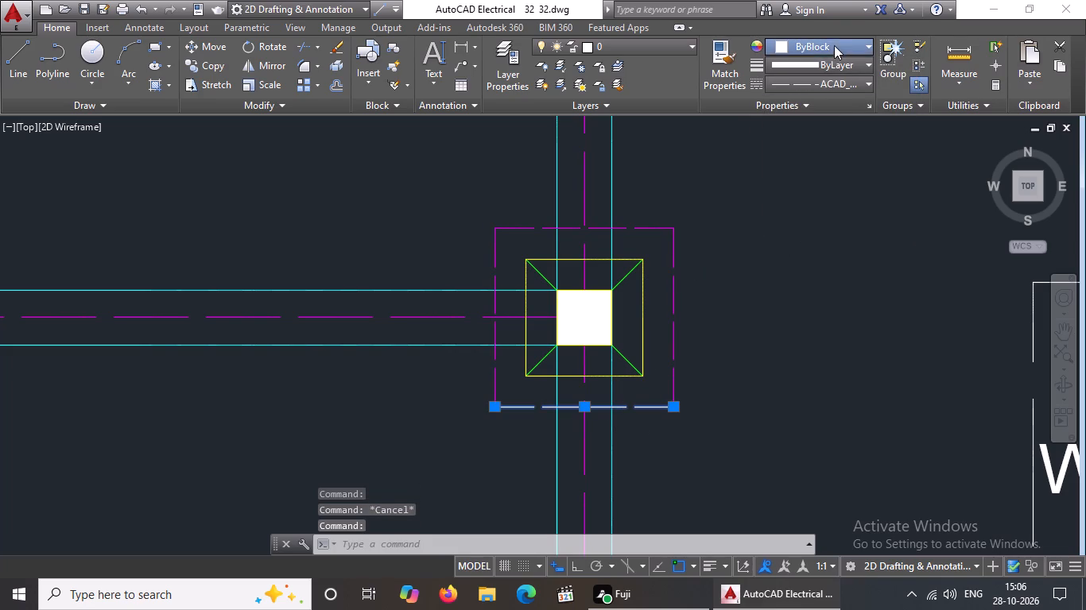
{"action": "left_click", "coordinate": [854, 204]}
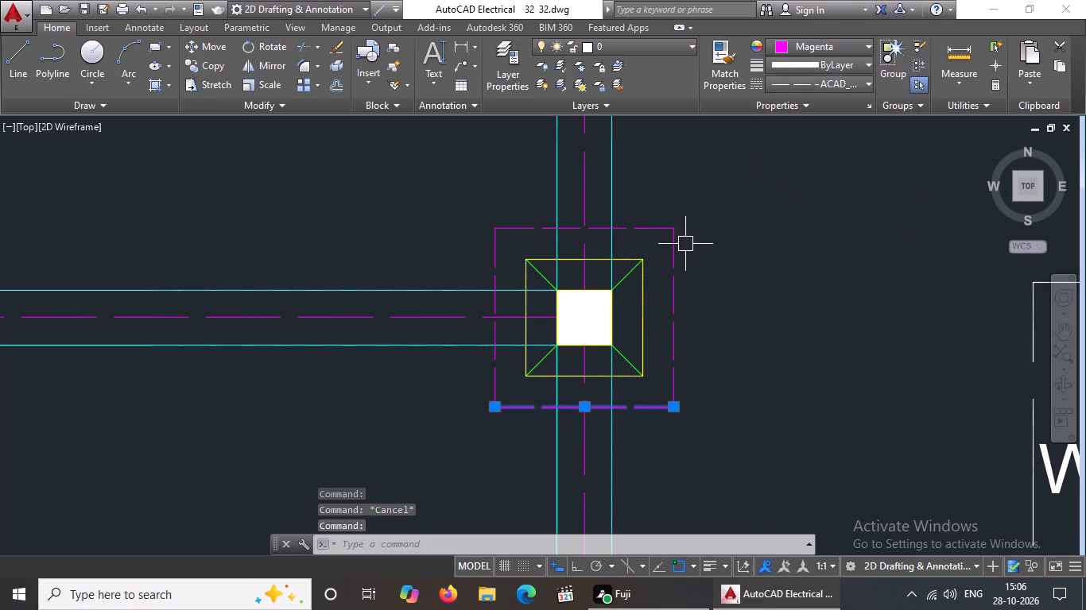
{"action": "scroll", "coordinate": [692, 218], "scroll_direction": "down", "scroll_amount": 4}
{"action": "key", "text": "Escape"}
Colour the top and right edges of the dashed outline around the third row's middle-column footing magenta.
{"action": "scroll", "coordinate": [468, 472], "scroll_direction": "up", "scroll_amount": 2}
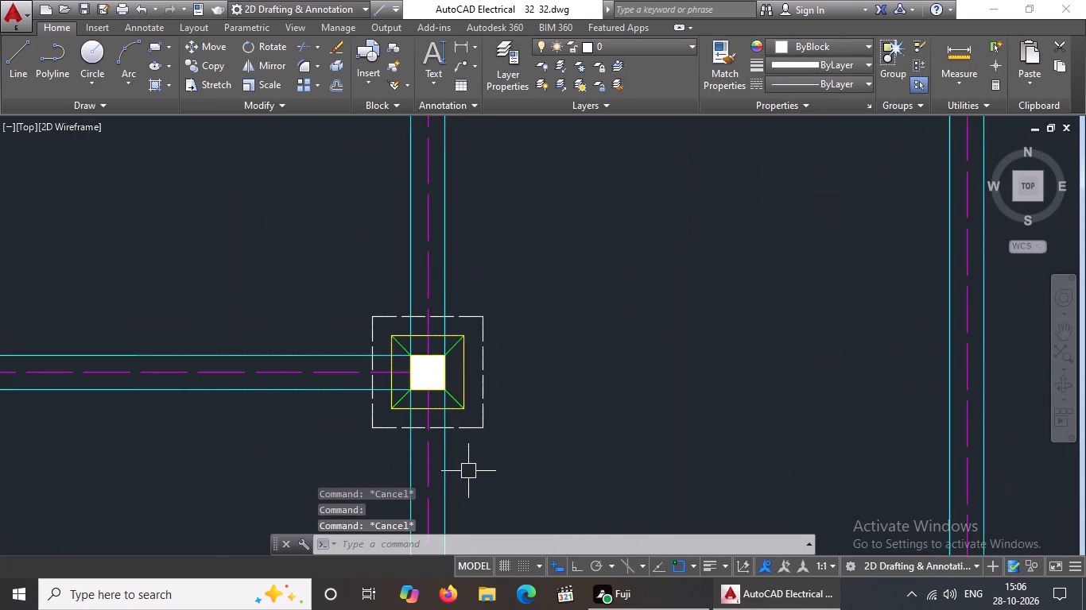
{"action": "left_click", "coordinate": [471, 318]}
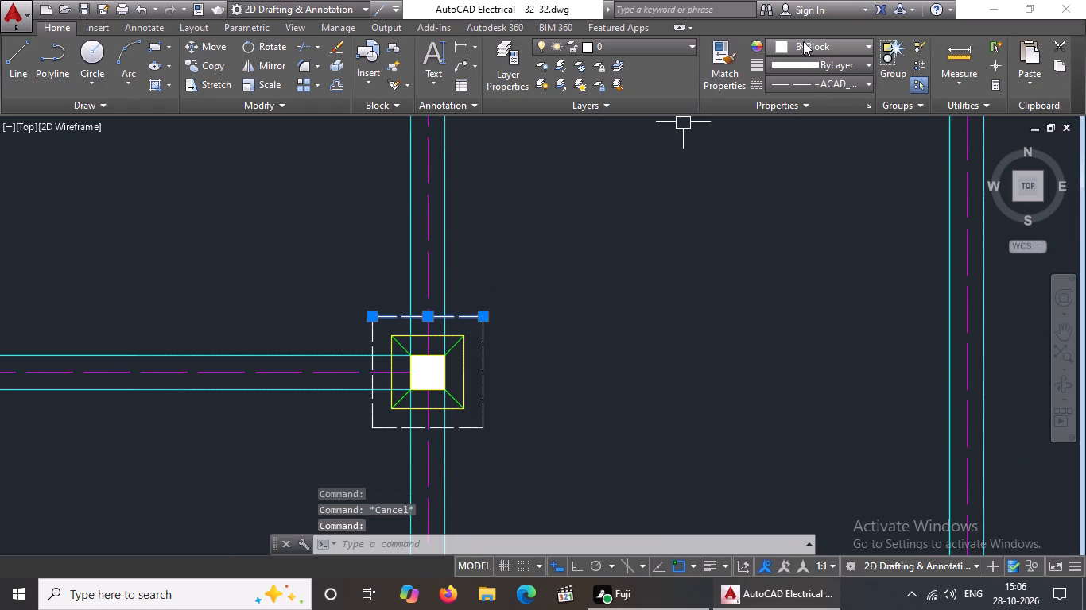
{"action": "left_click", "coordinate": [803, 41]}
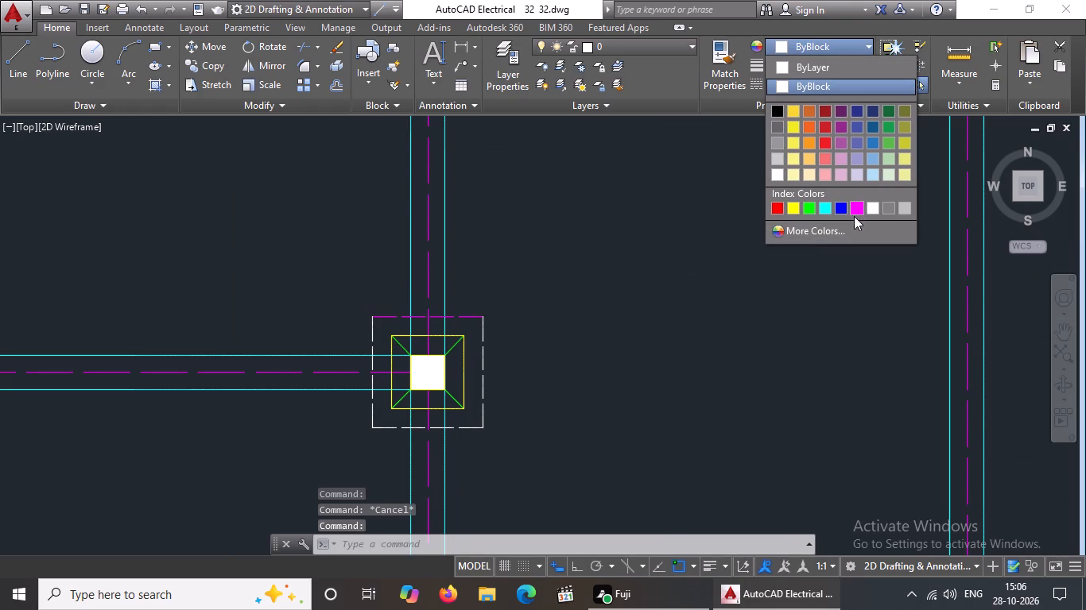
{"action": "left_click", "coordinate": [855, 210]}
{"action": "key", "text": "Escape"}
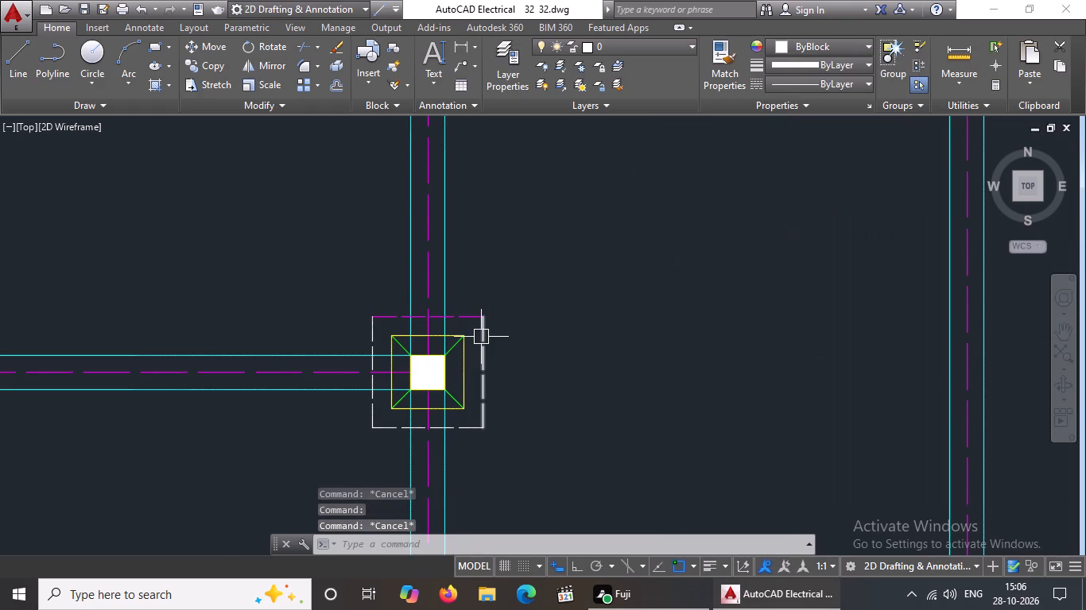
{"action": "left_click", "coordinate": [482, 337]}
{"action": "left_click", "coordinate": [801, 48]}
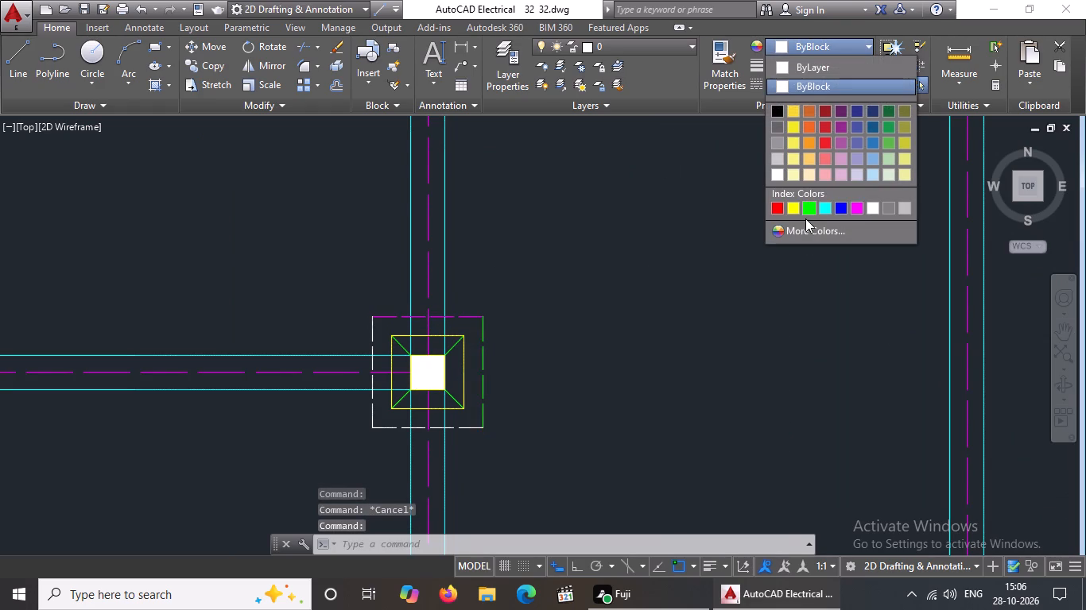
{"action": "left_click_drag", "start_coordinate": [855, 207], "coordinate": [850, 214]}
{"action": "scroll", "coordinate": [439, 314], "scroll_direction": "down", "scroll_amount": 4}
{"action": "key", "text": "Escape"}
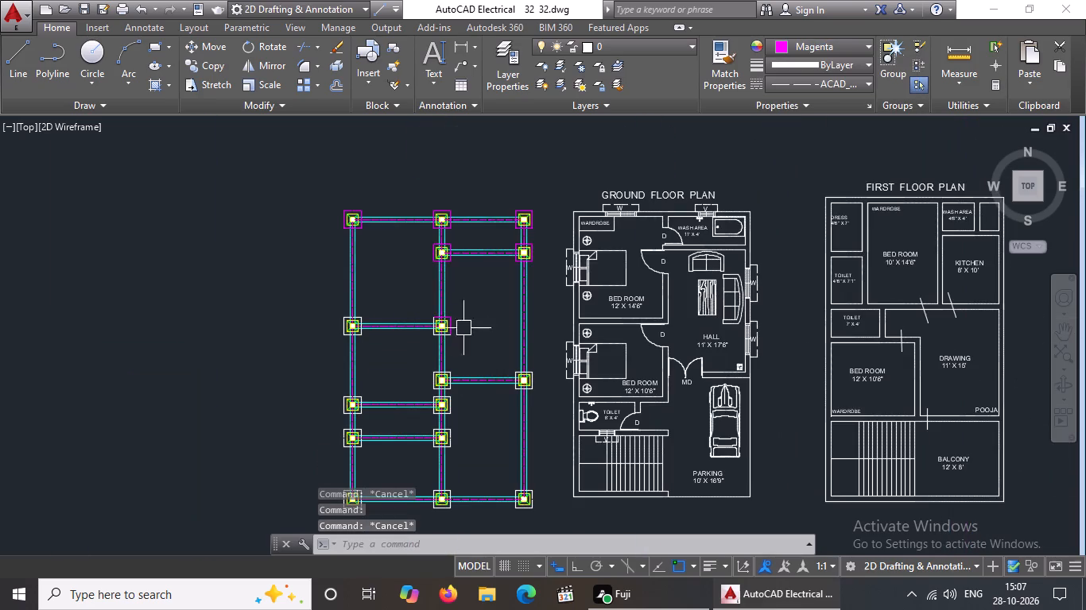
Colour the left and bottom edges of the third row's middle-column footing outline magenta.
{"action": "scroll", "coordinate": [440, 330], "scroll_direction": "up", "scroll_amount": 6}
{"action": "left_click", "coordinate": [460, 326]}
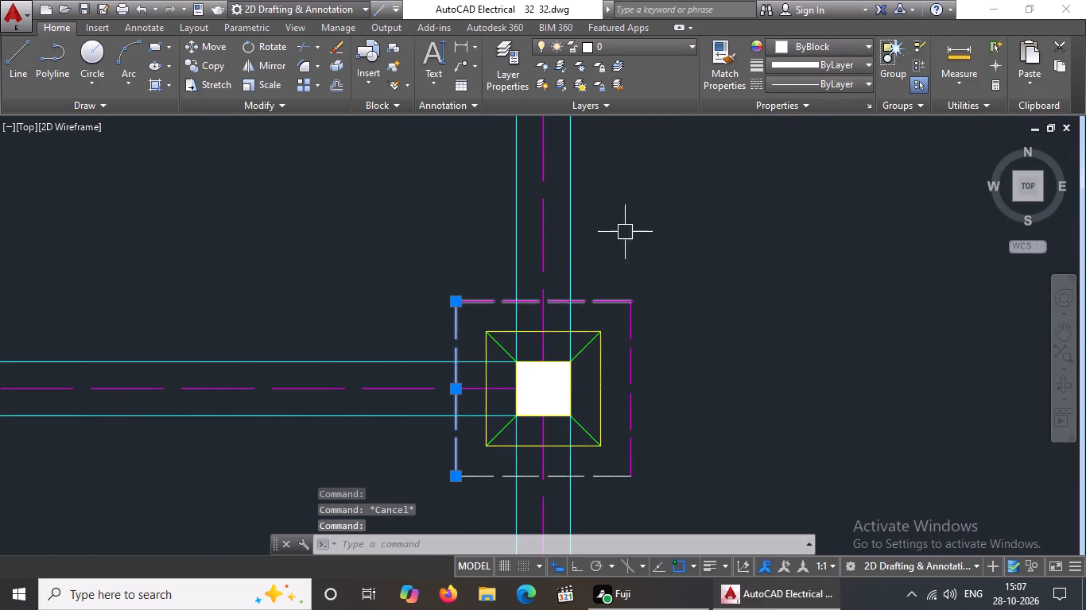
{"action": "left_click", "coordinate": [805, 41]}
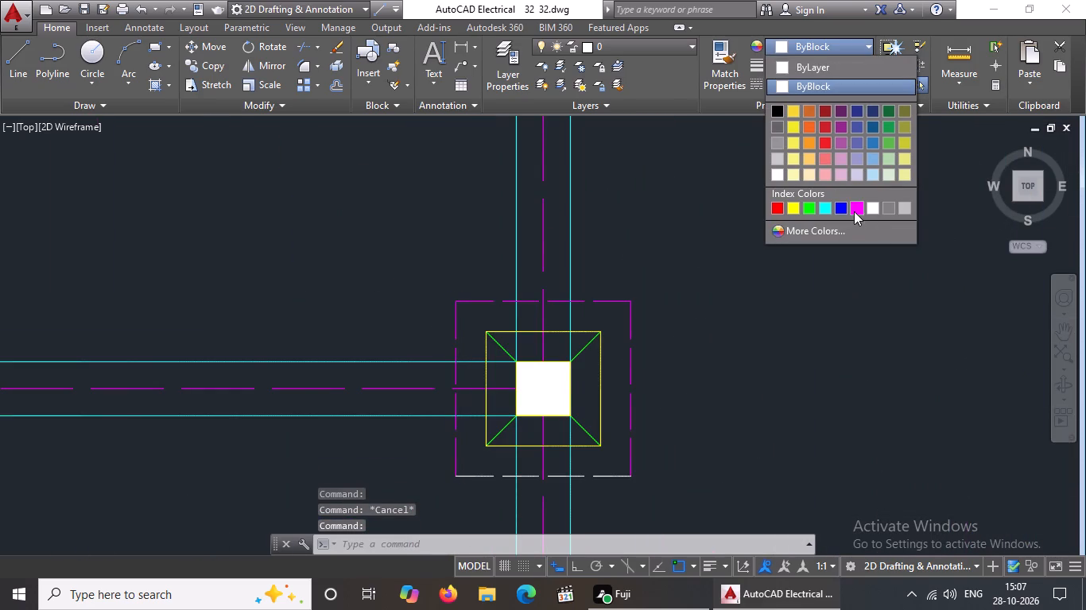
{"action": "left_click", "coordinate": [854, 210]}
{"action": "scroll", "coordinate": [620, 192], "scroll_direction": "down", "scroll_amount": 4}
{"action": "key", "text": "Escape"}
{"action": "scroll", "coordinate": [622, 216], "scroll_direction": "up", "scroll_amount": 4}
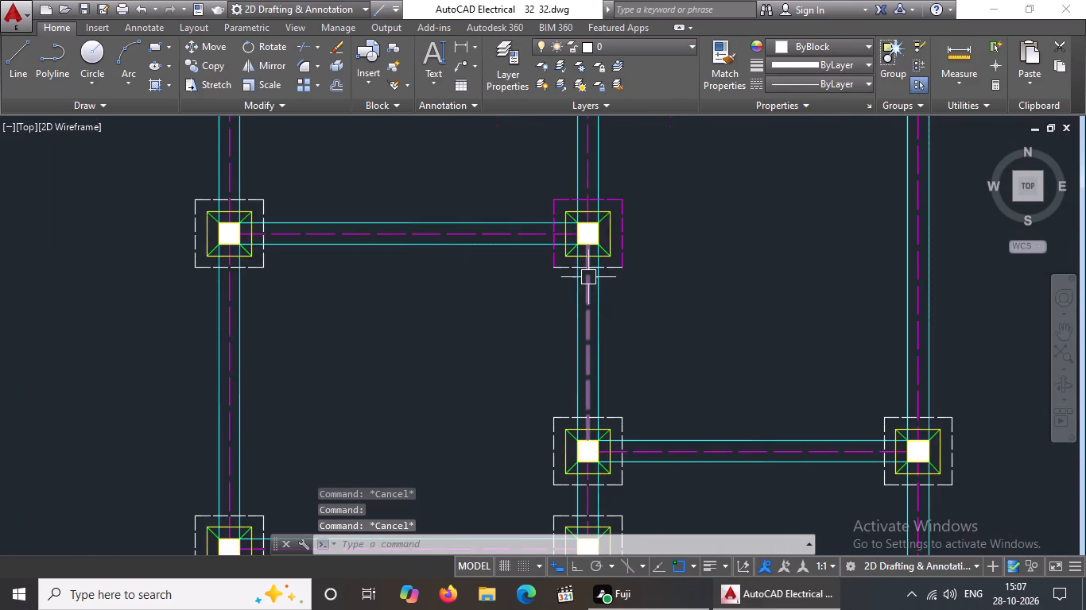
{"action": "scroll", "coordinate": [588, 277], "scroll_direction": "up", "scroll_amount": 3}
{"action": "left_click", "coordinate": [647, 233]}
{"action": "left_click", "coordinate": [855, 50]}
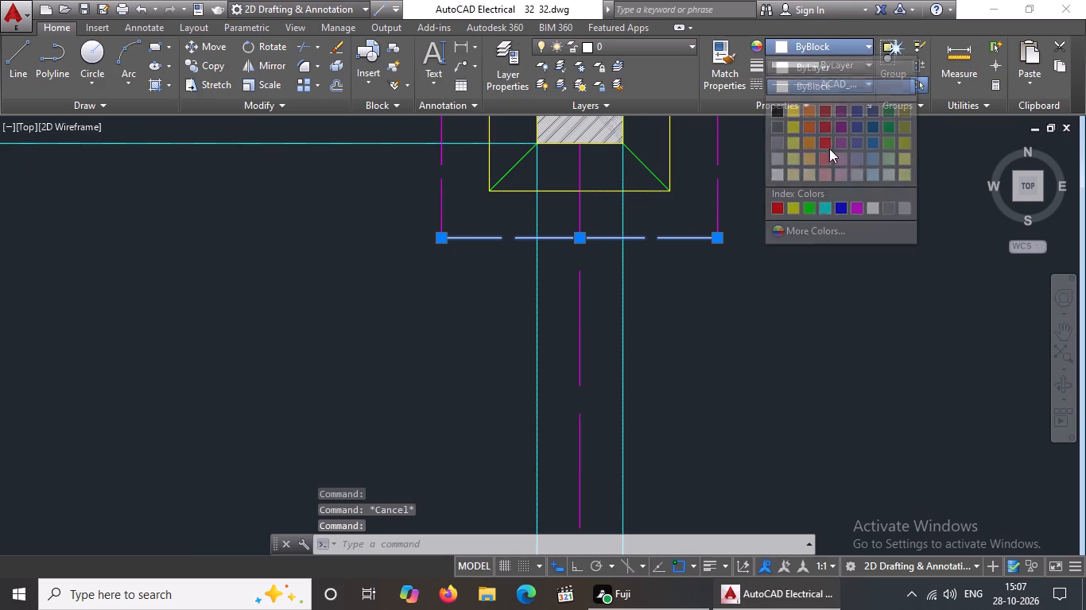
{"action": "left_click", "coordinate": [855, 206]}
{"action": "scroll", "coordinate": [712, 241], "scroll_direction": "down", "scroll_amount": 3}
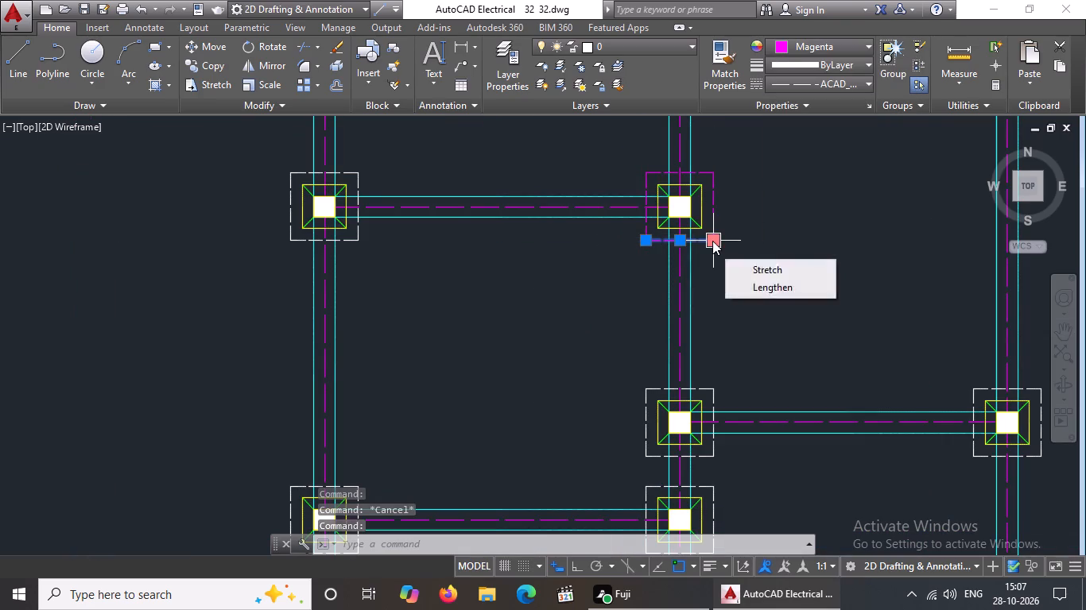
{"action": "key", "text": "Escape"}
{"action": "key", "text": "Escape"}
Colour the top and right edges of the dashed outline around the third row's left-column footing magenta.
{"action": "scroll", "coordinate": [320, 156], "scroll_direction": "up", "scroll_amount": 3}
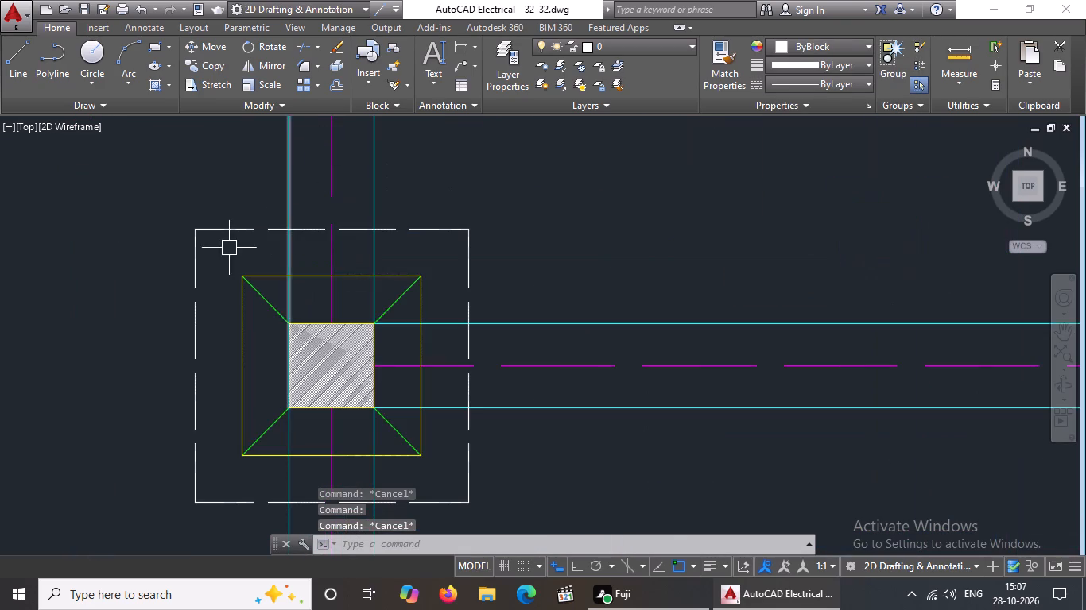
{"action": "left_click", "coordinate": [247, 227]}
{"action": "left_click", "coordinate": [854, 40]}
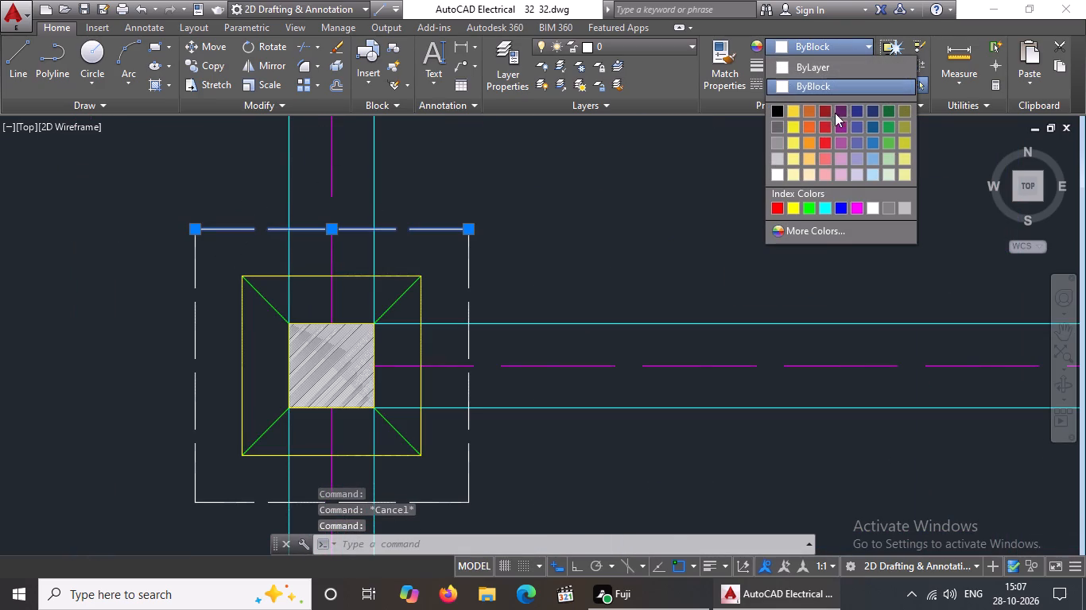
{"action": "left_click", "coordinate": [855, 206]}
{"action": "scroll", "coordinate": [830, 214], "scroll_direction": "down", "scroll_amount": 4}
{"action": "key", "text": "Escape"}
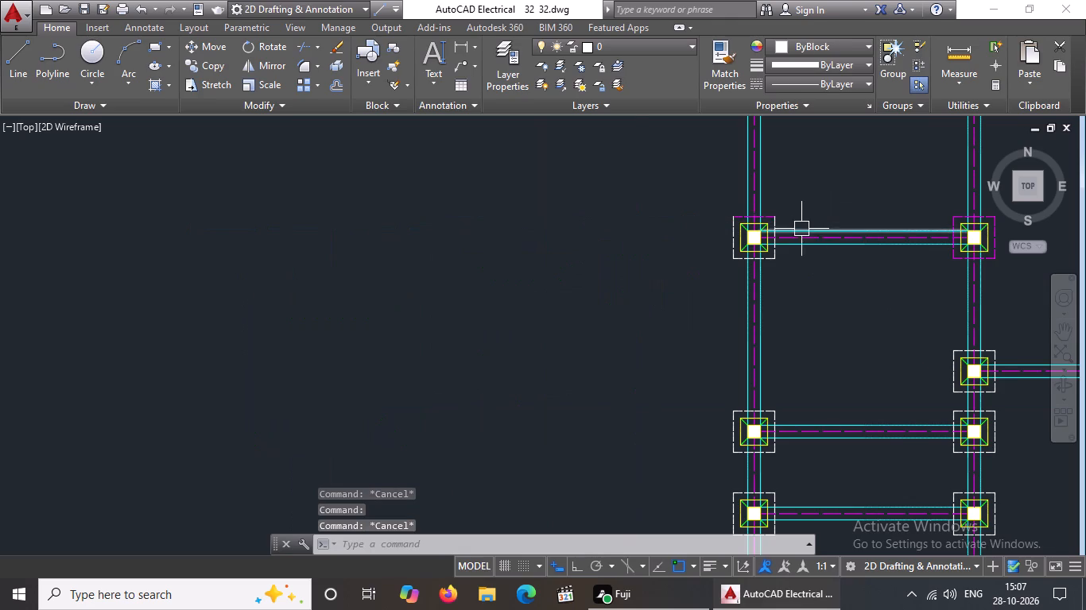
{"action": "scroll", "coordinate": [798, 227], "scroll_direction": "up", "scroll_amount": 3}
{"action": "left_click", "coordinate": [688, 219]}
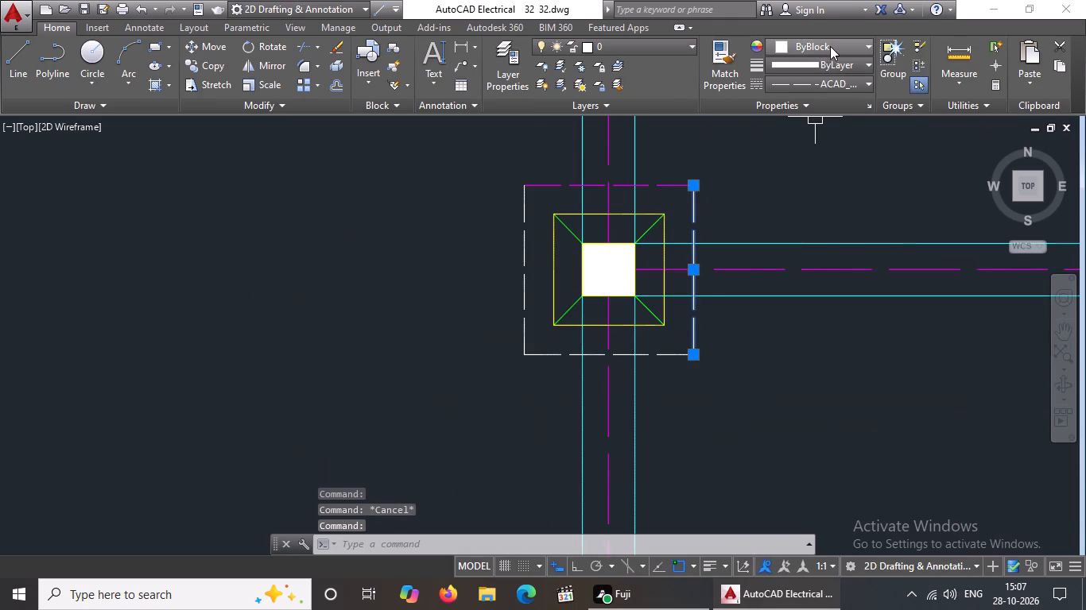
{"action": "left_click", "coordinate": [830, 46]}
{"action": "left_click", "coordinate": [858, 203]}
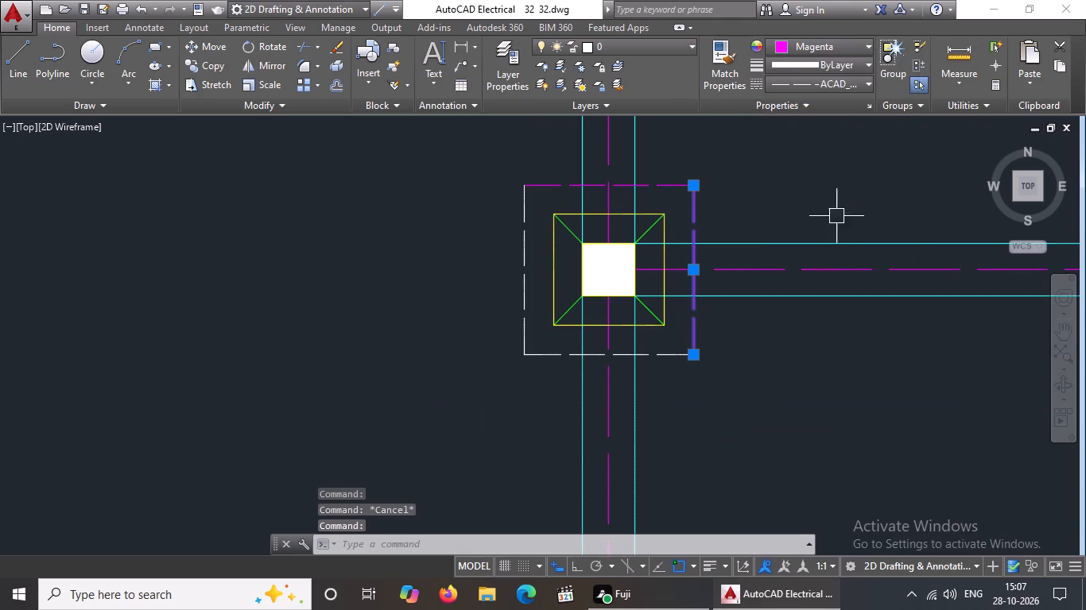
{"action": "scroll", "coordinate": [788, 222], "scroll_direction": "down", "scroll_amount": 4}
{"action": "key", "text": "Escape"}
Colour the left and bottom edges of the third row's left-column footing outline magenta.
{"action": "scroll", "coordinate": [798, 221], "scroll_direction": "up", "scroll_amount": 5}
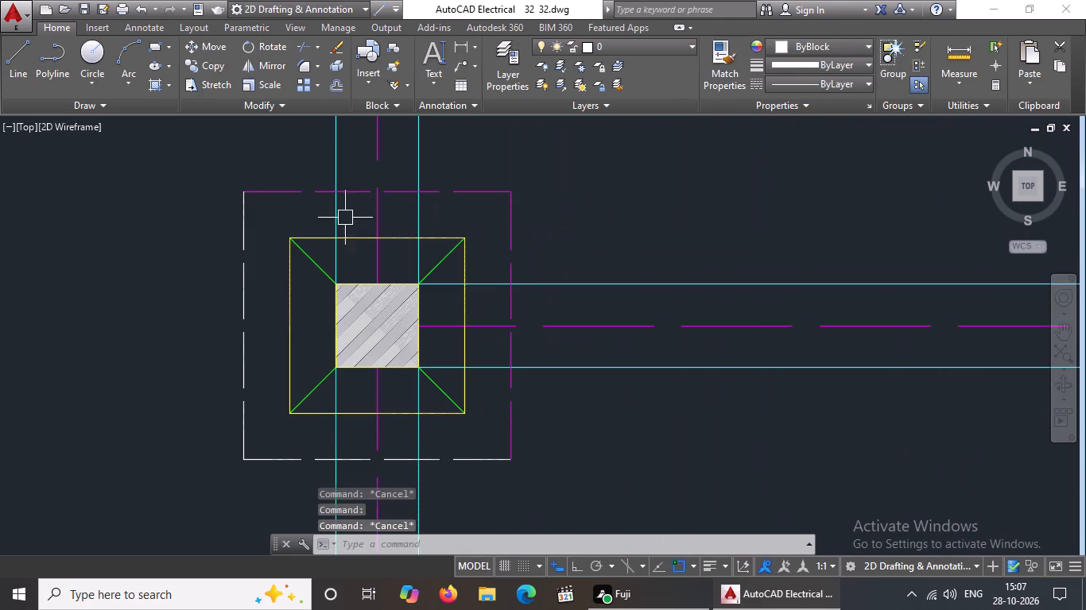
{"action": "left_click", "coordinate": [246, 264]}
{"action": "left_click", "coordinate": [824, 47]}
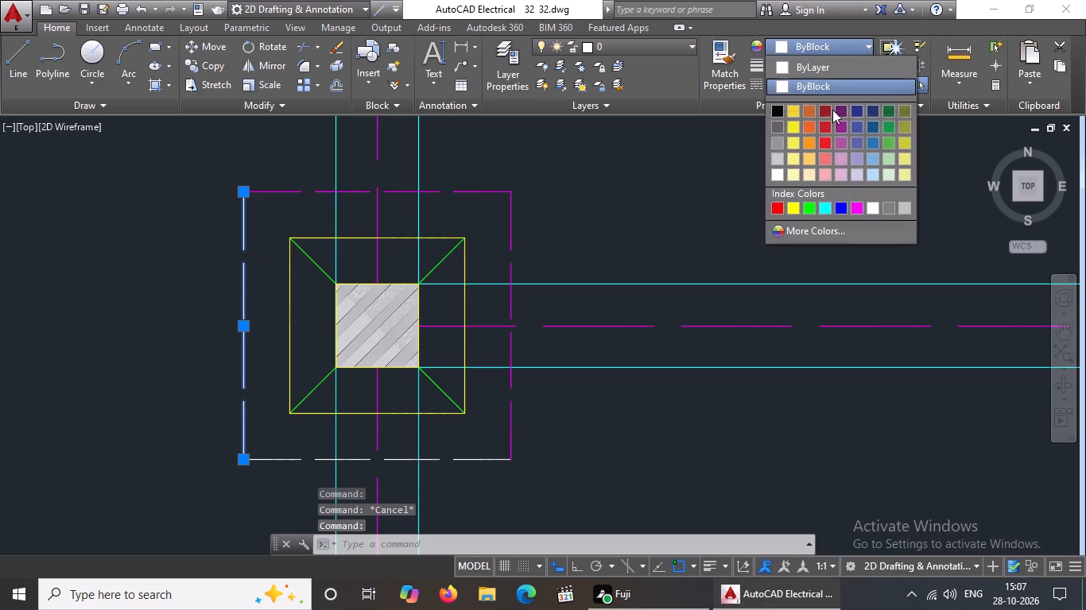
{"action": "left_click", "coordinate": [856, 208]}
{"action": "scroll", "coordinate": [759, 188], "scroll_direction": "down", "scroll_amount": 5}
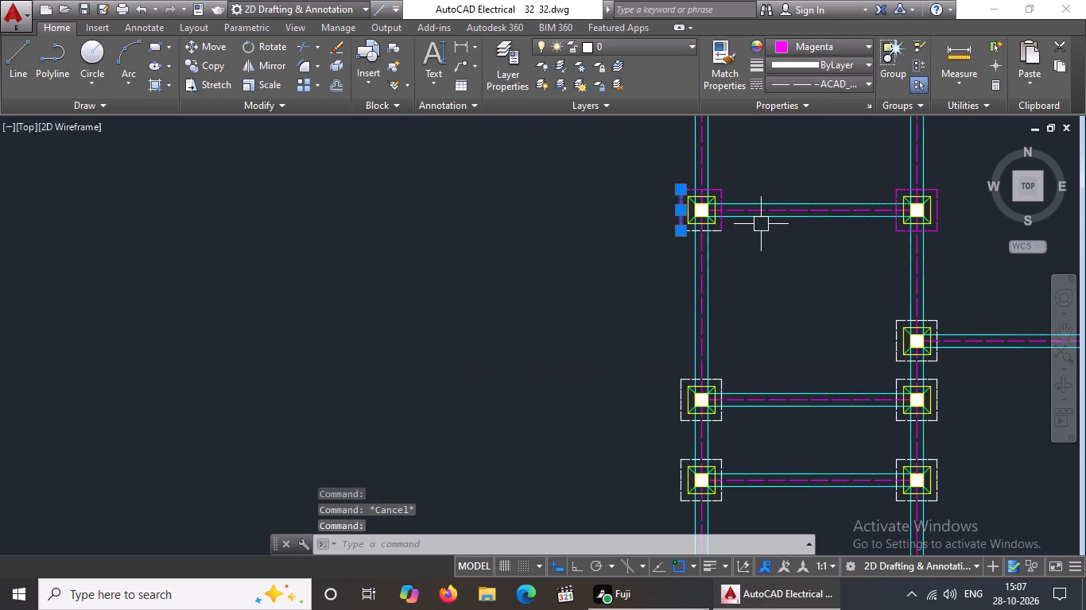
{"action": "key", "text": "Escape"}
{"action": "scroll", "coordinate": [706, 241], "scroll_direction": "up", "scroll_amount": 4}
{"action": "left_click", "coordinate": [771, 159]}
{"action": "left_click", "coordinate": [766, 176]}
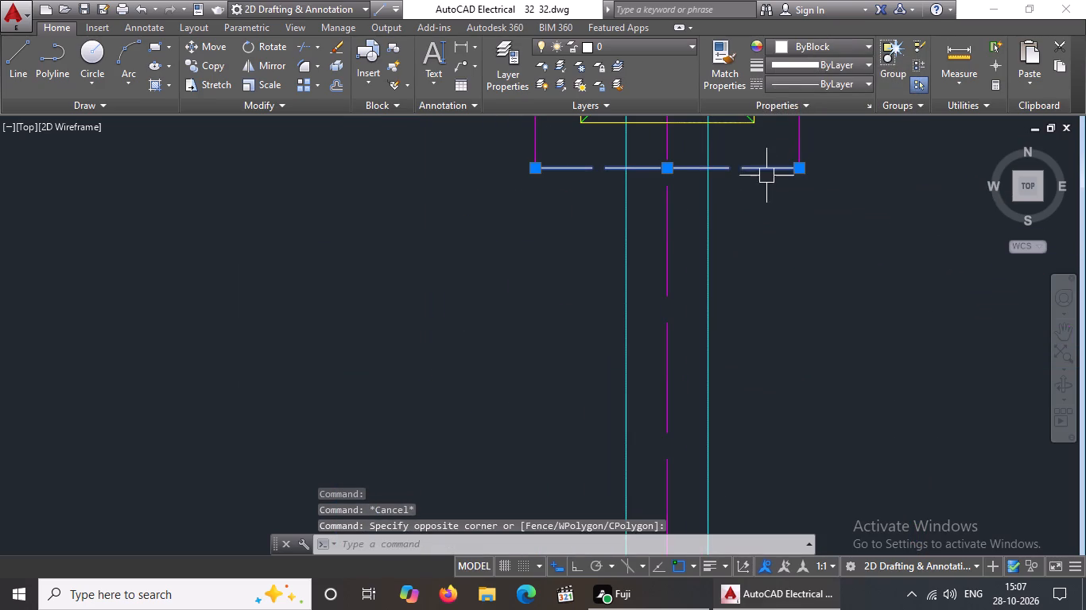
{"action": "left_click", "coordinate": [851, 41]}
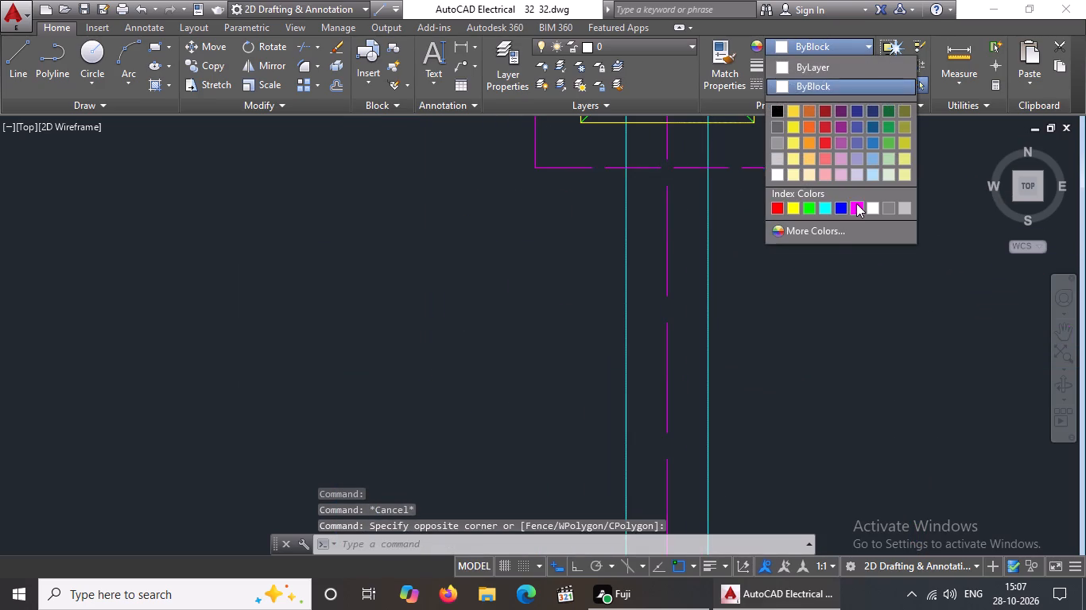
{"action": "left_click", "coordinate": [856, 203]}
{"action": "scroll", "coordinate": [777, 222], "scroll_direction": "down", "scroll_amount": 8}
{"action": "key", "text": "Escape"}
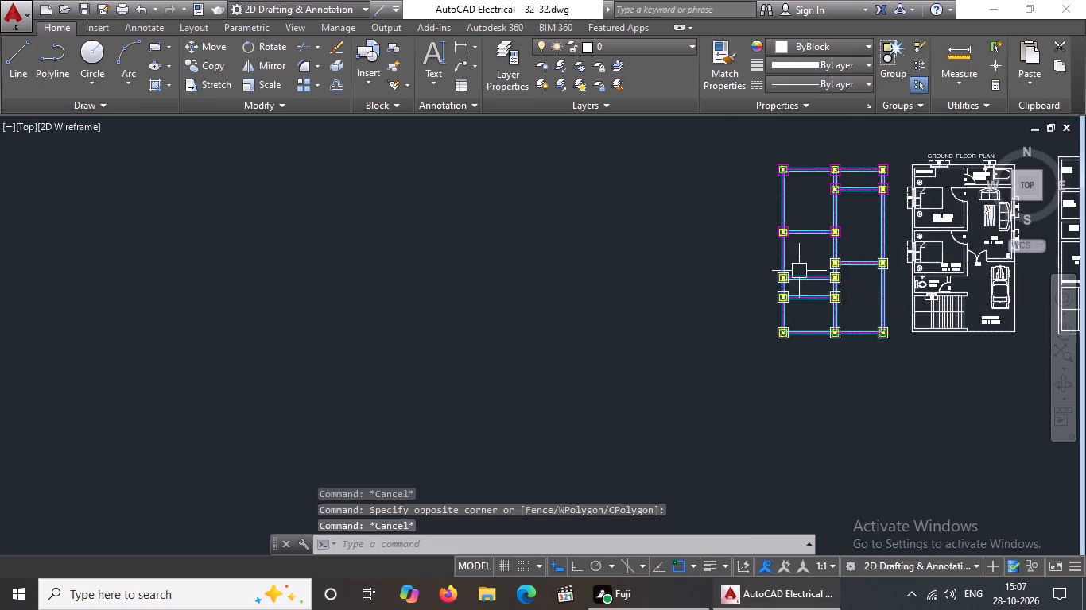
Colour the top and right edges of the dashed outline around the fourth row's middle-column footing magenta.
{"action": "scroll", "coordinate": [792, 264], "scroll_direction": "up", "scroll_amount": 3}
{"action": "scroll", "coordinate": [790, 280], "scroll_direction": "down", "scroll_amount": 4}
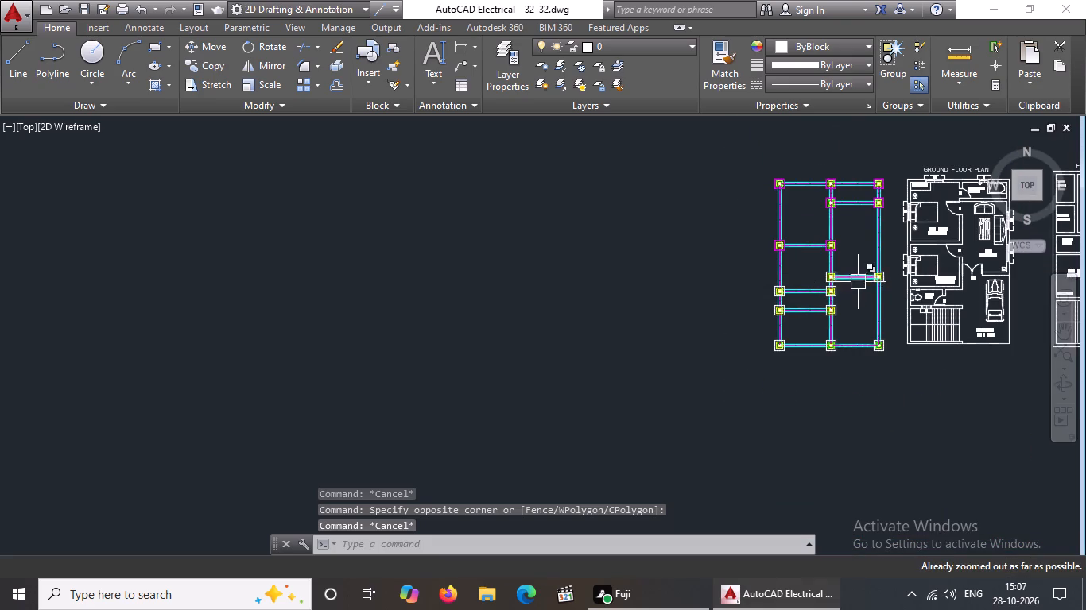
{"action": "scroll", "coordinate": [858, 280], "scroll_direction": "up", "scroll_amount": 3}
{"action": "scroll", "coordinate": [816, 378], "scroll_direction": "up", "scroll_amount": 2}
{"action": "scroll", "coordinate": [778, 224], "scroll_direction": "down", "scroll_amount": 1}
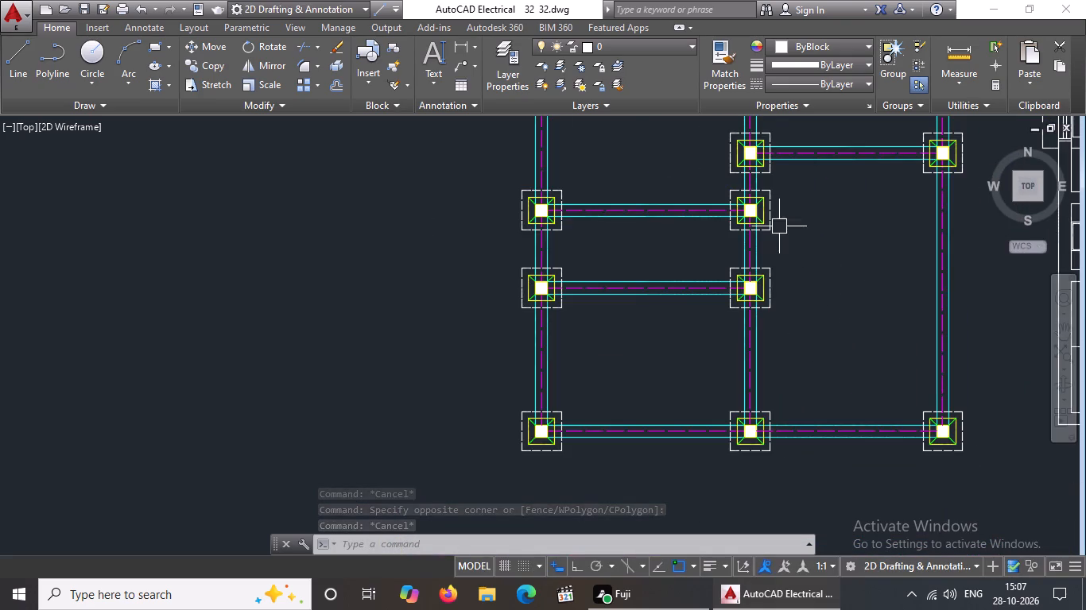
{"action": "scroll", "coordinate": [779, 226], "scroll_direction": "down", "scroll_amount": 3}
{"action": "middle_click_drag", "start_coordinate": [778, 204], "coordinate": [717, 308]}
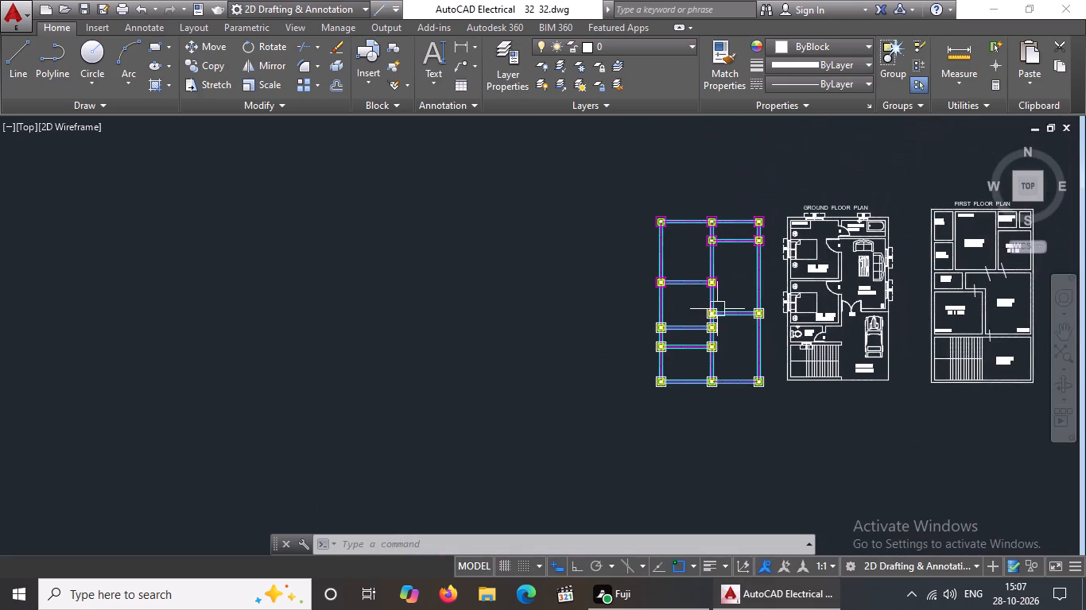
{"action": "scroll", "coordinate": [717, 313], "scroll_direction": "up", "scroll_amount": 5}
{"action": "left_click", "coordinate": [761, 227]}
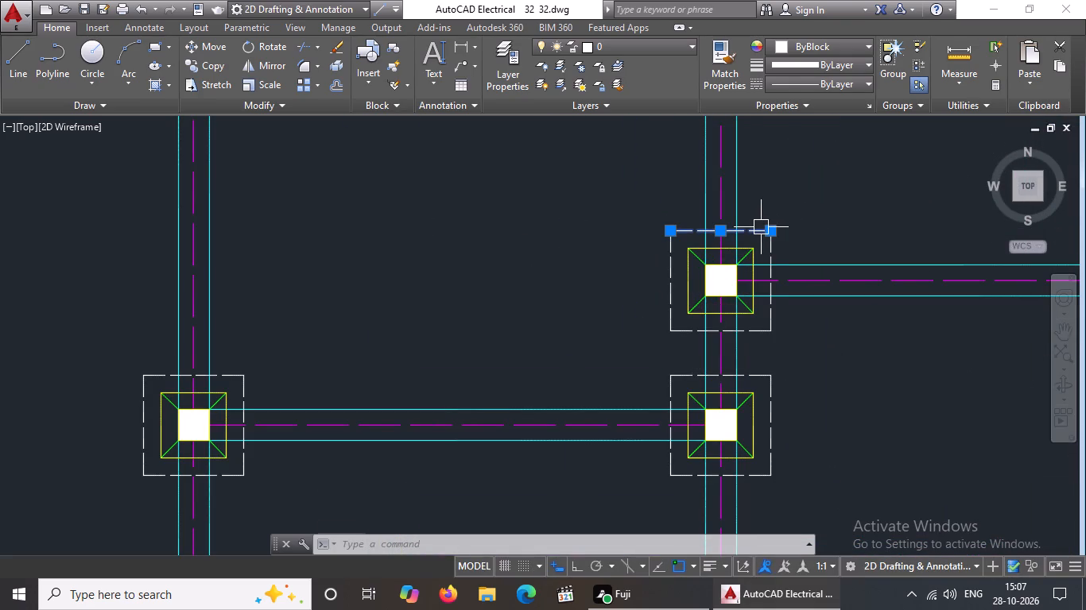
{"action": "left_click", "coordinate": [824, 41]}
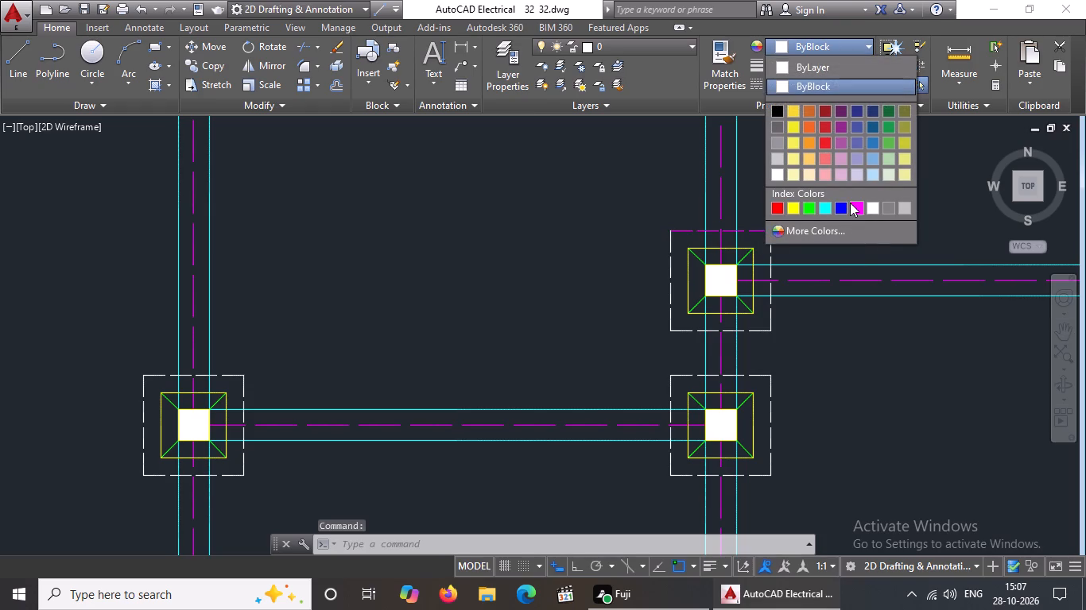
{"action": "left_click", "coordinate": [850, 202]}
{"action": "key", "text": "Escape"}
{"action": "left_click", "coordinate": [770, 249]}
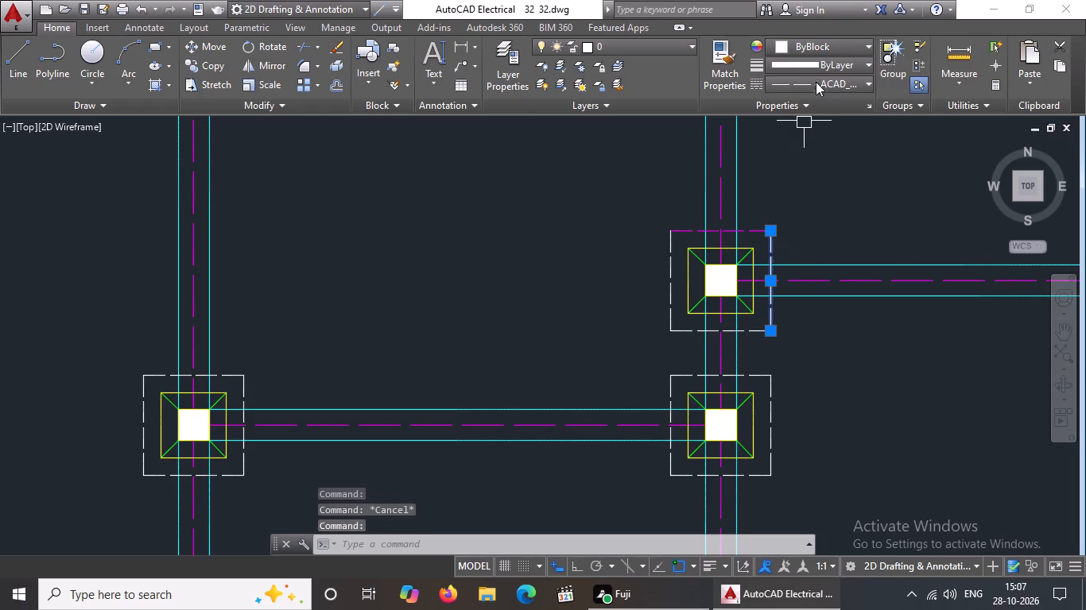
{"action": "left_click", "coordinate": [828, 37]}
{"action": "left_click", "coordinate": [828, 42]}
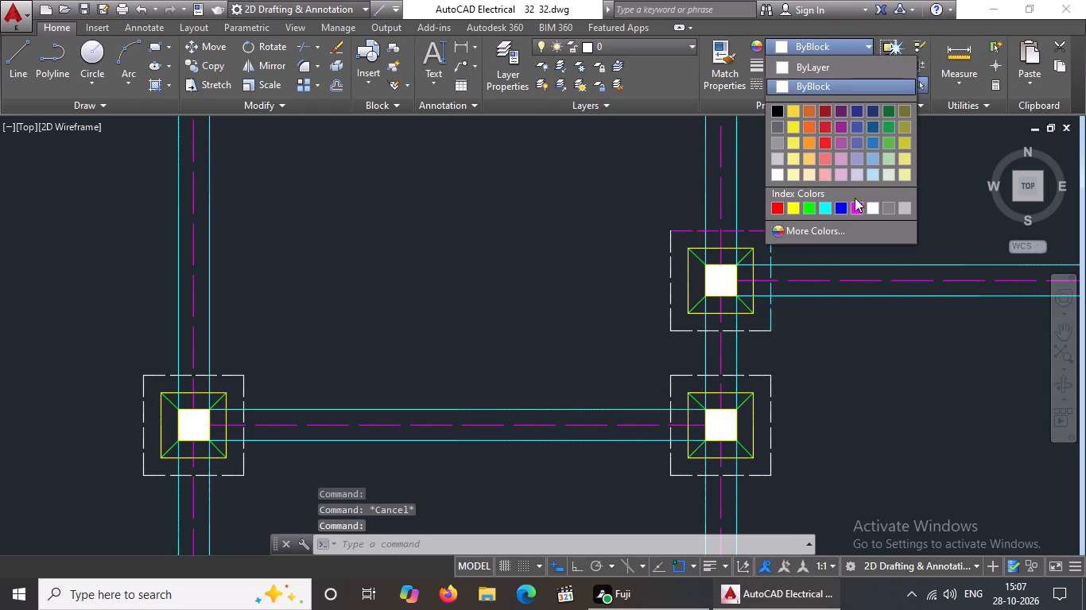
{"action": "left_click", "coordinate": [858, 206]}
{"action": "key", "text": "Escape"}
Colour the left and bottom edges of the fourth row's middle-column footing outline magenta.
{"action": "scroll", "coordinate": [685, 264], "scroll_direction": "up", "scroll_amount": 2}
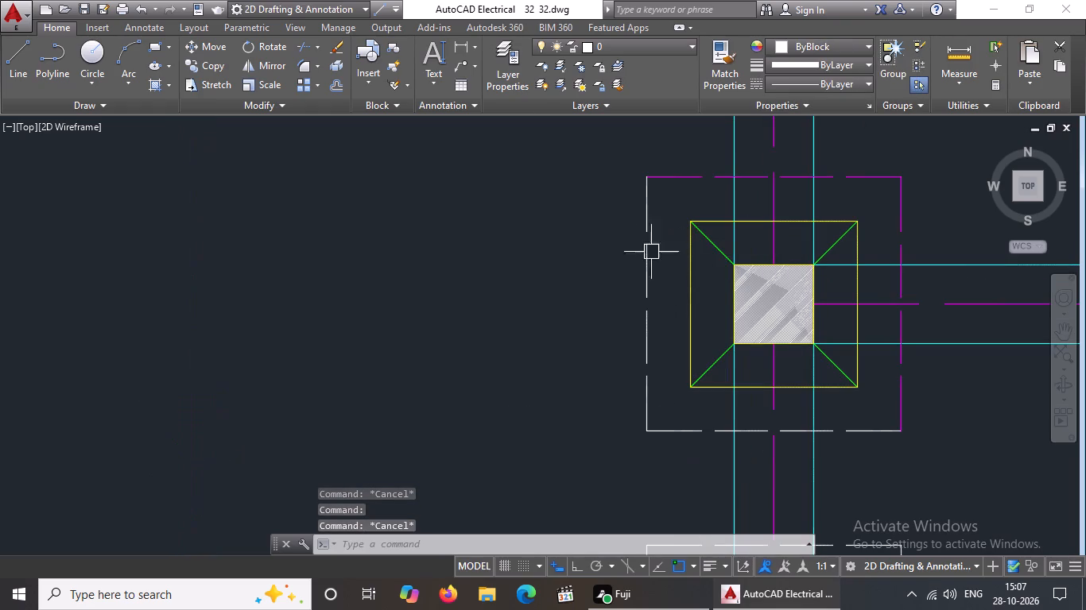
{"action": "left_click", "coordinate": [646, 240]}
{"action": "left_click", "coordinate": [868, 46]}
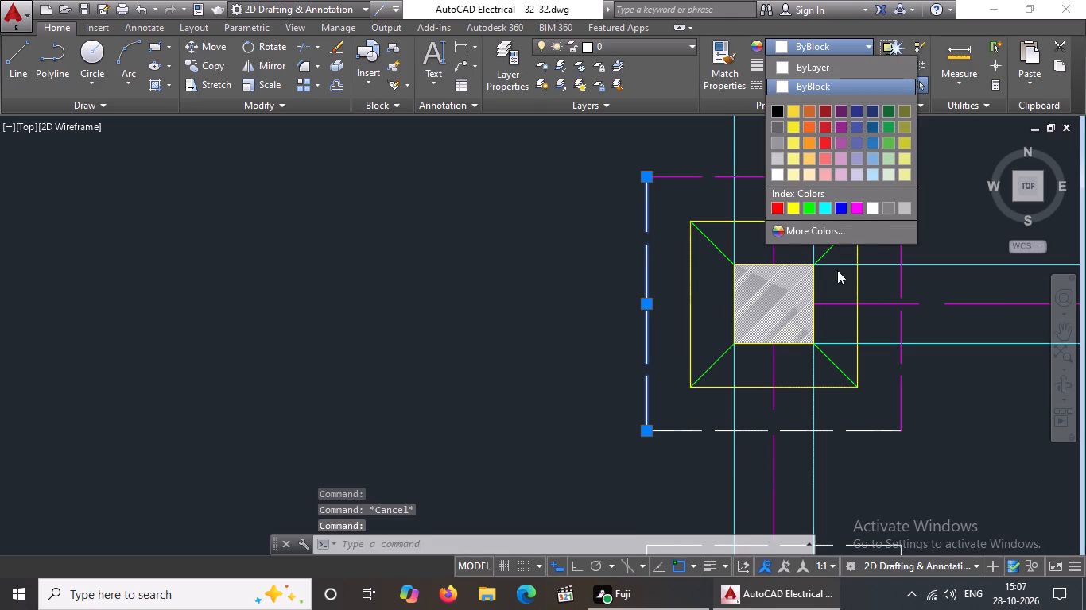
{"action": "left_click", "coordinate": [855, 207]}
{"action": "key", "text": "Escape"}
{"action": "scroll", "coordinate": [827, 243], "scroll_direction": "down", "scroll_amount": 4}
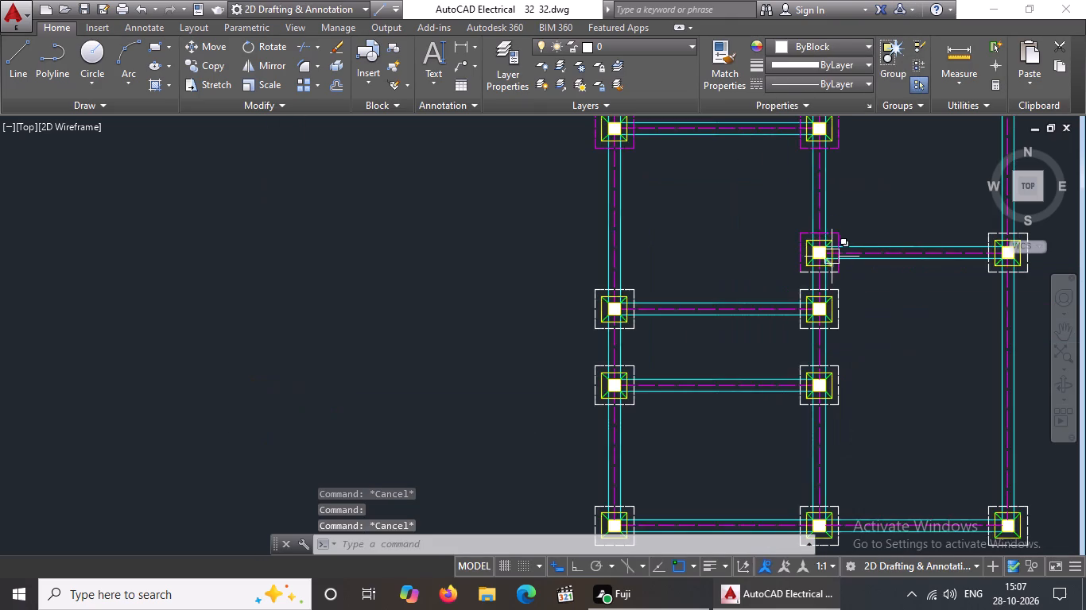
{"action": "scroll", "coordinate": [832, 257], "scroll_direction": "up", "scroll_amount": 3}
{"action": "left_click", "coordinate": [838, 299]}
{"action": "left_click", "coordinate": [842, 52]}
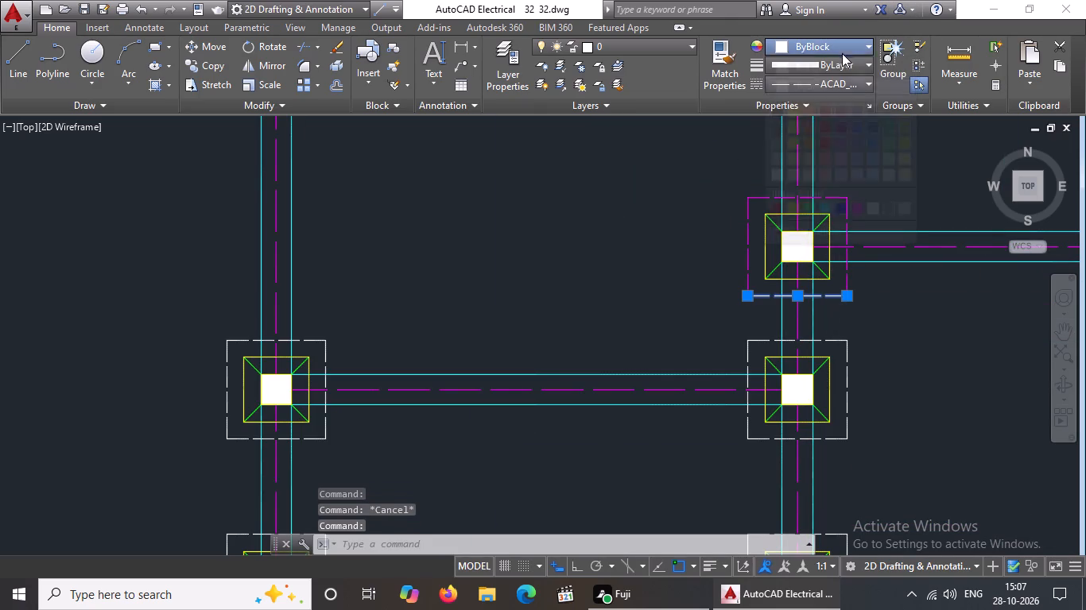
{"action": "left_click", "coordinate": [854, 203]}
{"action": "scroll", "coordinate": [778, 213], "scroll_direction": "down", "scroll_amount": 4}
{"action": "key", "text": "Escape"}
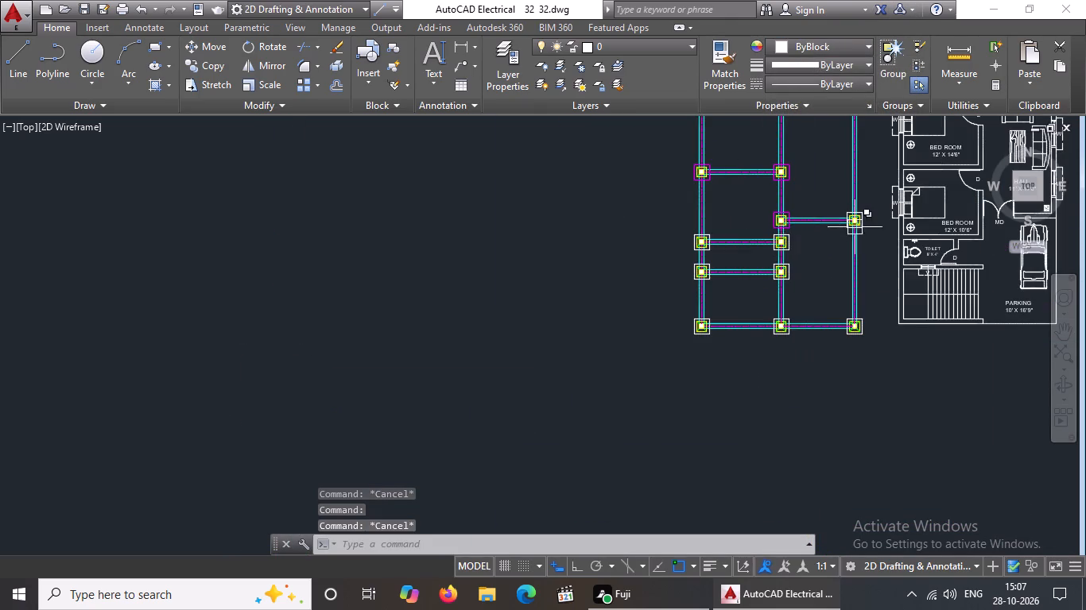
Colour the bottom and left edges of the dashed outline around the fourth row's right-column footing magenta.
{"action": "scroll", "coordinate": [855, 226], "scroll_direction": "up", "scroll_amount": 5}
{"action": "left_click", "coordinate": [878, 253]}
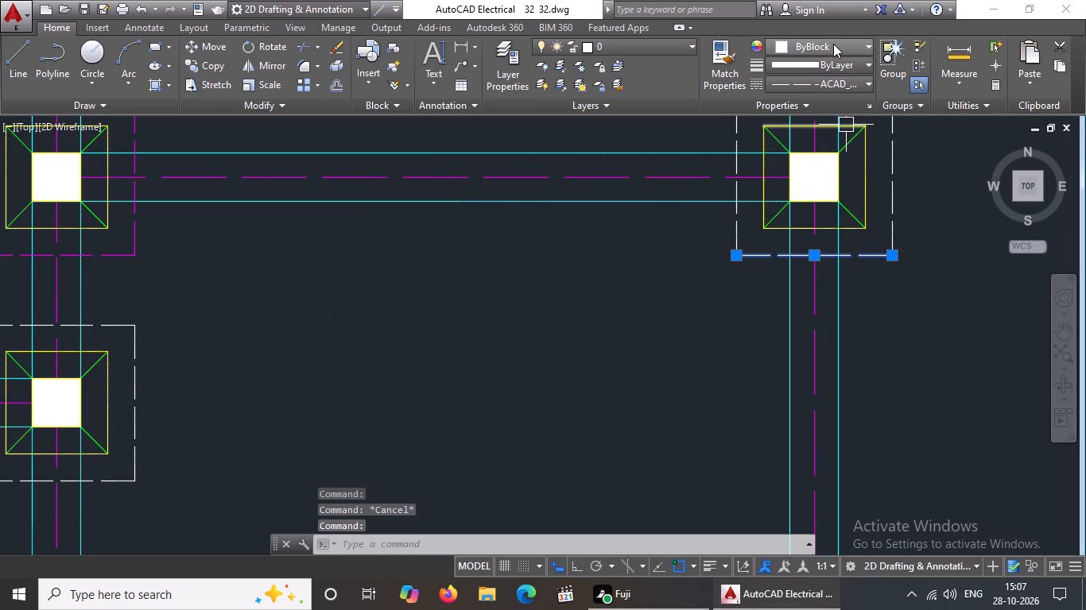
{"action": "left_click", "coordinate": [833, 44]}
{"action": "left_click", "coordinate": [853, 205]}
{"action": "scroll", "coordinate": [850, 212], "scroll_direction": "down", "scroll_amount": 5}
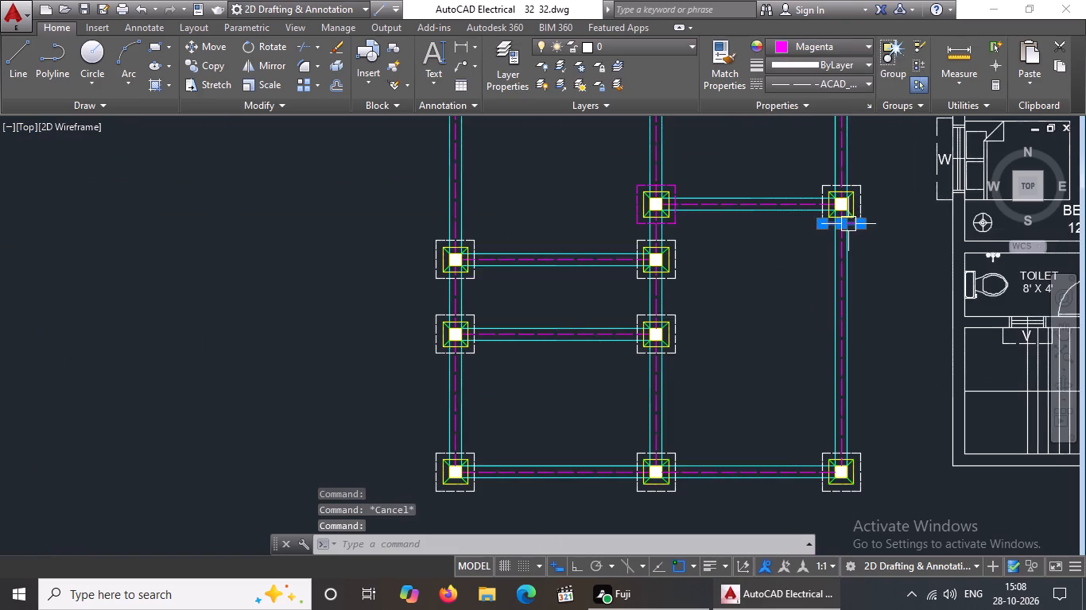
{"action": "key", "text": "Escape"}
{"action": "scroll", "coordinate": [849, 190], "scroll_direction": "up", "scroll_amount": 4}
{"action": "left_click", "coordinate": [660, 187]}
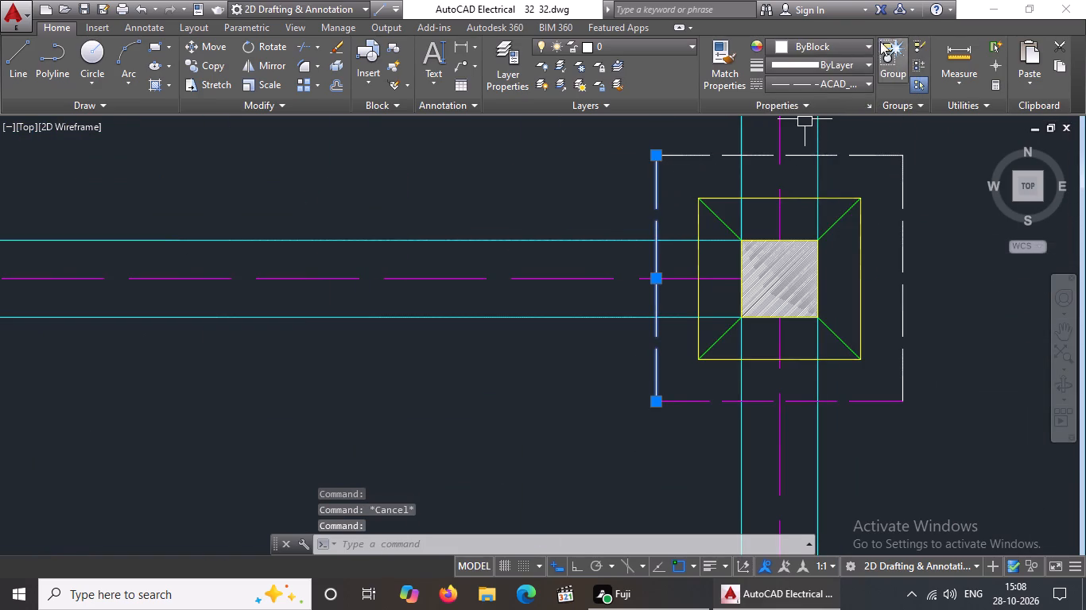
{"action": "left_click", "coordinate": [864, 41]}
{"action": "left_click", "coordinate": [856, 203]}
{"action": "scroll", "coordinate": [845, 205], "scroll_direction": "down", "scroll_amount": 3}
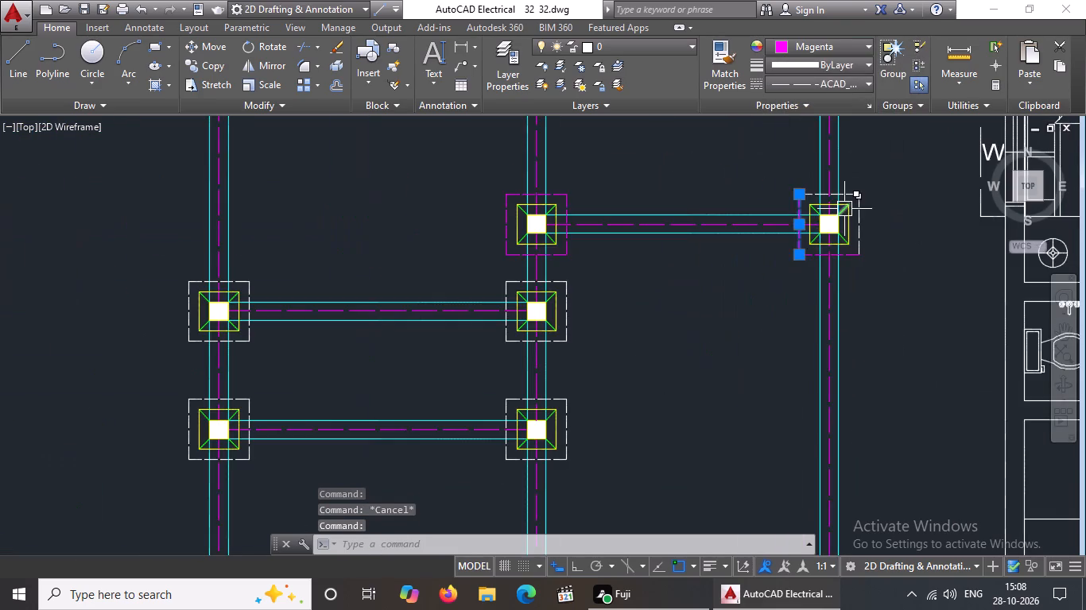
{"action": "key", "text": "Escape"}
Colour the top and right edges of the dashed outline around the fourth row's right-column footing magenta.
{"action": "scroll", "coordinate": [847, 194], "scroll_direction": "up", "scroll_amount": 4}
{"action": "left_click", "coordinate": [836, 200]}
{"action": "left_click", "coordinate": [849, 48]}
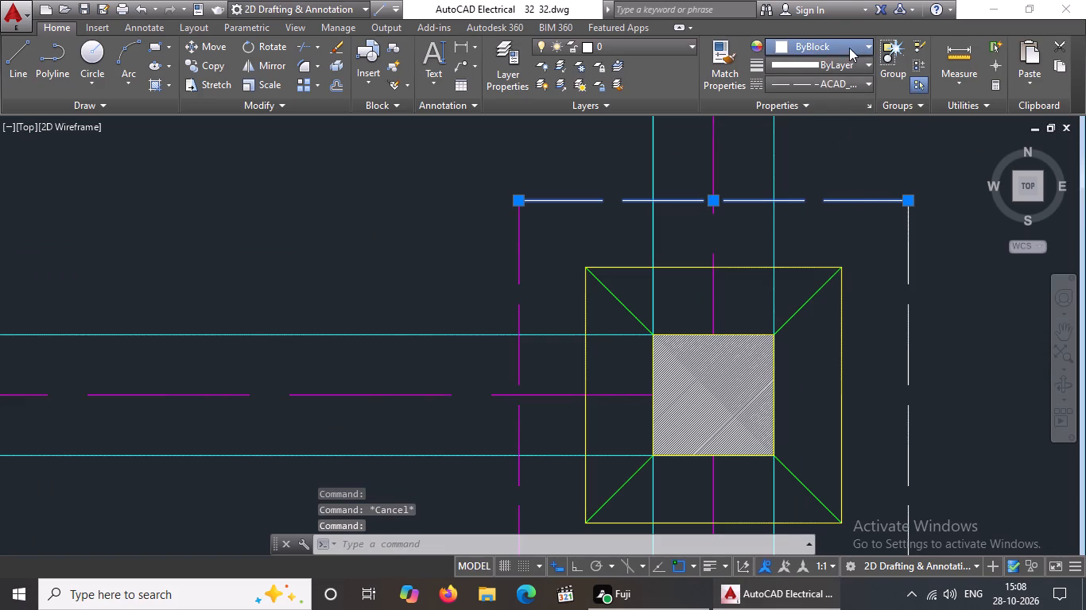
{"action": "left_click", "coordinate": [856, 201]}
{"action": "scroll", "coordinate": [854, 216], "scroll_direction": "down", "scroll_amount": 3}
{"action": "key", "text": "Escape"}
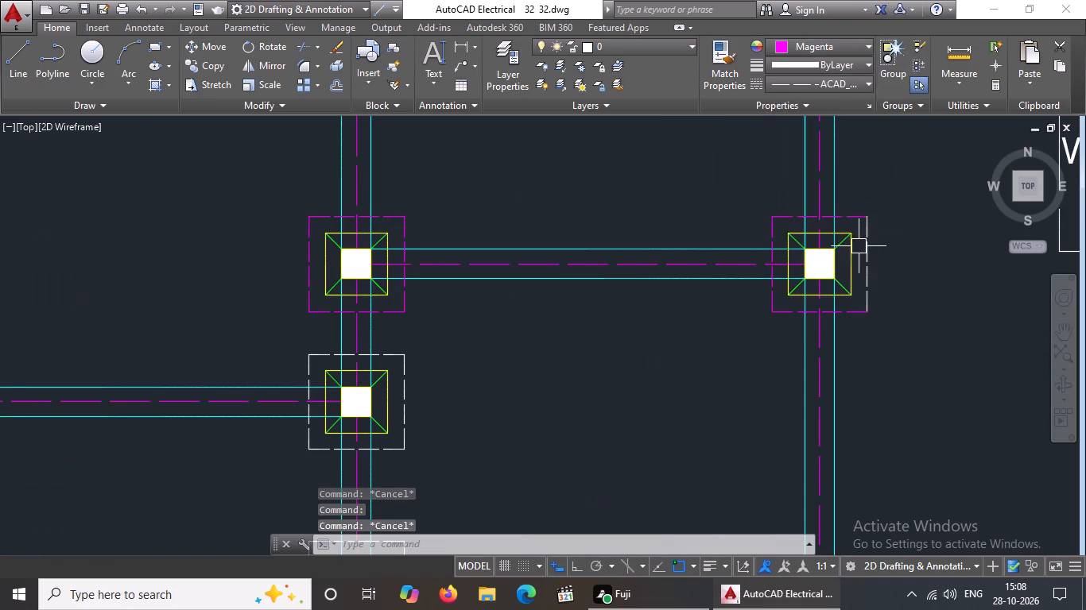
{"action": "left_click", "coordinate": [869, 257]}
{"action": "left_click", "coordinate": [832, 46]}
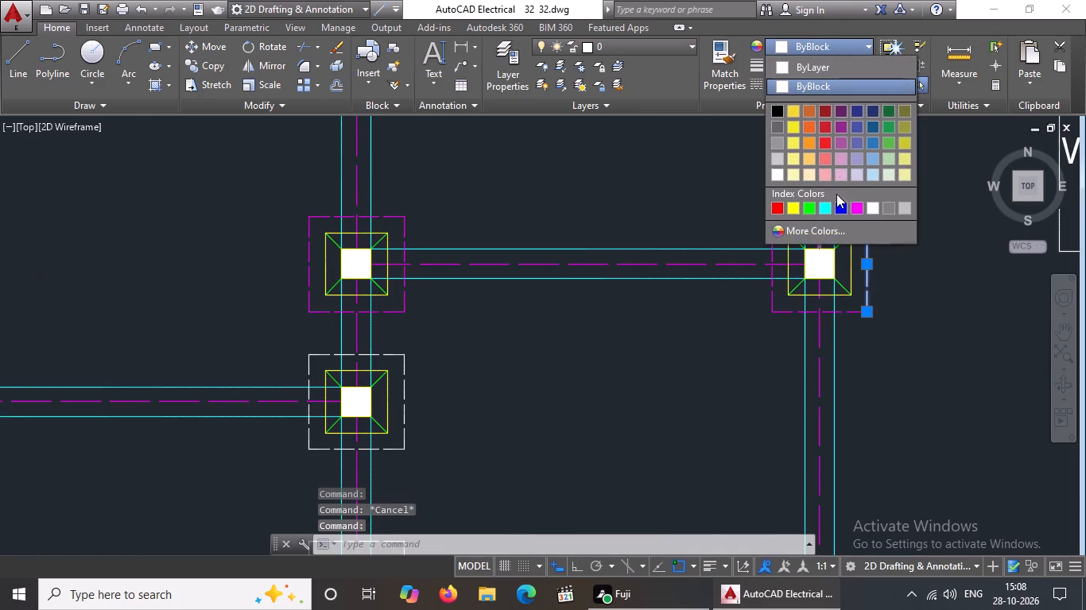
{"action": "left_click", "coordinate": [854, 203]}
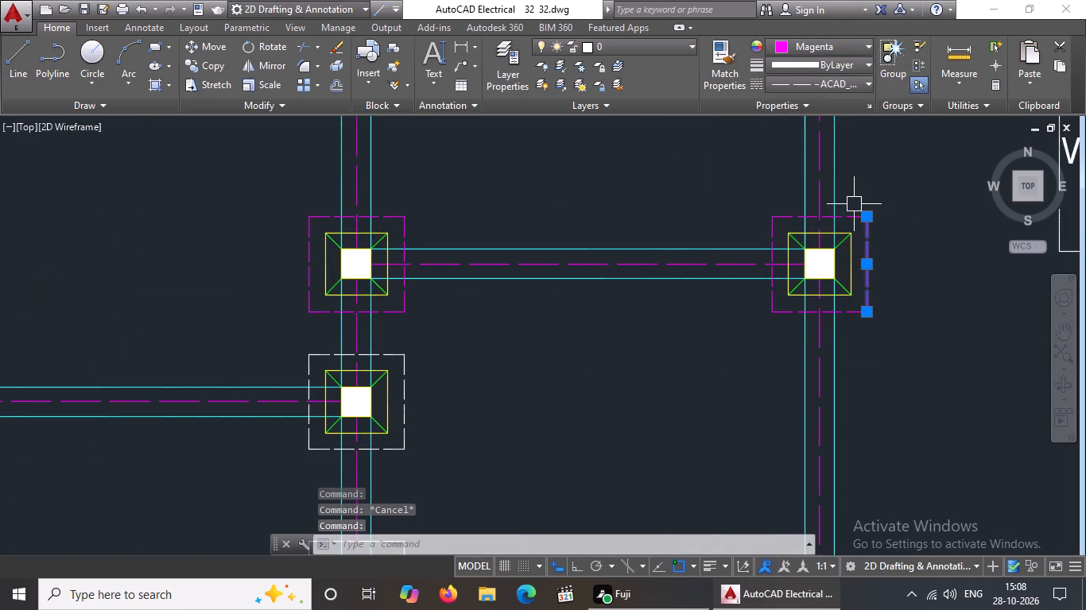
{"action": "key", "text": "Escape"}
Colour the top and left edges of the dashed outline around the fifth row's middle-column footing magenta.
{"action": "scroll", "coordinate": [854, 207], "scroll_direction": "down", "scroll_amount": 4}
{"action": "scroll", "coordinate": [844, 213], "scroll_direction": "up", "scroll_amount": 5}
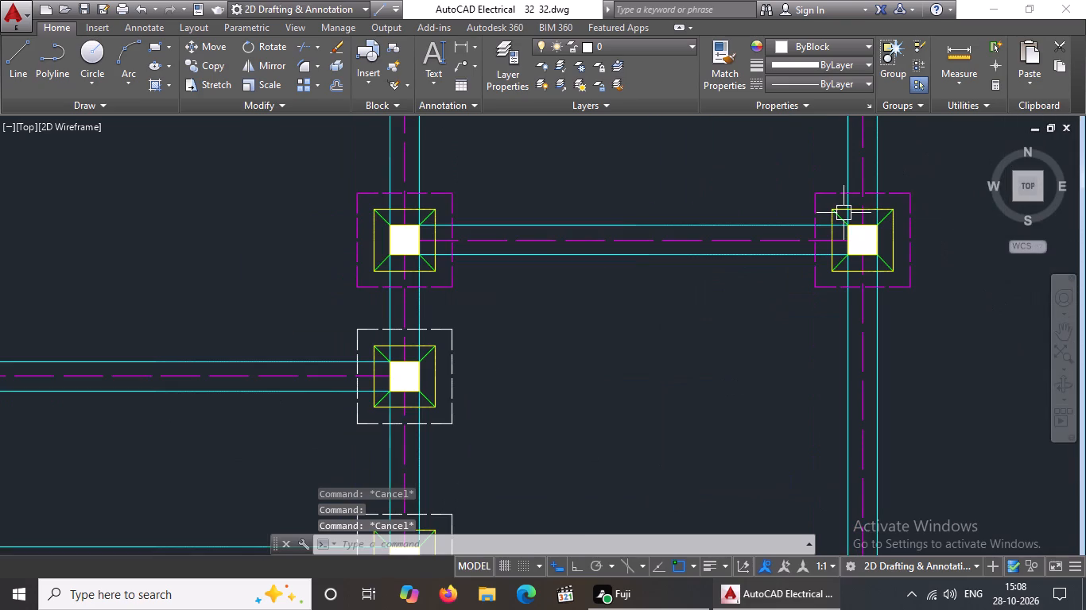
{"action": "scroll", "coordinate": [421, 326], "scroll_direction": "up", "scroll_amount": 2}
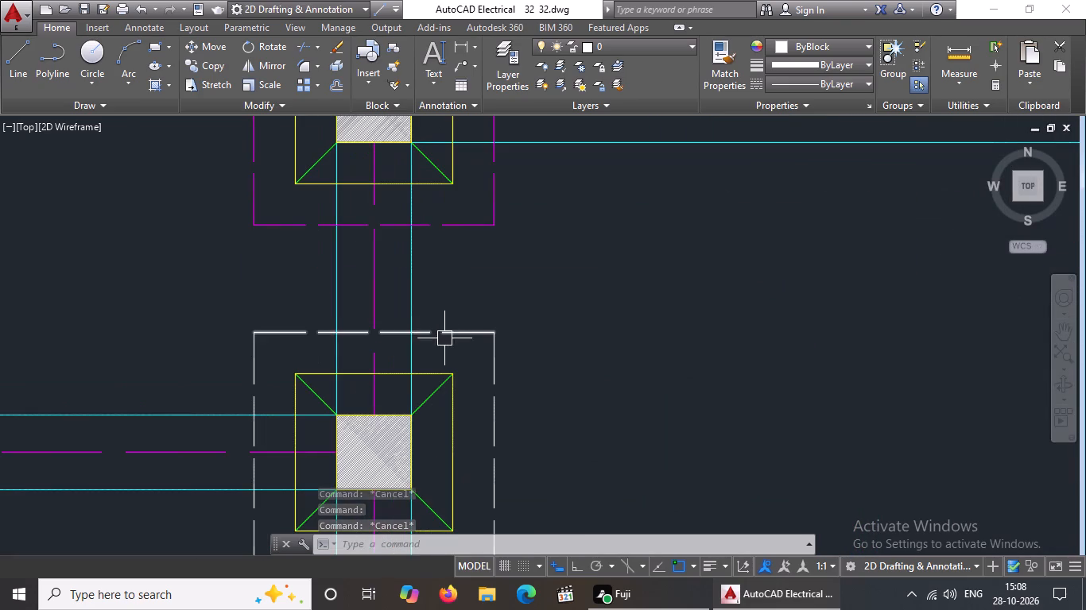
{"action": "left_click", "coordinate": [451, 334]}
{"action": "left_click", "coordinate": [815, 48]}
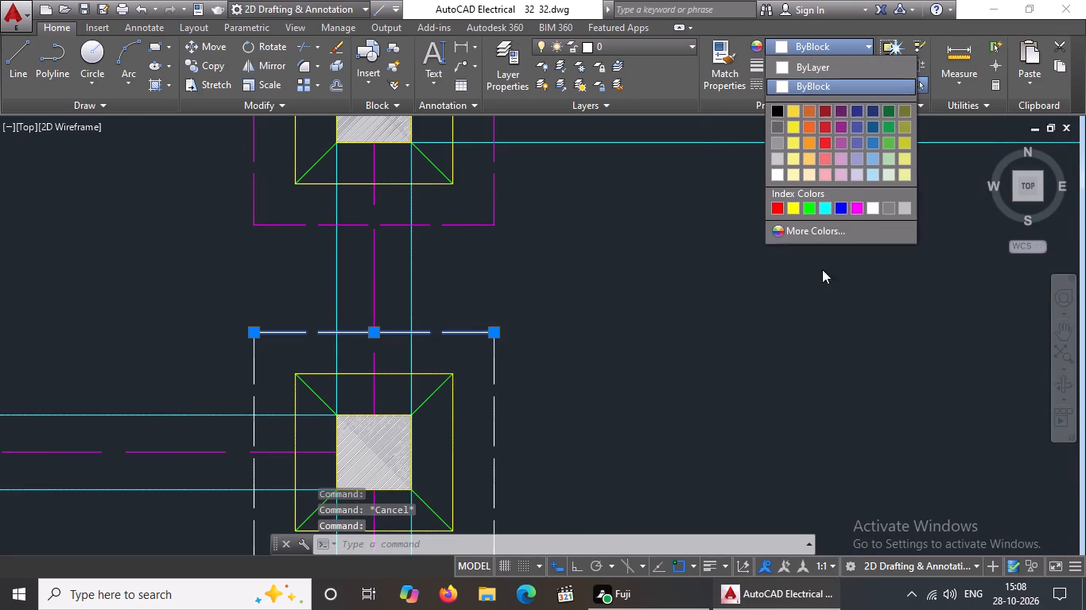
{"action": "left_click", "coordinate": [852, 202]}
{"action": "key", "text": "Escape"}
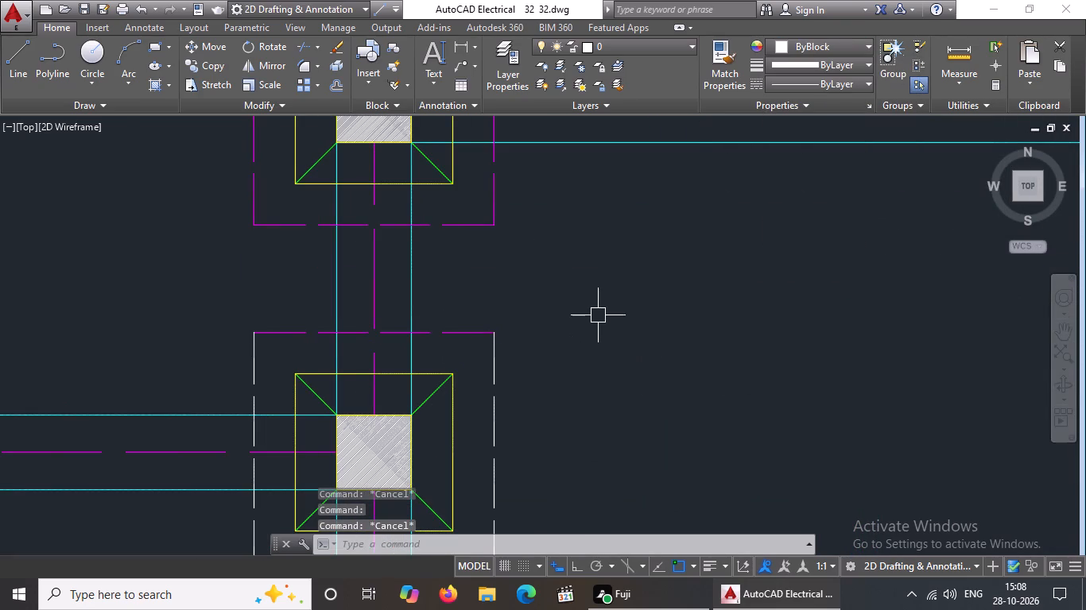
{"action": "scroll", "coordinate": [606, 311], "scroll_direction": "down", "scroll_amount": 4}
{"action": "scroll", "coordinate": [553, 352], "scroll_direction": "up", "scroll_amount": 4}
{"action": "left_click", "coordinate": [551, 349]}
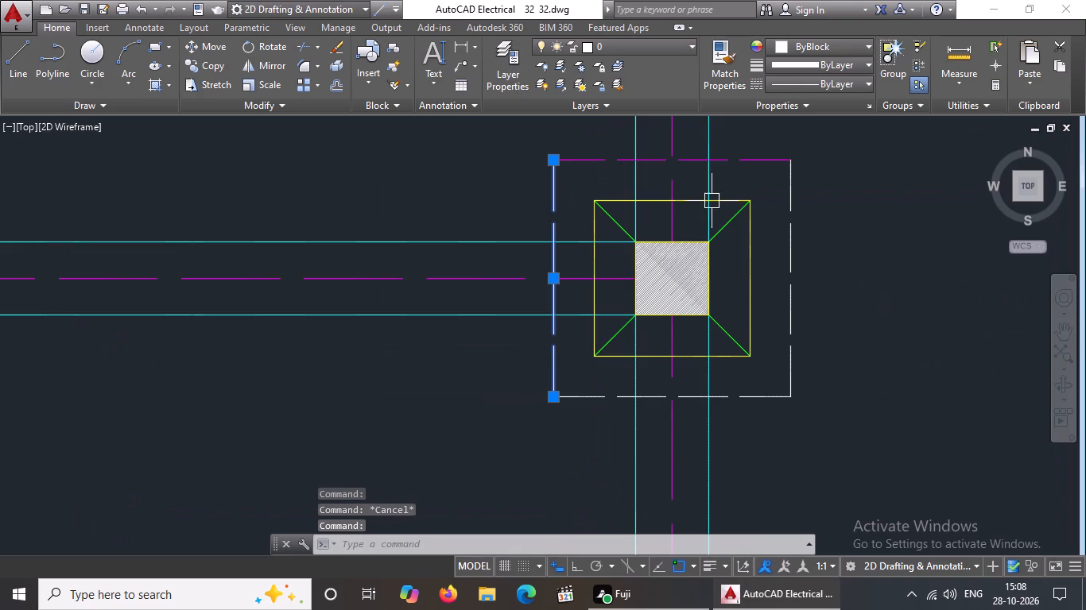
{"action": "left_click", "coordinate": [847, 41]}
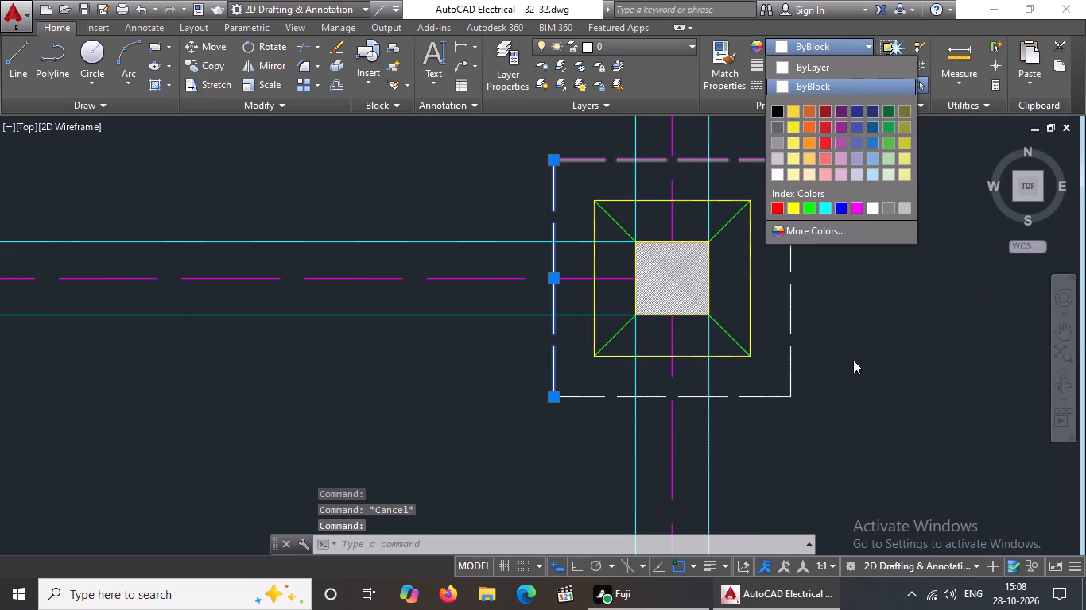
{"action": "left_click", "coordinate": [859, 207]}
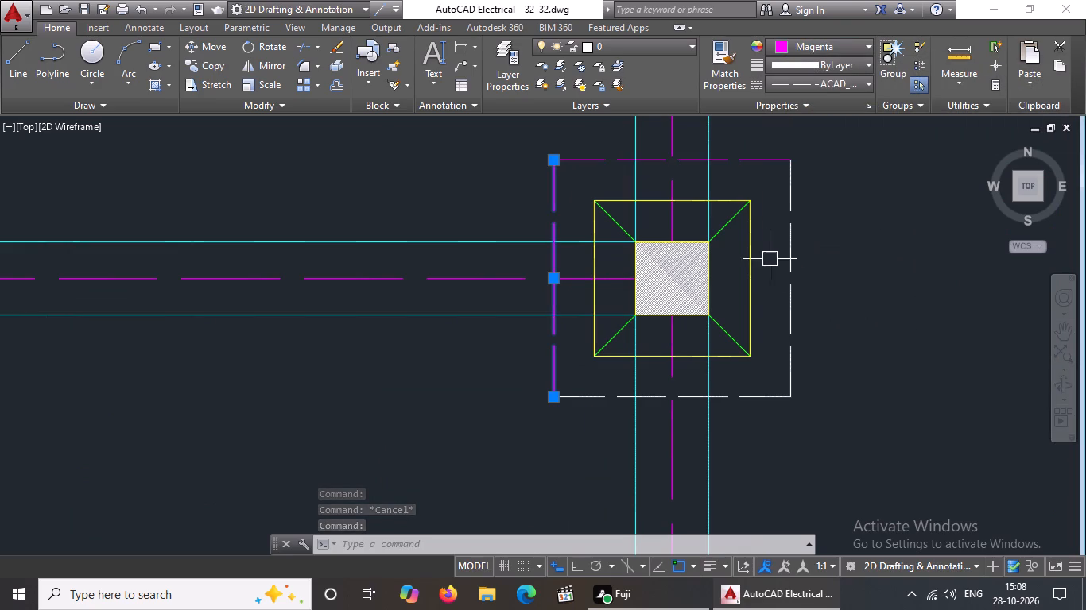
{"action": "key", "text": "Escape"}
Colour the right and bottom edges of the fifth row's middle-column footing outline magenta.
{"action": "left_click", "coordinate": [797, 233]}
{"action": "left_click", "coordinate": [854, 44]}
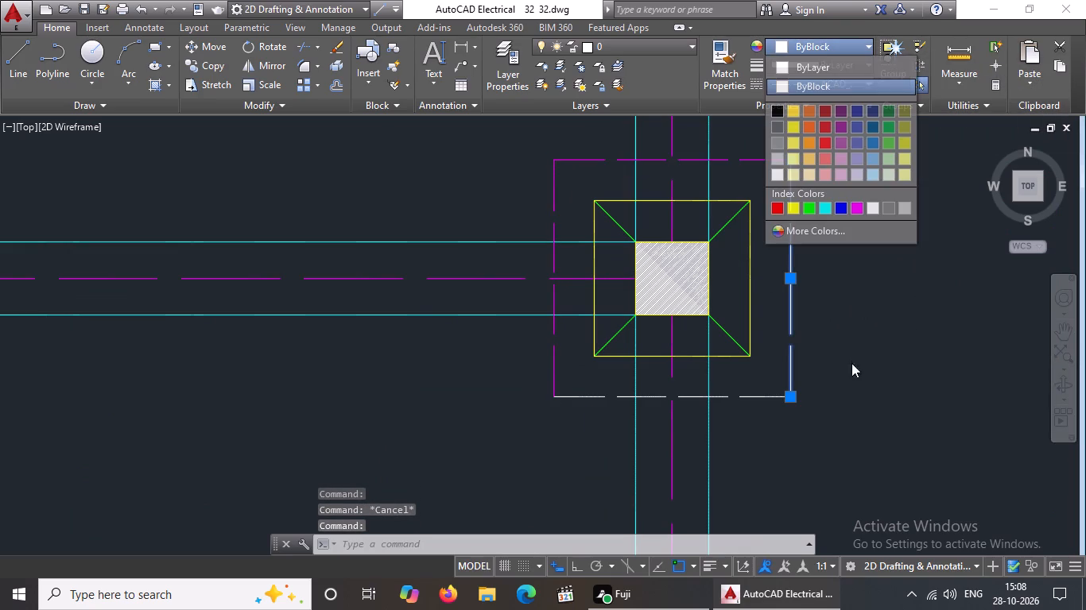
{"action": "left_click", "coordinate": [856, 207]}
{"action": "scroll", "coordinate": [847, 218], "scroll_direction": "down", "scroll_amount": 4}
{"action": "key", "text": "Escape"}
{"action": "scroll", "coordinate": [832, 251], "scroll_direction": "up", "scroll_amount": 4}
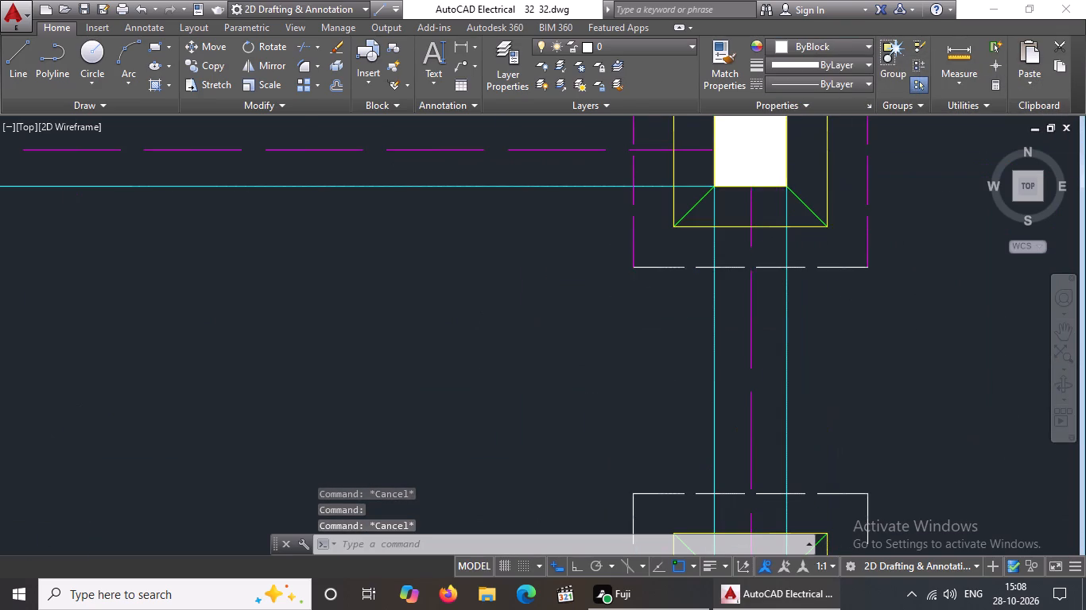
{"action": "left_click", "coordinate": [824, 265]}
{"action": "left_click", "coordinate": [866, 45]}
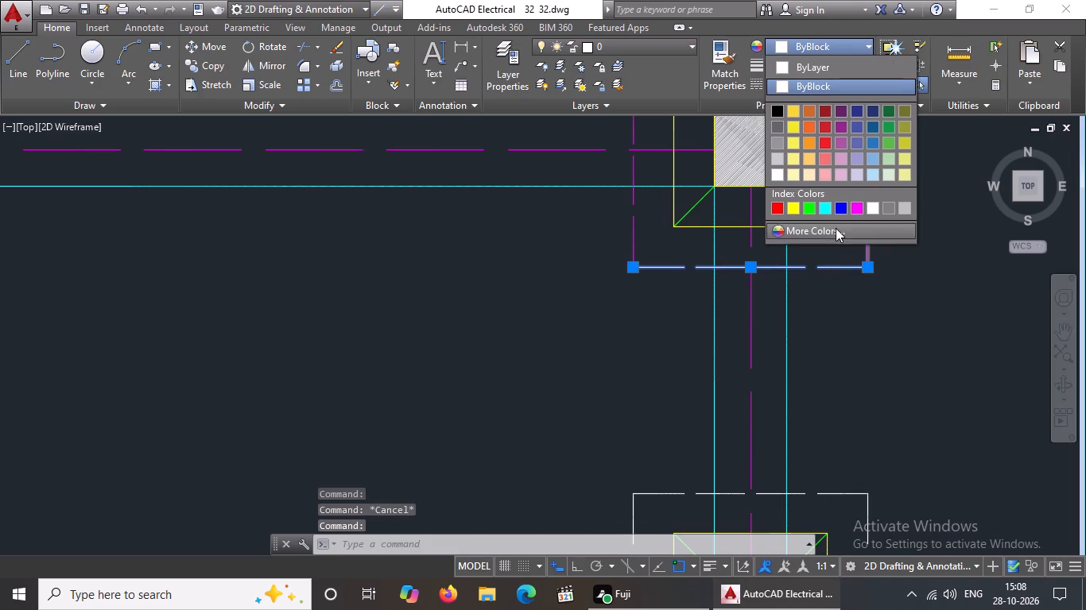
{"action": "left_click", "coordinate": [851, 205]}
{"action": "scroll", "coordinate": [847, 214], "scroll_direction": "down", "scroll_amount": 5}
{"action": "key", "text": "Escape"}
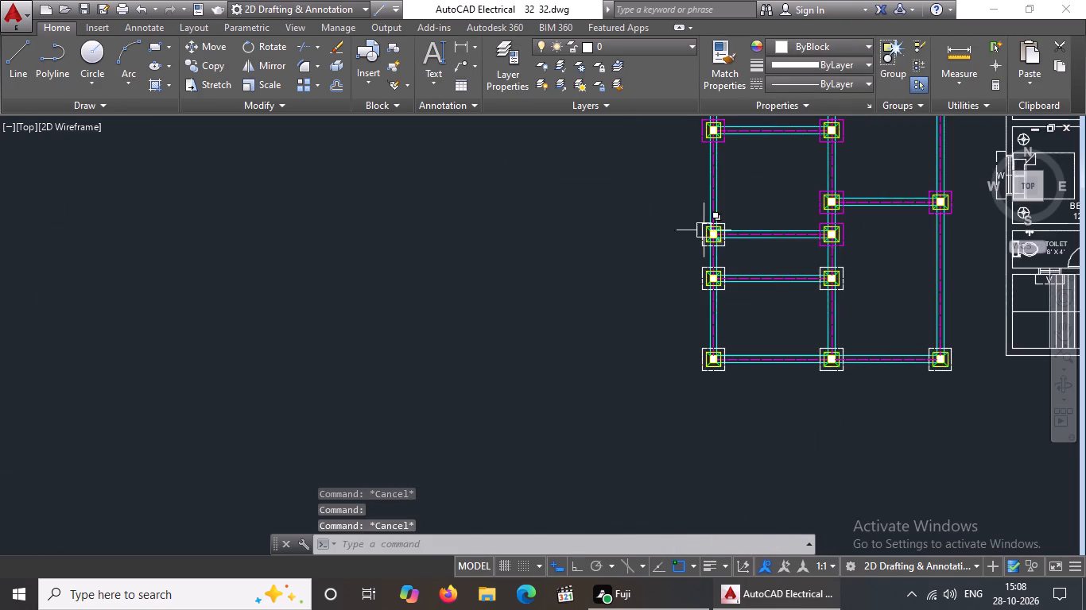
Colour the top edge of the dashed outline around the fifth row's left-column footing magenta.
{"action": "scroll", "coordinate": [693, 222], "scroll_direction": "up", "scroll_amount": 4}
{"action": "left_click", "coordinate": [770, 222]}
{"action": "left_click", "coordinate": [864, 47]}
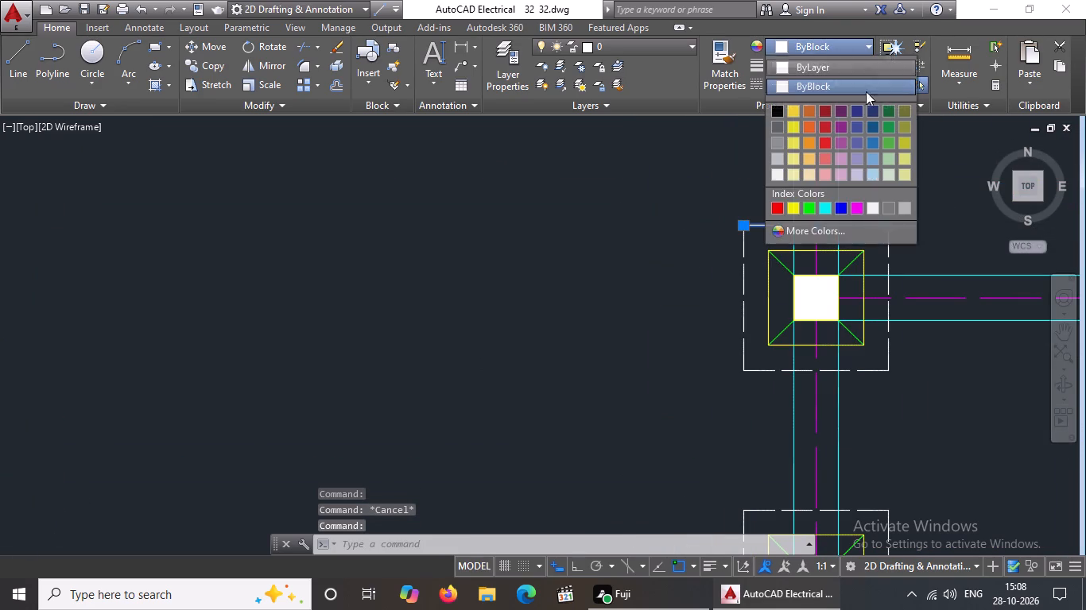
{"action": "left_click", "coordinate": [855, 205]}
{"action": "scroll", "coordinate": [846, 234], "scroll_direction": "down", "scroll_amount": 5}
{"action": "key", "text": "Escape"}
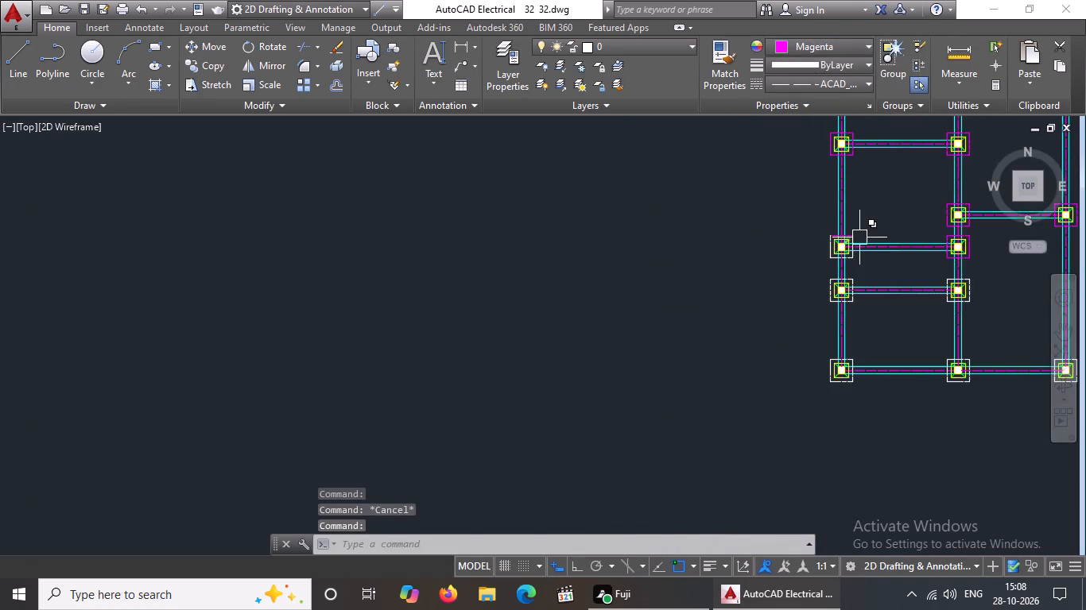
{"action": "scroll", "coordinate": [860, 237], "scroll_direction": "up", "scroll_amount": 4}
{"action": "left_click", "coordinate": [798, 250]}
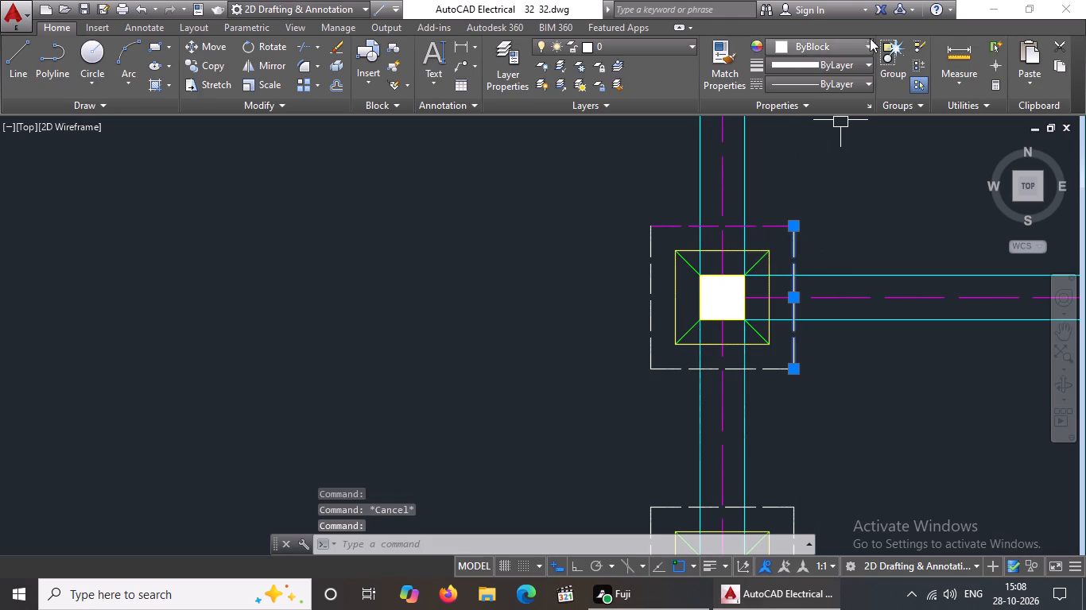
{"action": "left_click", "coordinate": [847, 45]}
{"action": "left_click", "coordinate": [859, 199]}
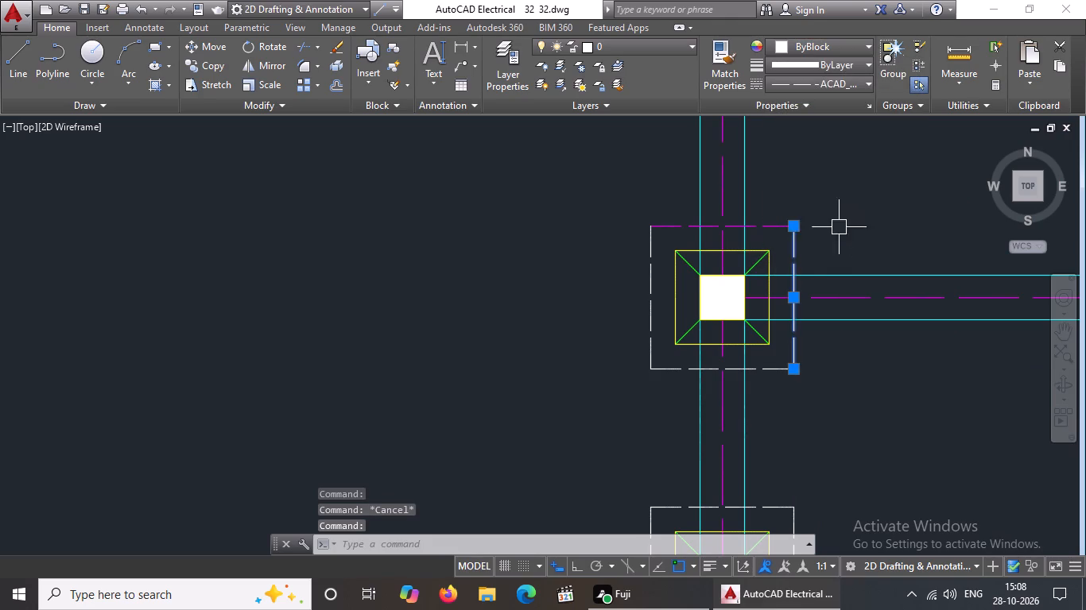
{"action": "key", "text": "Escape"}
Set the current drawing colour to magenta with nothing selected.
{"action": "left_click", "coordinate": [846, 44]}
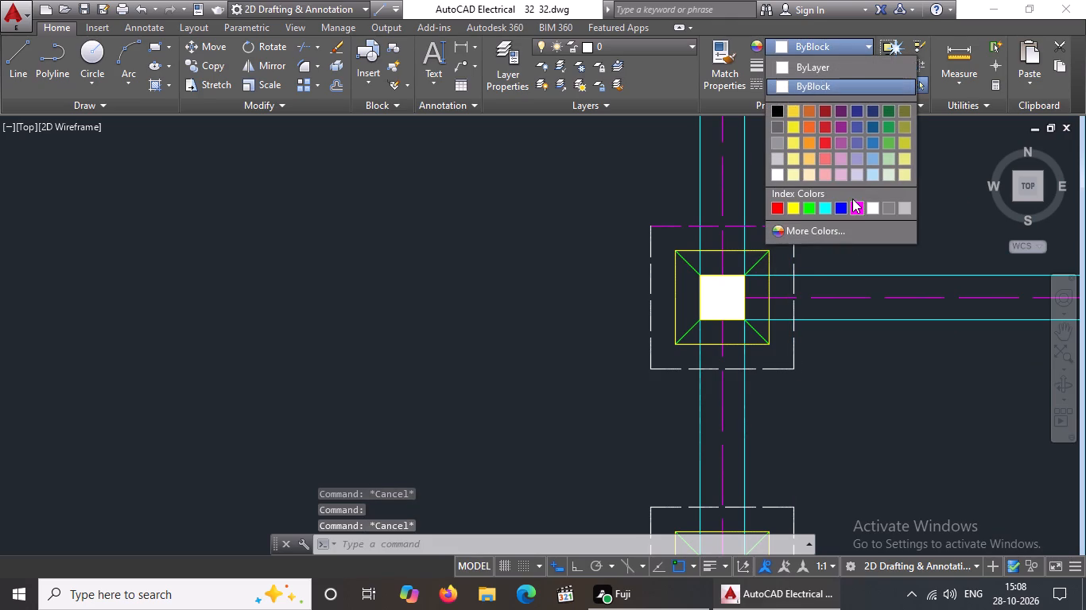
{"action": "left_click", "coordinate": [855, 210]}
Colour the right and left edges of the fifth row's left-column footing outline magenta.
{"action": "left_click", "coordinate": [801, 254]}
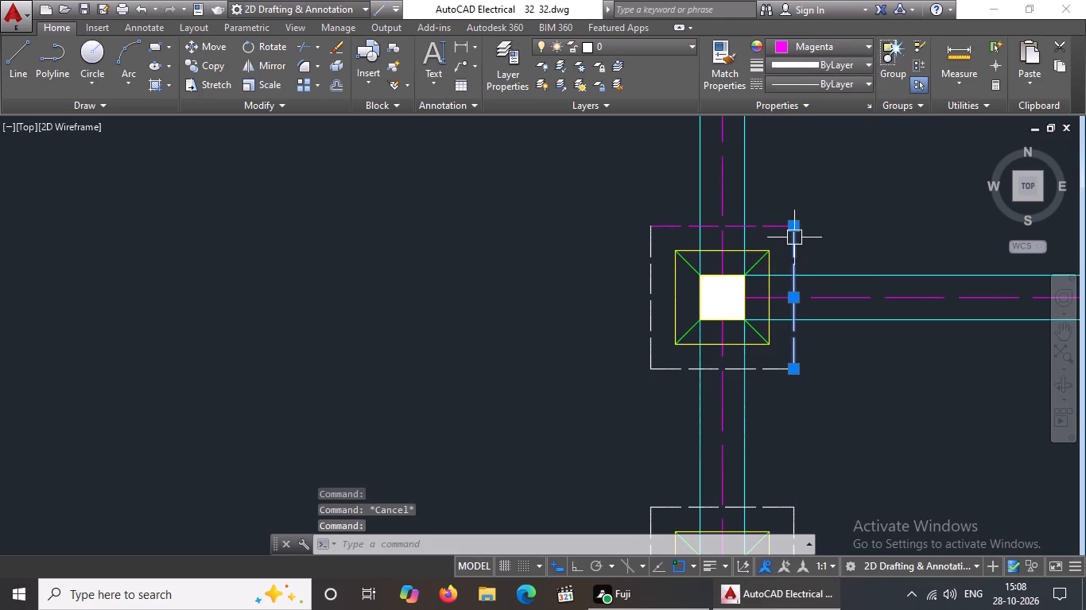
{"action": "left_click", "coordinate": [863, 47]}
{"action": "left_click", "coordinate": [852, 206]}
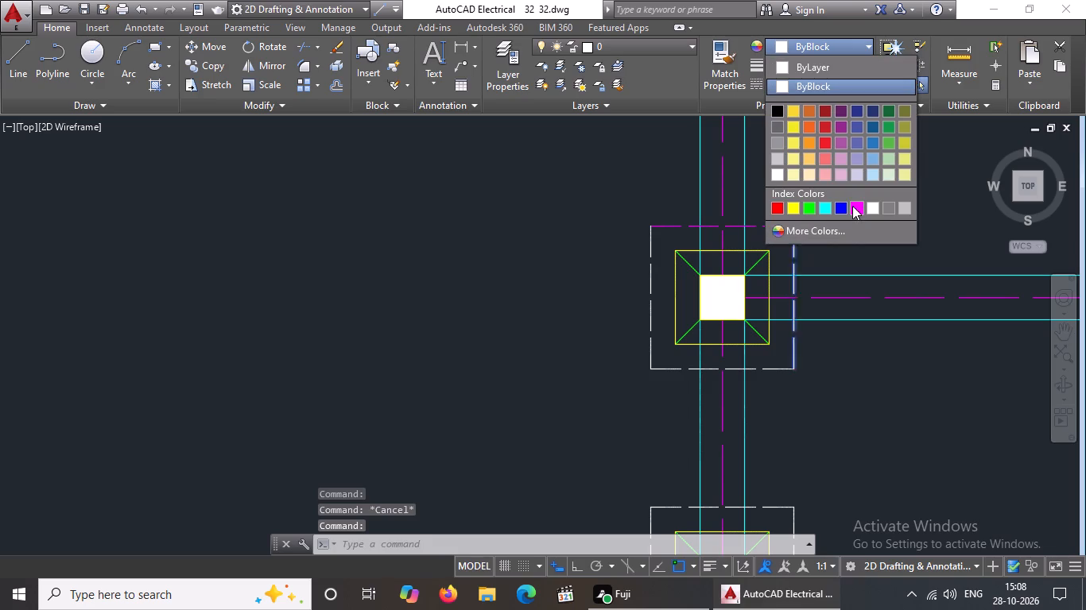
{"action": "key", "text": "Escape"}
{"action": "left_click", "coordinate": [648, 263]}
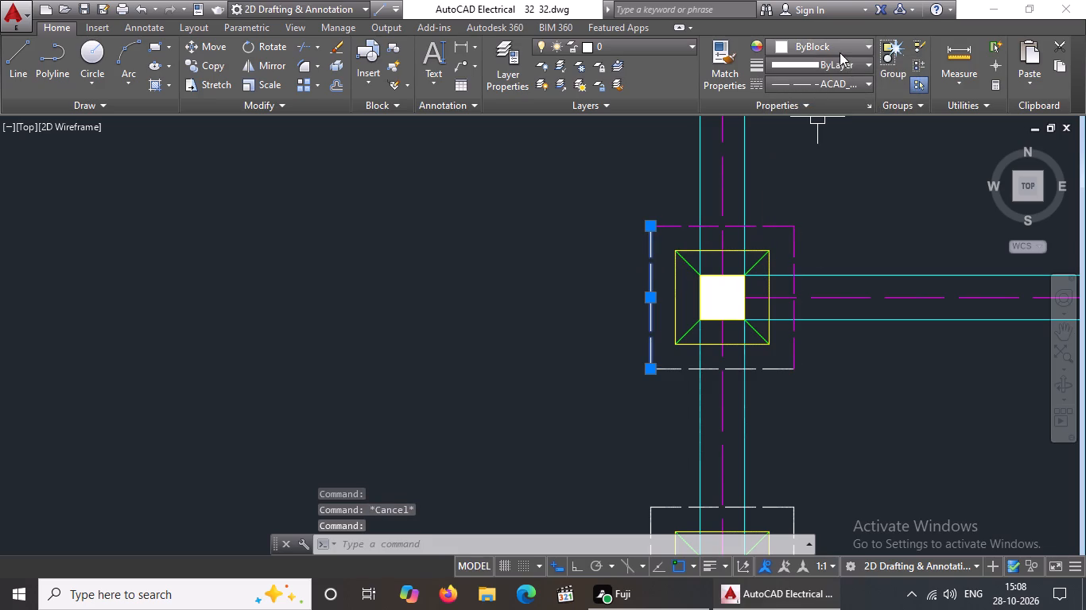
{"action": "left_click", "coordinate": [842, 47]}
{"action": "left_click", "coordinate": [853, 208]}
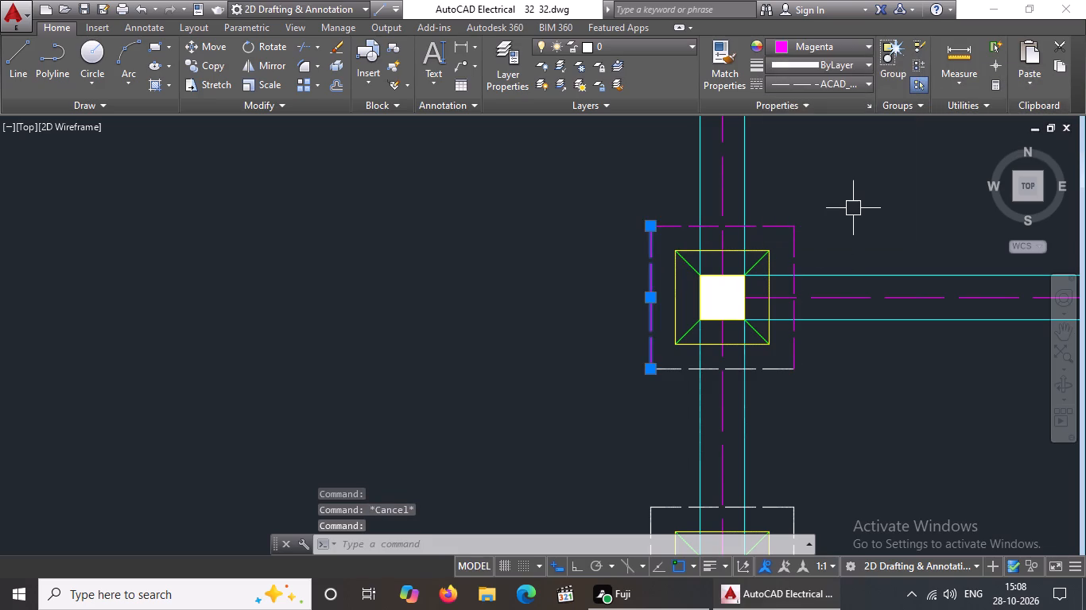
{"action": "scroll", "coordinate": [849, 214], "scroll_direction": "down", "scroll_amount": 3}
{"action": "key", "text": "Escape"}
Colour the bottom edge of the fifth row's left-column footing outline magenta.
{"action": "scroll", "coordinate": [863, 233], "scroll_direction": "up", "scroll_amount": 5}
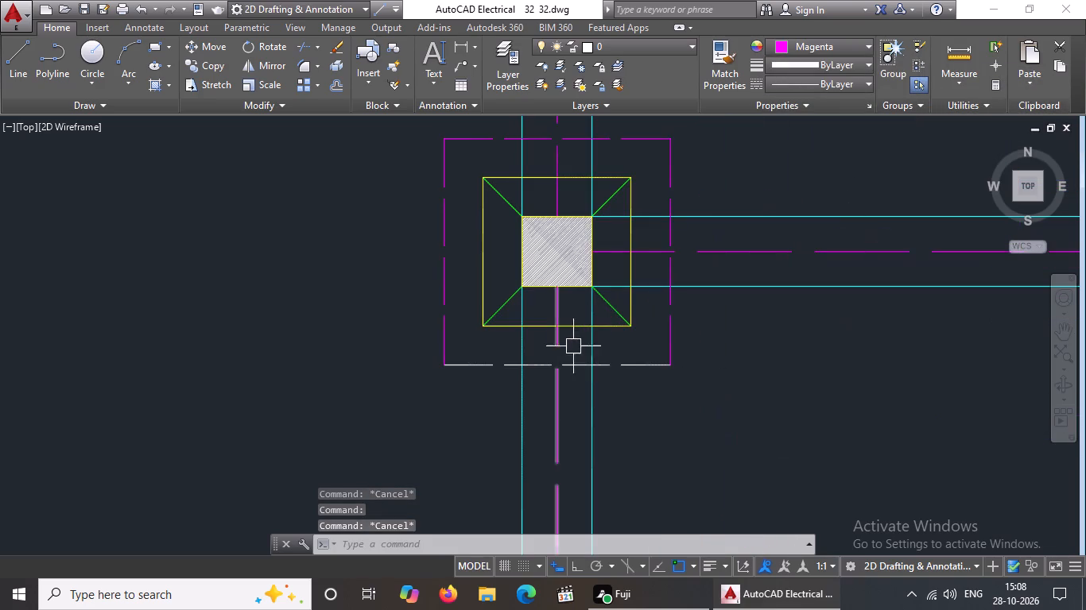
{"action": "left_click_drag", "start_coordinate": [618, 362], "coordinate": [624, 352]}
{"action": "left_click", "coordinate": [807, 48]}
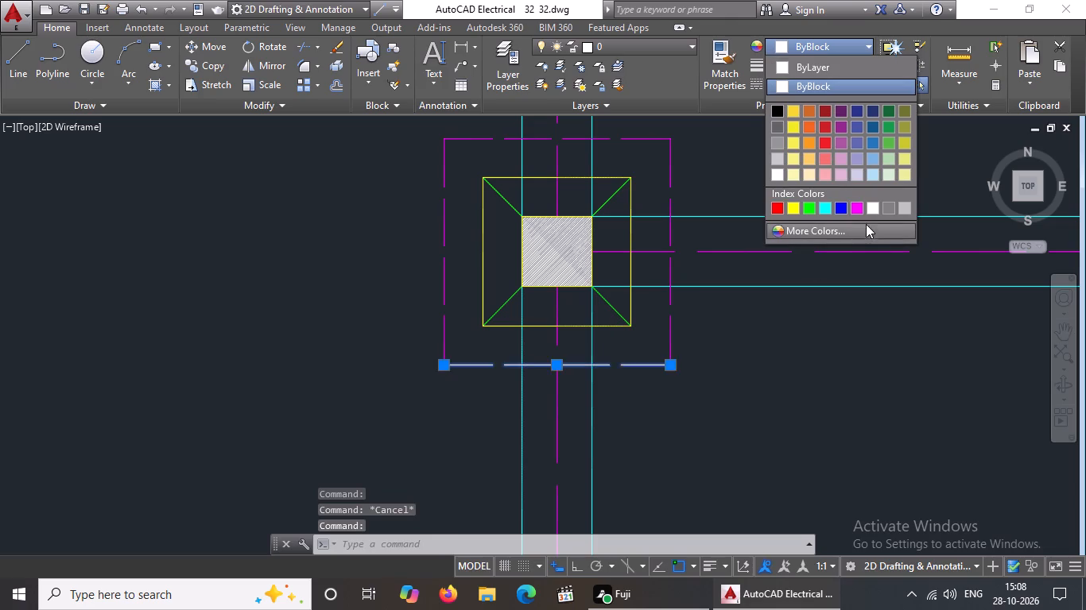
{"action": "left_click", "coordinate": [859, 206]}
{"action": "scroll", "coordinate": [760, 212], "scroll_direction": "down", "scroll_amount": 3}
{"action": "key", "text": "Escape"}
Colour the top edge of the dashed outline around the sixth row's left-column footing magenta.
{"action": "scroll", "coordinate": [755, 233], "scroll_direction": "down", "scroll_amount": 5}
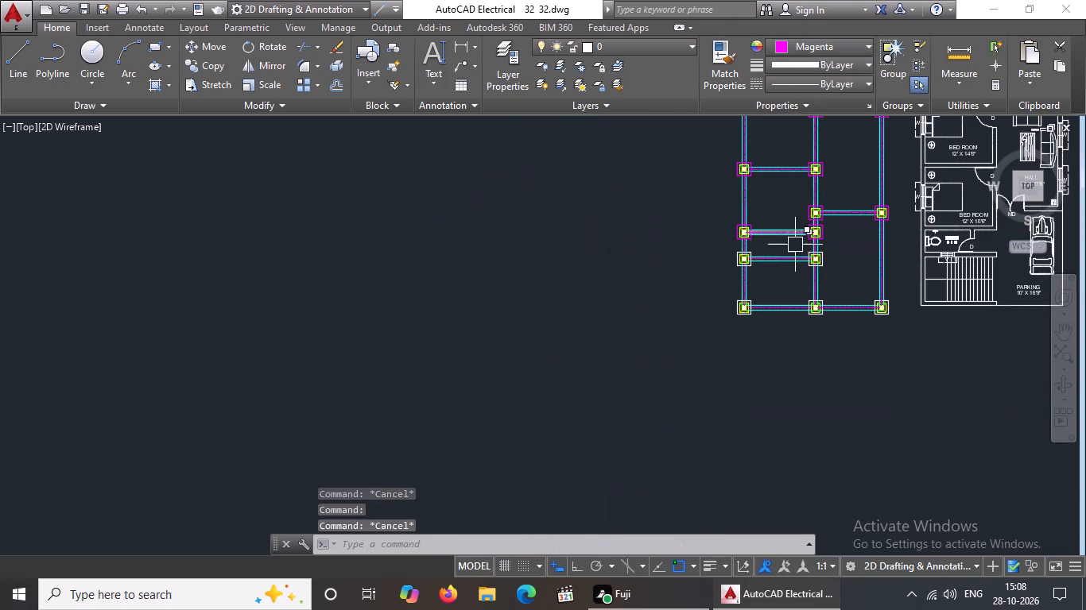
{"action": "scroll", "coordinate": [742, 260], "scroll_direction": "up", "scroll_amount": 7}
{"action": "scroll", "coordinate": [796, 156], "scroll_direction": "down", "scroll_amount": 4}
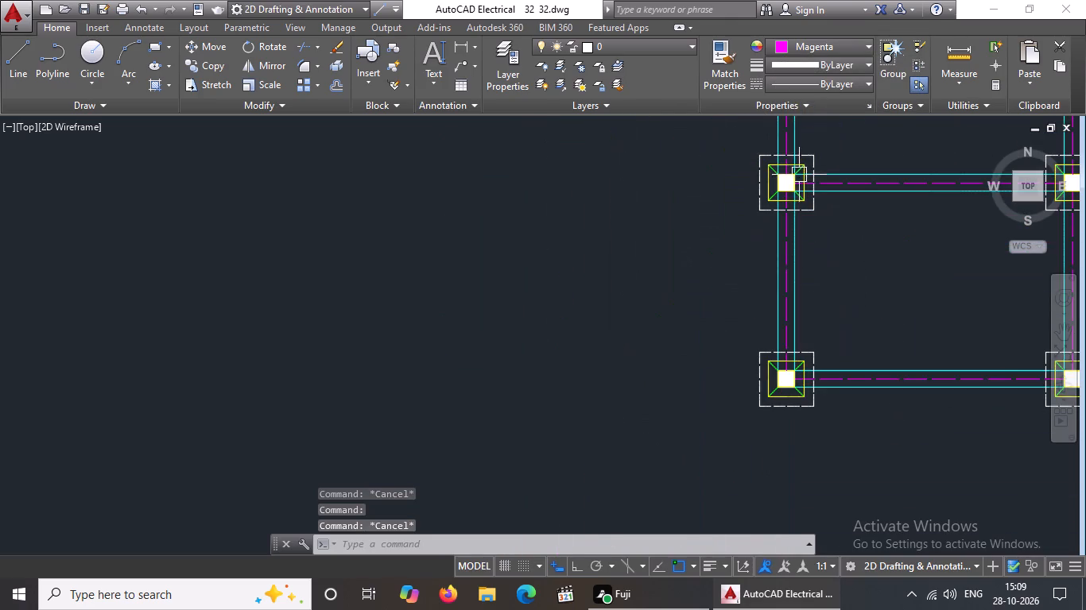
{"action": "scroll", "coordinate": [811, 150], "scroll_direction": "up", "scroll_amount": 3}
{"action": "left_click", "coordinate": [779, 174]}
{"action": "left_click", "coordinate": [809, 44]}
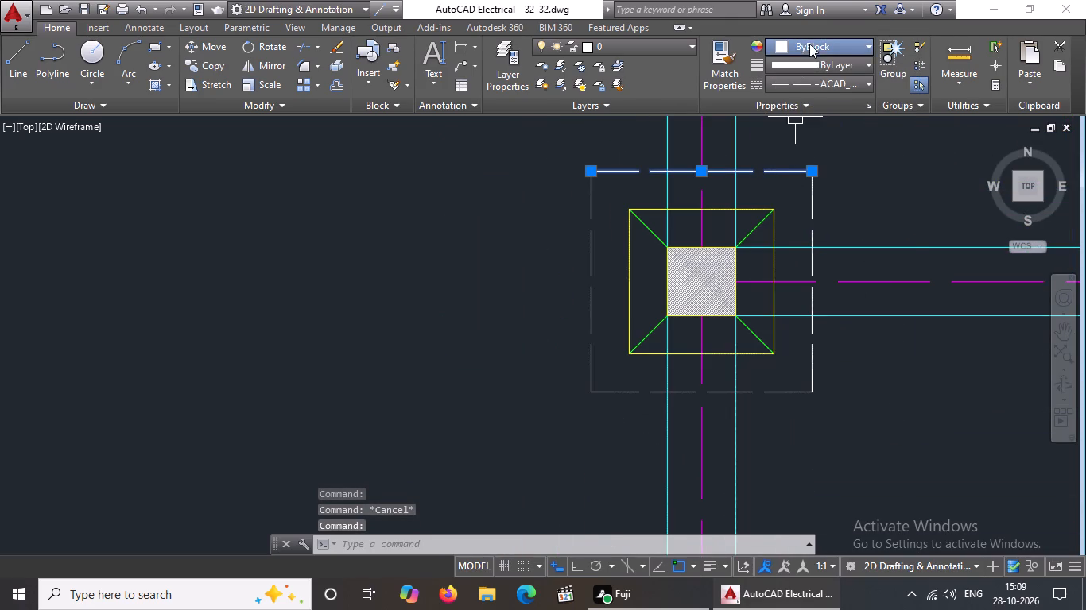
{"action": "left_click", "coordinate": [855, 207]}
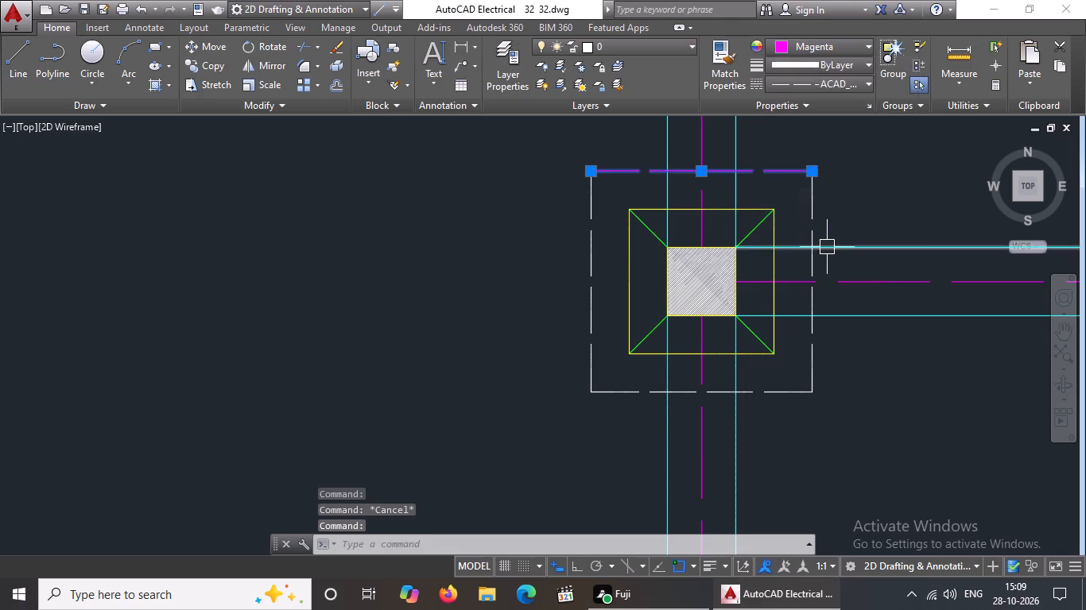
{"action": "key", "text": "Escape"}
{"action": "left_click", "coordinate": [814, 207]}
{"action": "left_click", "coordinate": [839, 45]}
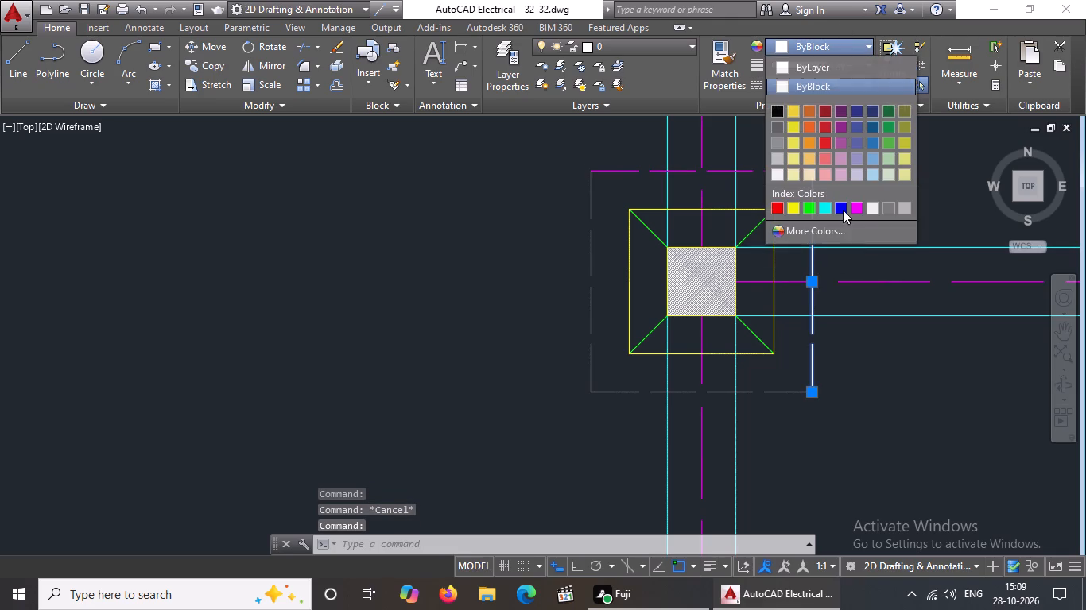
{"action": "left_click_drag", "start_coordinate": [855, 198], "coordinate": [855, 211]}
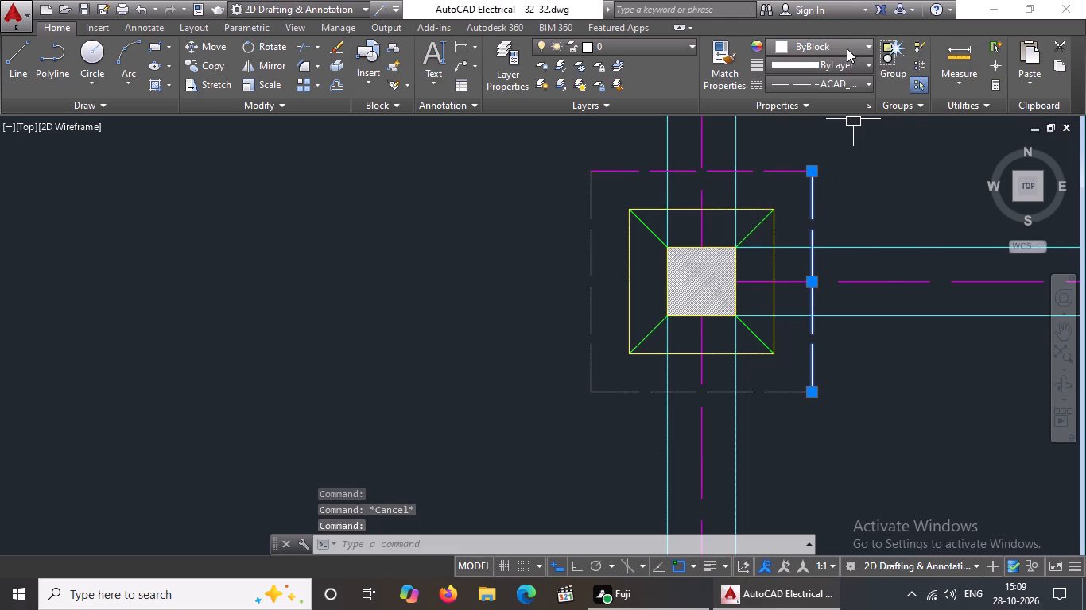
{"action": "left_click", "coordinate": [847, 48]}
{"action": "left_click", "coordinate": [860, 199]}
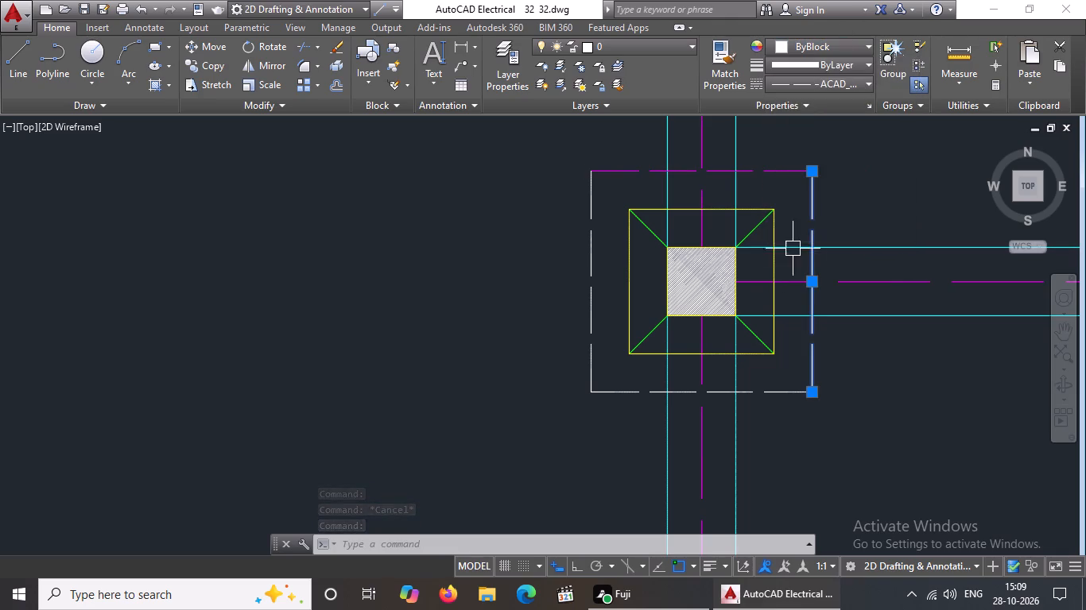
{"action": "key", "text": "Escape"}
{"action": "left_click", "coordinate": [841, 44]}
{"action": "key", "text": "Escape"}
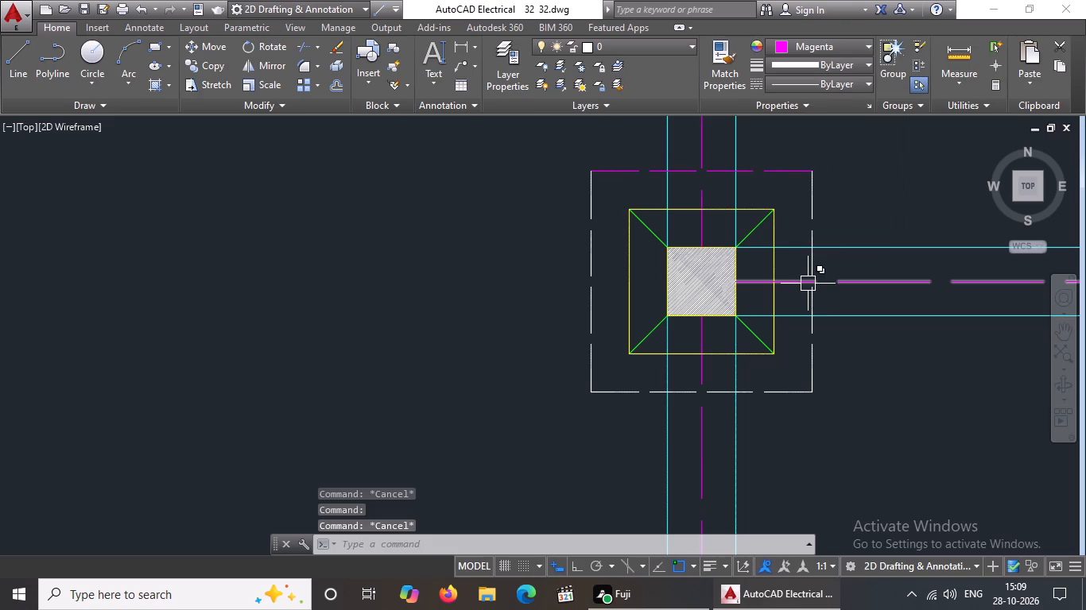
Colour the right, left and bottom edges of the sixth row's left-column footing outline magenta.
{"action": "left_click", "coordinate": [805, 203]}
{"action": "left_click", "coordinate": [837, 51]}
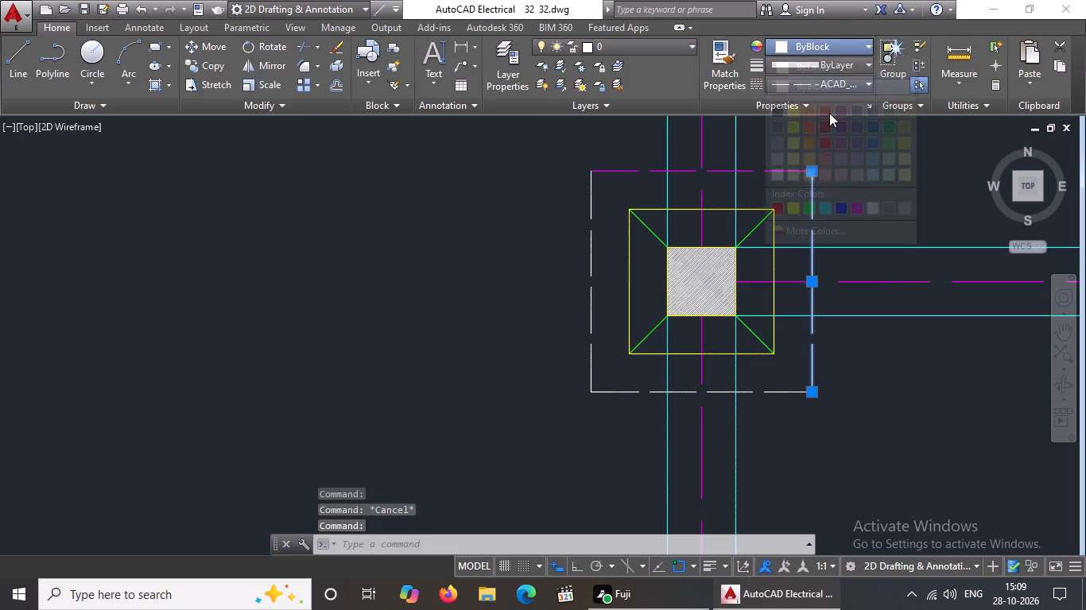
{"action": "left_click", "coordinate": [854, 204]}
{"action": "key", "text": "Escape"}
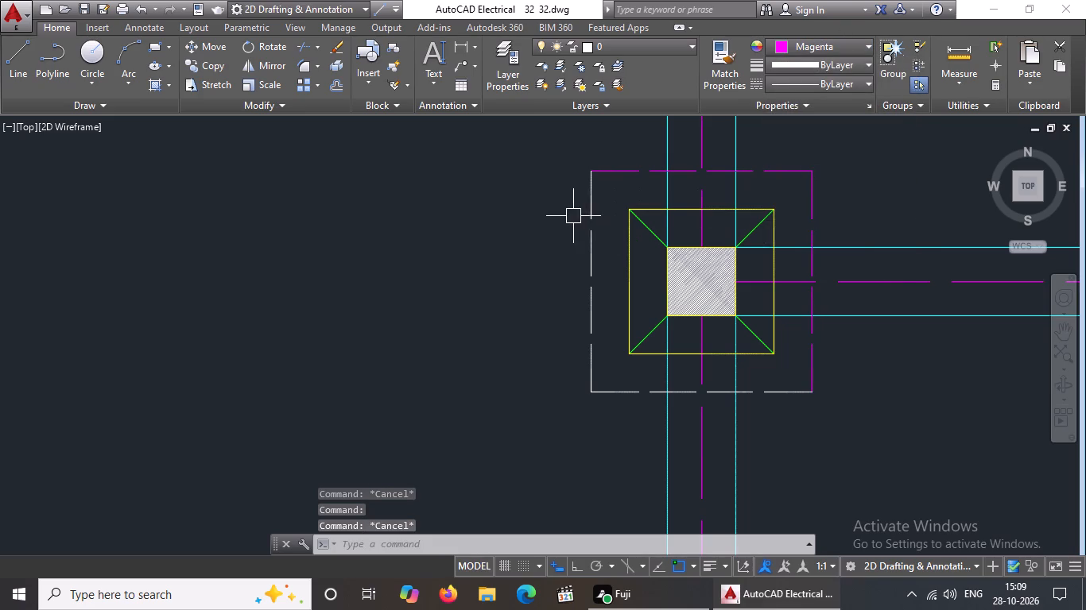
{"action": "left_click", "coordinate": [595, 208]}
{"action": "left_click", "coordinate": [837, 44]}
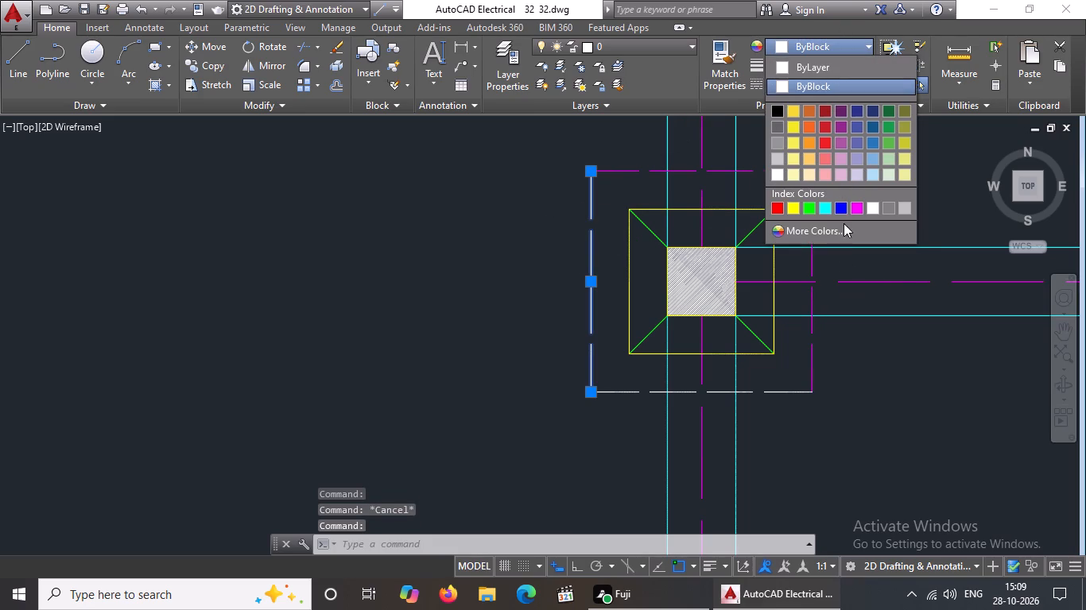
{"action": "left_click", "coordinate": [856, 203]}
{"action": "key", "text": "Escape"}
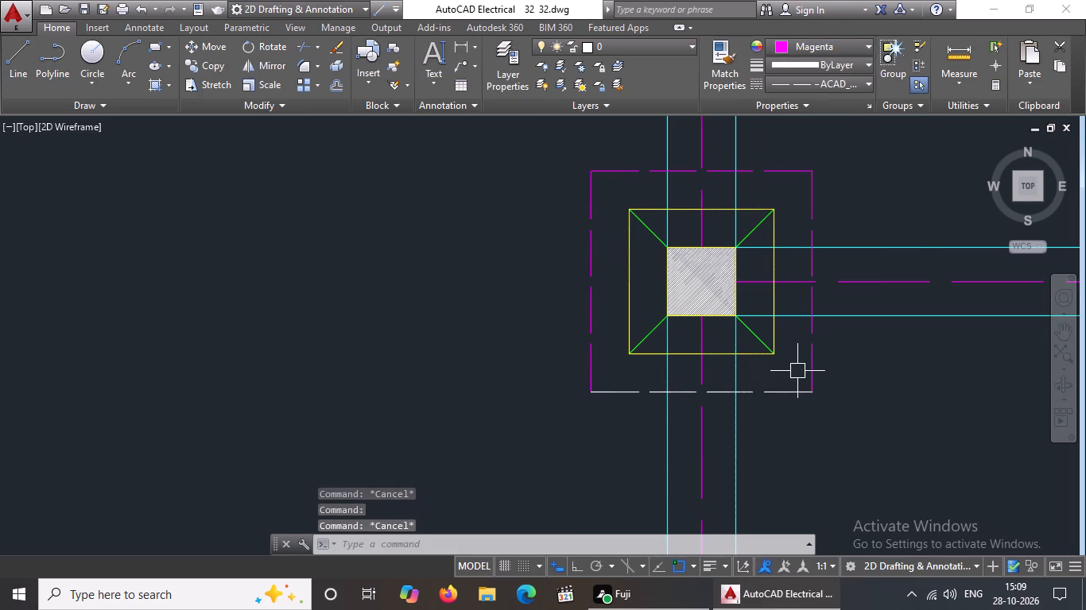
{"action": "left_click", "coordinate": [774, 392]}
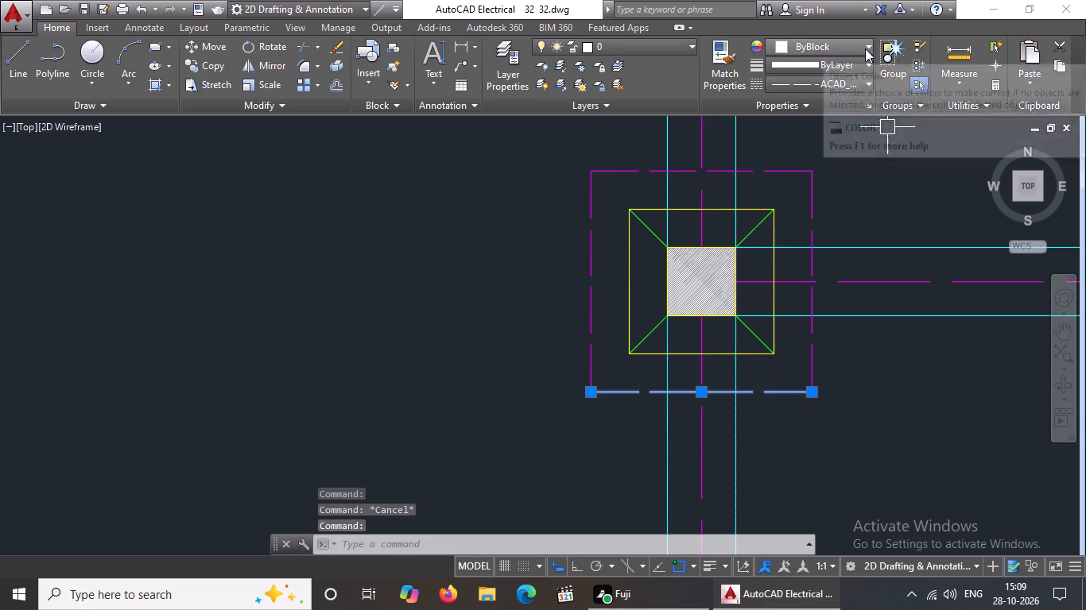
{"action": "left_click", "coordinate": [865, 48]}
{"action": "left_click", "coordinate": [856, 203]}
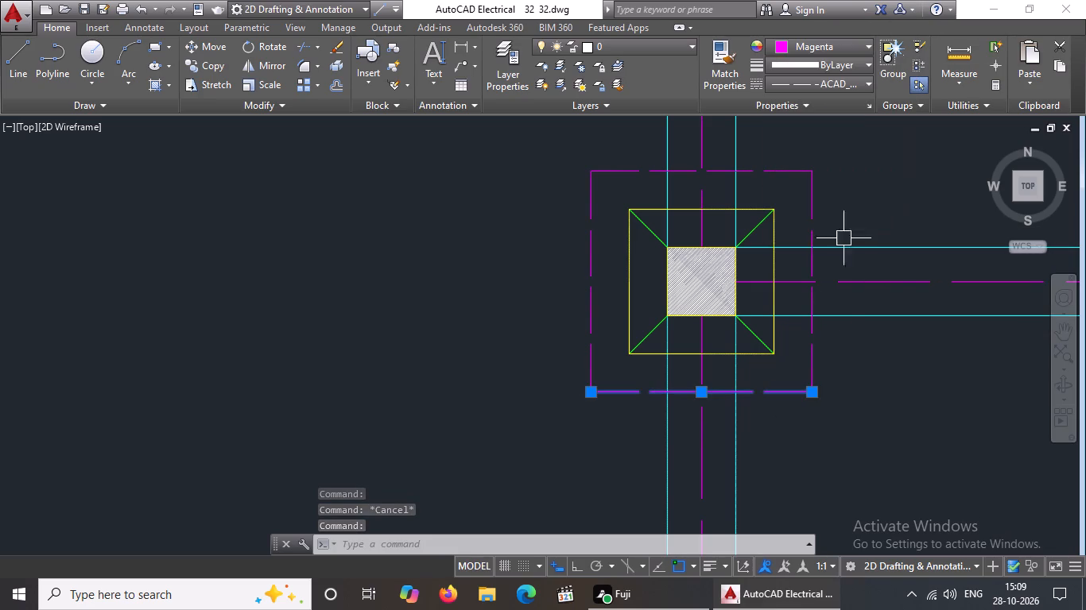
{"action": "key", "text": "Escape"}
Colour the bottom and right edges of the dashed outline around the sixth row's middle-column footing magenta.
{"action": "scroll", "coordinate": [595, 389], "scroll_direction": "down", "scroll_amount": 5}
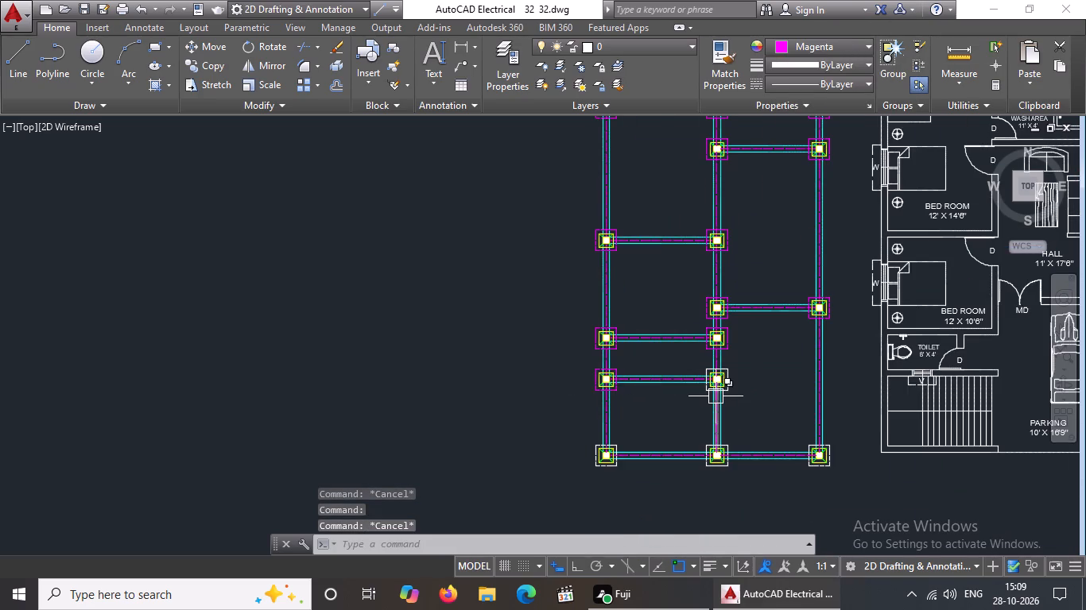
{"action": "scroll", "coordinate": [723, 392], "scroll_direction": "up", "scroll_amount": 5}
{"action": "left_click", "coordinate": [728, 388]}
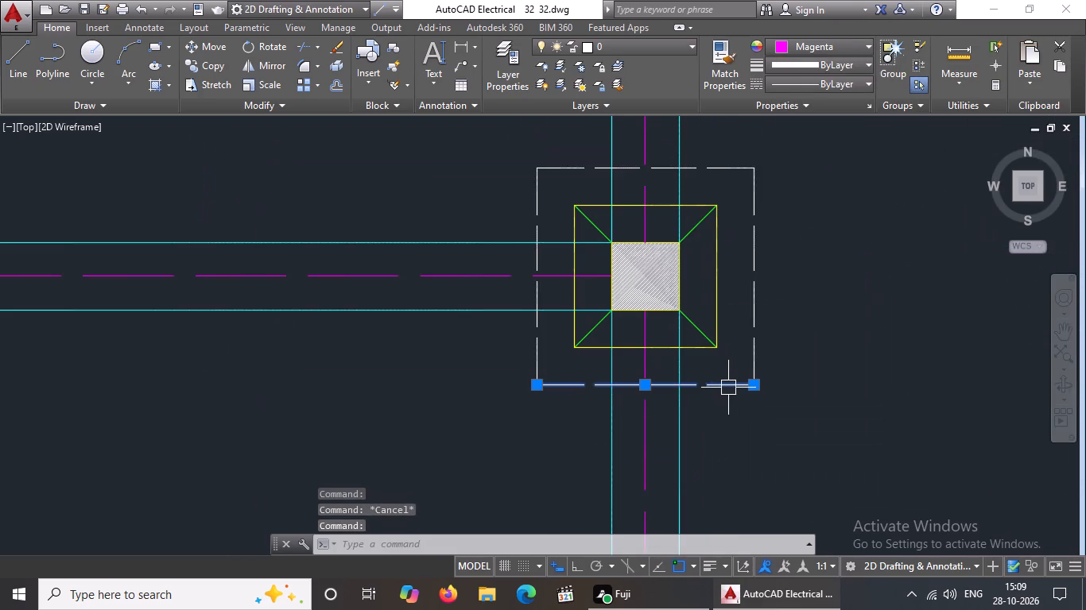
{"action": "left_click", "coordinate": [851, 44]}
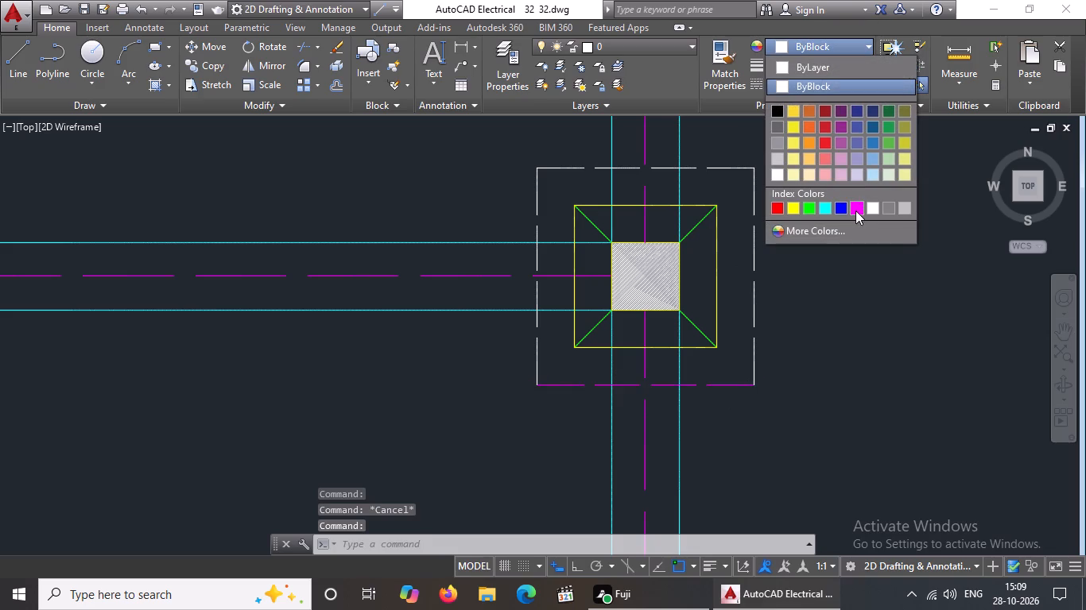
{"action": "left_click", "coordinate": [855, 207]}
{"action": "key", "text": "Escape"}
{"action": "left_click", "coordinate": [750, 299]}
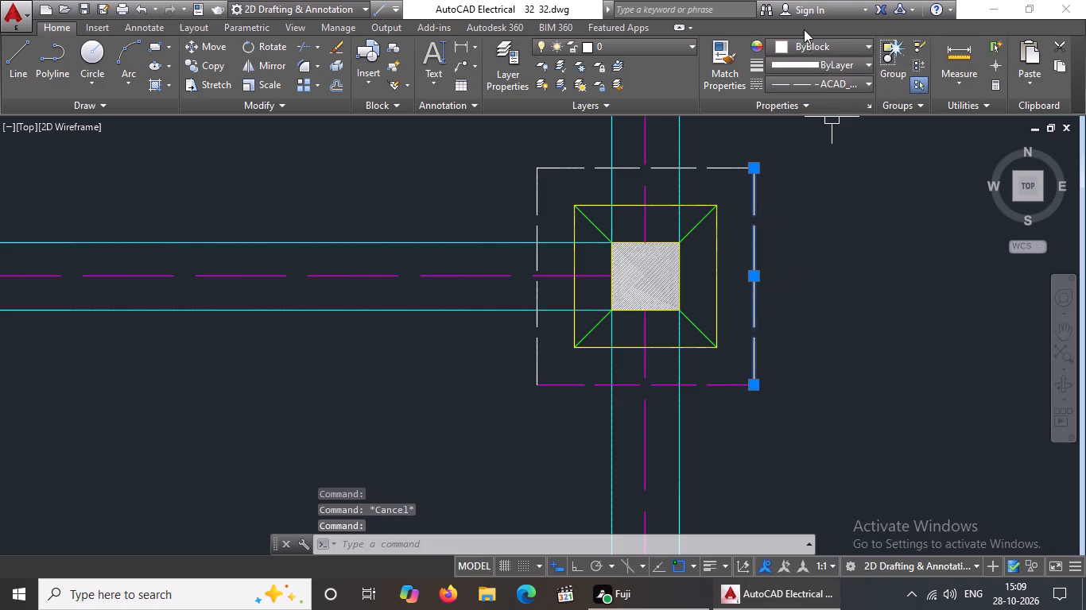
{"action": "left_click", "coordinate": [808, 48]}
{"action": "left_click", "coordinate": [855, 204]}
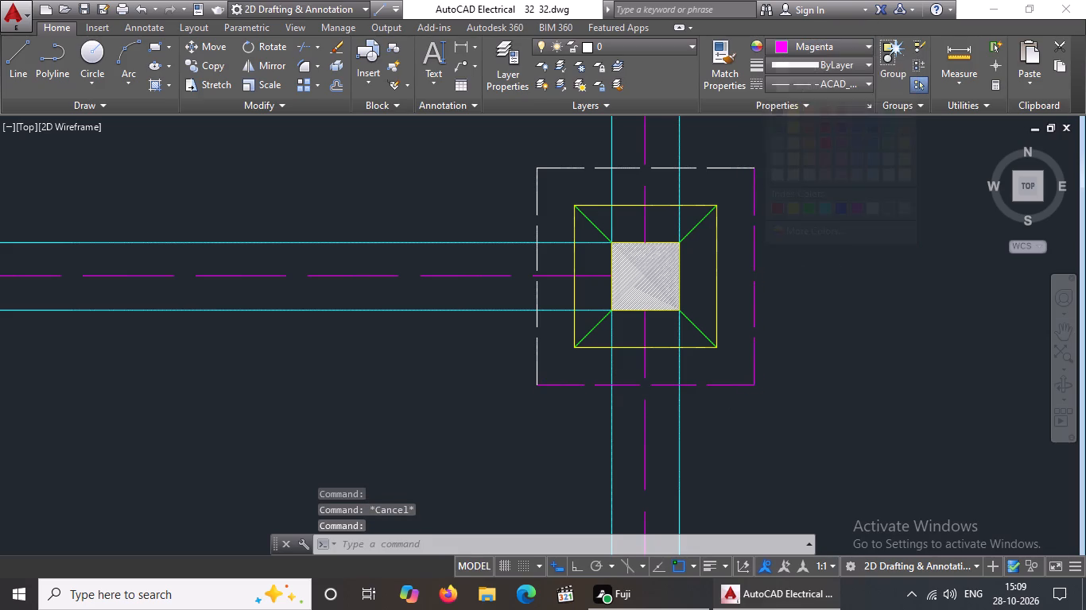
{"action": "key", "text": "Escape"}
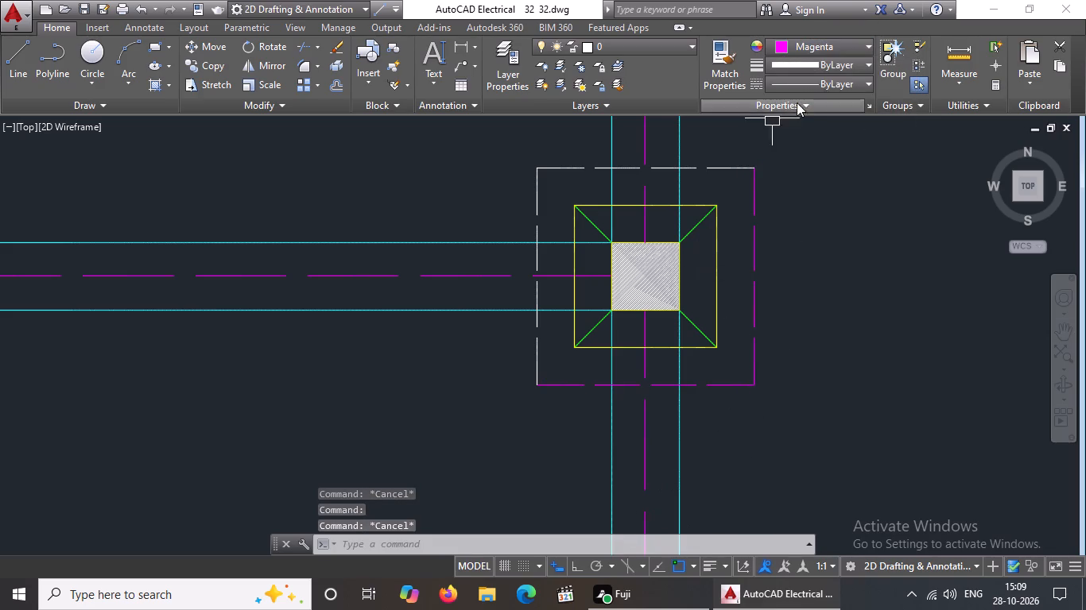
Colour the top and left edges of the sixth row's middle-column footing outline magenta.
{"action": "left_click", "coordinate": [734, 162]}
{"action": "left_click", "coordinate": [816, 41]}
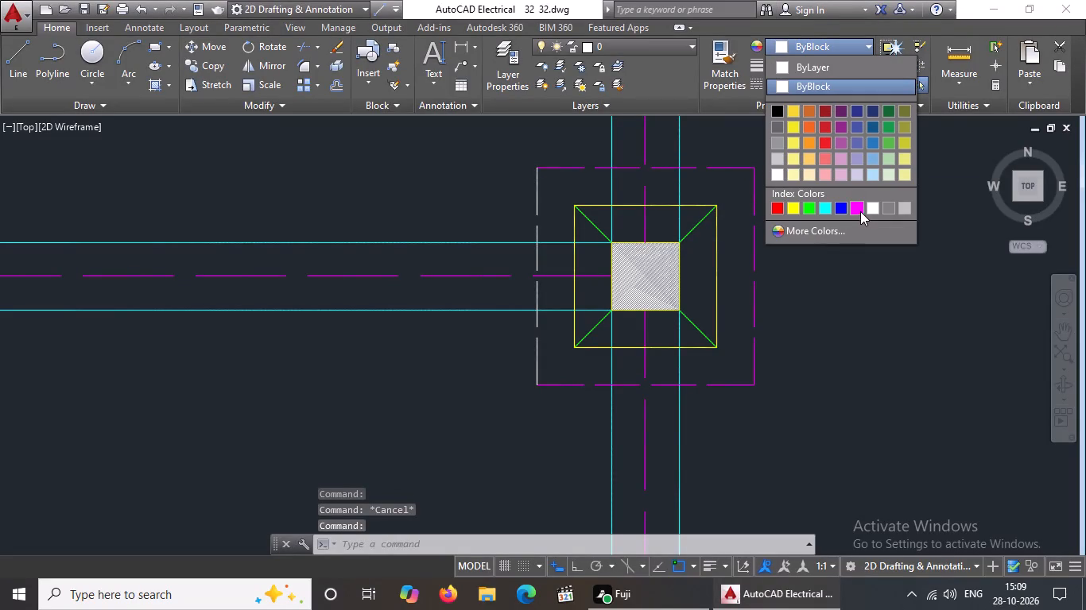
{"action": "left_click", "coordinate": [860, 210]}
{"action": "key", "text": "Escape"}
{"action": "left_click", "coordinate": [537, 187]}
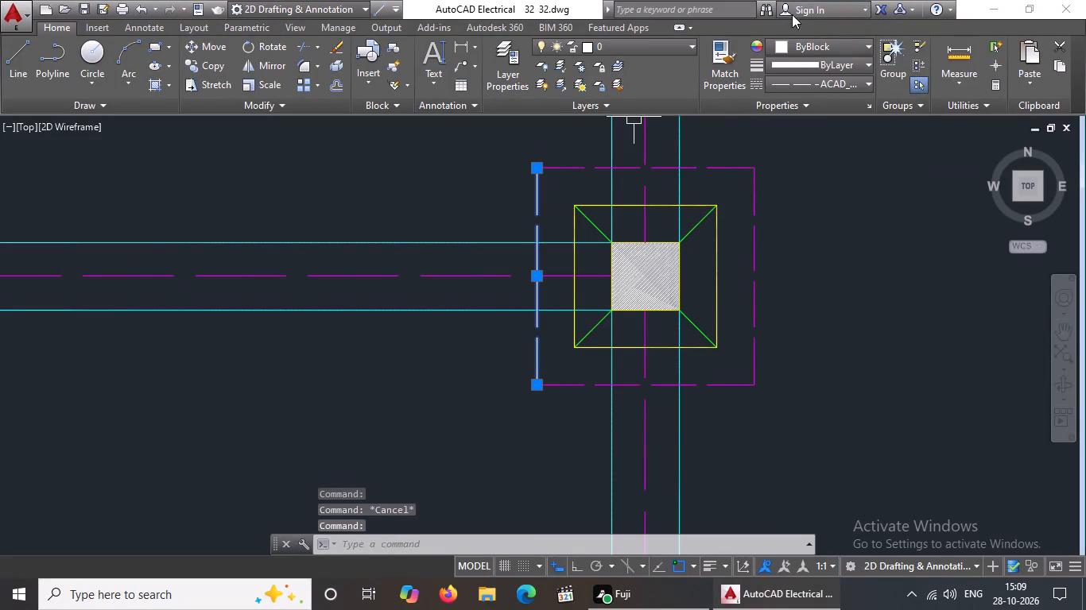
{"action": "left_click", "coordinate": [793, 38]}
{"action": "left_click", "coordinate": [856, 204]}
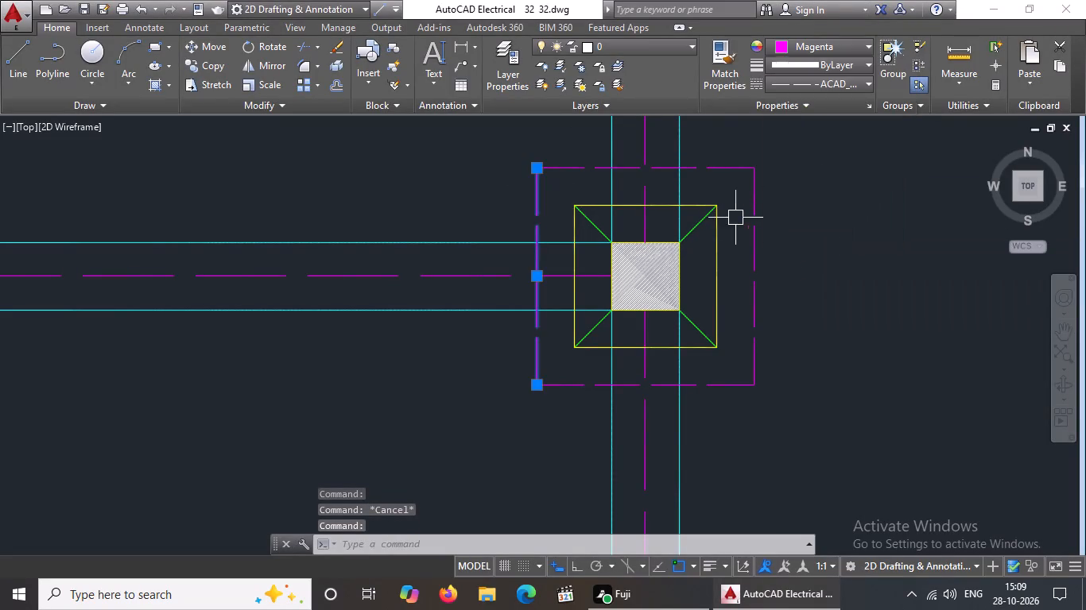
{"action": "scroll", "coordinate": [735, 217], "scroll_direction": "down", "scroll_amount": 3}
{"action": "key", "text": "Escape"}
Colour the top and left edges of the dashed outline around the bottom row's left-column footing magenta.
{"action": "scroll", "coordinate": [461, 423], "scroll_direction": "up", "scroll_amount": 3}
{"action": "left_click", "coordinate": [405, 325]}
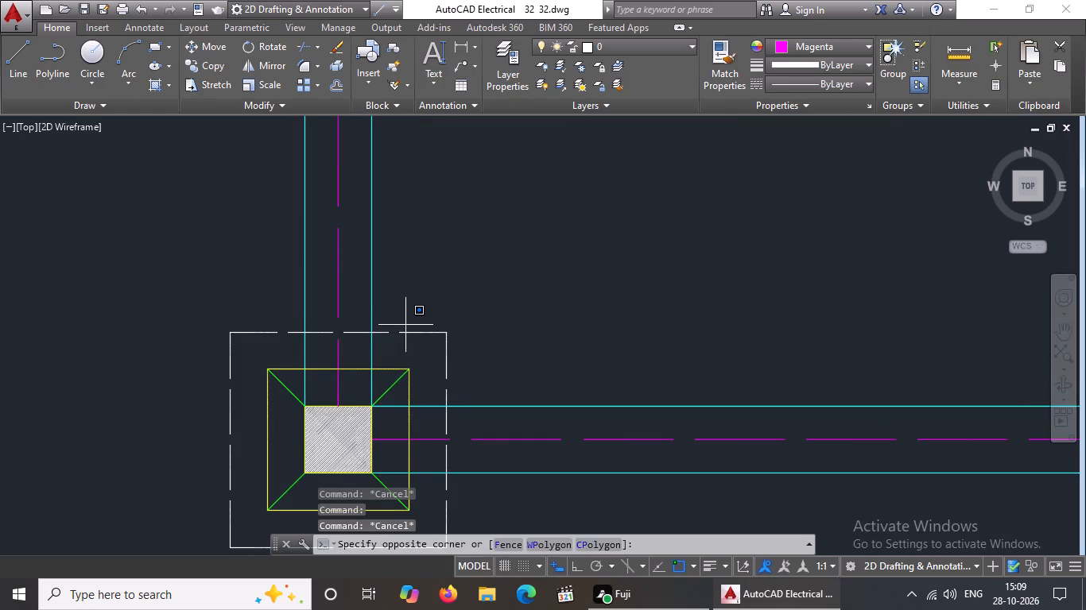
{"action": "left_click", "coordinate": [405, 333]}
{"action": "left_click", "coordinate": [406, 334]}
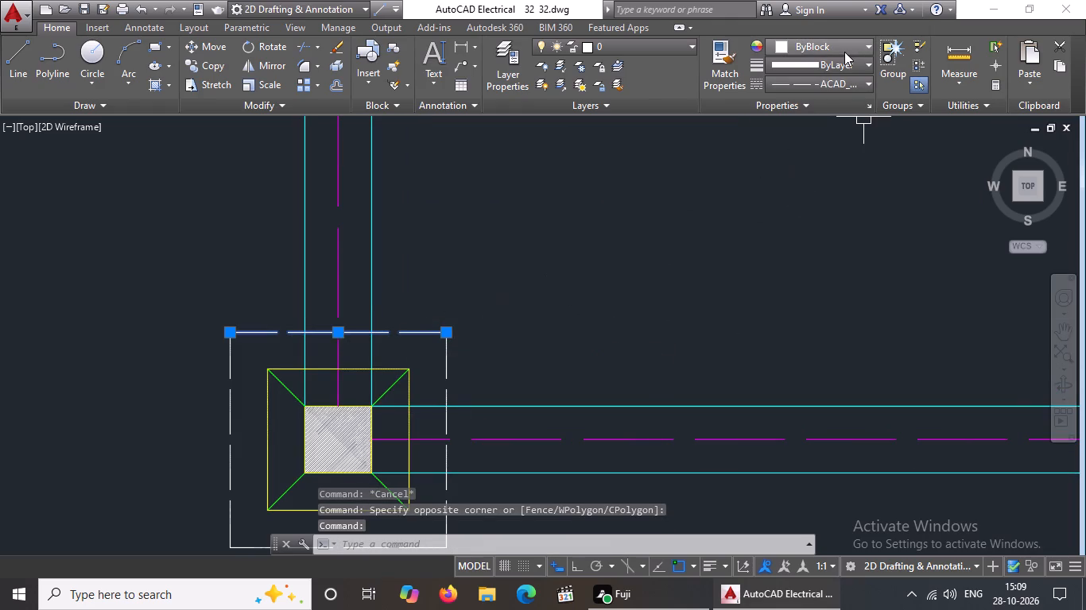
{"action": "left_click", "coordinate": [845, 51]}
{"action": "left_click", "coordinate": [858, 202]}
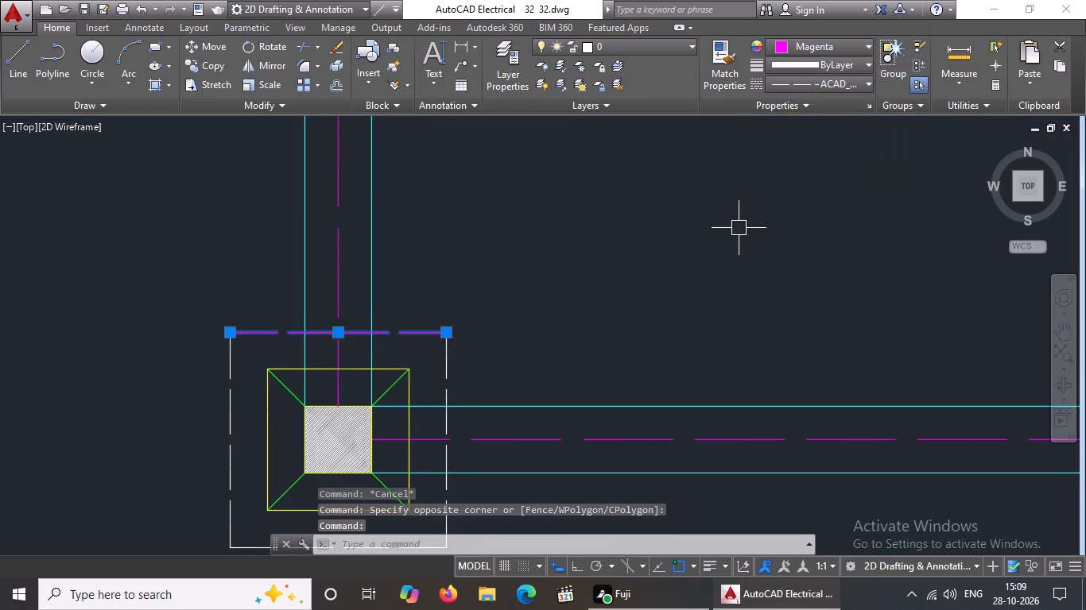
{"action": "key", "text": "Escape"}
{"action": "scroll", "coordinate": [577, 233], "scroll_direction": "down", "scroll_amount": 3}
{"action": "scroll", "coordinate": [527, 260], "scroll_direction": "up", "scroll_amount": 3}
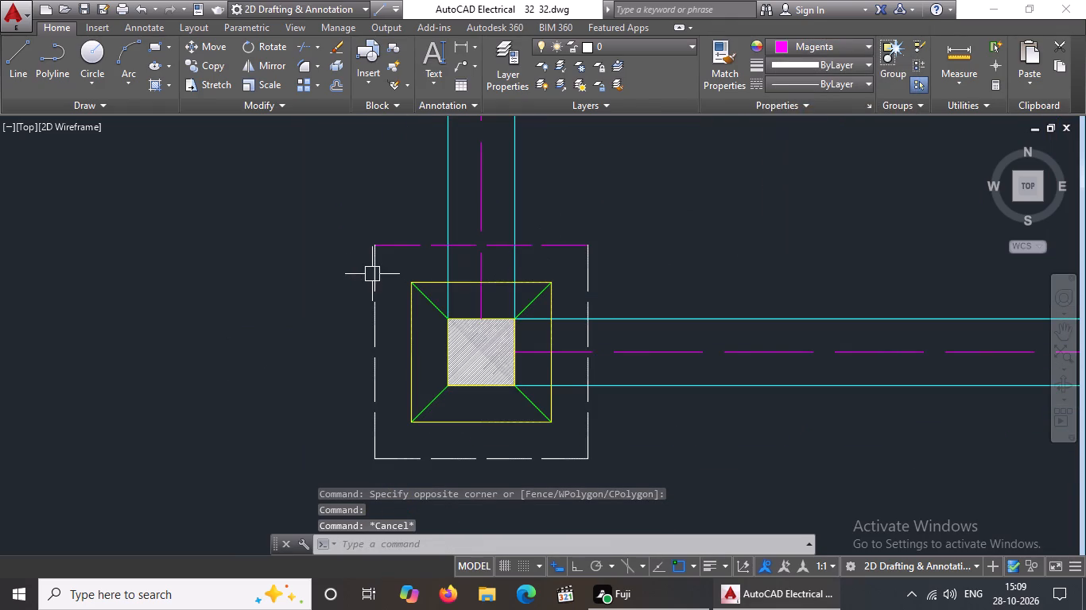
{"action": "left_click", "coordinate": [372, 274]}
{"action": "left_click", "coordinate": [868, 41]}
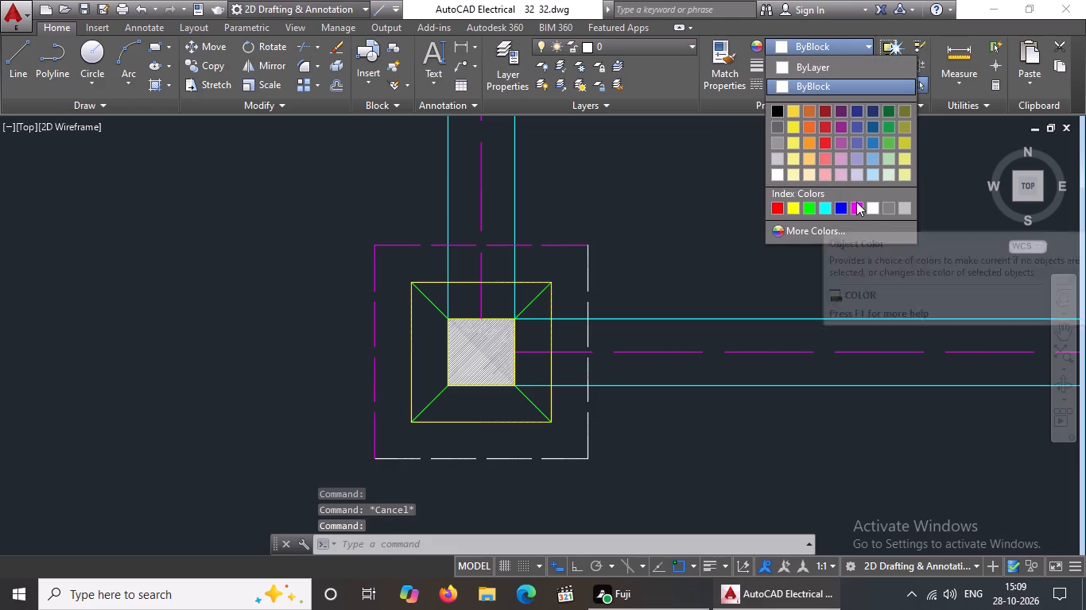
{"action": "left_click", "coordinate": [856, 200]}
{"action": "key", "text": "Escape"}
Colour the right and bottom edges of the bottom row's left-column footing outline magenta.
{"action": "left_click", "coordinate": [571, 272]}
{"action": "double_click", "coordinate": [587, 264]}
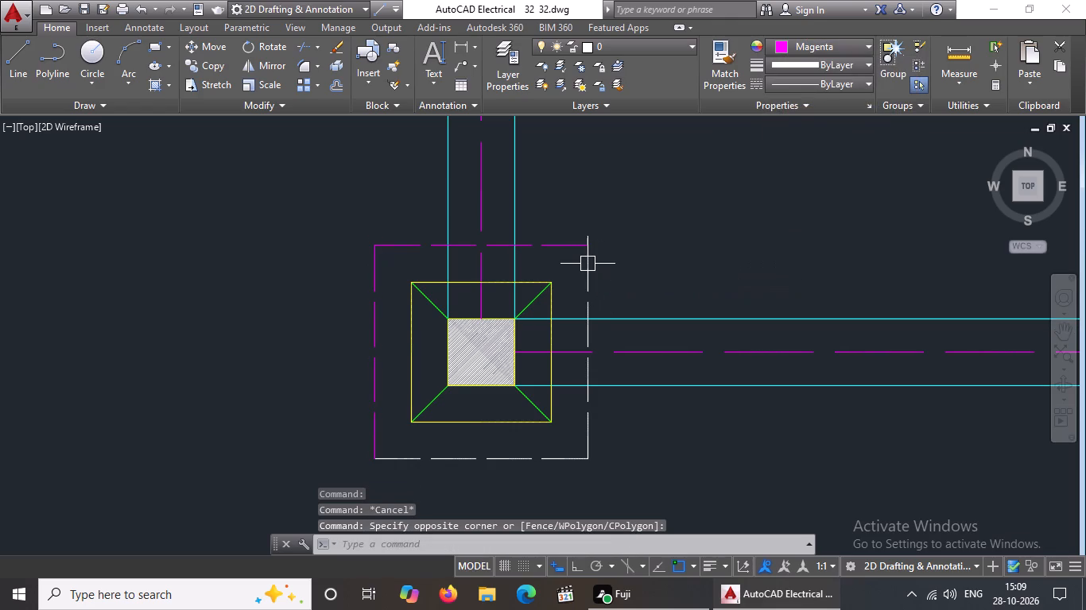
{"action": "left_click", "coordinate": [586, 298]}
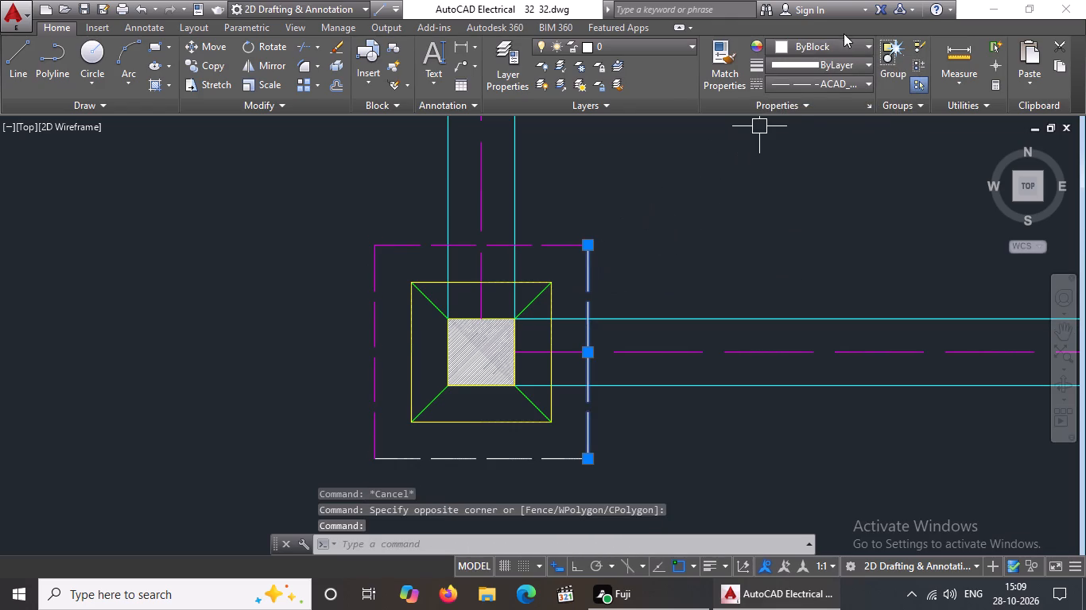
{"action": "left_click", "coordinate": [844, 42]}
{"action": "left_click", "coordinate": [855, 207]}
{"action": "key", "text": "Escape"}
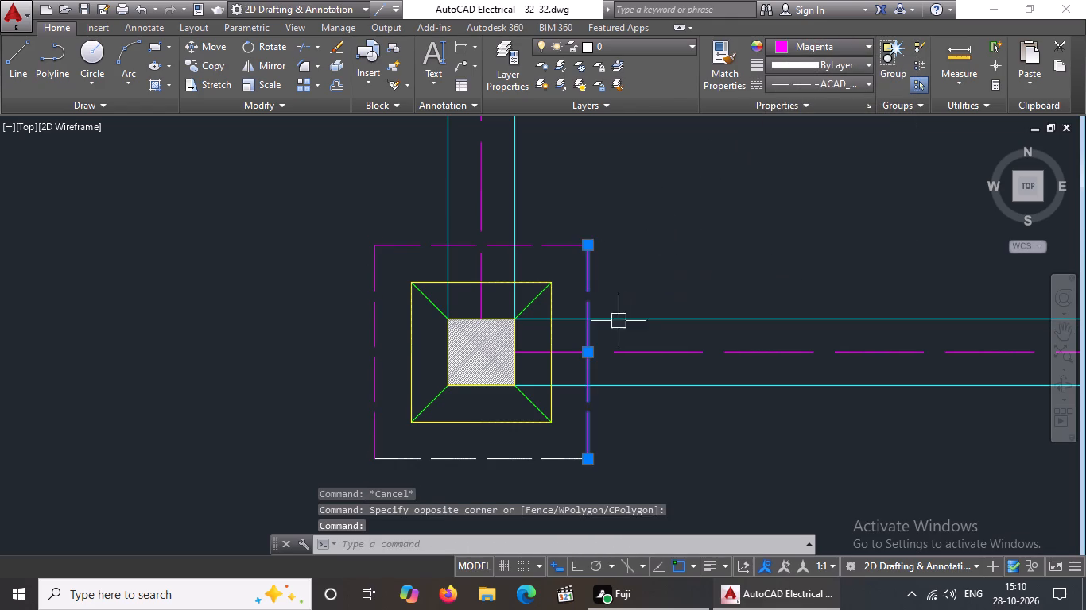
{"action": "left_click", "coordinate": [510, 446]}
{"action": "left_click", "coordinate": [510, 454]}
{"action": "left_click", "coordinate": [510, 460]}
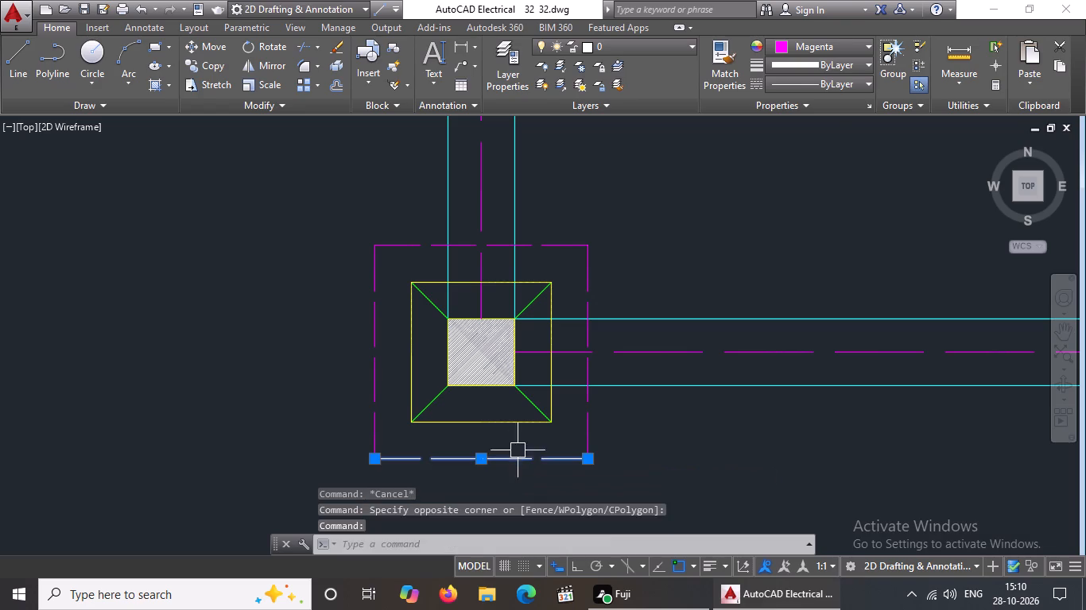
{"action": "left_click", "coordinate": [847, 38]}
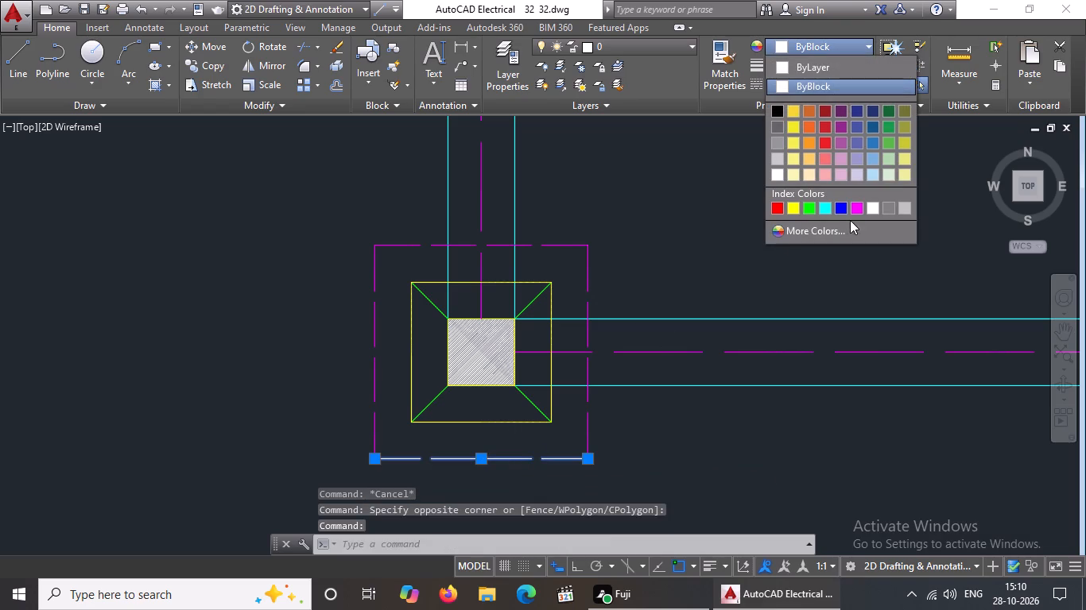
{"action": "left_click", "coordinate": [854, 203]}
{"action": "scroll", "coordinate": [680, 219], "scroll_direction": "down", "scroll_amount": 3}
{"action": "key", "text": "Escape"}
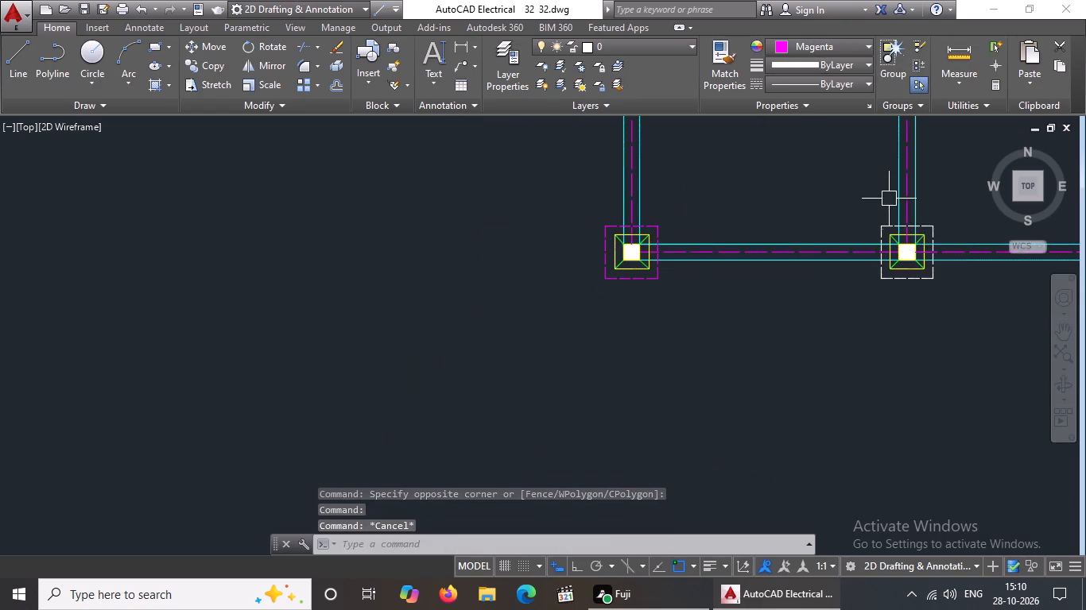
Colour the top and right edges of the dashed outline around the bottom row's middle-column footing magenta.
{"action": "scroll", "coordinate": [919, 189], "scroll_direction": "up", "scroll_amount": 3}
{"action": "scroll", "coordinate": [893, 220], "scroll_direction": "down", "scroll_amount": 5}
{"action": "scroll", "coordinate": [968, 226], "scroll_direction": "up", "scroll_amount": 3}
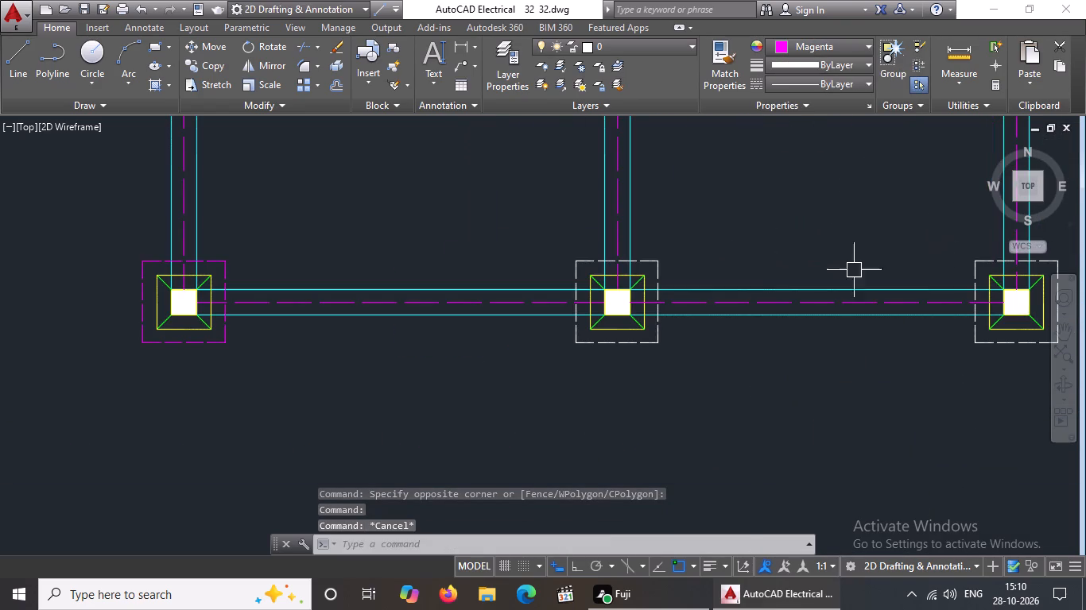
{"action": "scroll", "coordinate": [642, 315], "scroll_direction": "up", "scroll_amount": 2}
{"action": "left_click", "coordinate": [663, 180]}
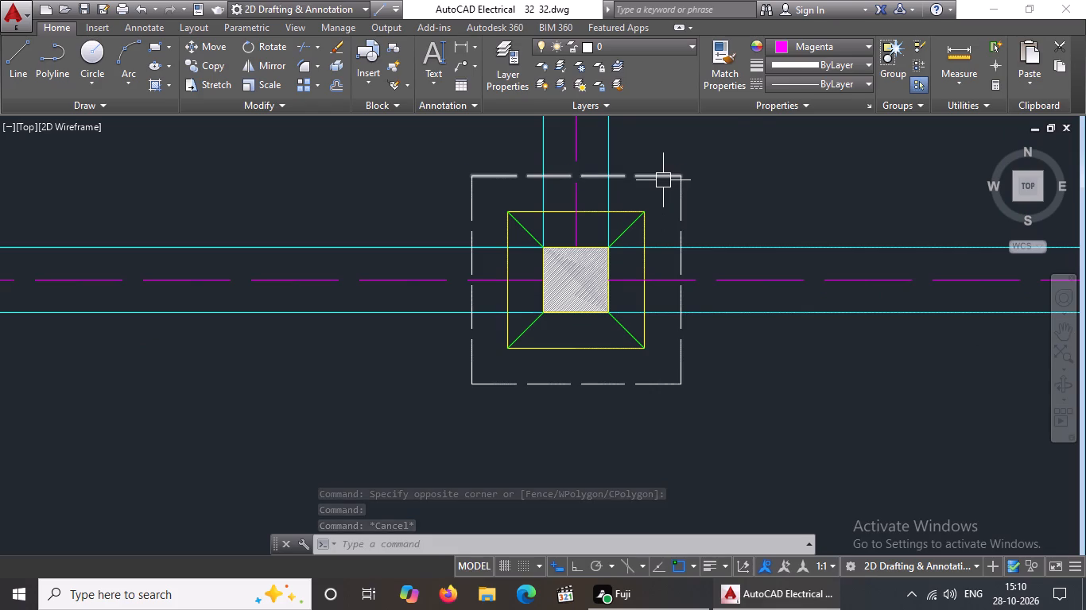
{"action": "left_click", "coordinate": [831, 46]}
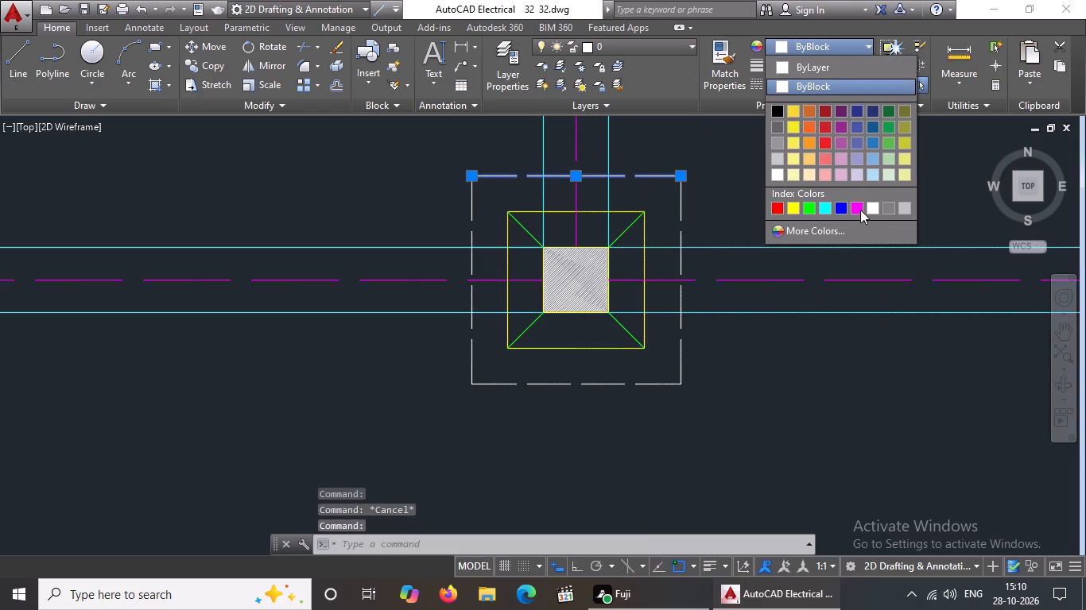
{"action": "left_click", "coordinate": [856, 204]}
{"action": "key", "text": "Escape"}
{"action": "left_click", "coordinate": [683, 217]}
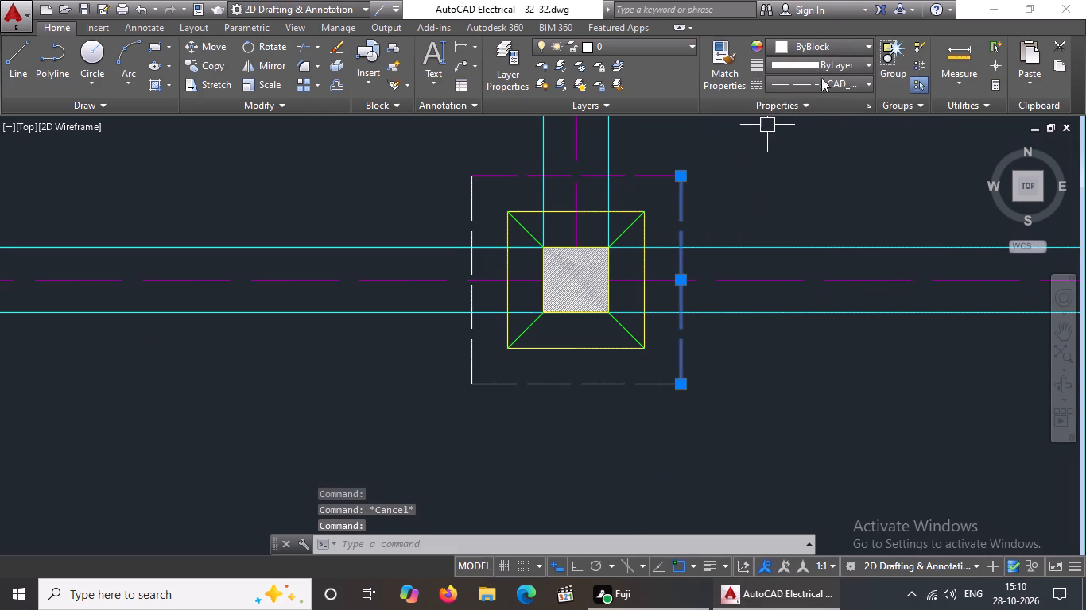
{"action": "left_click", "coordinate": [844, 46]}
{"action": "left_click", "coordinate": [853, 203]}
{"action": "key", "text": "Escape"}
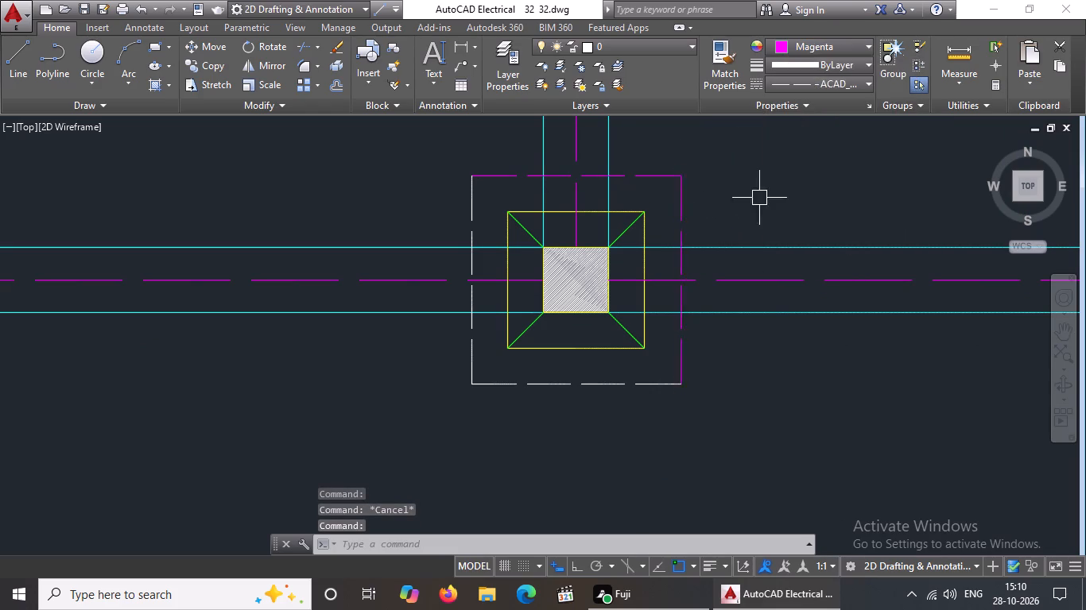
Colour the left and bottom edges of the bottom row's middle-column footing outline magenta.
{"action": "left_click", "coordinate": [463, 205]}
{"action": "left_click", "coordinate": [469, 199]}
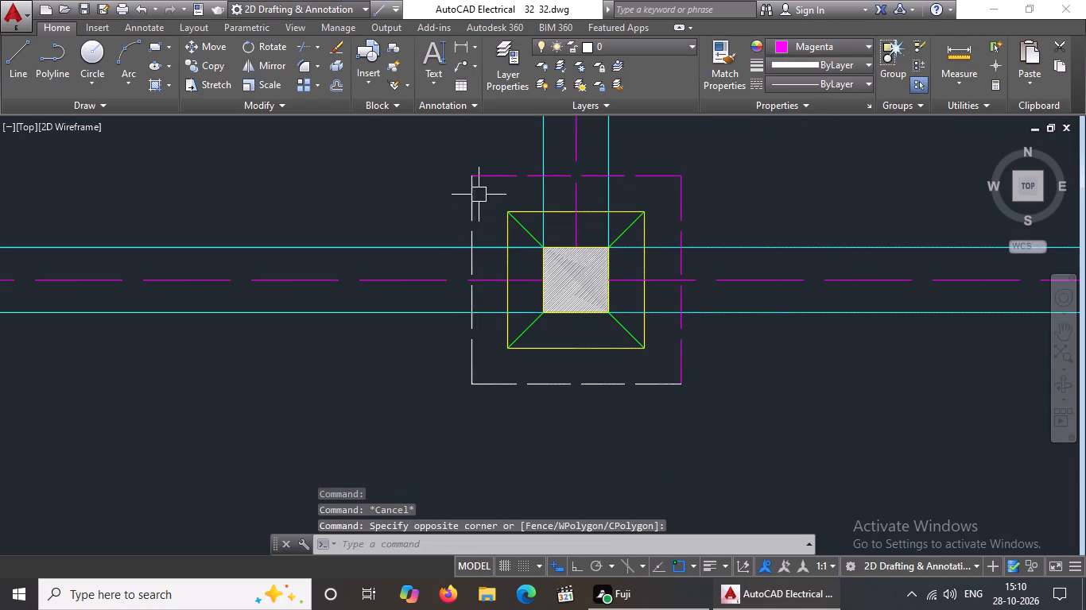
{"action": "left_click", "coordinate": [475, 203]}
{"action": "left_click", "coordinate": [819, 47]}
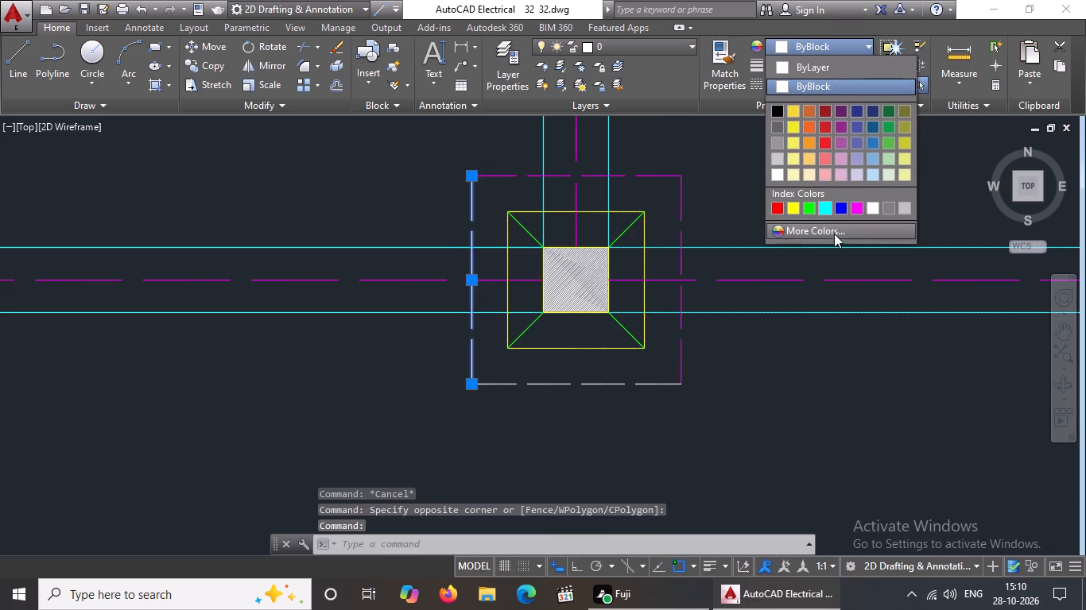
{"action": "left_click", "coordinate": [856, 203]}
{"action": "key", "text": "Escape"}
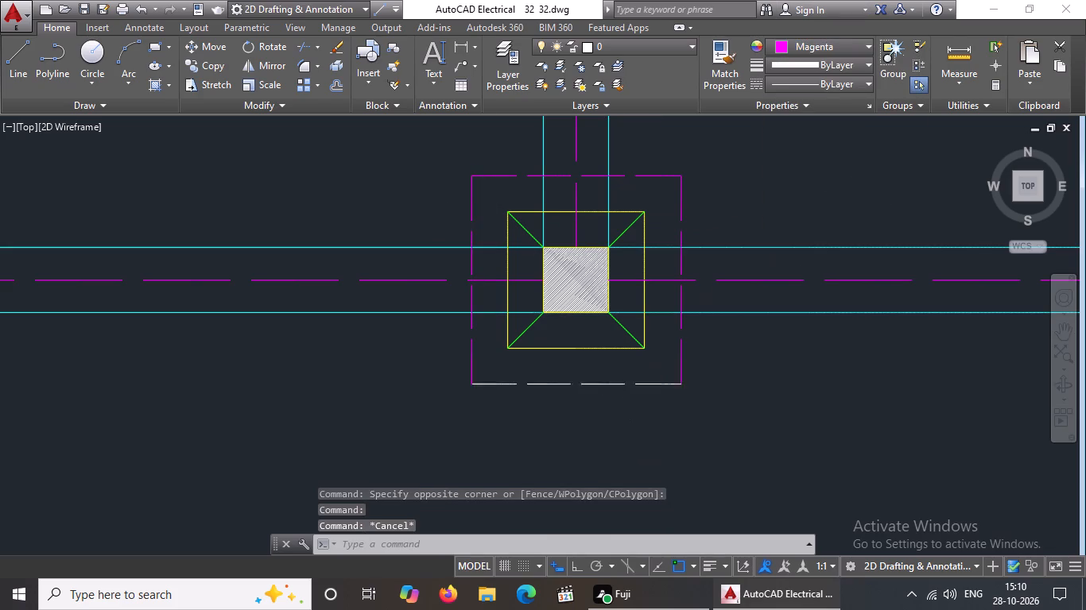
{"action": "left_click", "coordinate": [633, 385]}
{"action": "left_click", "coordinate": [858, 43]}
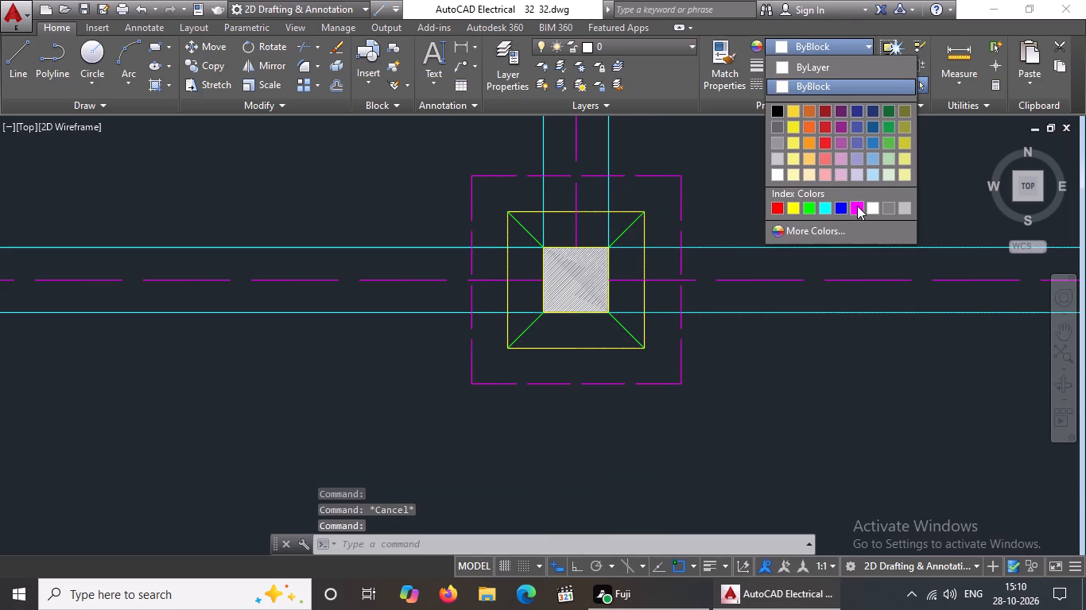
{"action": "left_click", "coordinate": [857, 204]}
{"action": "scroll", "coordinate": [781, 218], "scroll_direction": "down", "scroll_amount": 4}
{"action": "key", "text": "Escape"}
Colour the top and left edges of the dashed outline around the bottom row's right-column footing magenta.
{"action": "scroll", "coordinate": [896, 219], "scroll_direction": "up", "scroll_amount": 2}
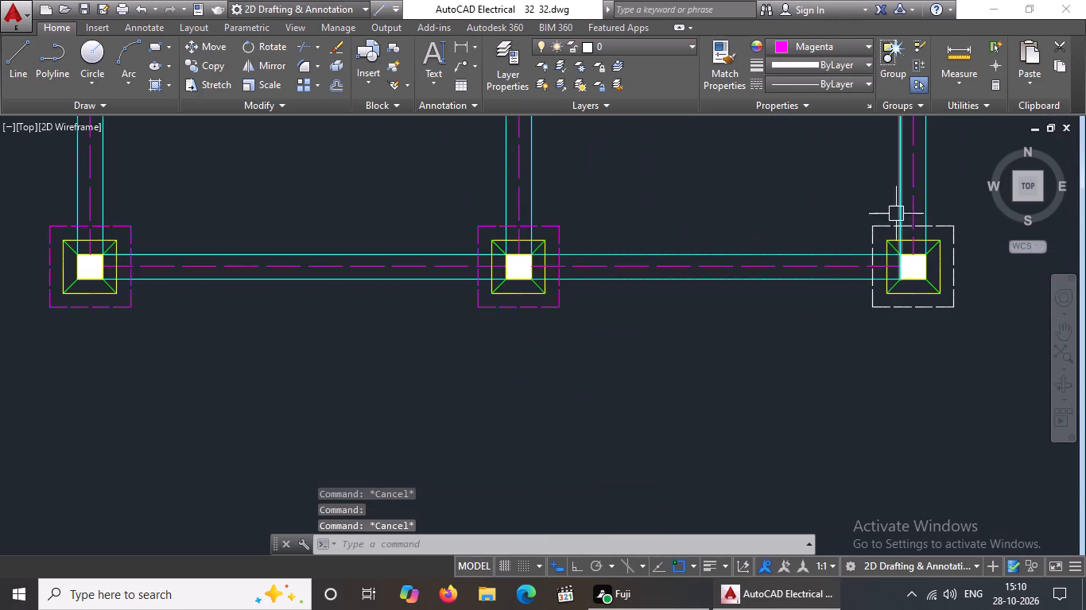
{"action": "scroll", "coordinate": [874, 224], "scroll_direction": "up", "scroll_amount": 2}
{"action": "left_click", "coordinate": [876, 234]}
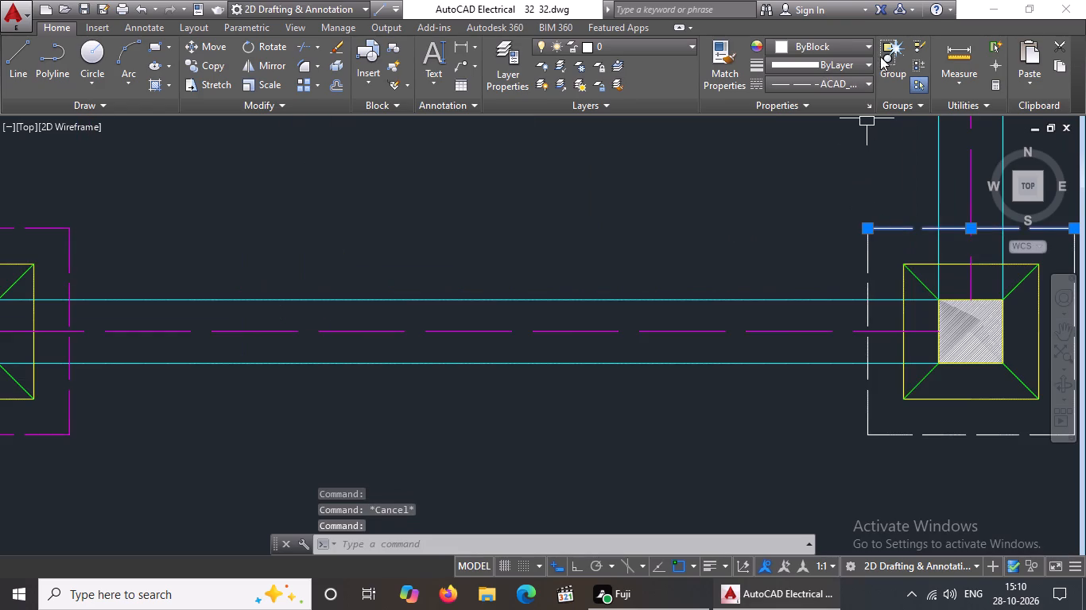
{"action": "left_click", "coordinate": [846, 47]}
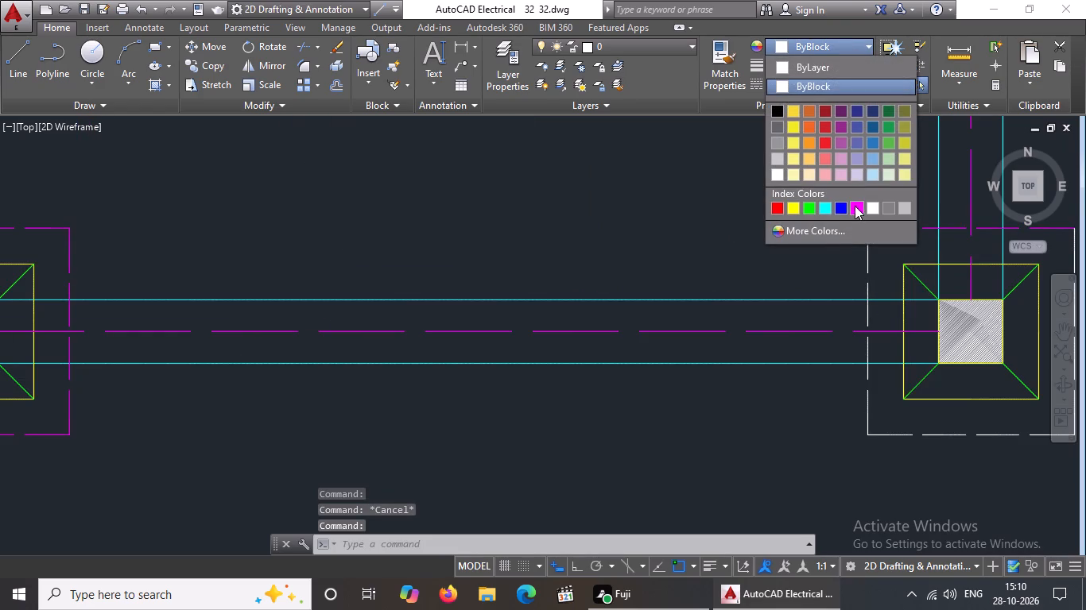
{"action": "left_click", "coordinate": [855, 206]}
{"action": "key", "text": "Escape"}
{"action": "left_click", "coordinate": [870, 258]}
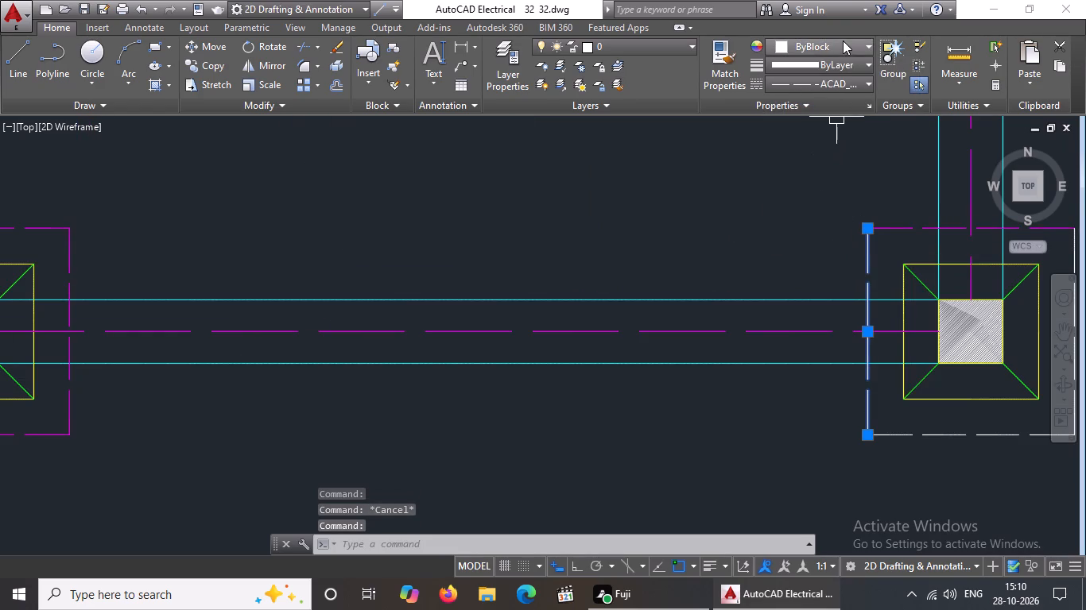
{"action": "left_click", "coordinate": [843, 41]}
{"action": "left_click", "coordinate": [860, 205]}
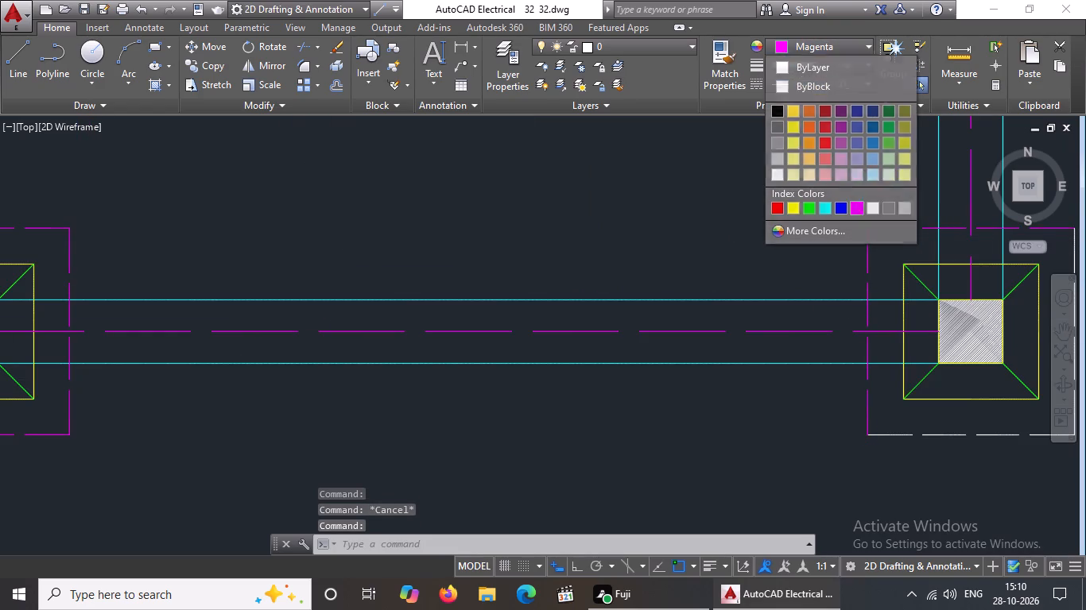
{"action": "key", "text": "Escape"}
Colour the bottom and right edges of the bottom row's right-column footing outline magenta.
{"action": "left_click", "coordinate": [958, 442]}
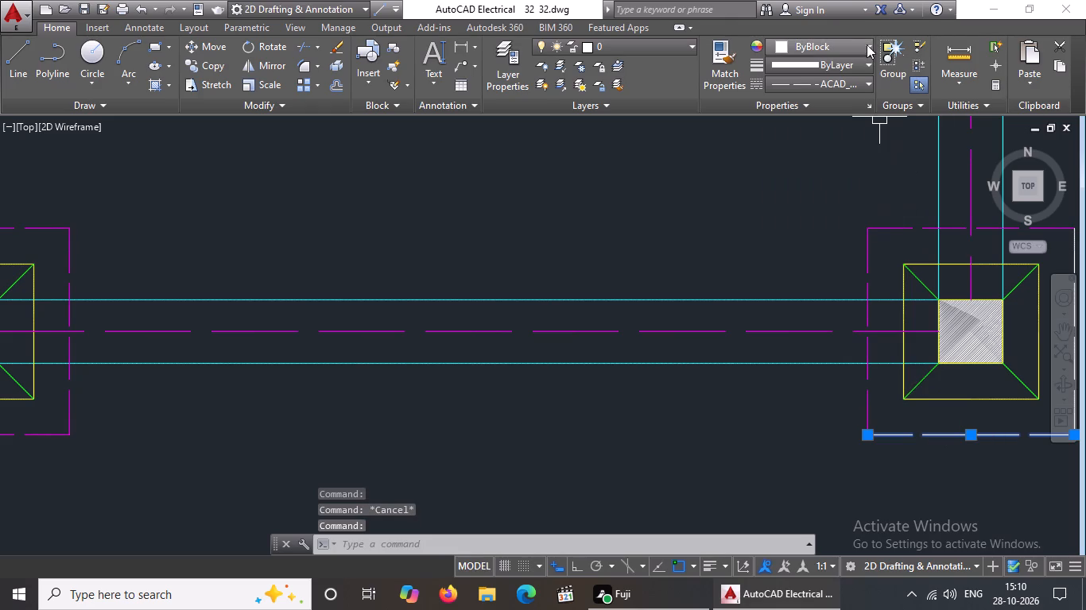
{"action": "left_click", "coordinate": [867, 44]}
{"action": "left_click", "coordinate": [857, 205]}
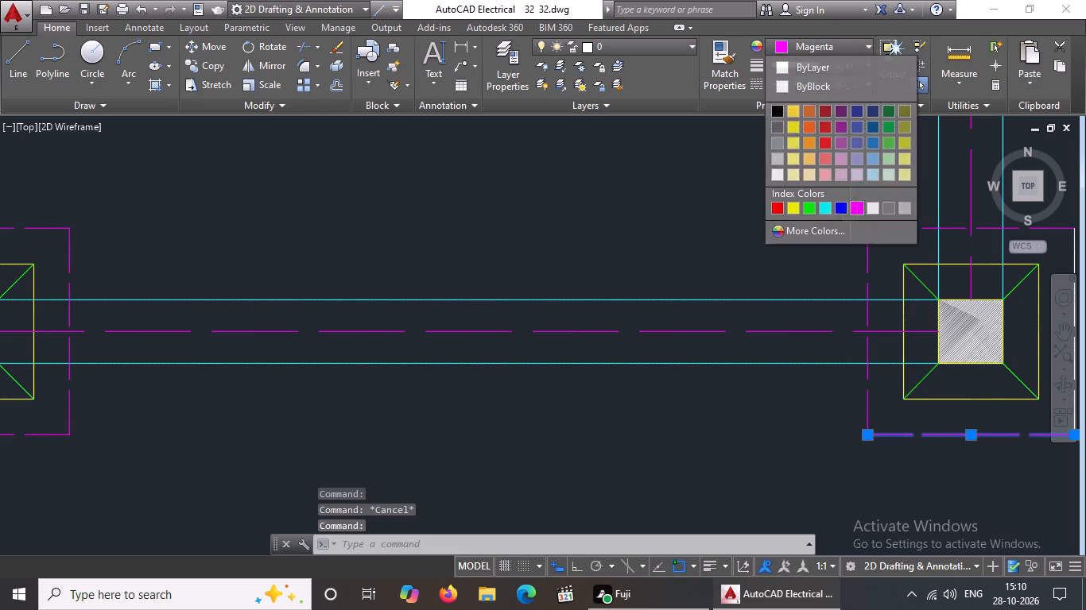
{"action": "scroll", "coordinate": [773, 246], "scroll_direction": "down", "scroll_amount": 3}
{"action": "key", "text": "Escape"}
{"action": "scroll", "coordinate": [861, 269], "scroll_direction": "up", "scroll_amount": 2}
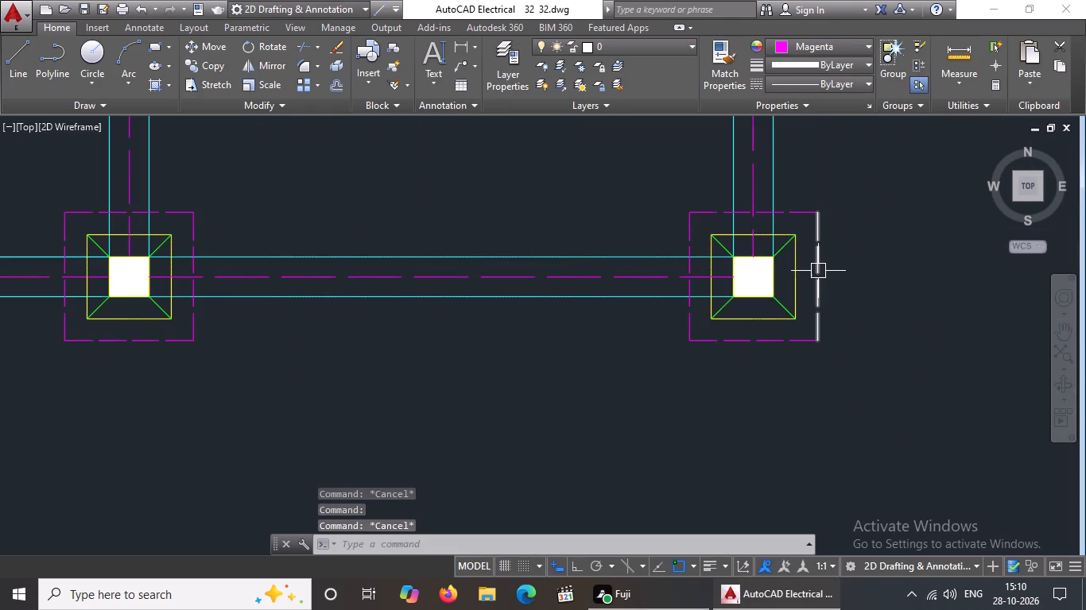
{"action": "left_click", "coordinate": [817, 271]}
{"action": "left_click", "coordinate": [847, 52]}
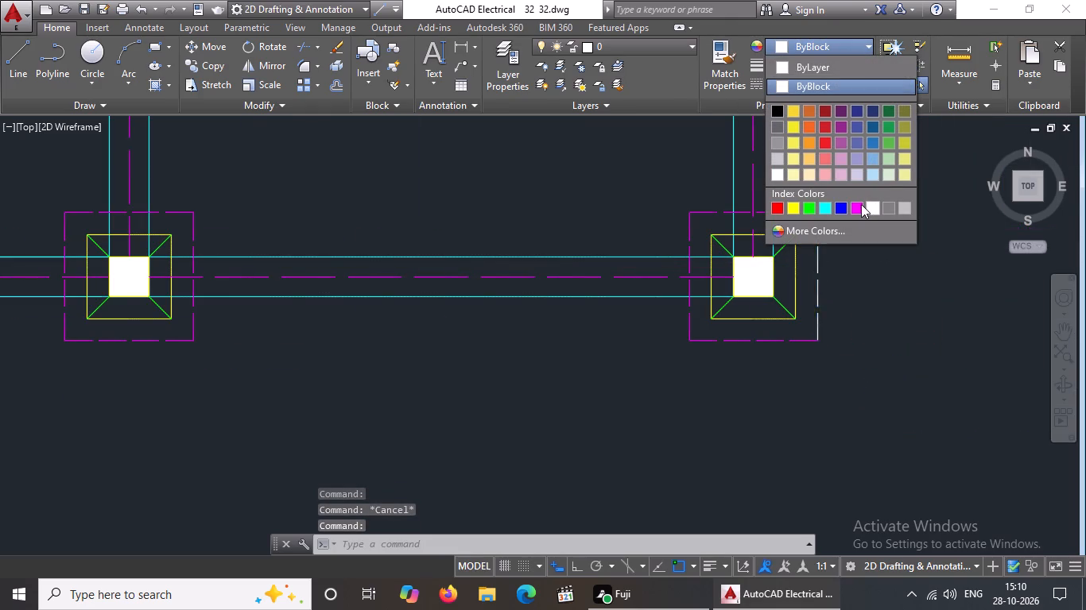
{"action": "left_click", "coordinate": [861, 203]}
{"action": "scroll", "coordinate": [860, 609], "scroll_direction": "down", "scroll_amount": 1}
{"action": "scroll", "coordinate": [913, 488], "scroll_direction": "down", "scroll_amount": 5}
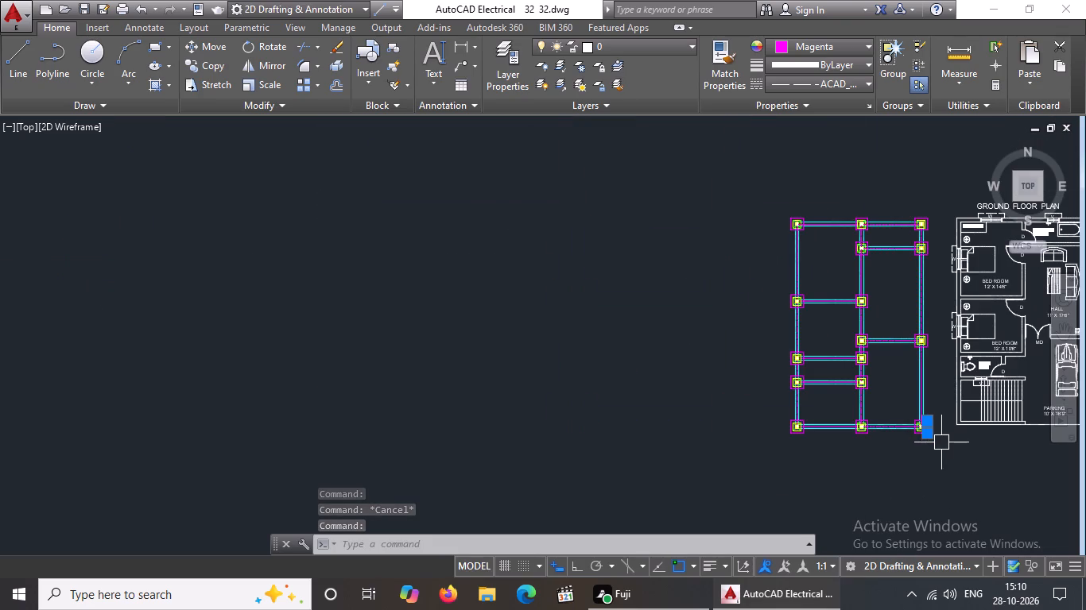
{"action": "key", "text": "Escape"}
{"action": "key", "text": "Escape"}
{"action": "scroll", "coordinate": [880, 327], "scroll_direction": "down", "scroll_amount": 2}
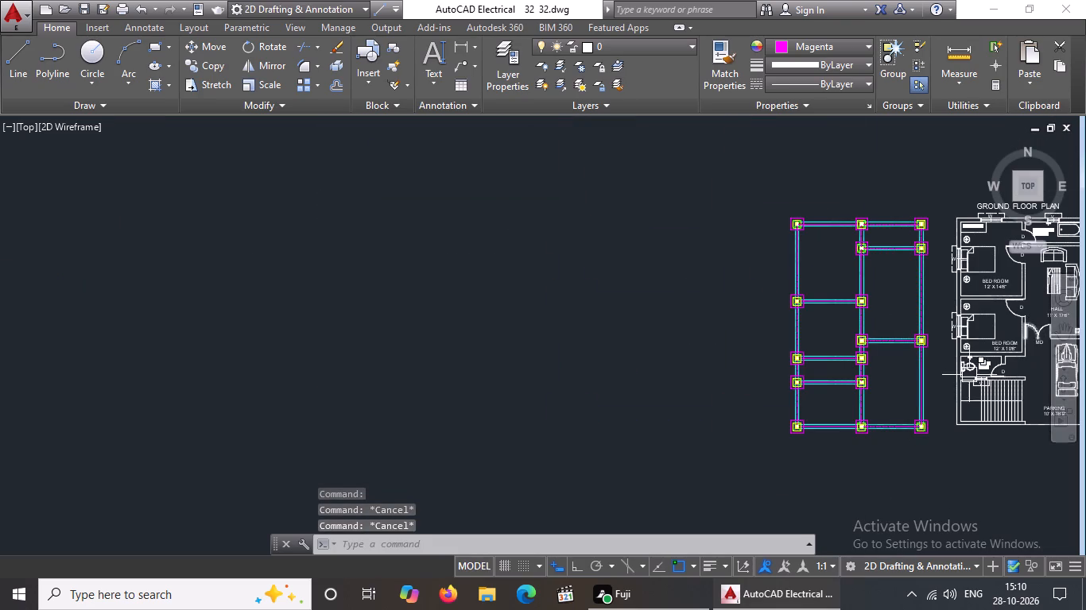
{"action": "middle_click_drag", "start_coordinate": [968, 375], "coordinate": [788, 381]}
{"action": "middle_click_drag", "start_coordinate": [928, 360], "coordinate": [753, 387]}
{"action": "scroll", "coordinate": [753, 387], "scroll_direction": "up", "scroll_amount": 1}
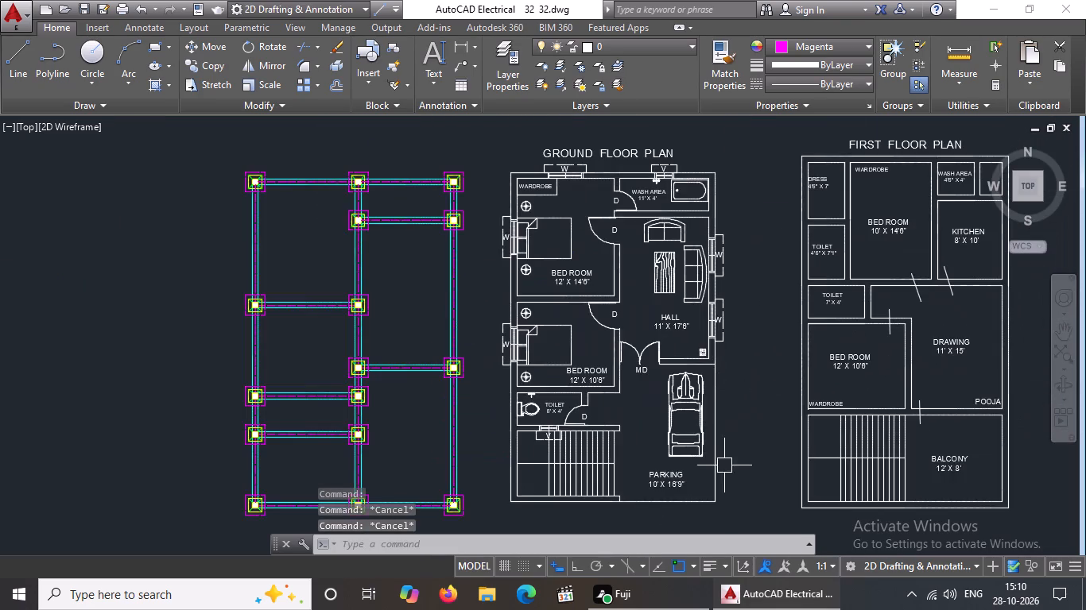
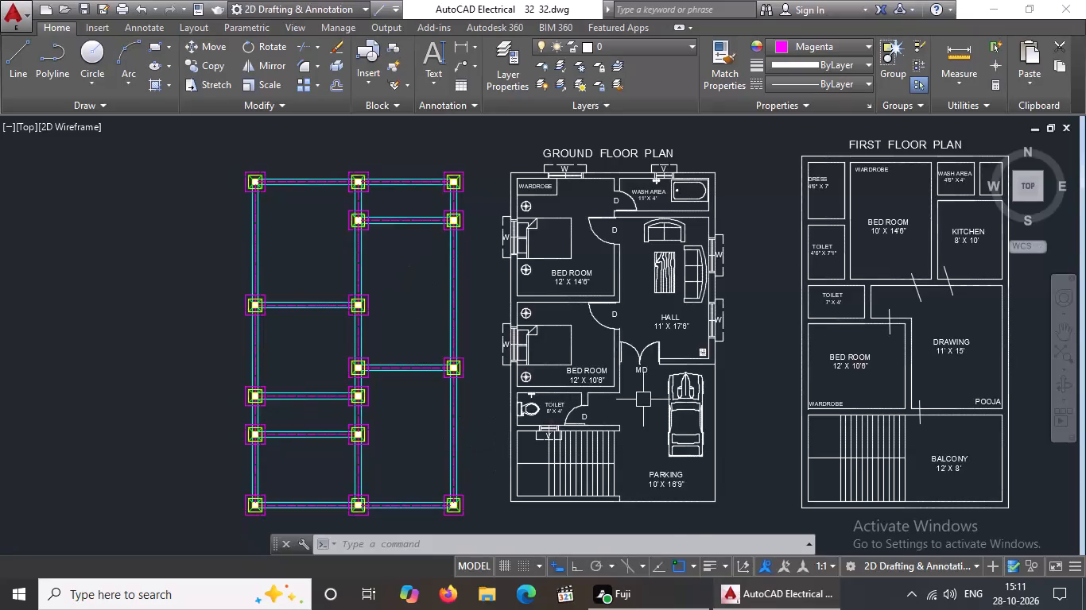
Copy the MD door label from the ground floor plan to just below the foundation layout's bottom-left footing.
{"action": "scroll", "coordinate": [649, 400], "scroll_direction": "up", "scroll_amount": 1}
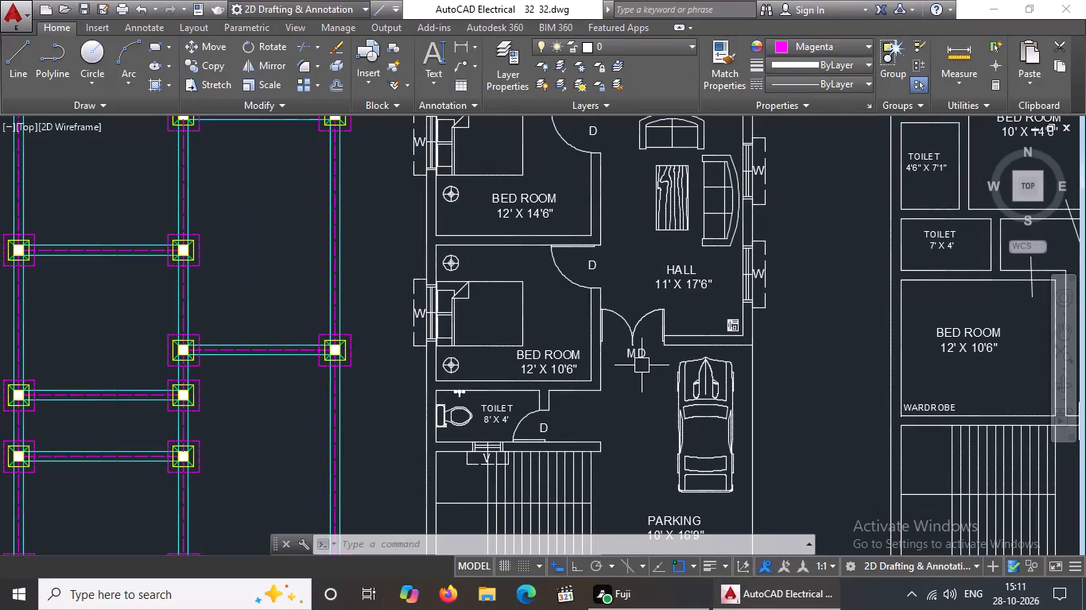
{"action": "left_click", "coordinate": [635, 356]}
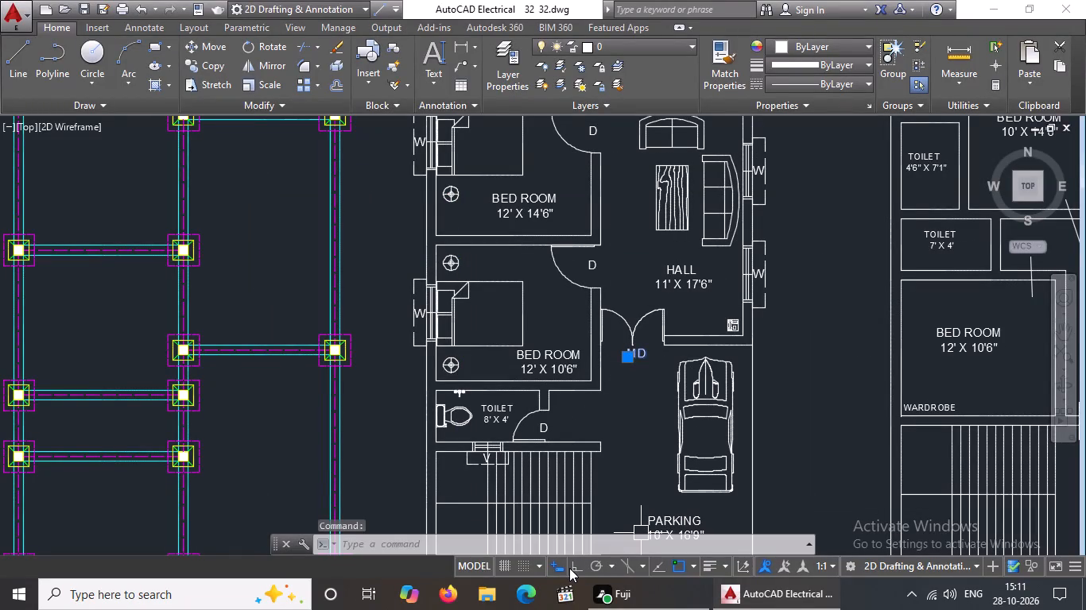
{"action": "left_click", "coordinate": [217, 64]}
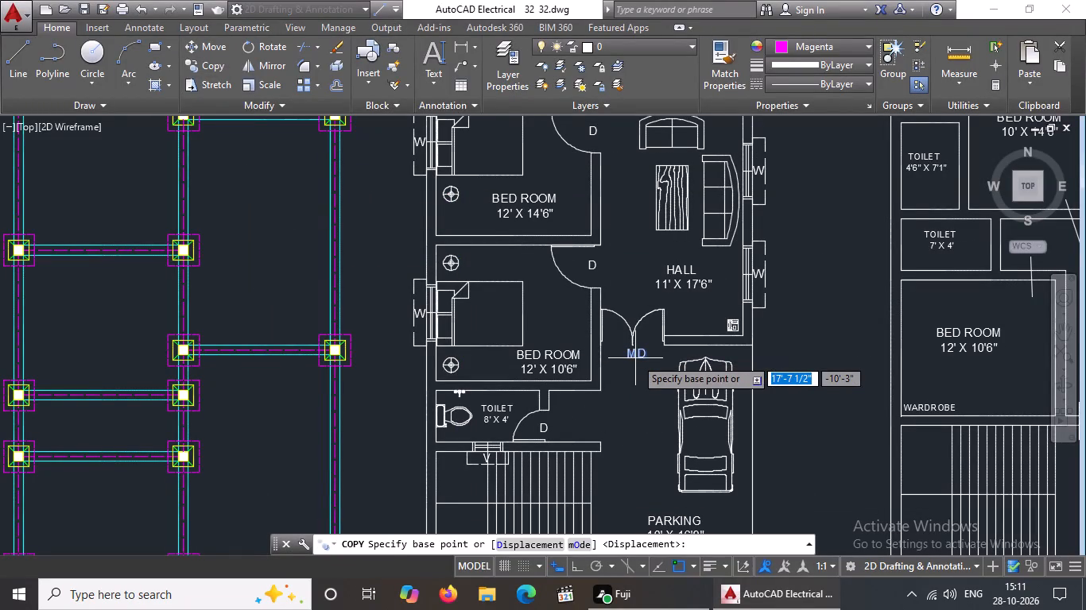
{"action": "left_click", "coordinate": [636, 353]}
{"action": "scroll", "coordinate": [636, 353], "scroll_direction": "down", "scroll_amount": 2}
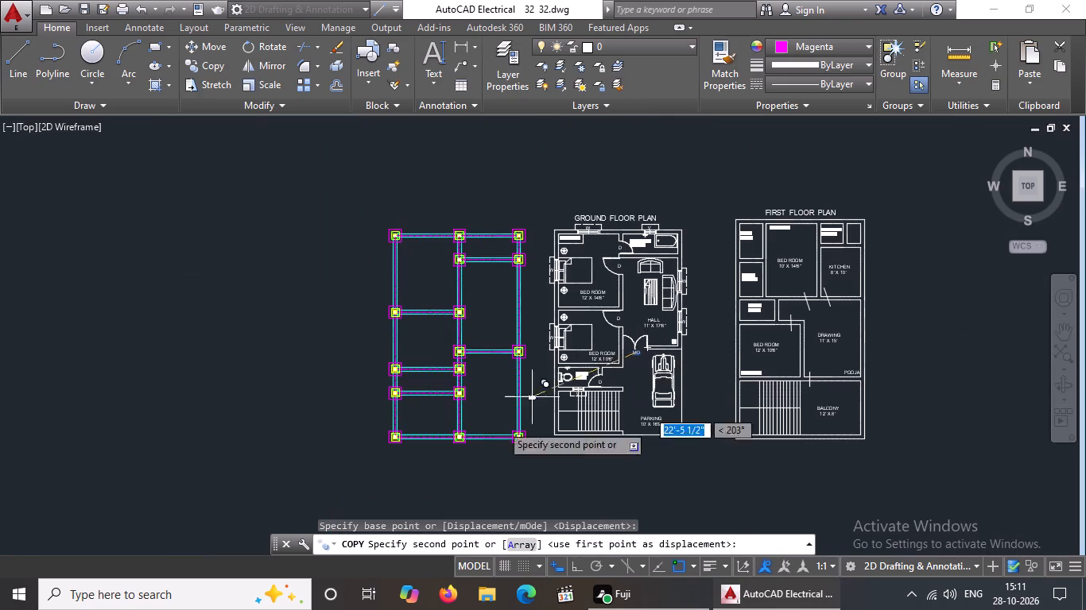
{"action": "scroll", "coordinate": [384, 446], "scroll_direction": "up", "scroll_amount": 5}
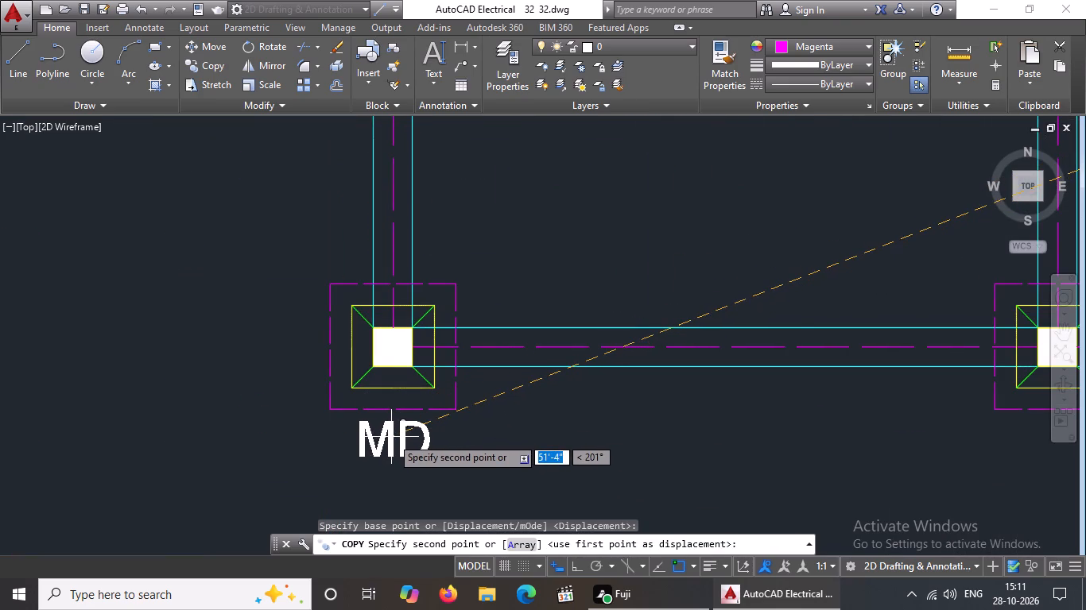
{"action": "left_click", "coordinate": [391, 437]}
{"action": "key", "text": "Escape"}
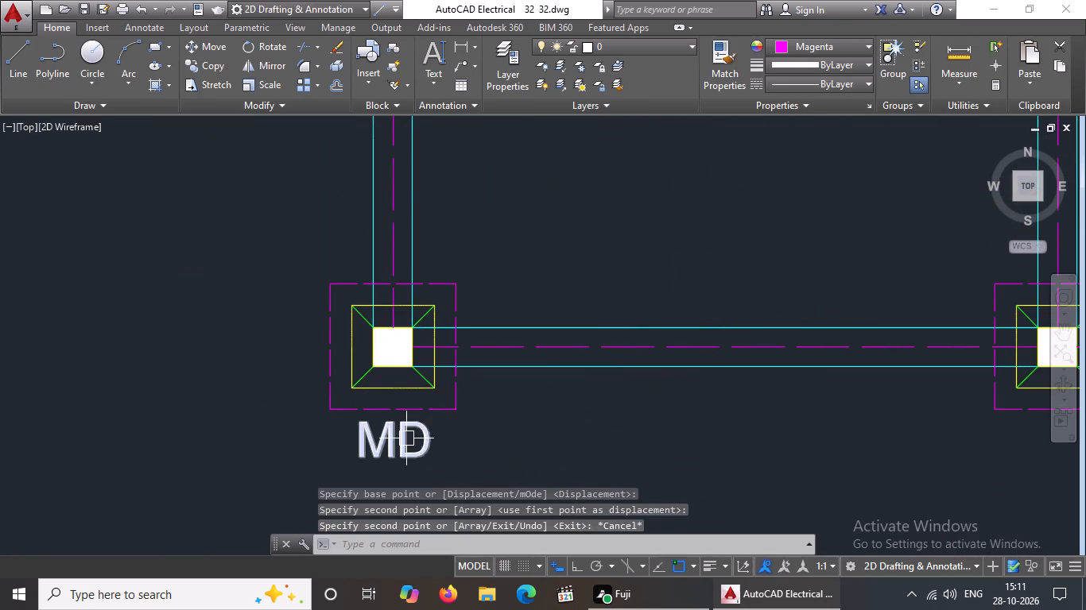
Change the copied label's text to CF1.
{"action": "double_click", "coordinate": [406, 438]}
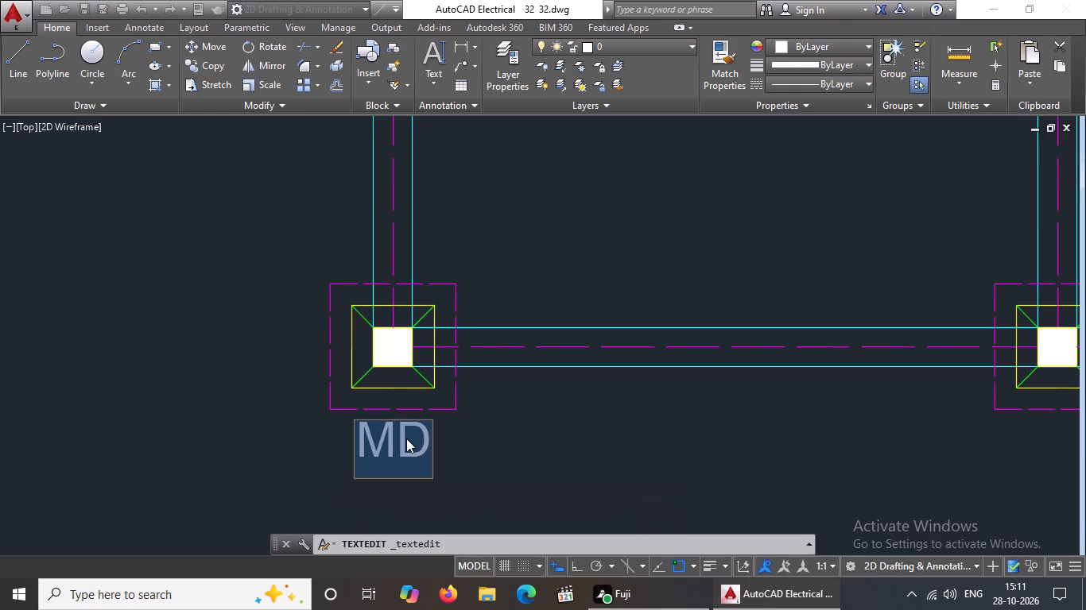
{"action": "key", "text": "BackSpace"}
{"action": "key", "text": "BackSpace"}
{"action": "type", "text": "CF"}
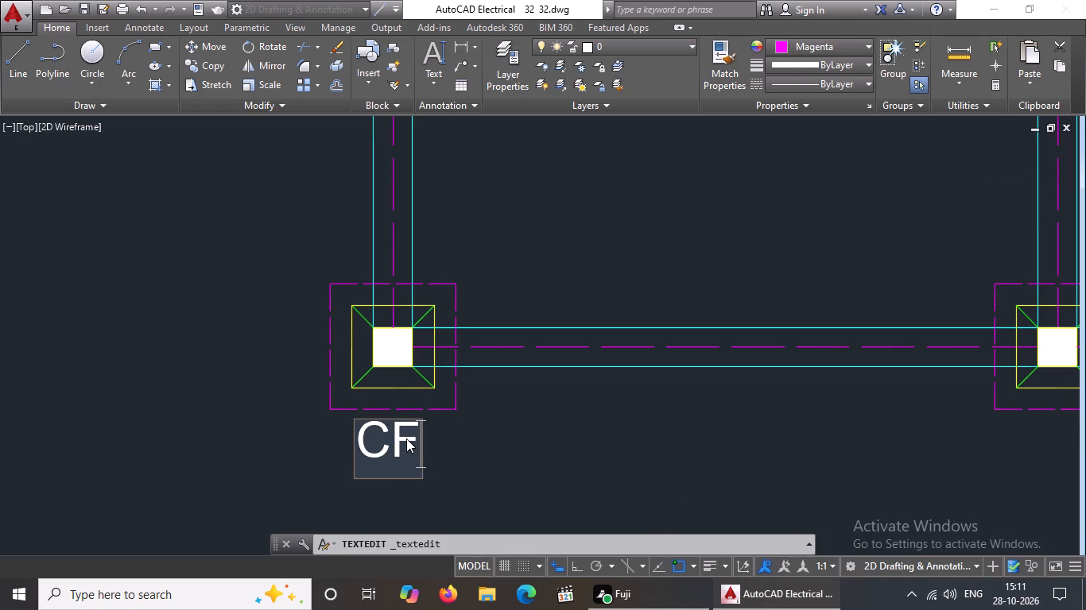
{"action": "key", "text": "1"}
{"action": "left_click", "coordinate": [499, 441]}
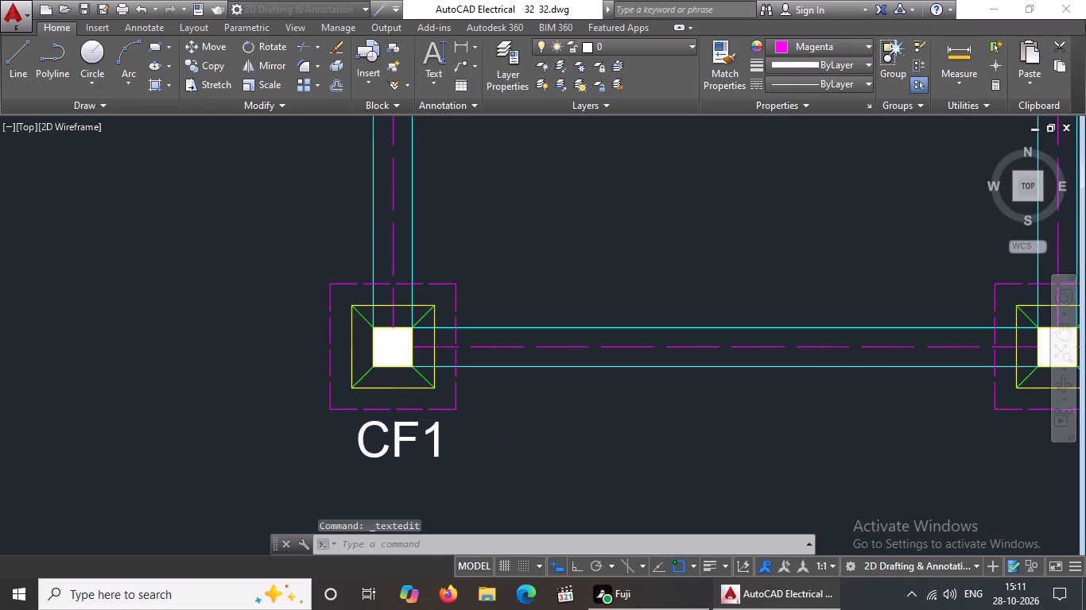
Reposition the CF1 label so it sits centred beneath the bottom-left footing.
{"action": "left_click", "coordinate": [413, 450]}
{"action": "left_click", "coordinate": [369, 442]}
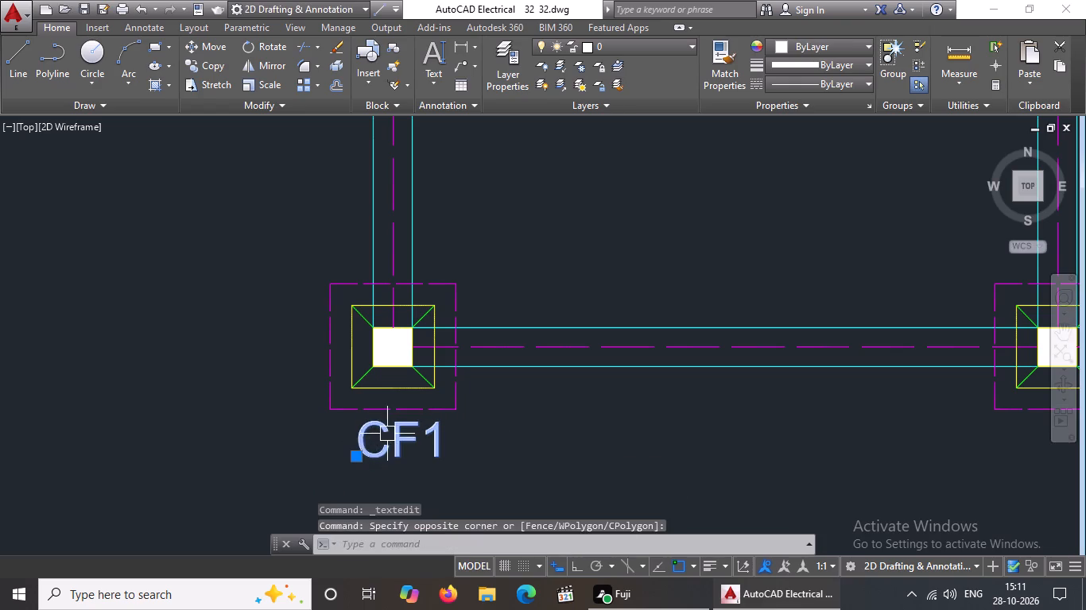
{"action": "left_click", "coordinate": [358, 457]}
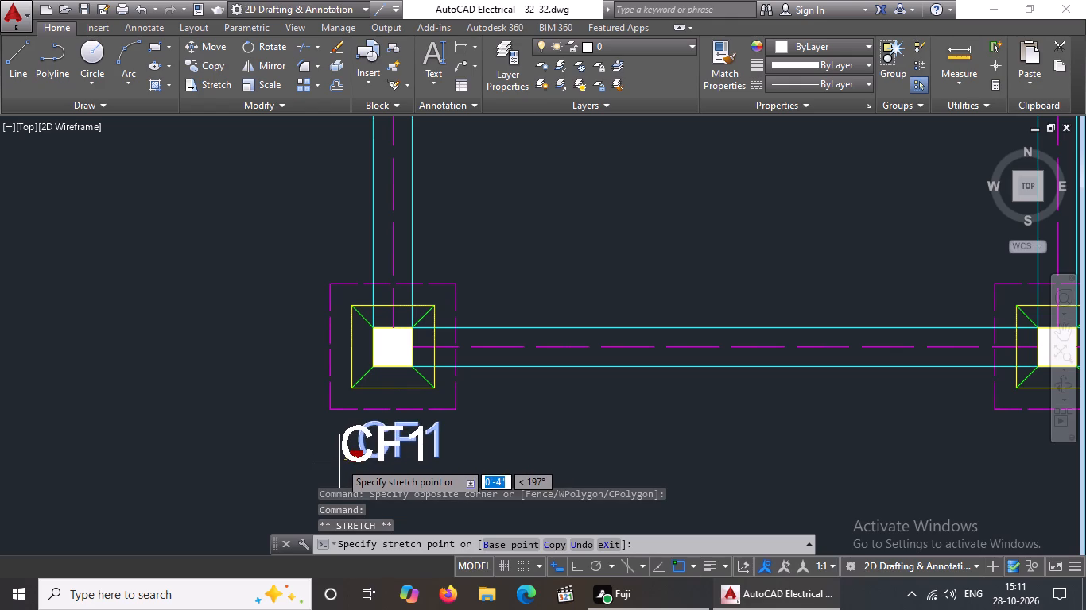
{"action": "left_click", "coordinate": [339, 461]}
{"action": "scroll", "coordinate": [410, 451], "scroll_direction": "down", "scroll_amount": 1}
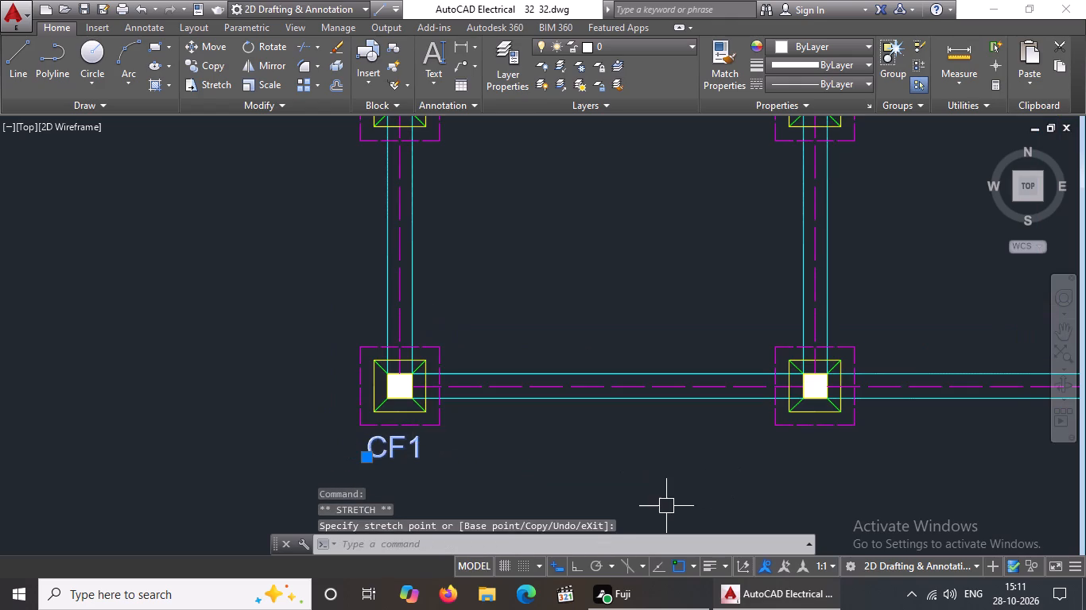
{"action": "left_click", "coordinate": [364, 455]}
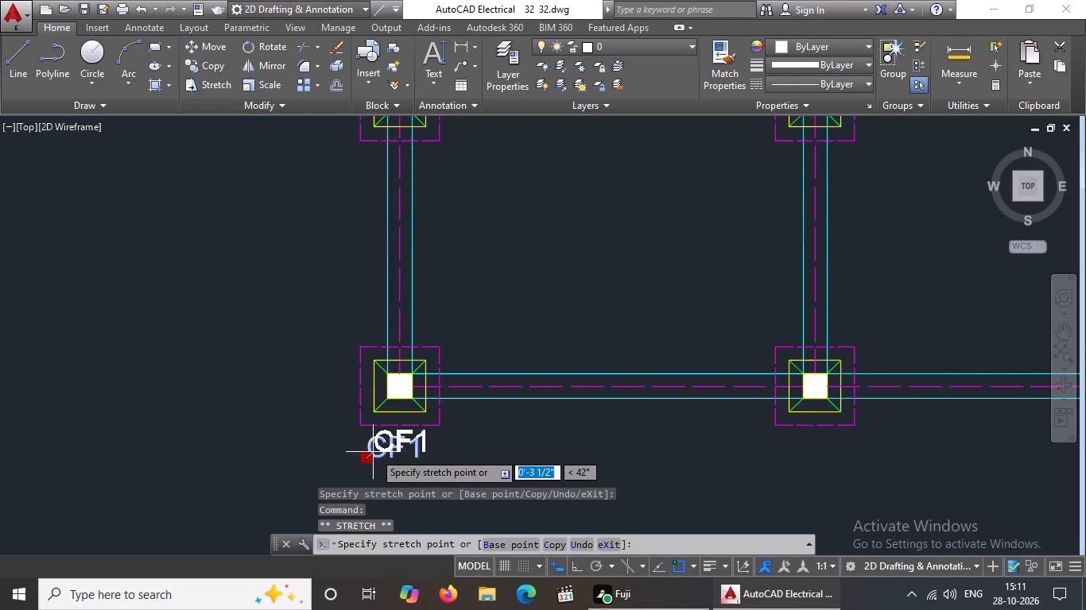
{"action": "left_click", "coordinate": [372, 457]}
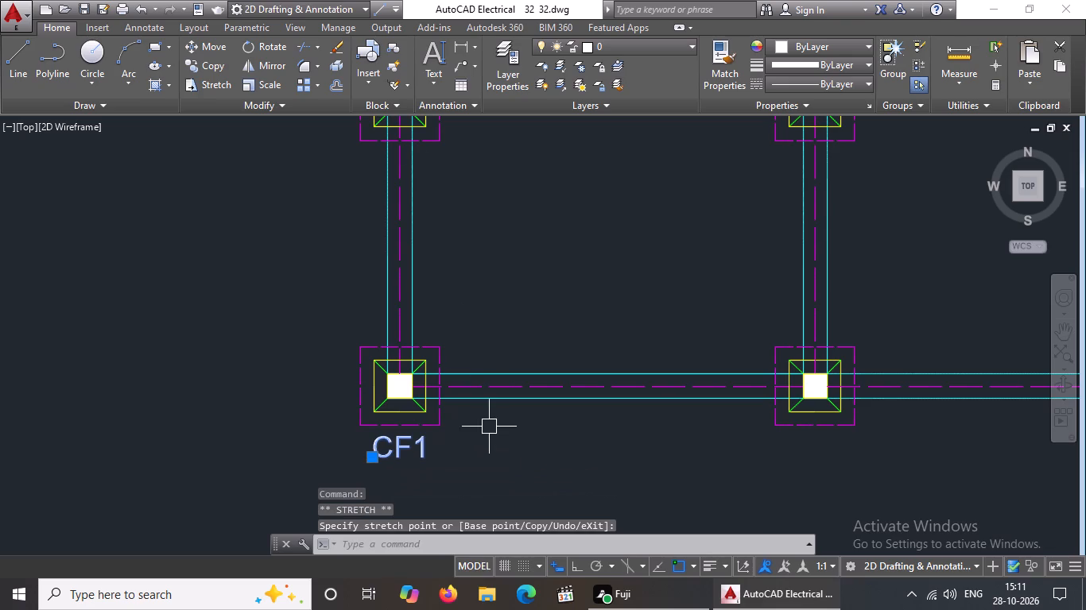
Copy the CF1 label beneath the bottom row's middle-column and right-column footings.
{"action": "left_click", "coordinate": [211, 68]}
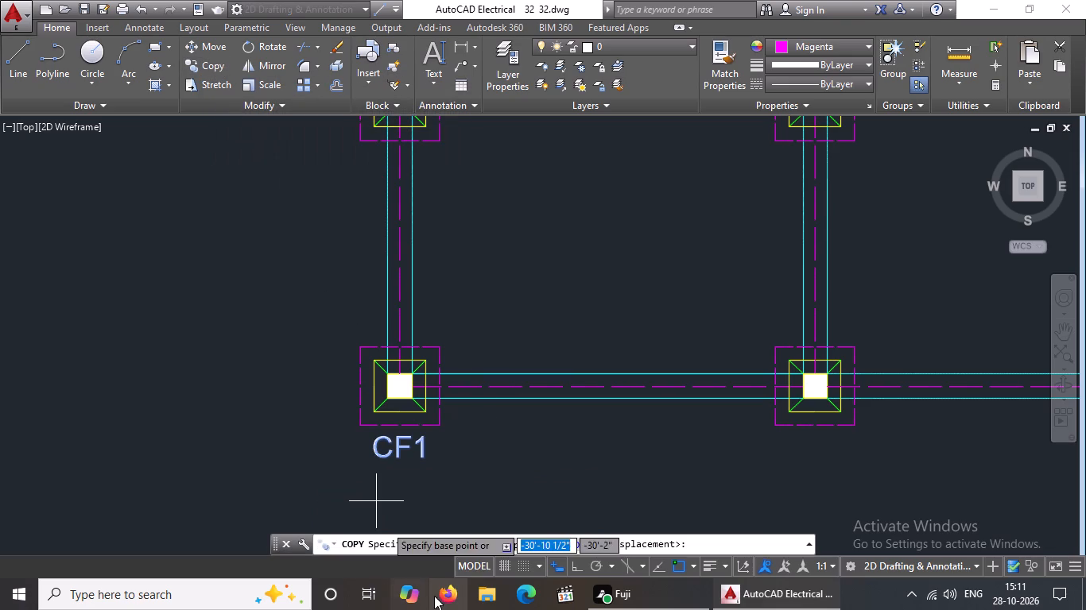
{"action": "left_click", "coordinate": [399, 447]}
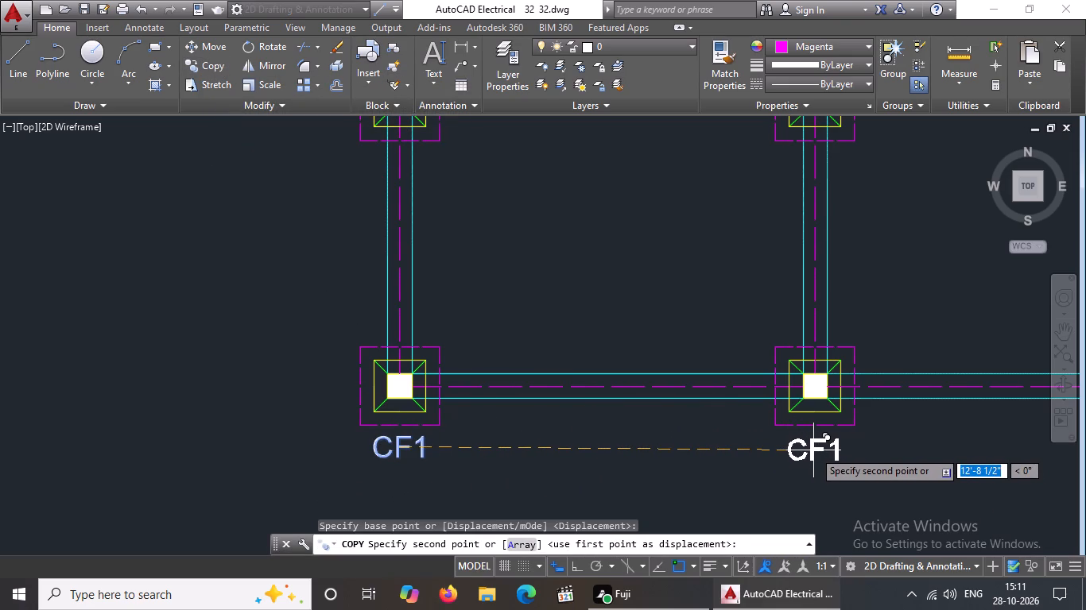
{"action": "left_click", "coordinate": [813, 450]}
{"action": "scroll", "coordinate": [470, 418], "scroll_direction": "down", "scroll_amount": 2}
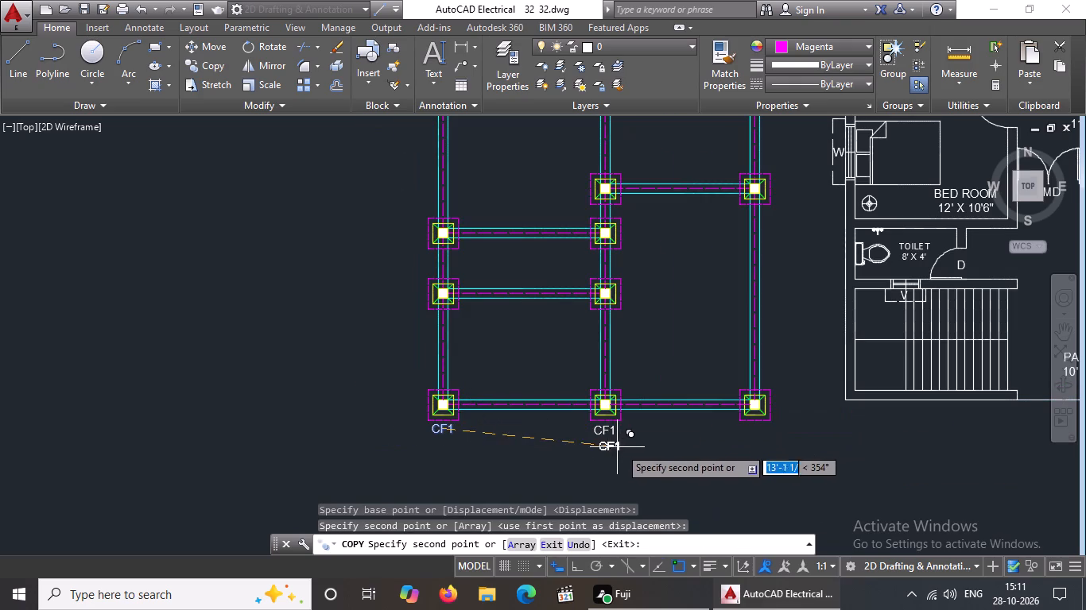
{"action": "scroll", "coordinate": [735, 427], "scroll_direction": "up", "scroll_amount": 2}
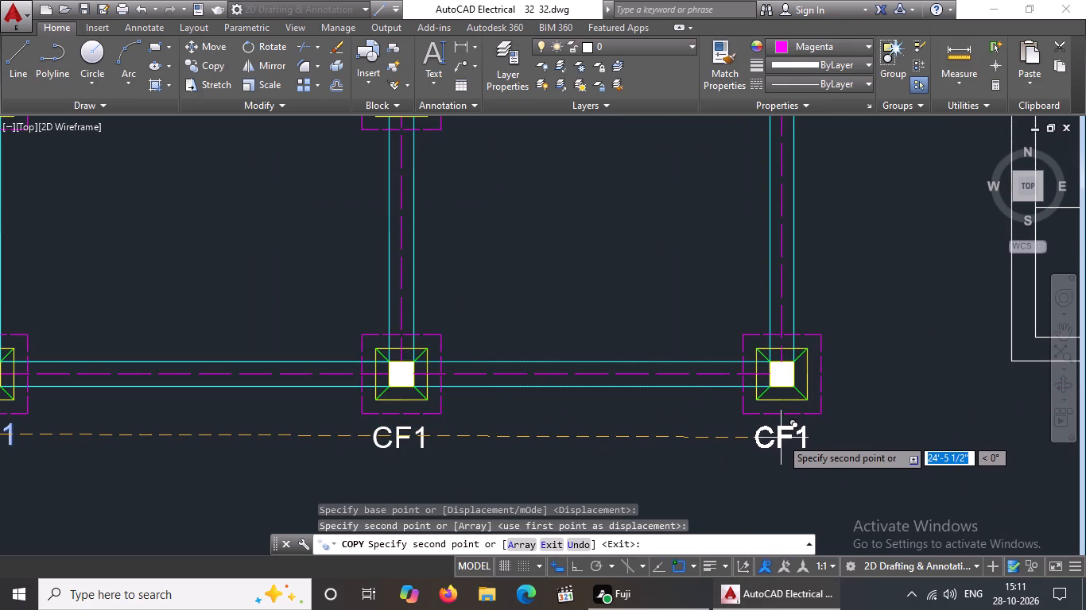
{"action": "left_click", "coordinate": [781, 438]}
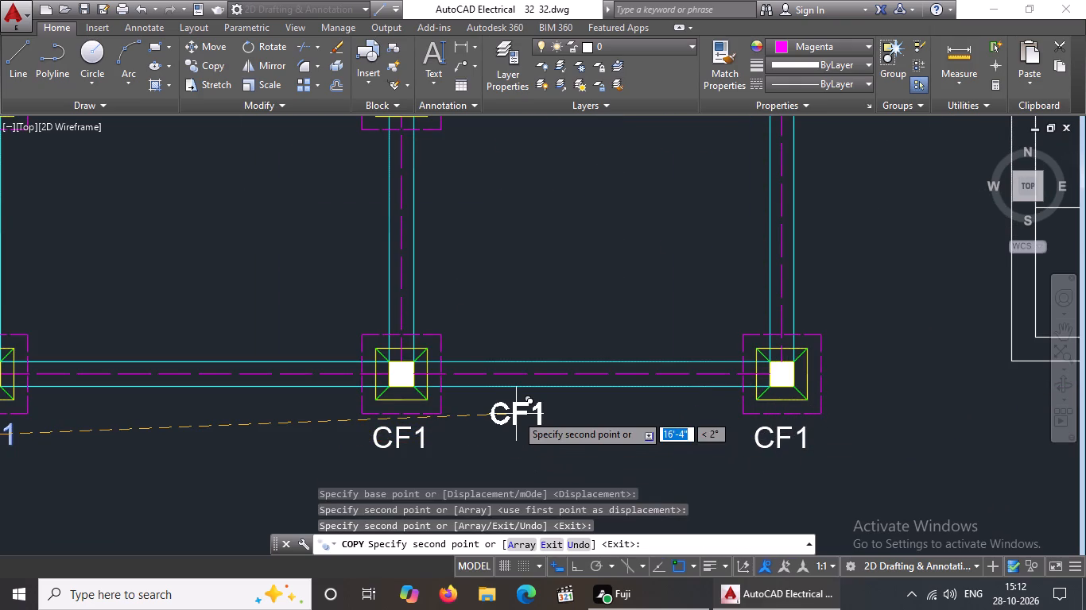
Place CF1 label copies beneath the left-column and middle-column footings of the second and third rows from the bottom.
{"action": "scroll", "coordinate": [518, 412], "scroll_direction": "down", "scroll_amount": 1}
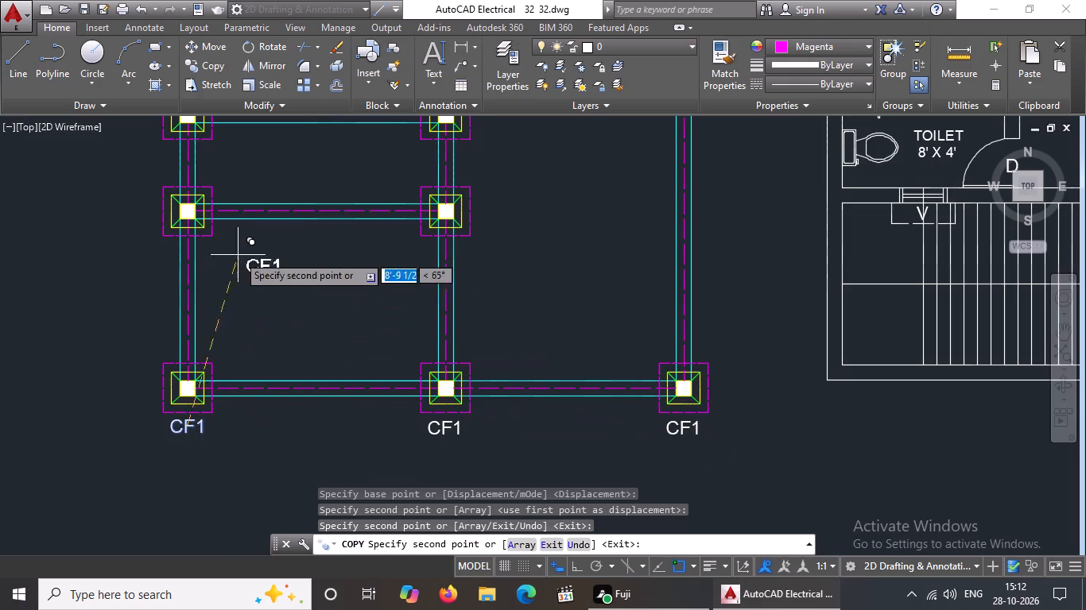
{"action": "scroll", "coordinate": [176, 261], "scroll_direction": "up", "scroll_amount": 1}
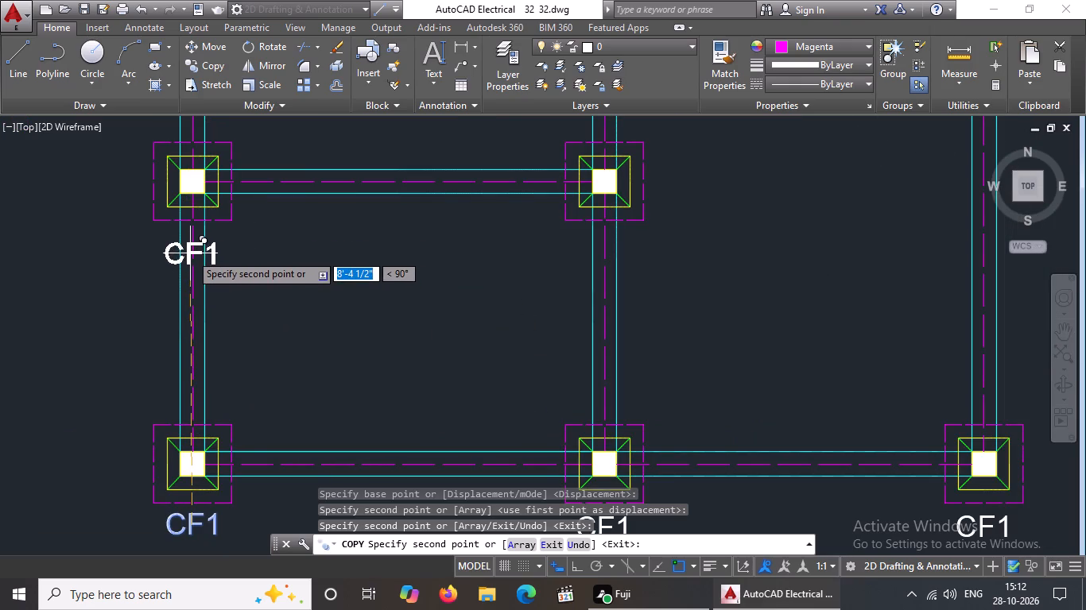
{"action": "left_click", "coordinate": [190, 253]}
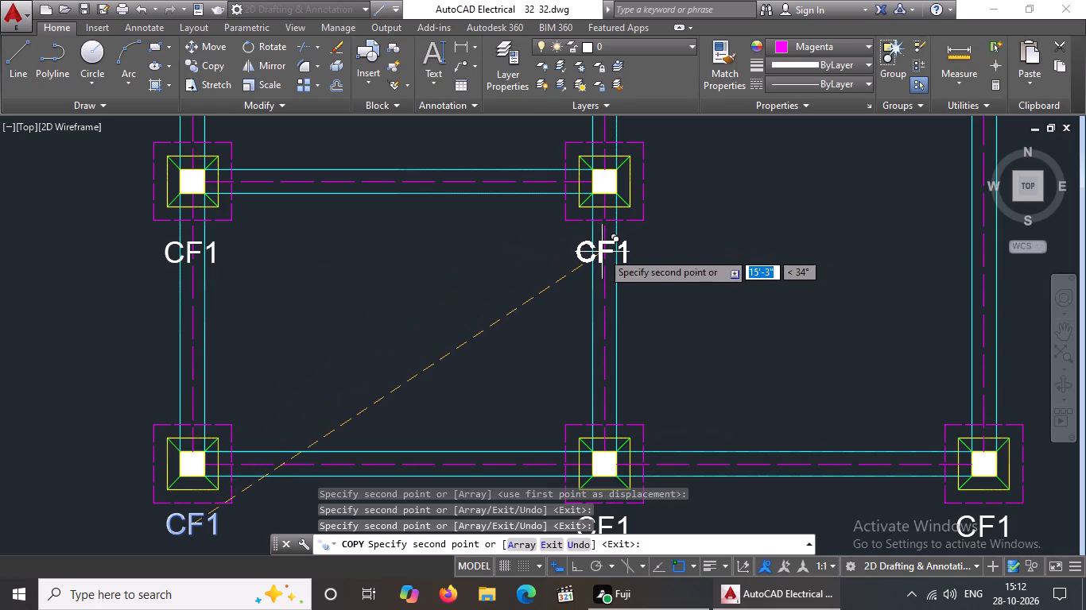
{"action": "left_click", "coordinate": [602, 249]}
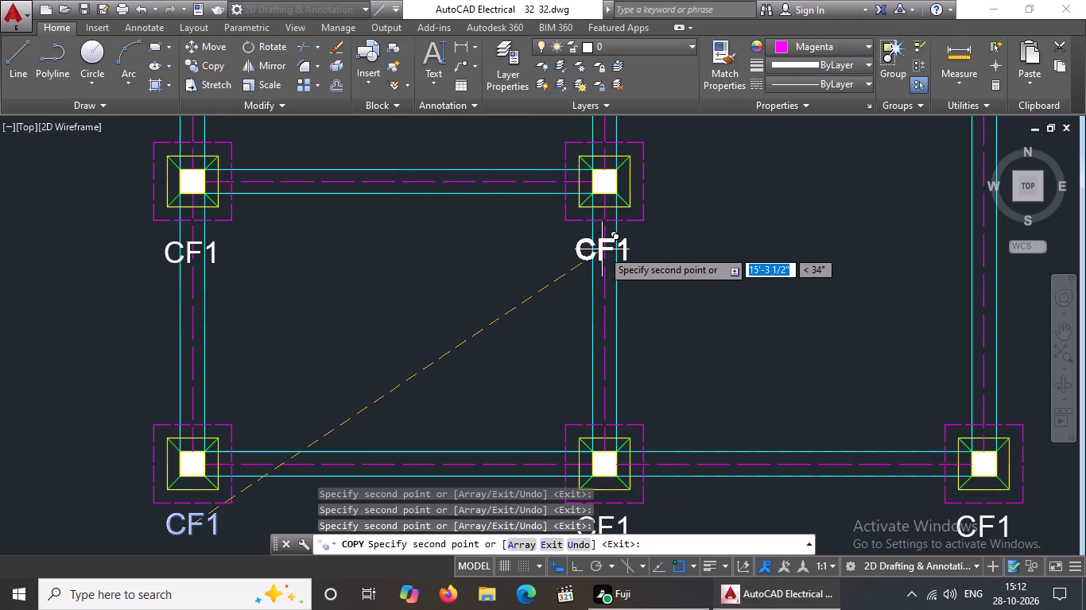
{"action": "scroll", "coordinate": [645, 271], "scroll_direction": "down", "scroll_amount": 1}
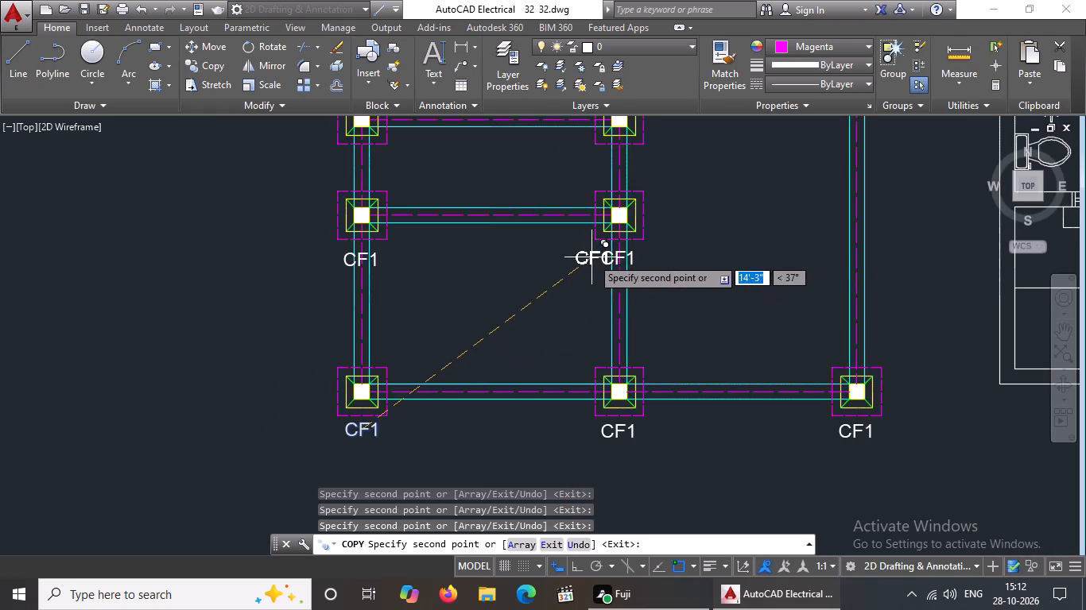
{"action": "middle_click_drag", "start_coordinate": [576, 272], "coordinate": [564, 348]}
{"action": "scroll", "coordinate": [342, 241], "scroll_direction": "up", "scroll_amount": 1}
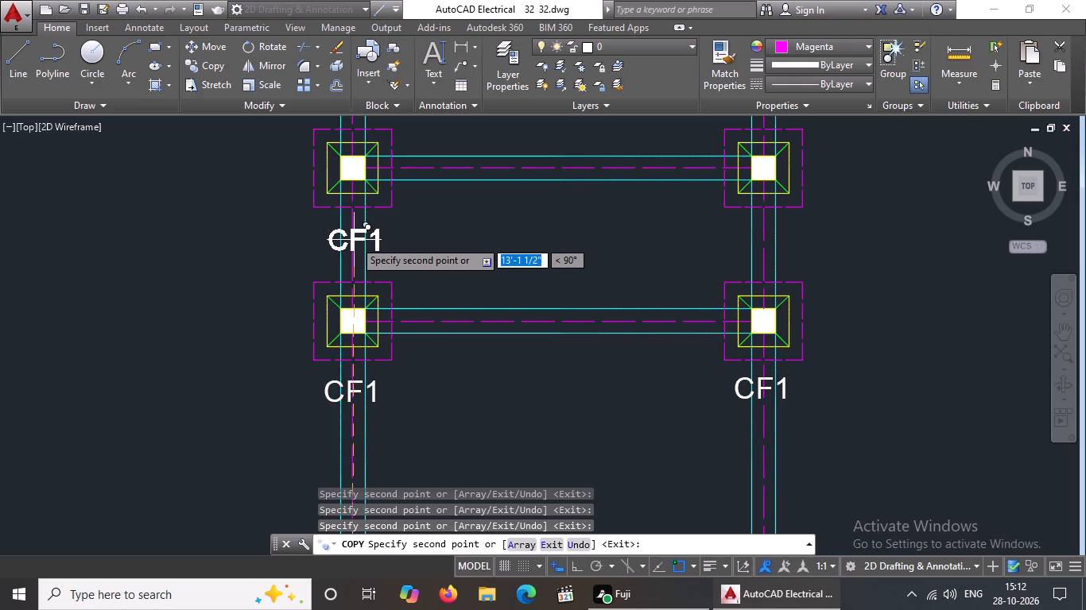
{"action": "left_click", "coordinate": [355, 237]}
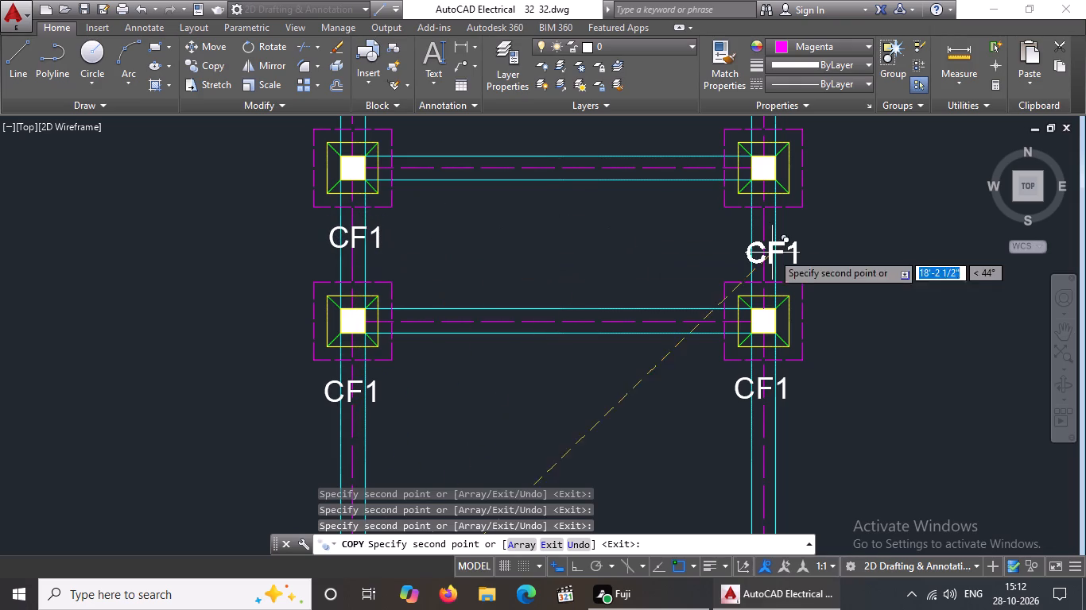
{"action": "left_click", "coordinate": [766, 236]}
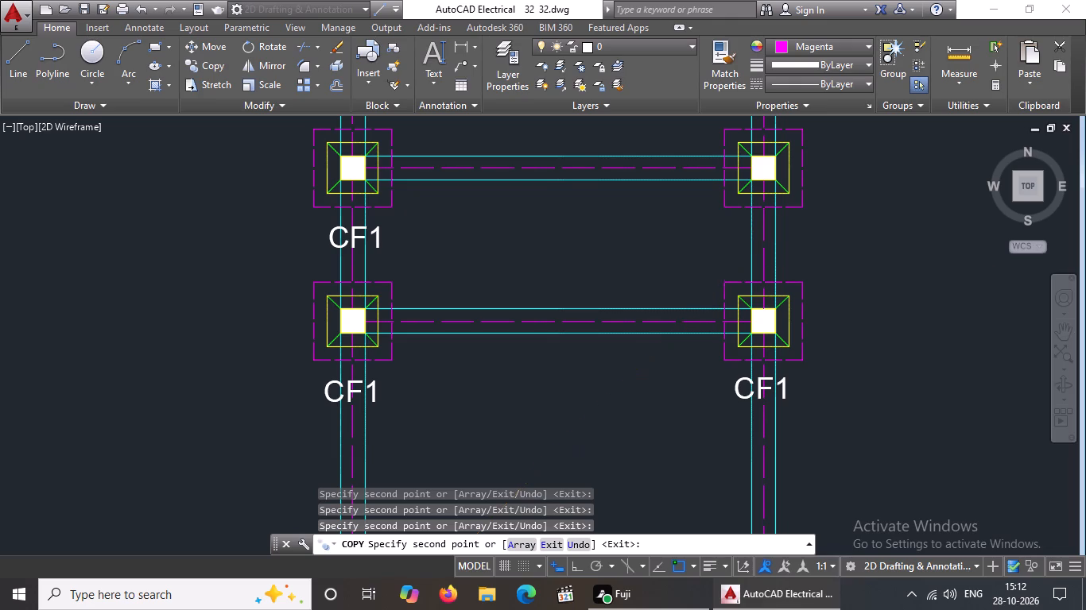
Place CF1 label copies beneath the middle-column and right-column footings of the fourth row from the bottom.
{"action": "scroll", "coordinate": [721, 289], "scroll_direction": "down", "scroll_amount": 2}
{"action": "scroll", "coordinate": [760, 213], "scroll_direction": "up", "scroll_amount": 2}
{"action": "scroll", "coordinate": [690, 234], "scroll_direction": "up", "scroll_amount": 2}
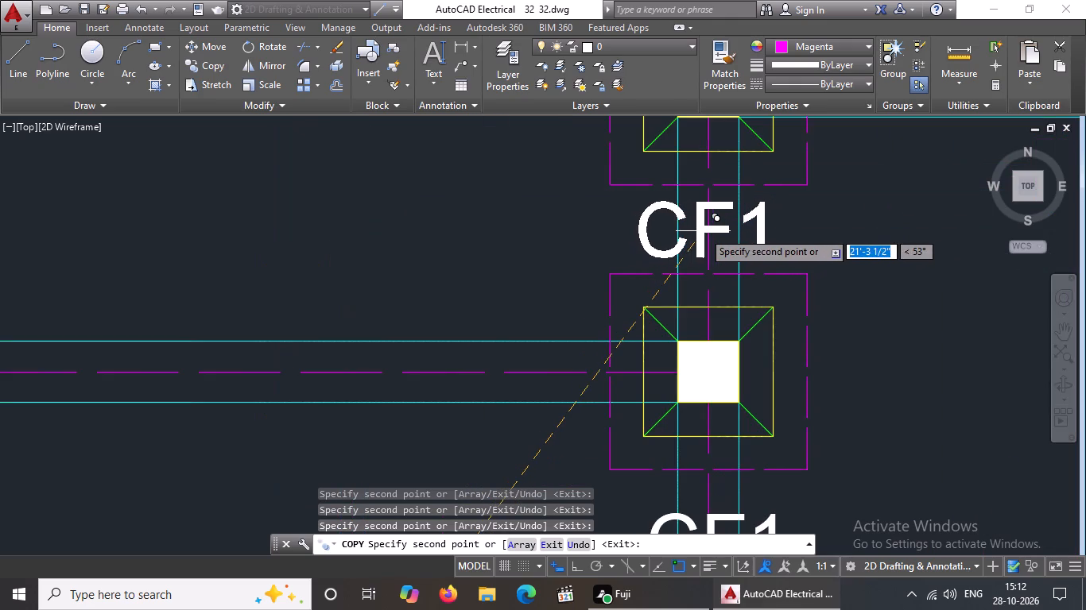
{"action": "left_click", "coordinate": [703, 231]}
{"action": "scroll", "coordinate": [650, 245], "scroll_direction": "down", "scroll_amount": 4}
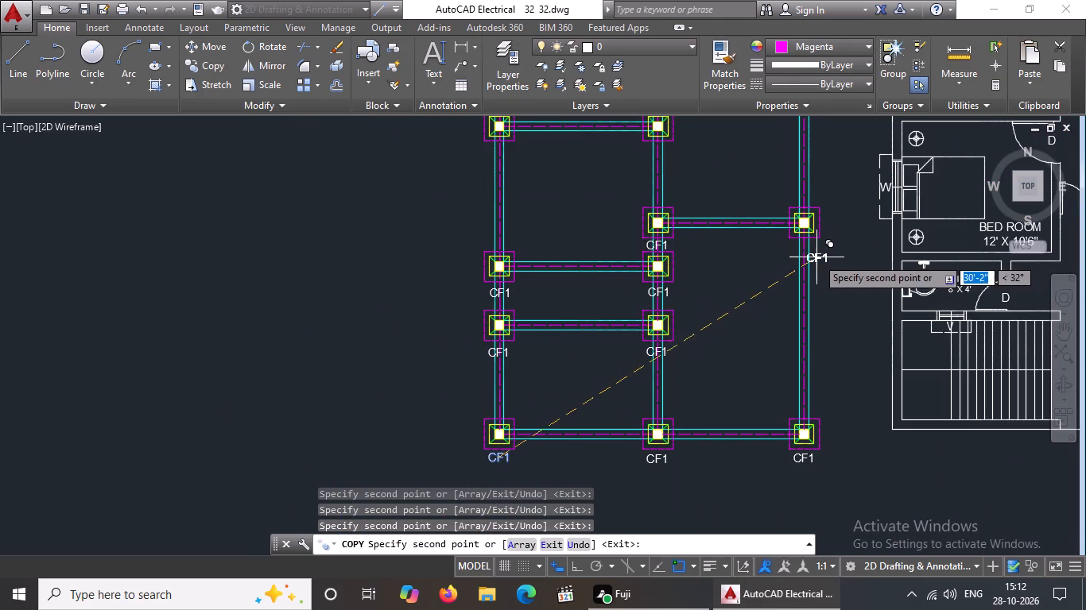
{"action": "scroll", "coordinate": [816, 257], "scroll_direction": "up", "scroll_amount": 3}
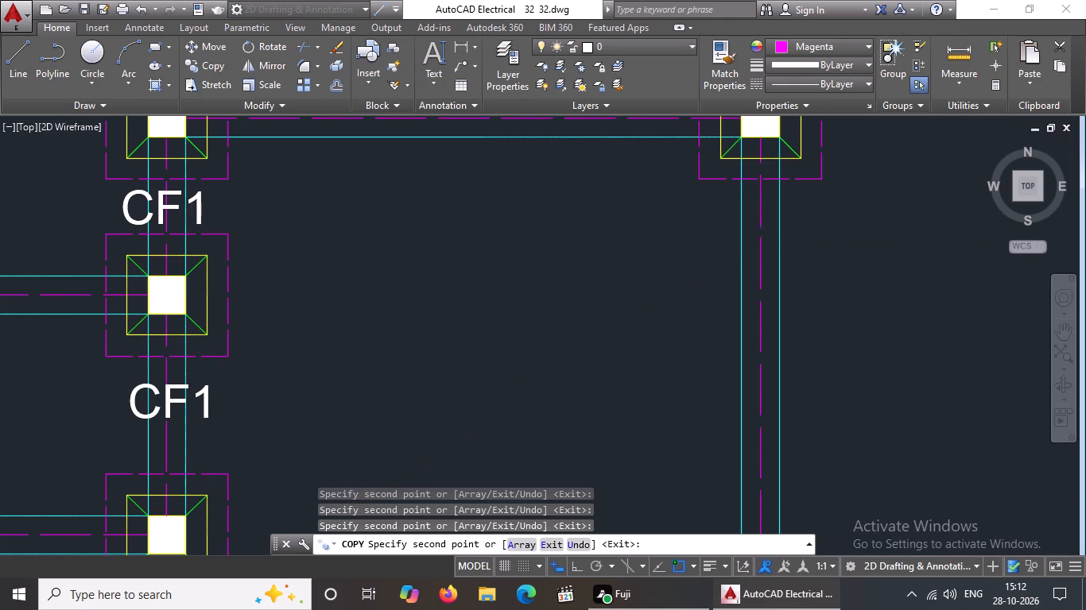
{"action": "left_click", "coordinate": [758, 229]}
Place CF1 label copies beneath the left-column and middle-column footings of the fifth row from the bottom.
{"action": "scroll", "coordinate": [756, 241], "scroll_direction": "down", "scroll_amount": 4}
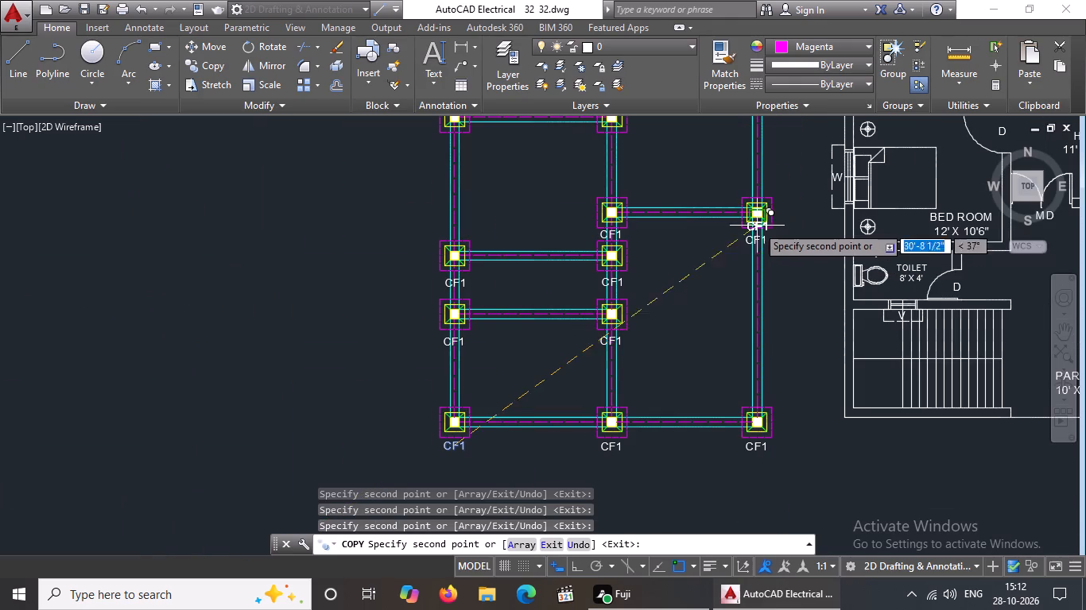
{"action": "scroll", "coordinate": [594, 288], "scroll_direction": "down", "scroll_amount": 1}
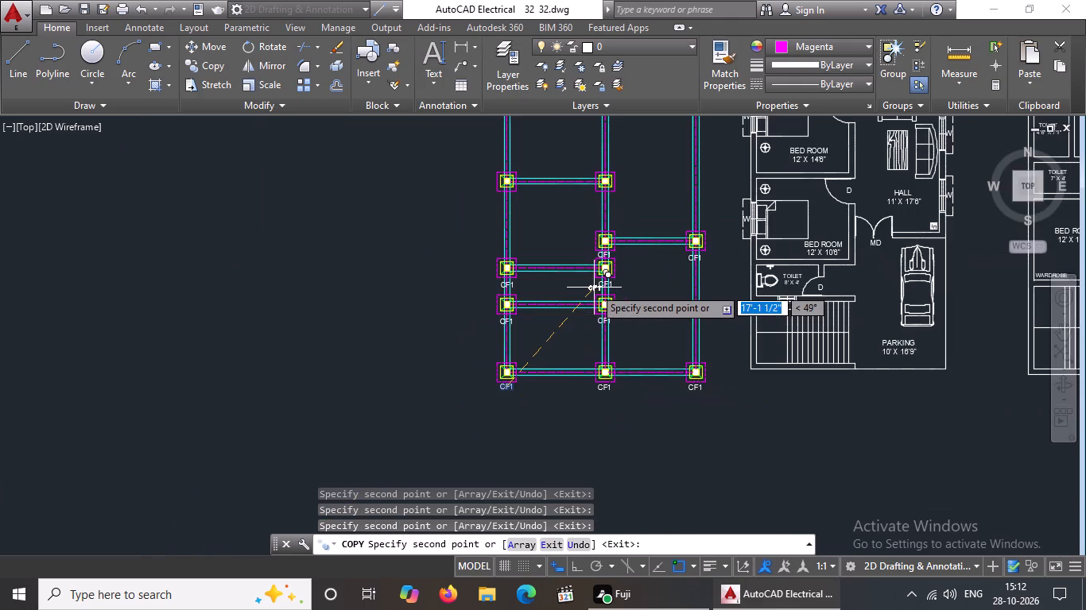
{"action": "scroll", "coordinate": [533, 191], "scroll_direction": "up", "scroll_amount": 3}
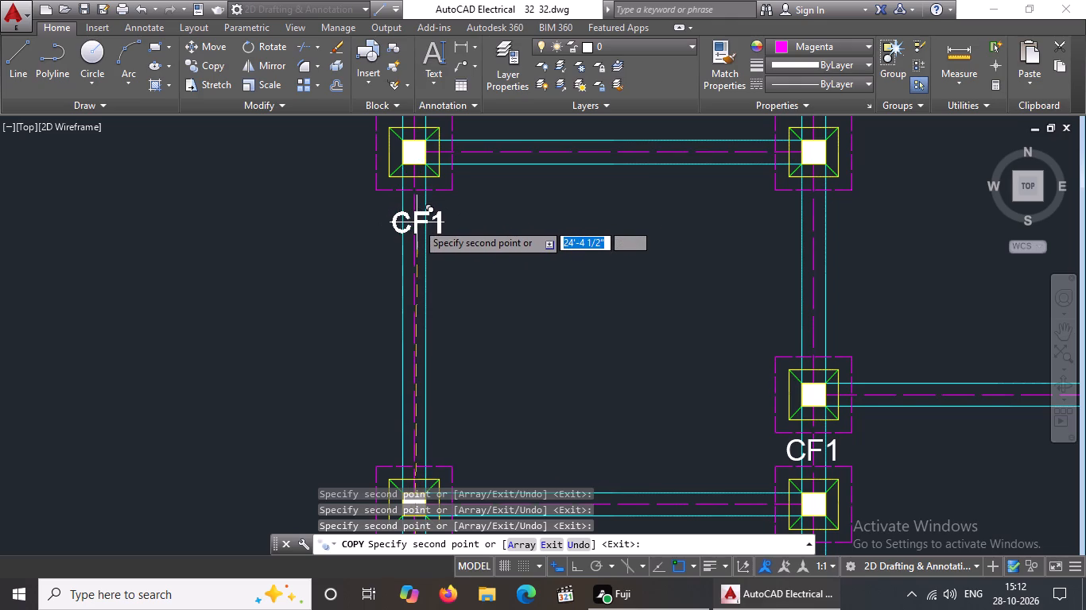
{"action": "left_click", "coordinate": [417, 222]}
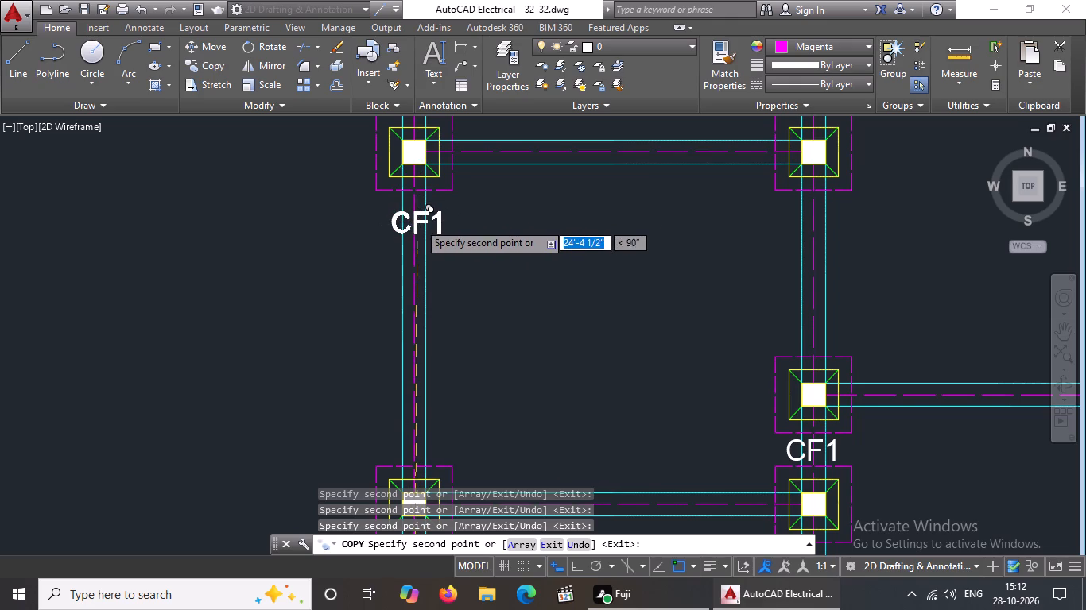
{"action": "left_click", "coordinate": [816, 218]}
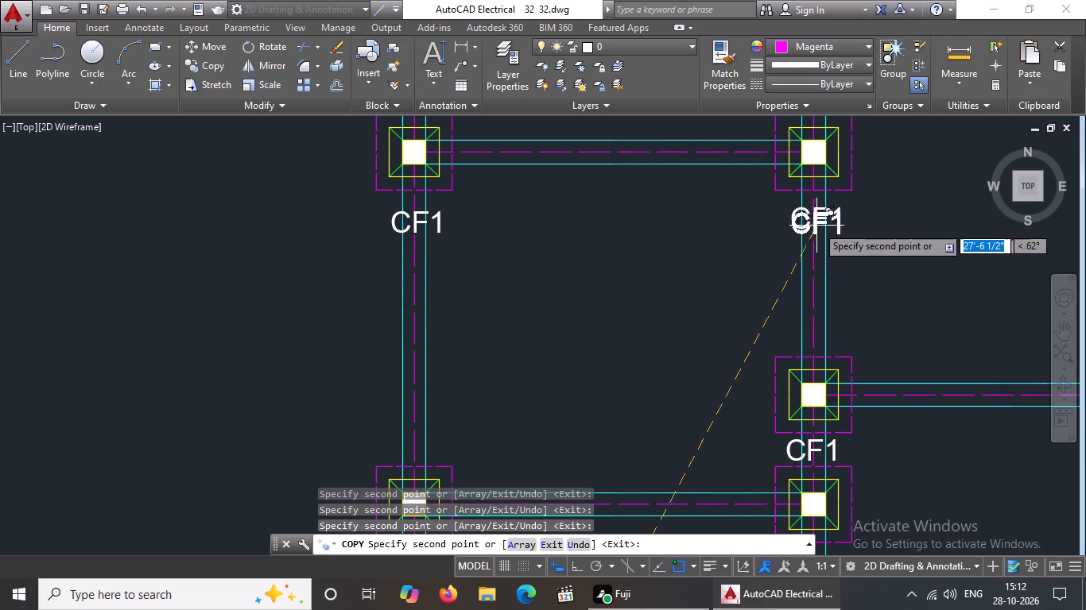
Place CF1 label copies beneath the middle-column and right-column footings of the second row from the top.
{"action": "scroll", "coordinate": [814, 226], "scroll_direction": "down", "scroll_amount": 4}
{"action": "scroll", "coordinate": [849, 186], "scroll_direction": "up", "scroll_amount": 3}
{"action": "scroll", "coordinate": [799, 184], "scroll_direction": "down", "scroll_amount": 3}
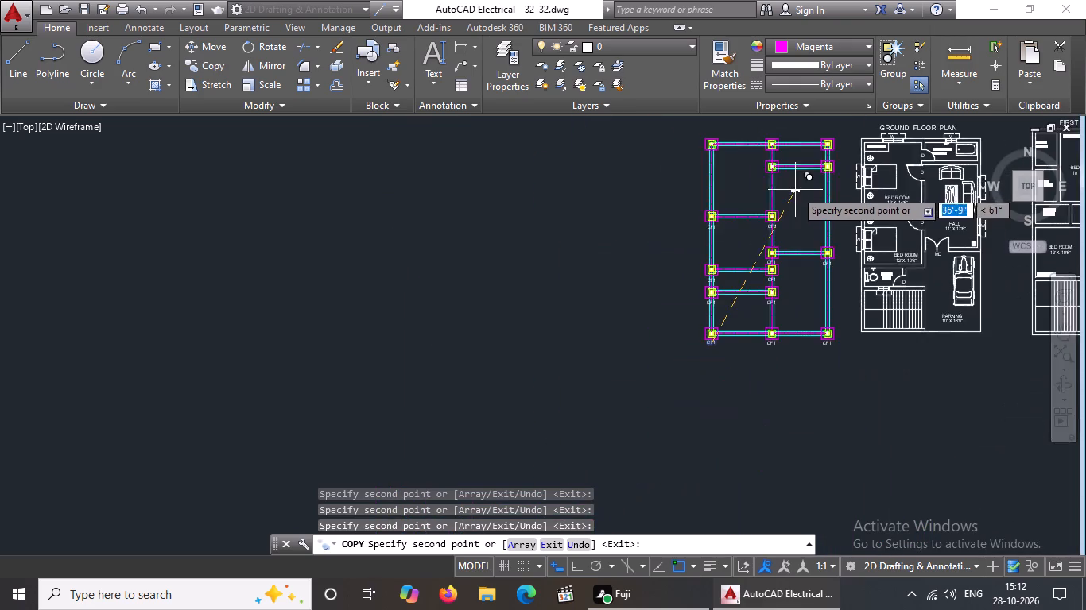
{"action": "scroll", "coordinate": [805, 170], "scroll_direction": "up", "scroll_amount": 3}
{"action": "scroll", "coordinate": [689, 184], "scroll_direction": "up", "scroll_amount": 1}
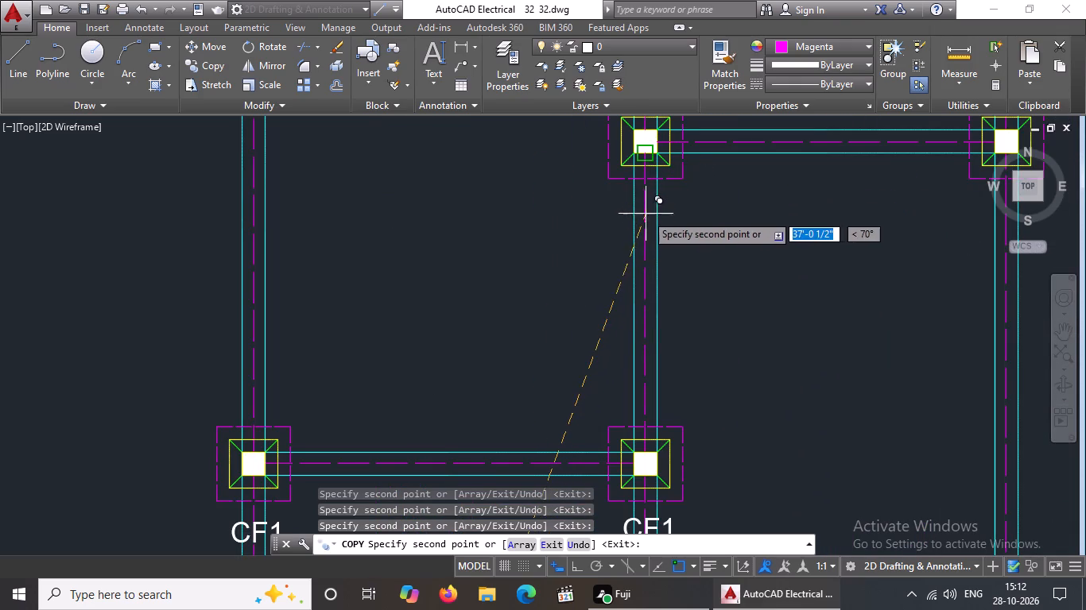
{"action": "left_click", "coordinate": [649, 209]}
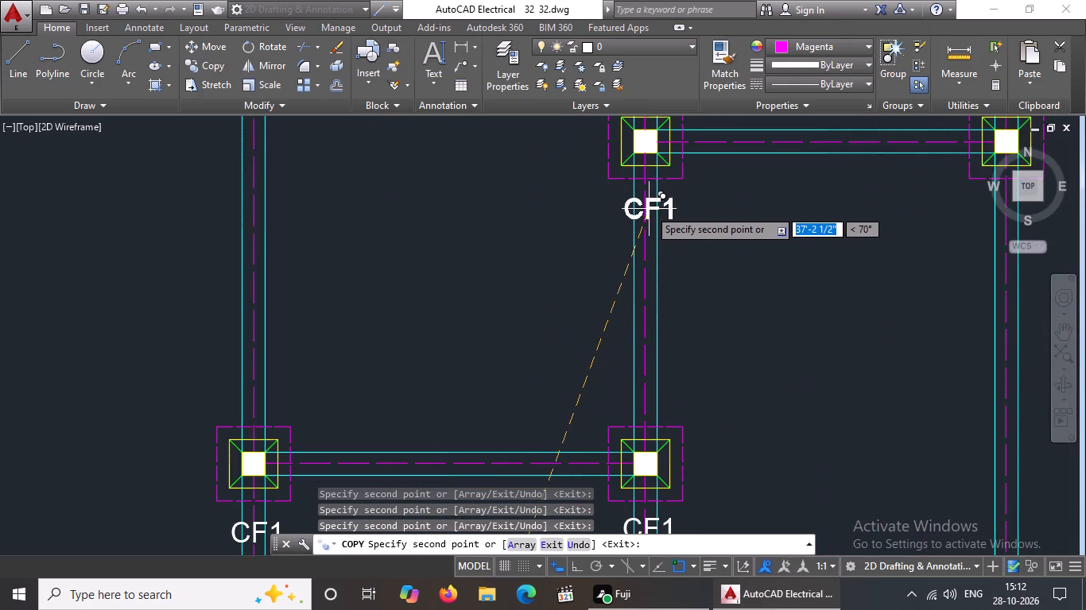
{"action": "scroll", "coordinate": [630, 224], "scroll_direction": "down", "scroll_amount": 2}
{"action": "scroll", "coordinate": [774, 229], "scroll_direction": "up", "scroll_amount": 2}
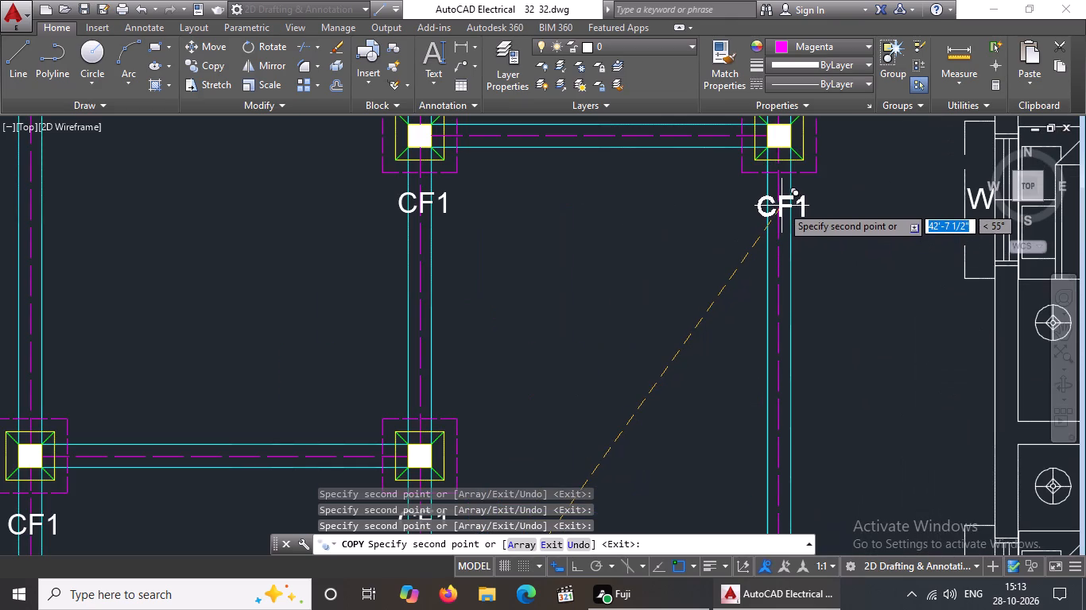
{"action": "left_click", "coordinate": [782, 203]}
Place CF1 label copies for the top row's left-column, middle-column and right-column footings, and finish copying.
{"action": "scroll", "coordinate": [789, 224], "scroll_direction": "down", "scroll_amount": 3}
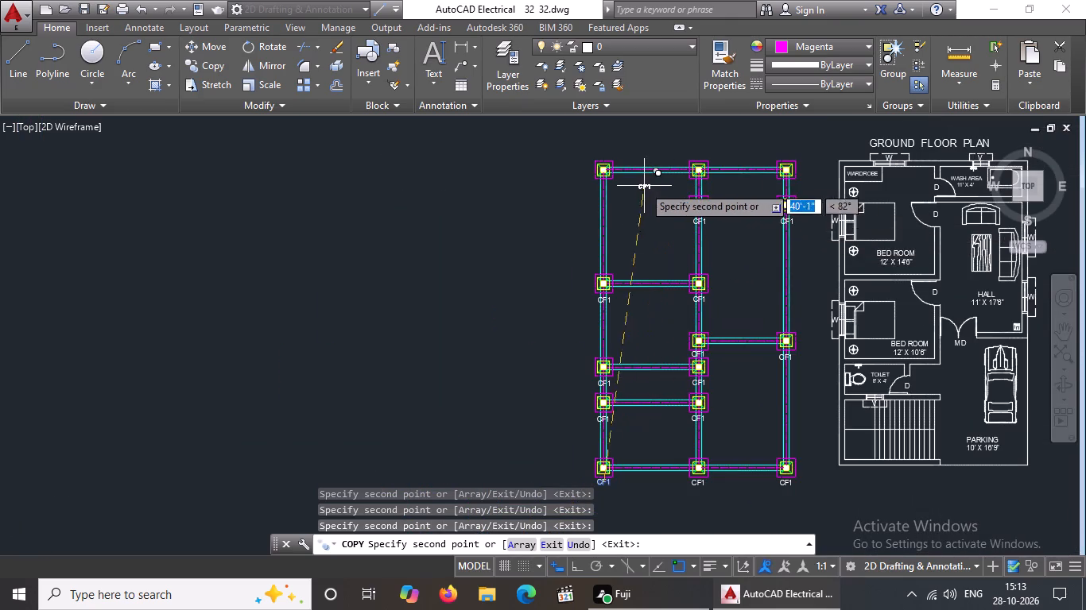
{"action": "scroll", "coordinate": [636, 186], "scroll_direction": "up", "scroll_amount": 3}
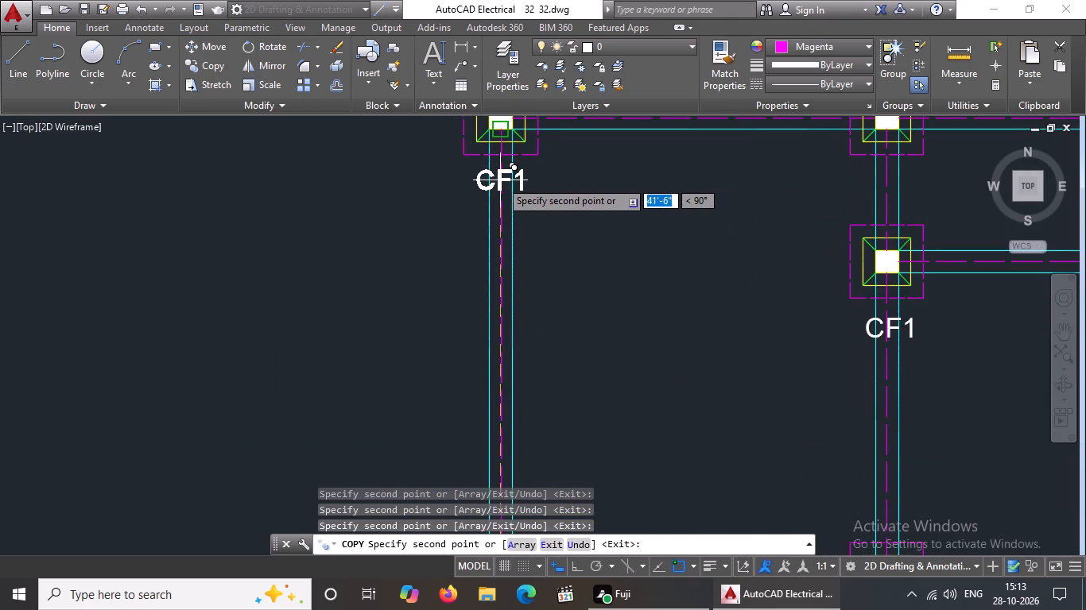
{"action": "left_click", "coordinate": [500, 180]}
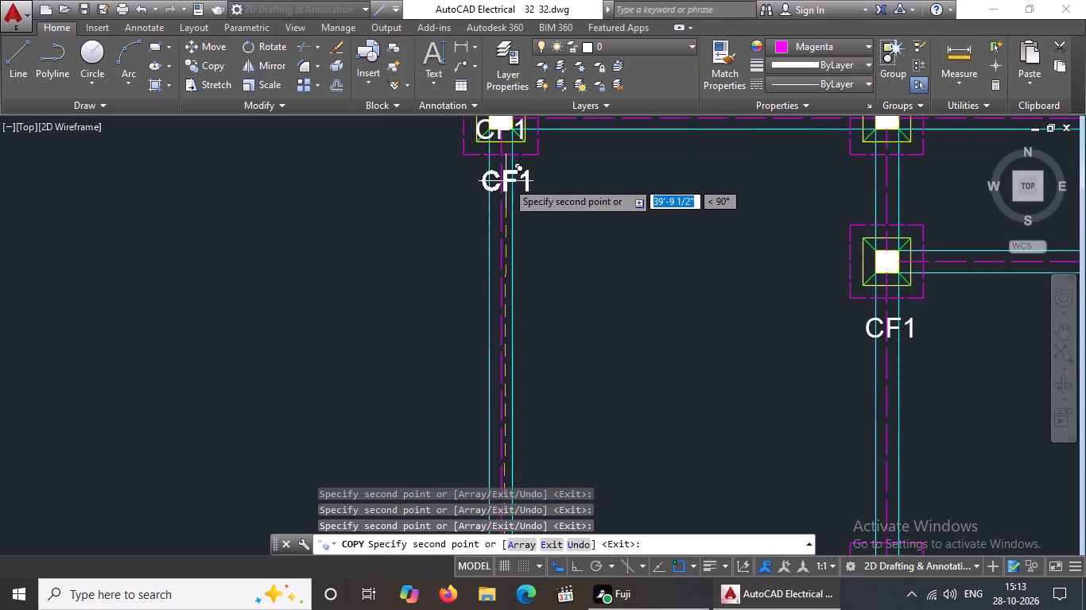
{"action": "scroll", "coordinate": [509, 180], "scroll_direction": "down", "scroll_amount": 2}
{"action": "scroll", "coordinate": [681, 164], "scroll_direction": "up", "scroll_amount": 2}
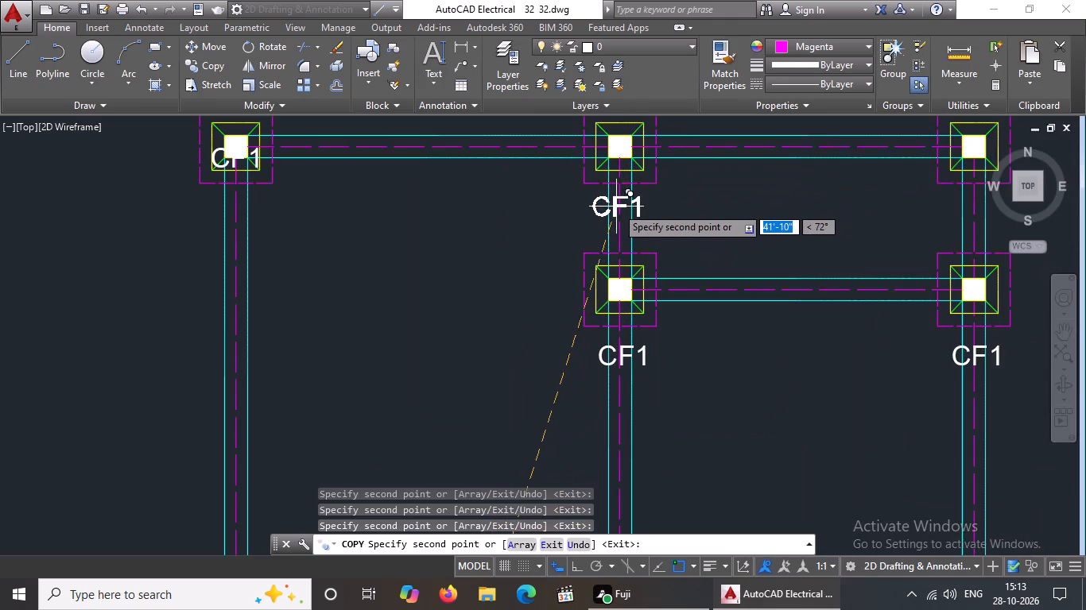
{"action": "double_click", "coordinate": [617, 208]}
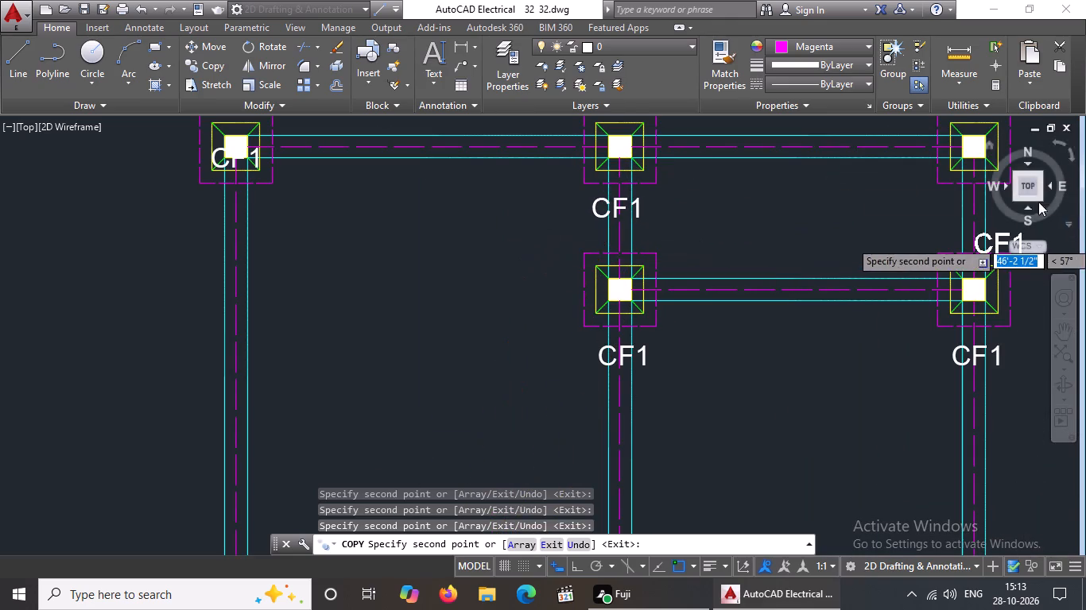
{"action": "scroll", "coordinate": [924, 183], "scroll_direction": "down", "scroll_amount": 3}
{"action": "scroll", "coordinate": [952, 195], "scroll_direction": "up", "scroll_amount": 4}
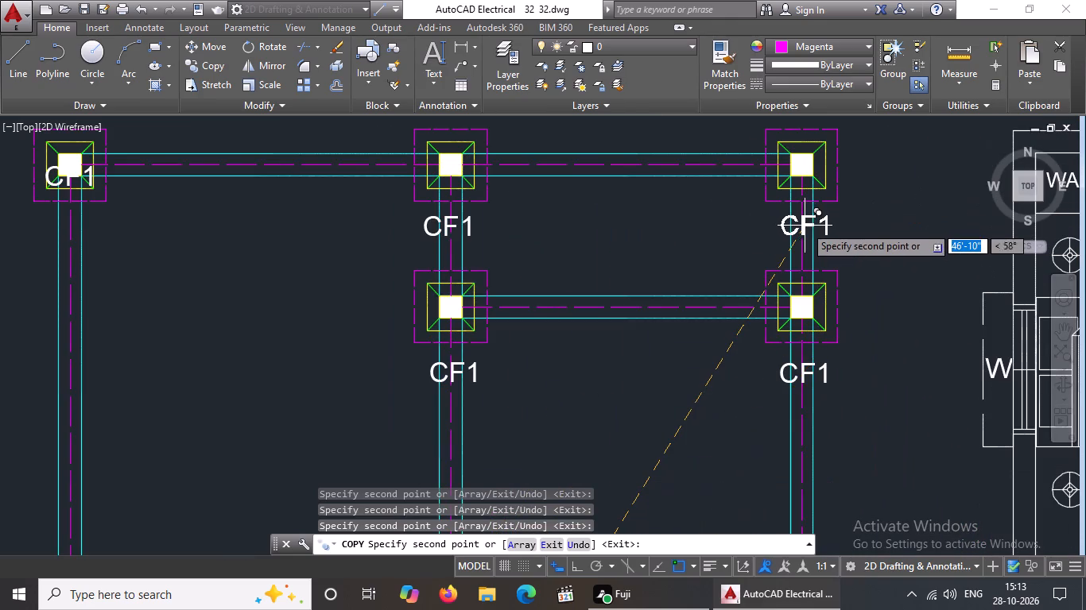
{"action": "left_click", "coordinate": [805, 226]}
{"action": "key", "text": "Escape"}
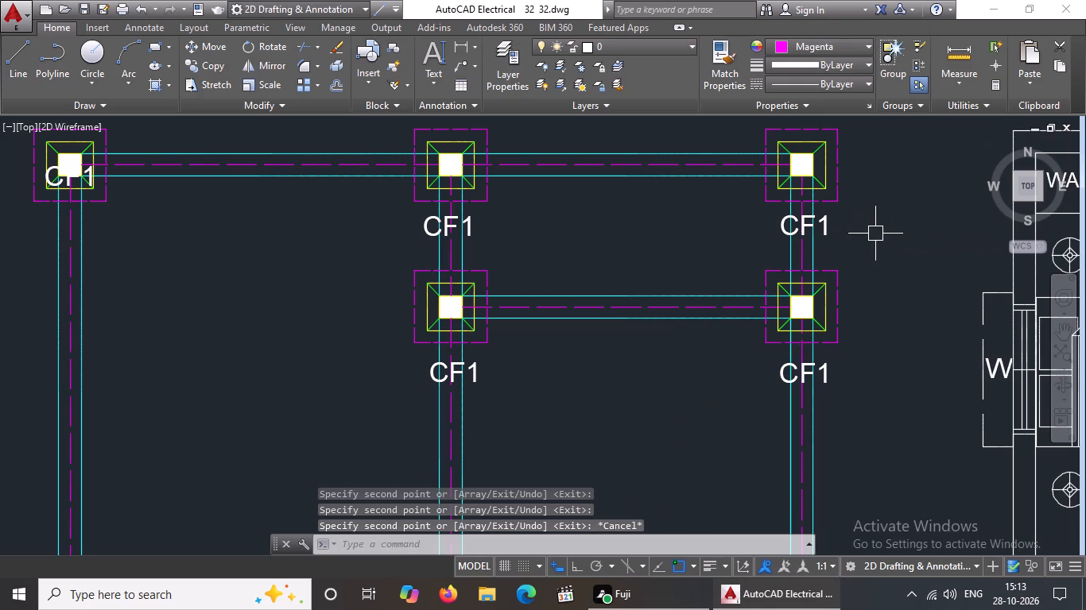
Move the top-left footing's CF1 label down about 1'-6 1/2" so it sits beneath the footing.
{"action": "scroll", "coordinate": [256, 257], "scroll_direction": "down", "scroll_amount": 2}
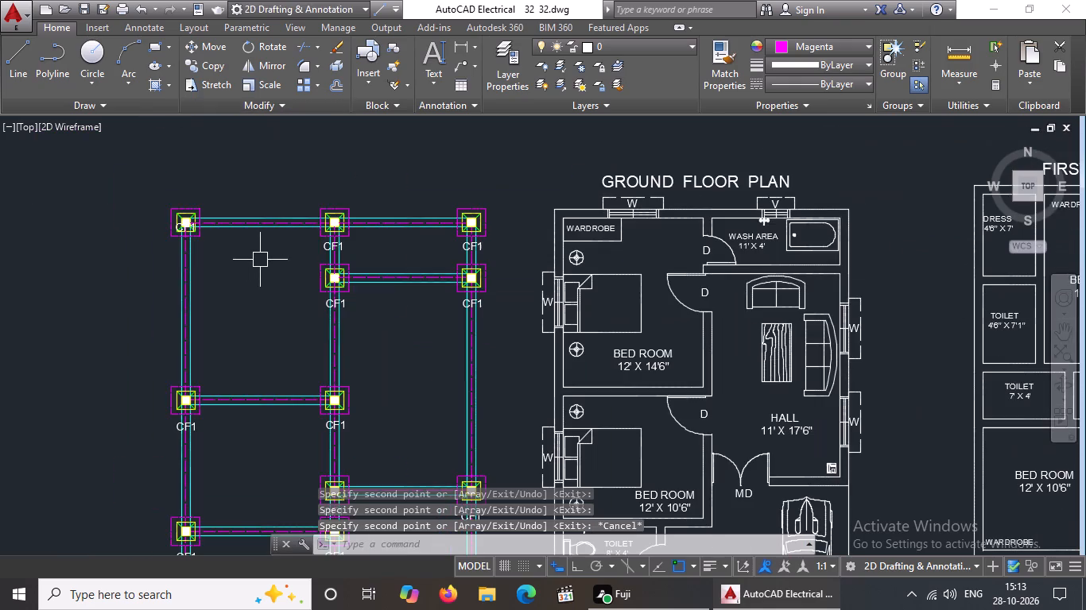
{"action": "scroll", "coordinate": [173, 222], "scroll_direction": "up", "scroll_amount": 6}
{"action": "left_click", "coordinate": [219, 288]}
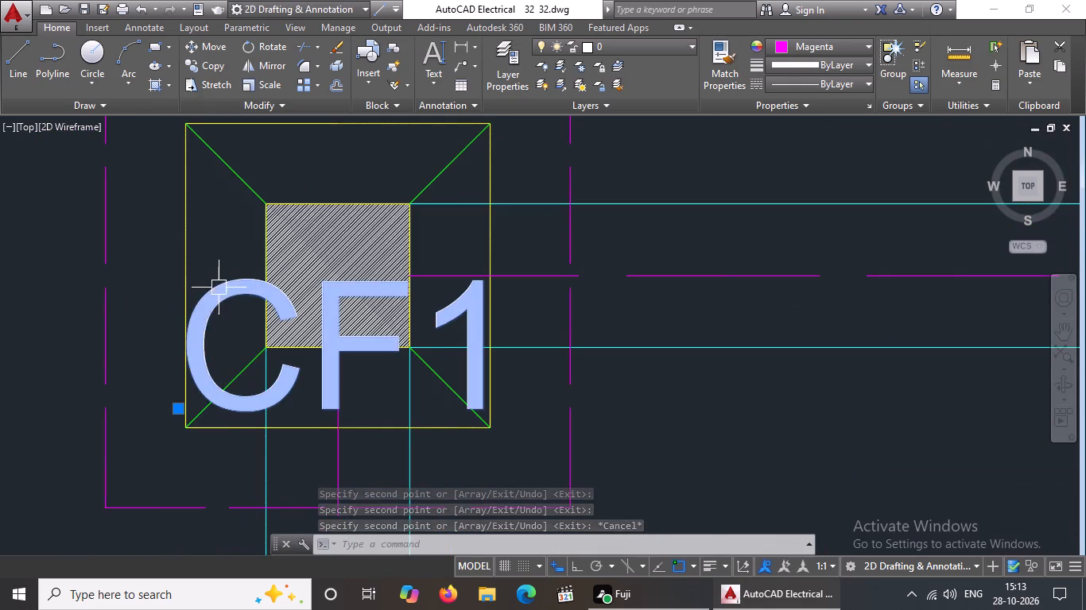
{"action": "left_click", "coordinate": [178, 407]}
{"action": "scroll", "coordinate": [233, 318], "scroll_direction": "down", "scroll_amount": 4}
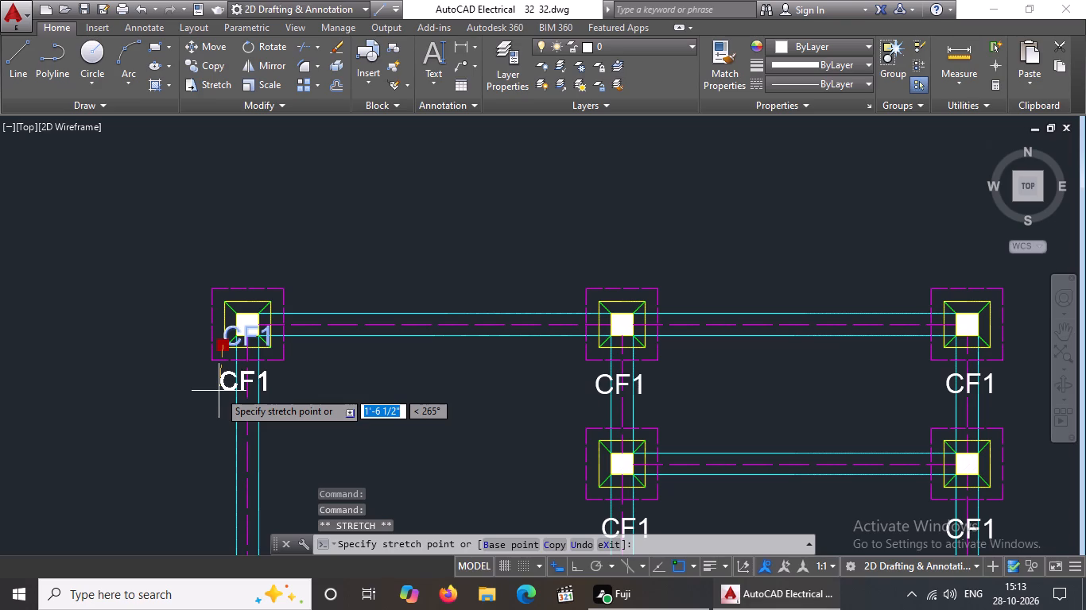
{"action": "left_click", "coordinate": [219, 391]}
Nudge the top row's middle CF1 label up about 1 1/2" and its right-column label slightly left to center beneath the footing.
{"action": "scroll", "coordinate": [630, 418], "scroll_direction": "up", "scroll_amount": 2}
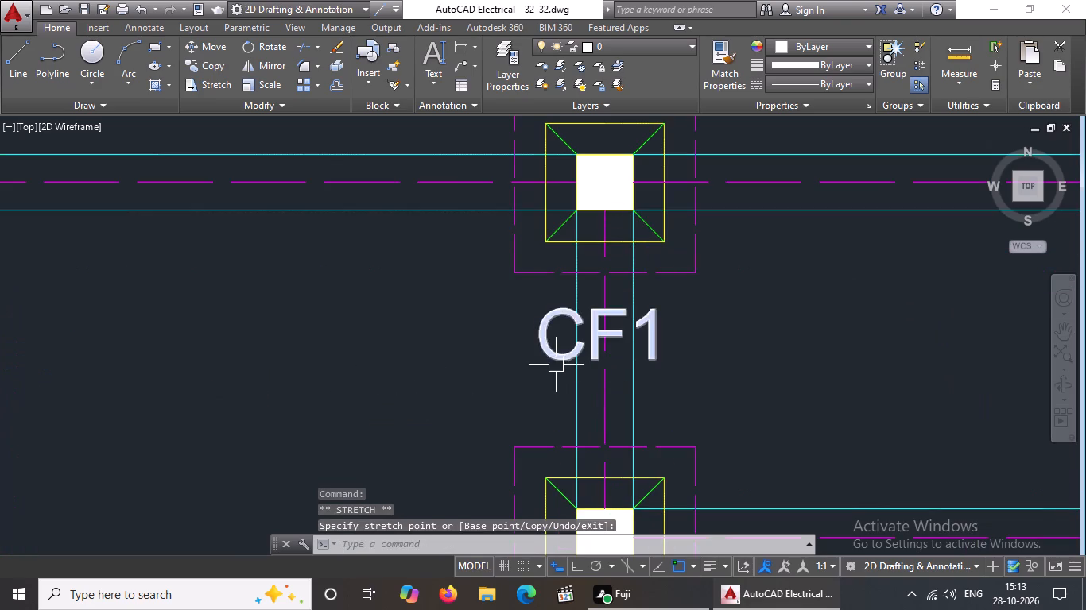
{"action": "left_click", "coordinate": [556, 361]}
{"action": "left_click", "coordinate": [536, 356]}
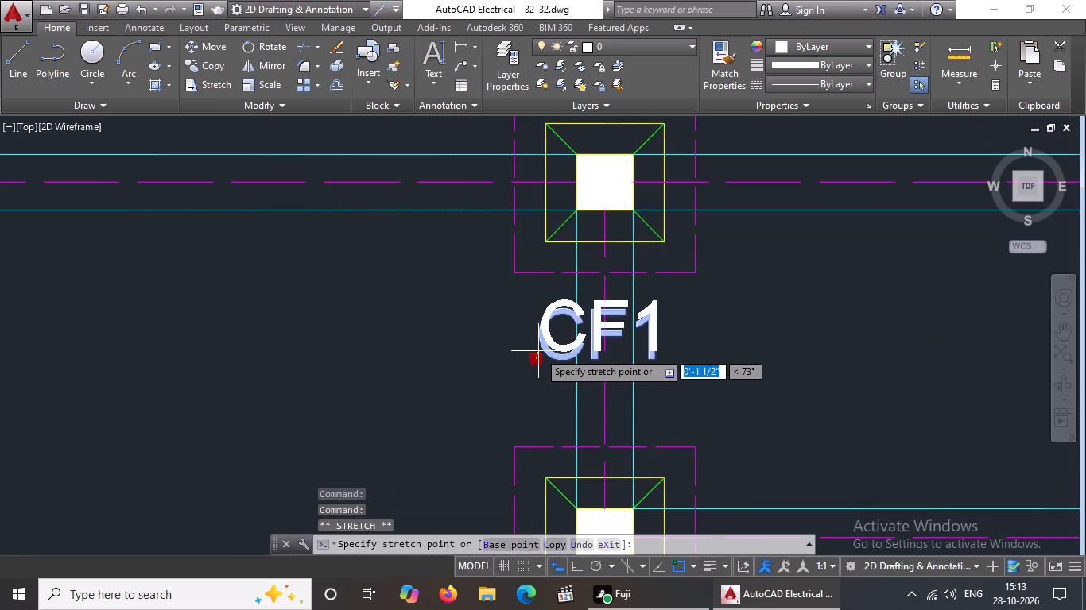
{"action": "left_click", "coordinate": [538, 351]}
{"action": "scroll", "coordinate": [490, 359], "scroll_direction": "down", "scroll_amount": 3}
{"action": "scroll", "coordinate": [700, 359], "scroll_direction": "up", "scroll_amount": 3}
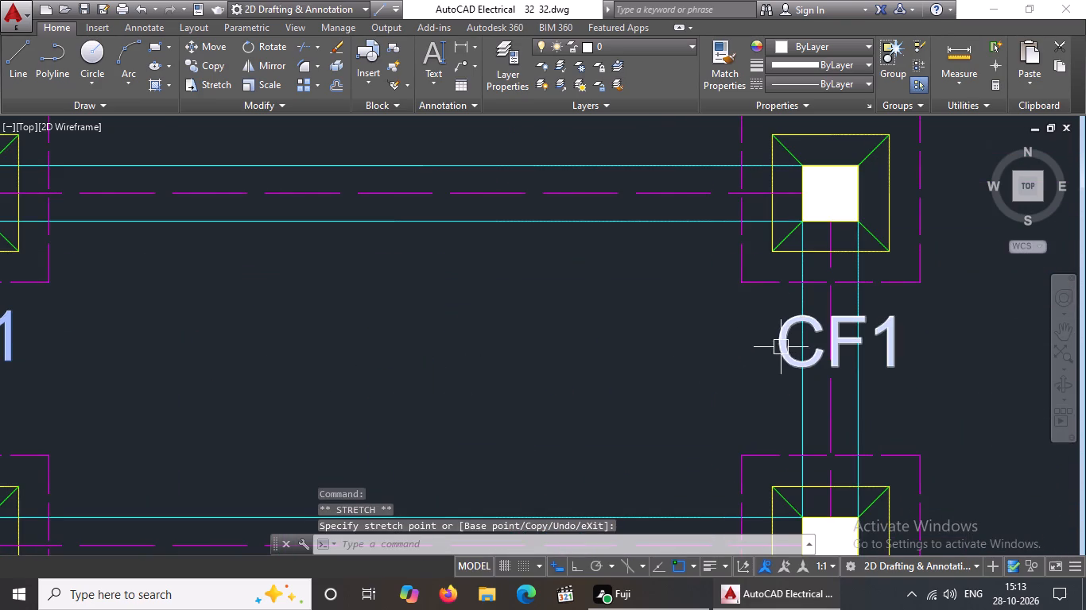
{"action": "left_click", "coordinate": [783, 346]}
{"action": "left_click", "coordinate": [778, 365]}
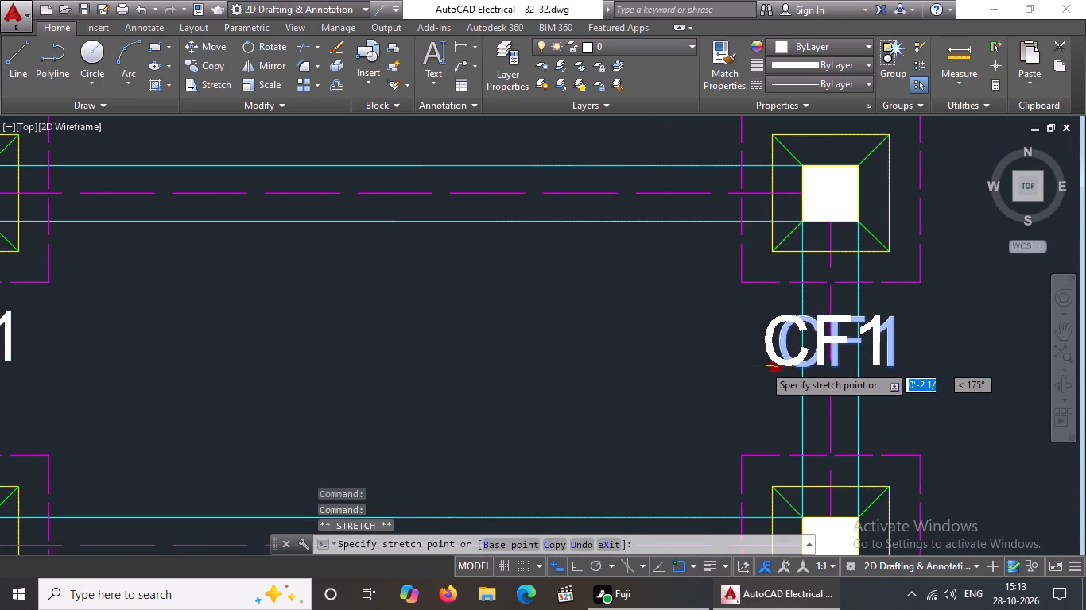
{"action": "left_click", "coordinate": [763, 362]}
Nudge the CF1 labels of the second row from the top: middle-column label slightly up and left, right-column label slightly up.
{"action": "scroll", "coordinate": [761, 360], "scroll_direction": "down", "scroll_amount": 4}
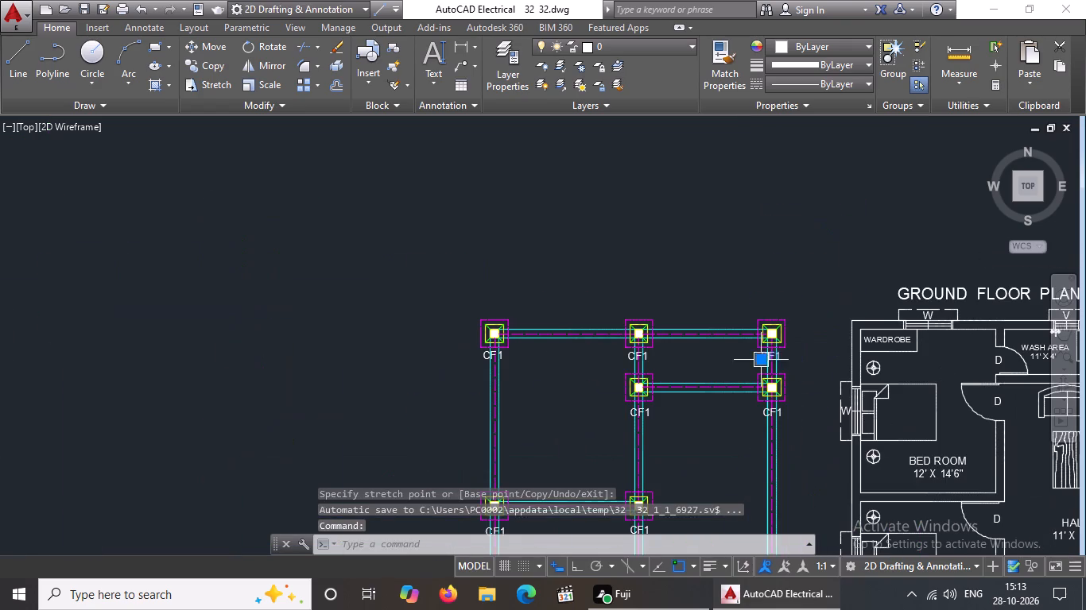
{"action": "scroll", "coordinate": [660, 410], "scroll_direction": "up", "scroll_amount": 4}
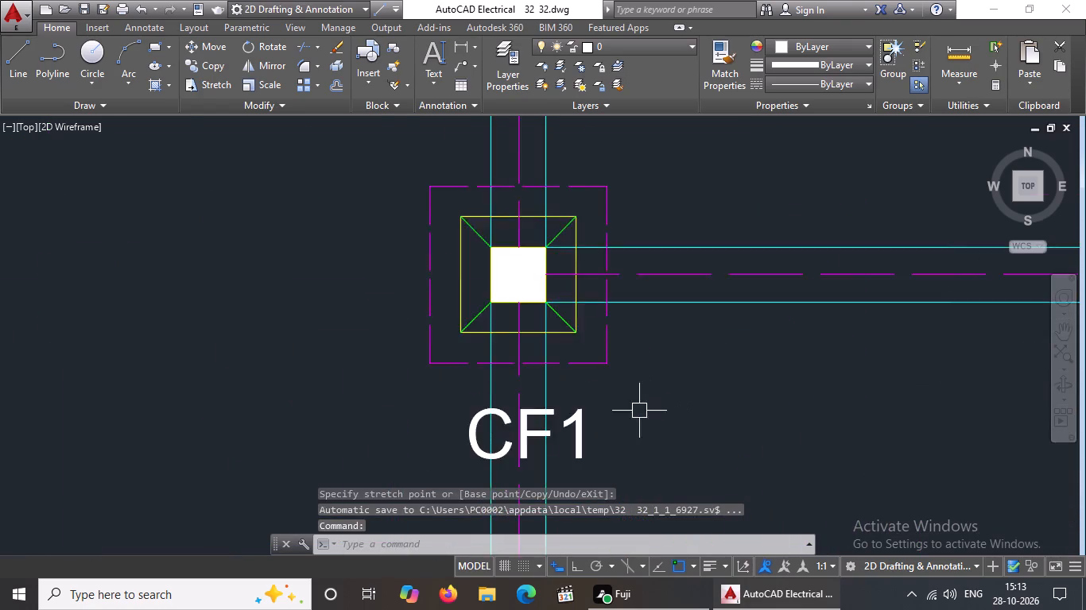
{"action": "scroll", "coordinate": [636, 411], "scroll_direction": "up", "scroll_amount": 2}
{"action": "scroll", "coordinate": [447, 408], "scroll_direction": "down", "scroll_amount": 3}
{"action": "scroll", "coordinate": [460, 421], "scroll_direction": "up", "scroll_amount": 2}
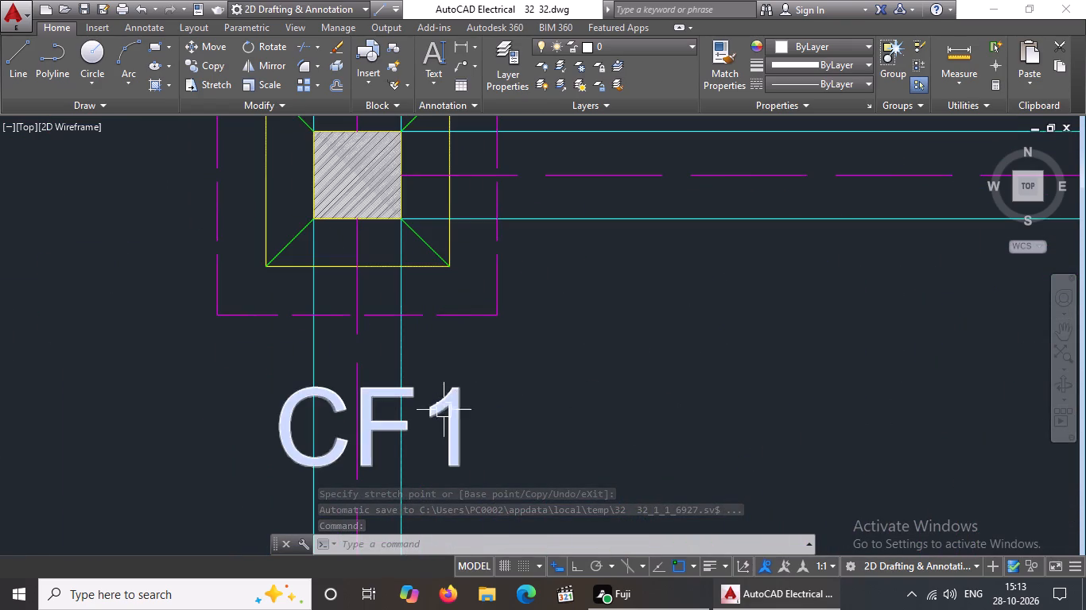
{"action": "scroll", "coordinate": [446, 391], "scroll_direction": "down", "scroll_amount": 1}
{"action": "left_click", "coordinate": [444, 394]}
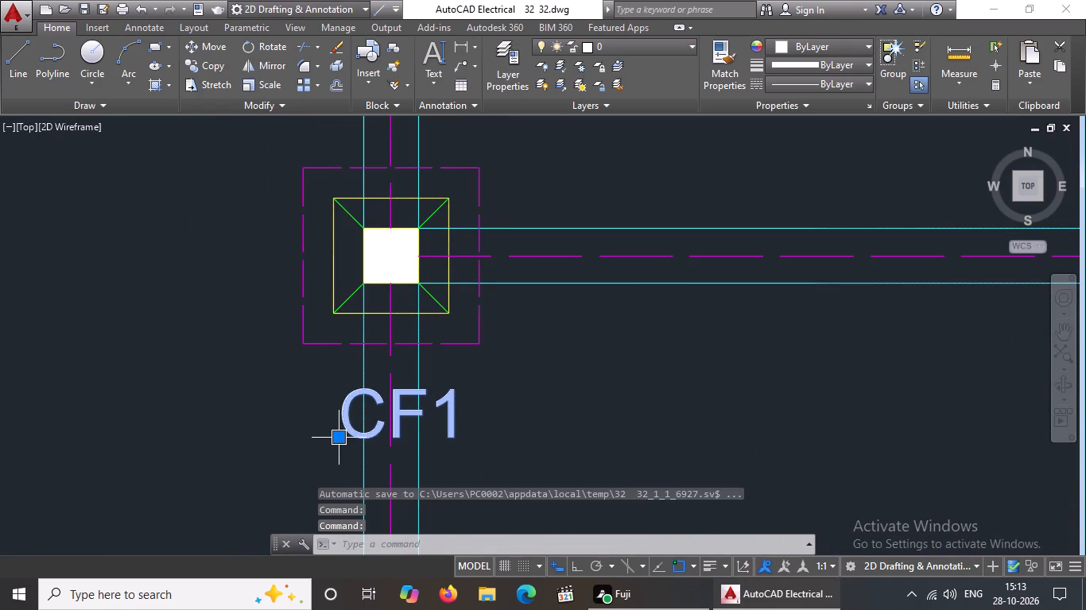
{"action": "left_click", "coordinate": [338, 440]}
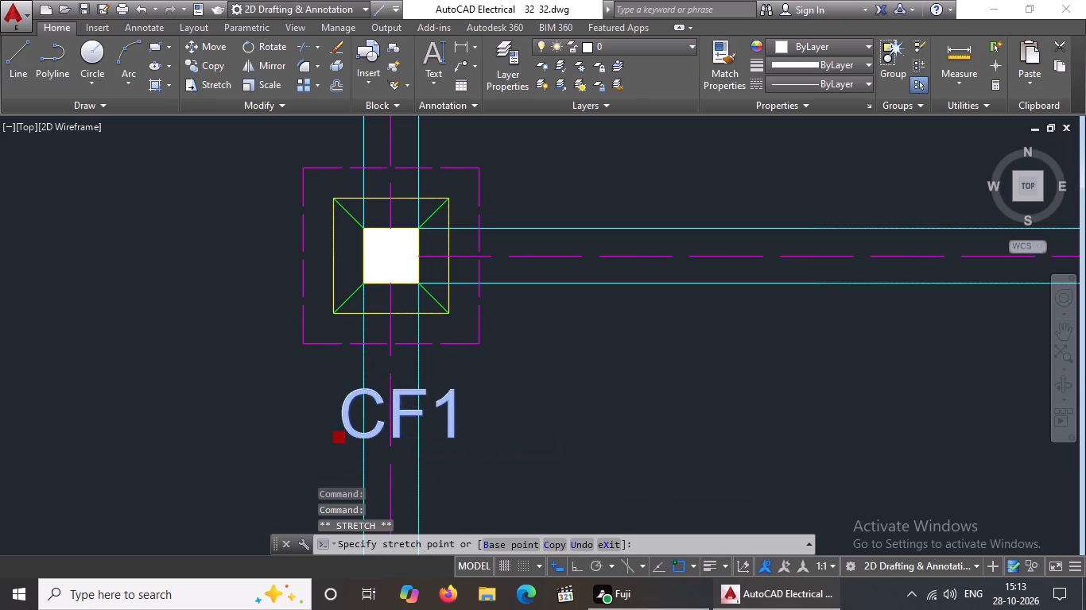
{"action": "left_click", "coordinate": [330, 427]}
{"action": "scroll", "coordinate": [339, 411], "scroll_direction": "down", "scroll_amount": 5}
{"action": "scroll", "coordinate": [475, 425], "scroll_direction": "up", "scroll_amount": 3}
{"action": "left_click", "coordinate": [459, 399]}
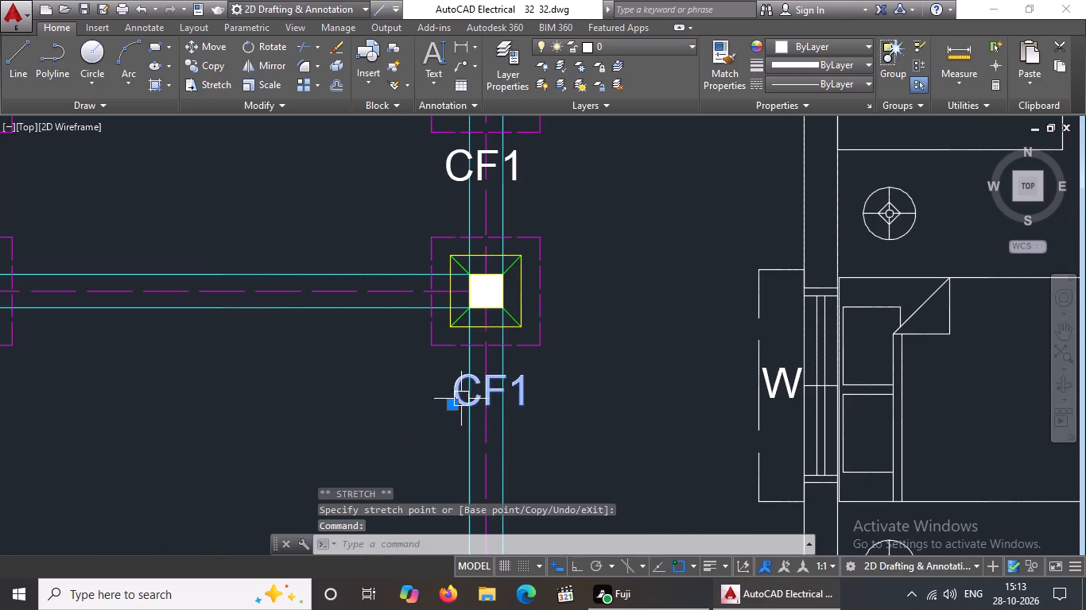
{"action": "left_click", "coordinate": [450, 405]}
{"action": "left_click", "coordinate": [450, 396]}
Nudge the CF1 labels beneath the left-column and middle-column footings of the third row from the top slightly upward.
{"action": "scroll", "coordinate": [442, 400], "scroll_direction": "down", "scroll_amount": 2}
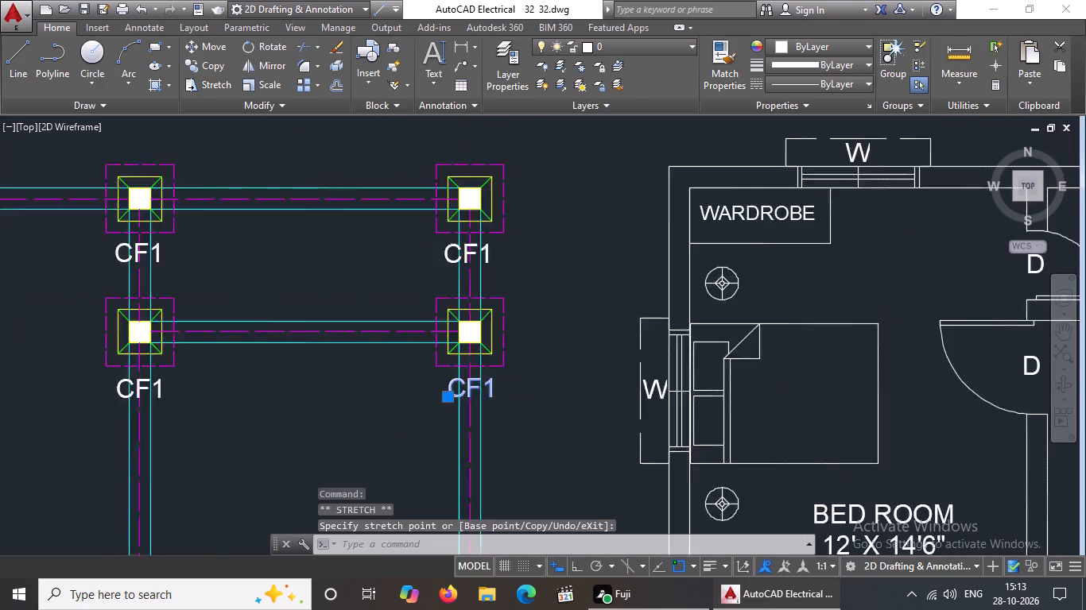
{"action": "scroll", "coordinate": [461, 386], "scroll_direction": "down", "scroll_amount": 2}
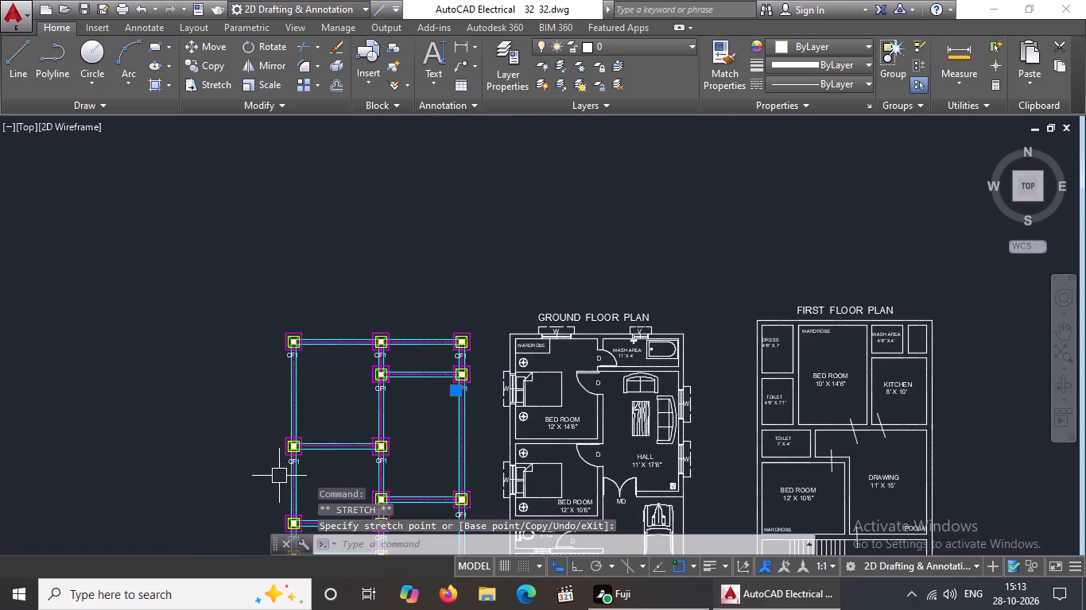
{"action": "scroll", "coordinate": [276, 480], "scroll_direction": "up", "scroll_amount": 5}
{"action": "left_click", "coordinate": [281, 412]}
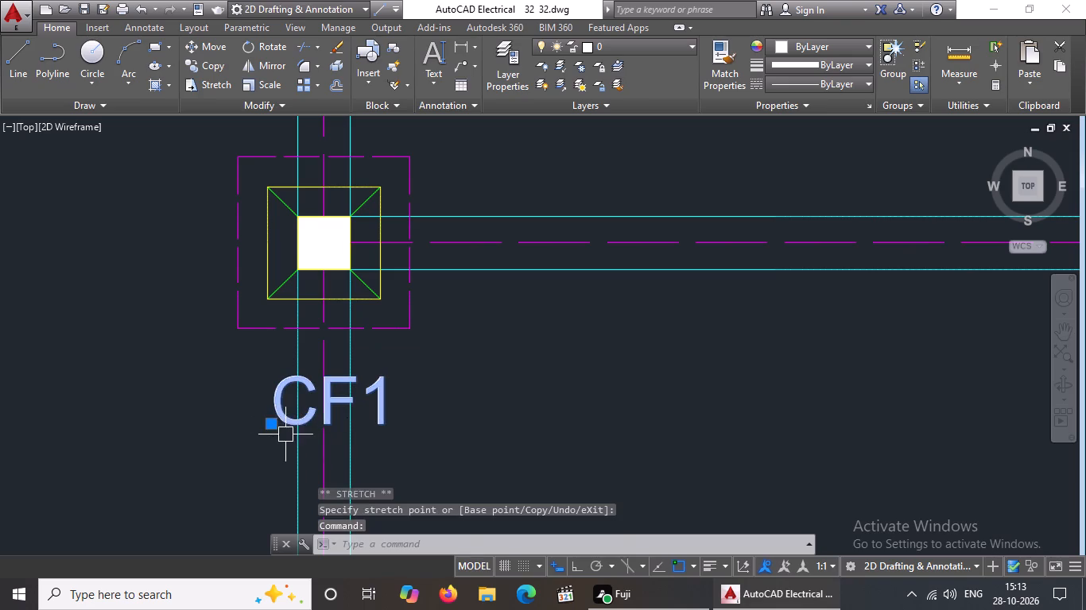
{"action": "left_click", "coordinate": [273, 426]}
{"action": "left_click", "coordinate": [269, 414]}
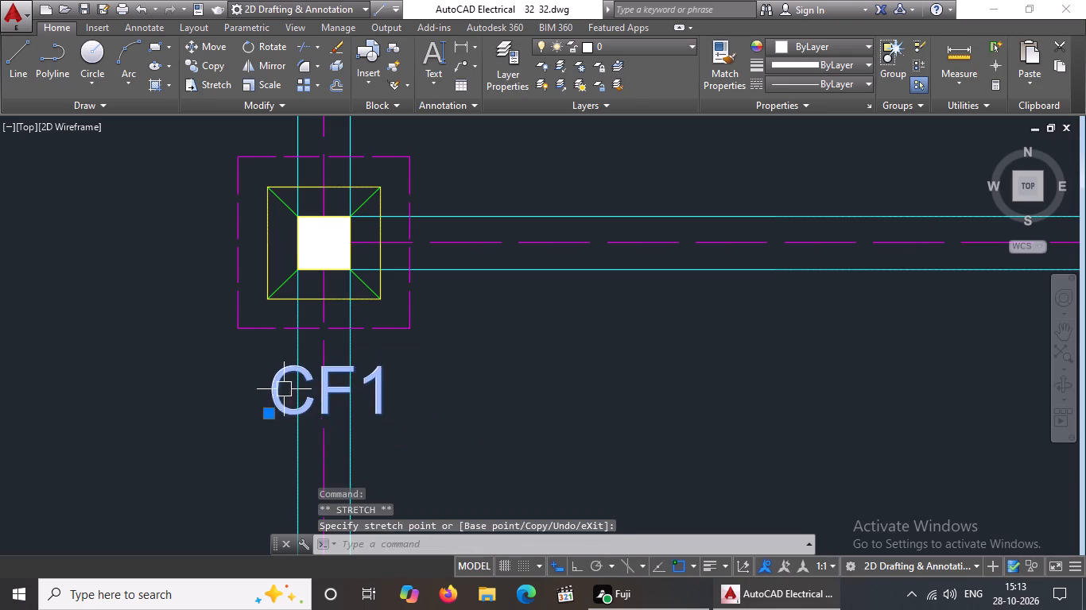
{"action": "scroll", "coordinate": [284, 388], "scroll_direction": "down", "scroll_amount": 3}
{"action": "scroll", "coordinate": [488, 382], "scroll_direction": "up", "scroll_amount": 3}
{"action": "left_click", "coordinate": [544, 427]}
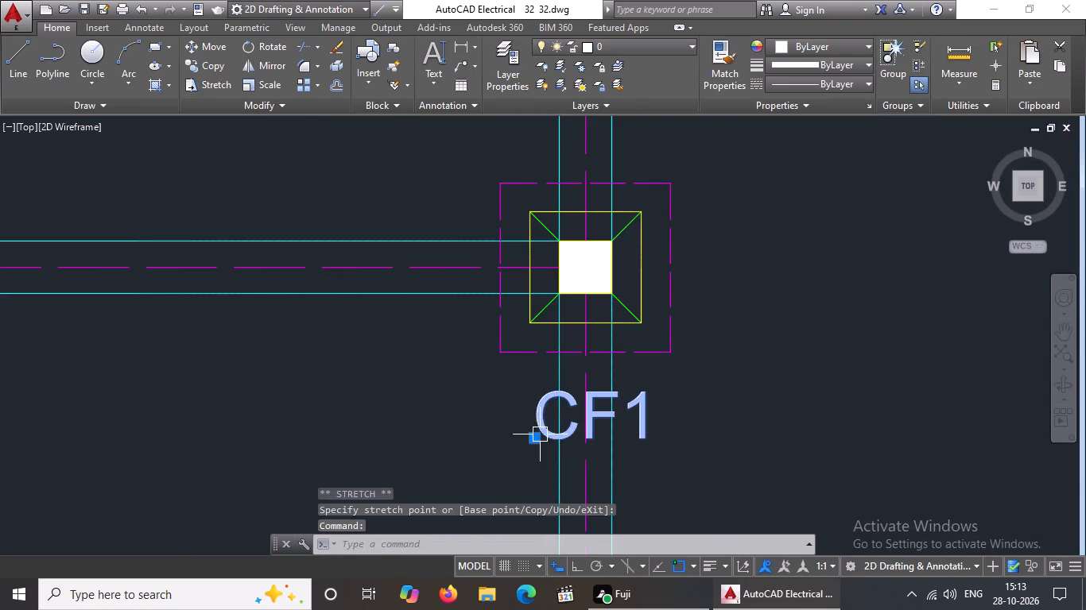
{"action": "left_click", "coordinate": [537, 436]}
{"action": "left_click", "coordinate": [533, 433]}
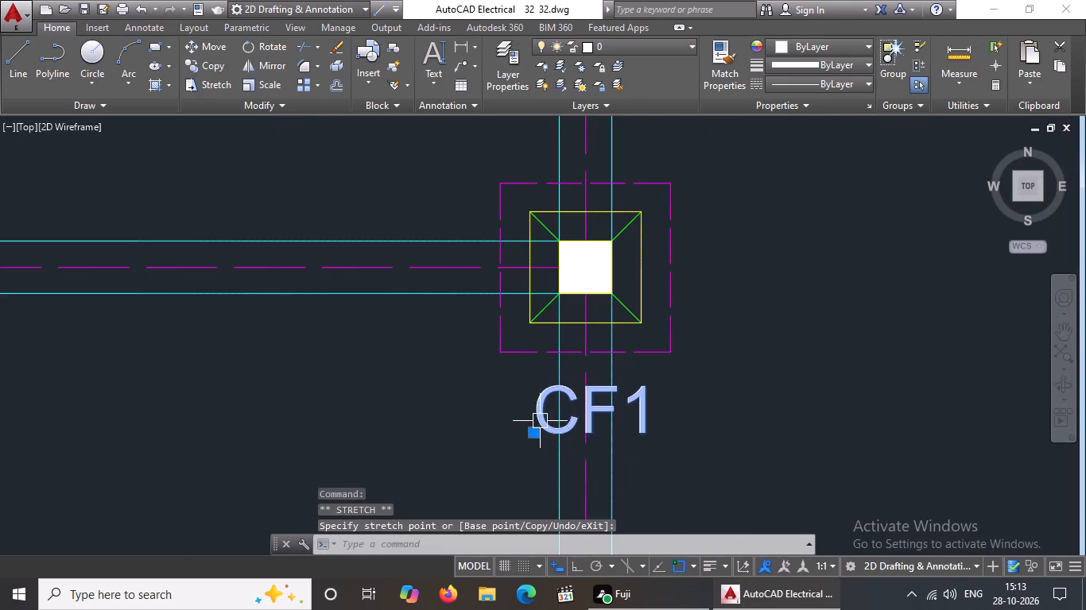
Nudge the CF1 label beneath the right-column footing of the fourth row from the top up about 1 1/2".
{"action": "scroll", "coordinate": [562, 342], "scroll_direction": "down", "scroll_amount": 3}
{"action": "scroll", "coordinate": [581, 416], "scroll_direction": "down", "scroll_amount": 2}
{"action": "scroll", "coordinate": [586, 477], "scroll_direction": "up", "scroll_amount": 3}
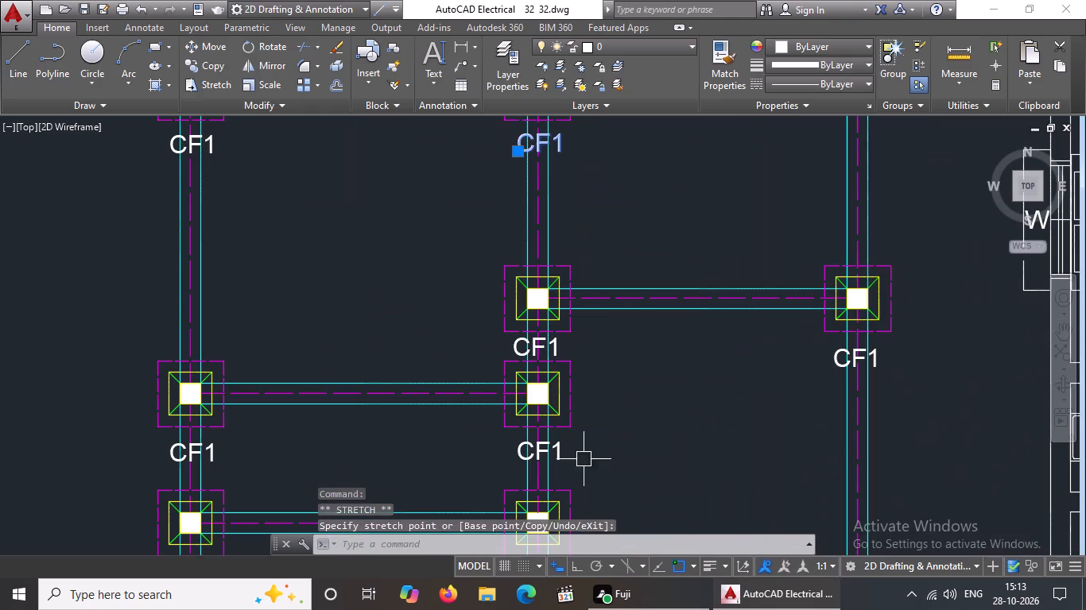
{"action": "scroll", "coordinate": [878, 369], "scroll_direction": "up", "scroll_amount": 2}
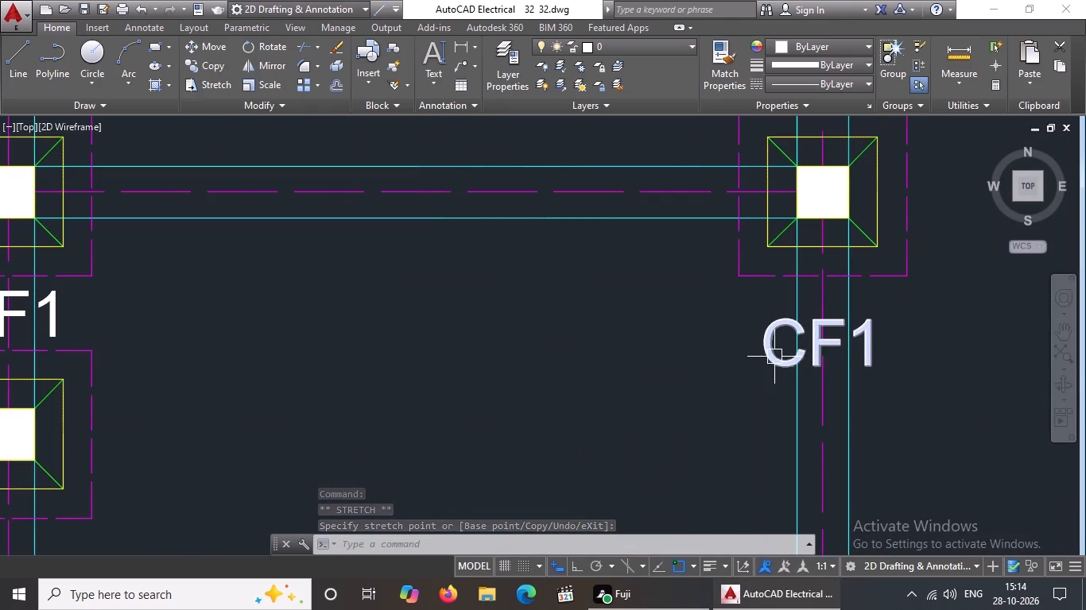
{"action": "left_click", "coordinate": [778, 355]}
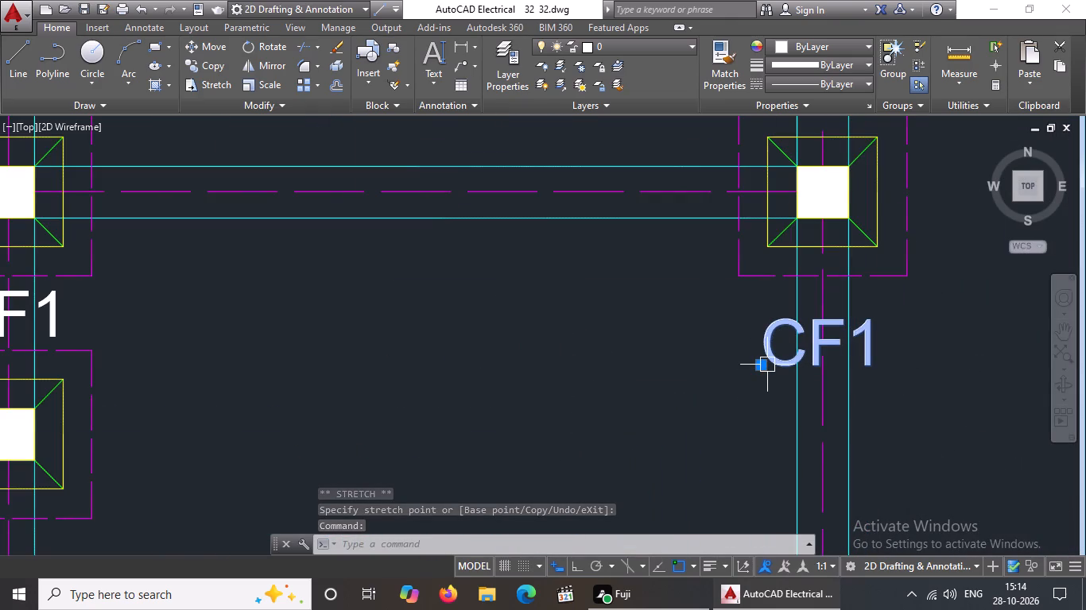
{"action": "left_click", "coordinate": [765, 365]}
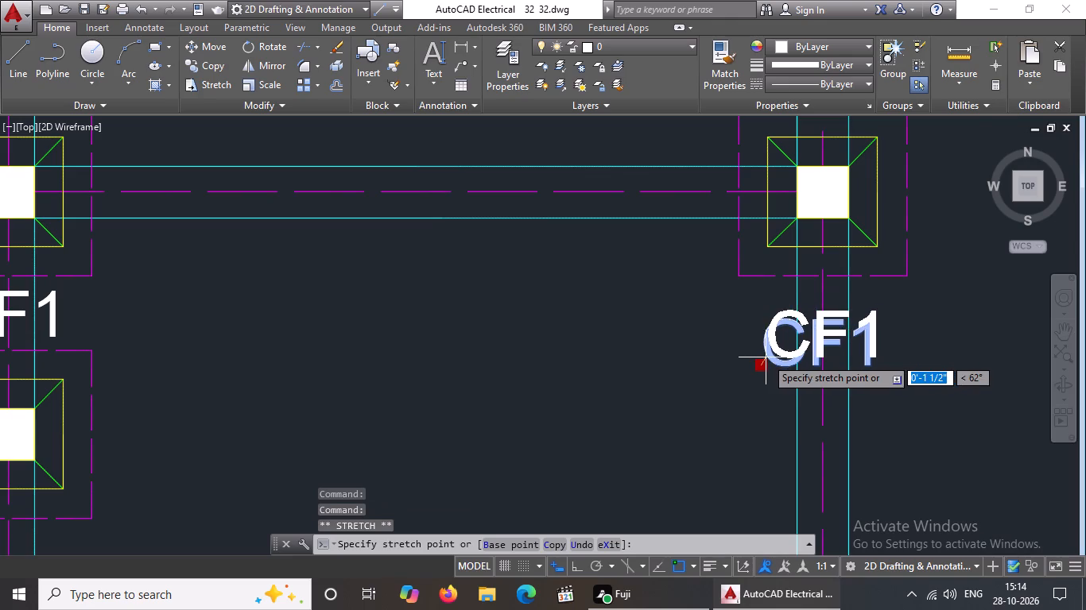
{"action": "left_click", "coordinate": [766, 357]}
{"action": "scroll", "coordinate": [760, 330], "scroll_direction": "down", "scroll_amount": 3}
{"action": "scroll", "coordinate": [302, 415], "scroll_direction": "up", "scroll_amount": 1}
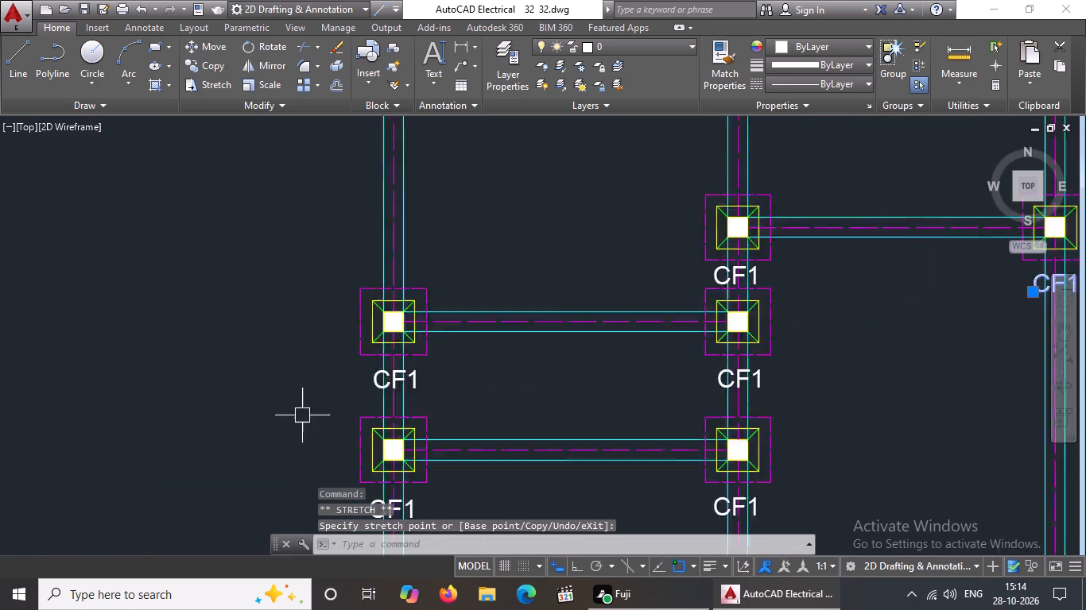
Nudge the fifth row's CF1 labels from the top: left-column label about 2" up and left, middle-column label up about 1 1/2".
{"action": "scroll", "coordinate": [302, 415], "scroll_direction": "up", "scroll_amount": 1}
{"action": "left_click", "coordinate": [415, 359]}
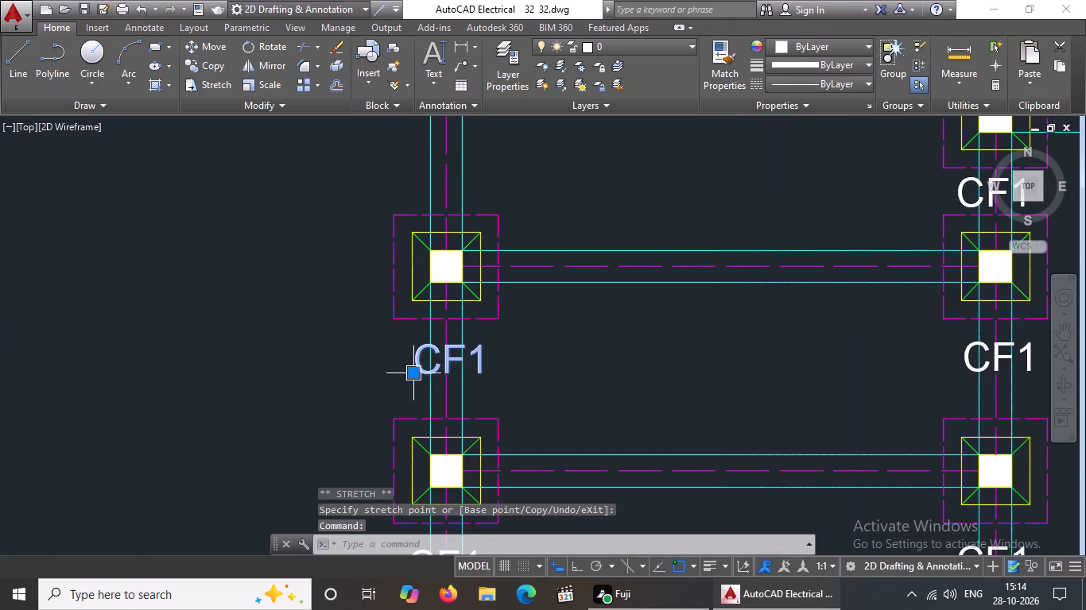
{"action": "left_click", "coordinate": [413, 373]}
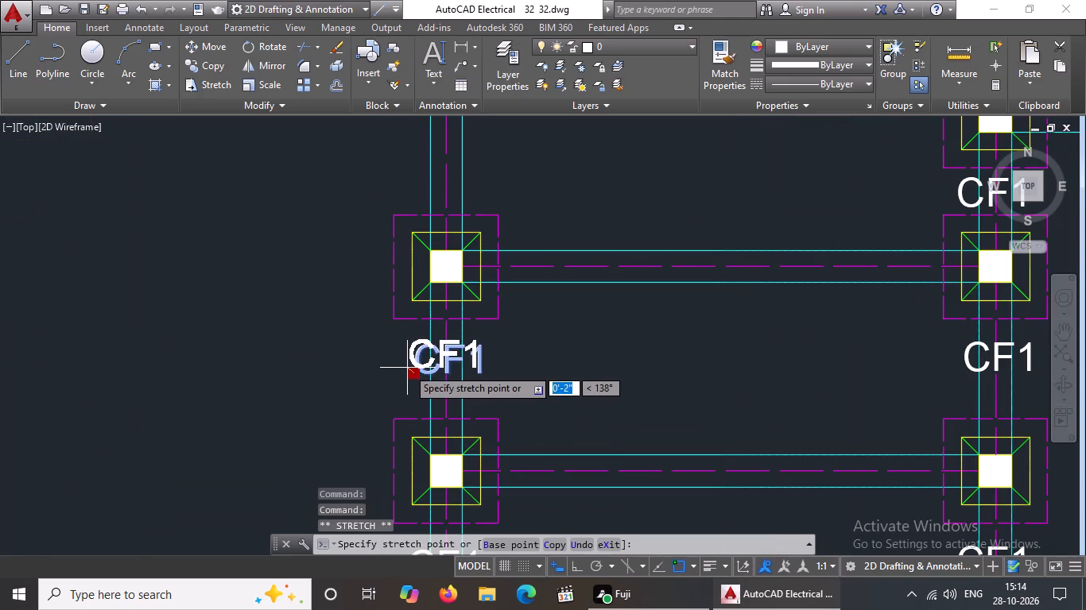
{"action": "left_click", "coordinate": [407, 367]}
{"action": "scroll", "coordinate": [987, 363], "scroll_direction": "down", "scroll_amount": 2}
{"action": "scroll", "coordinate": [1043, 352], "scroll_direction": "up", "scroll_amount": 3}
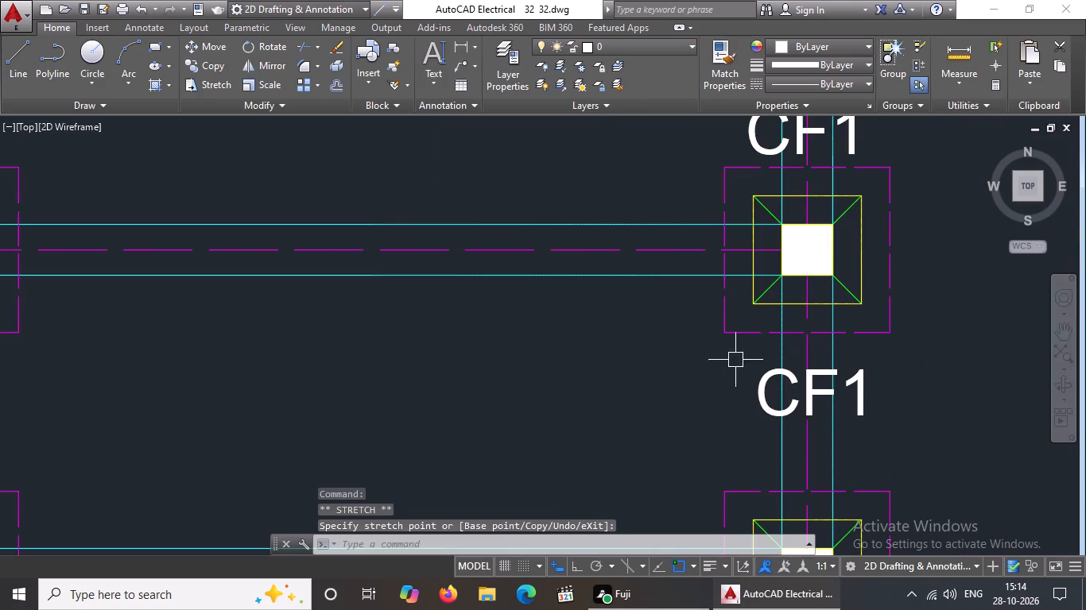
{"action": "left_click", "coordinate": [764, 388]}
{"action": "left_click", "coordinate": [754, 416]}
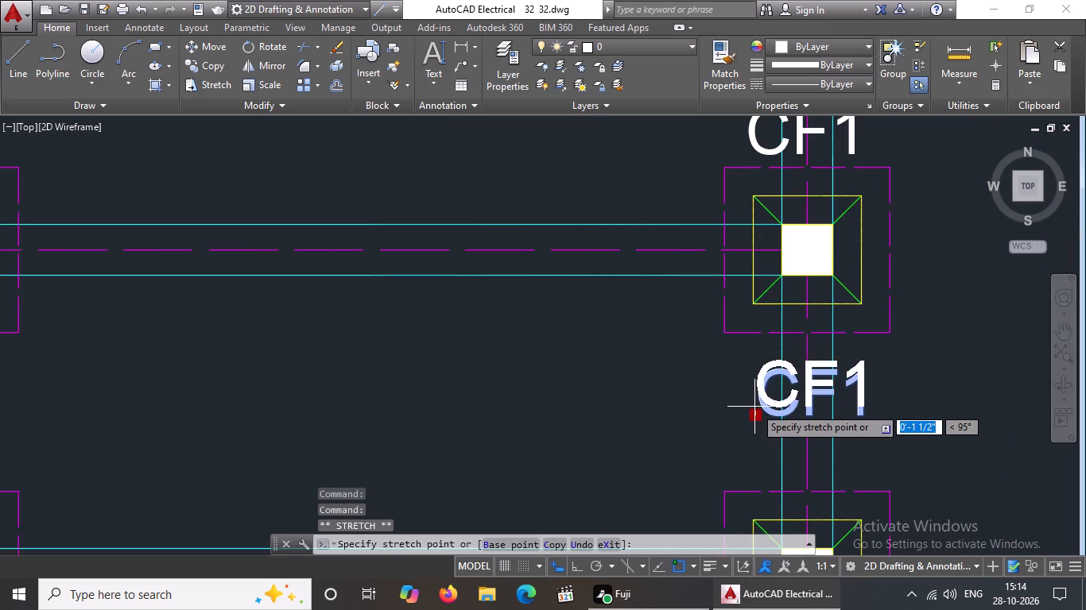
{"action": "left_click", "coordinate": [754, 407]}
Nudge the CF1 labels beneath the middle-column and left-column footings of the sixth row from the top slightly upward.
{"action": "scroll", "coordinate": [751, 377], "scroll_direction": "down", "scroll_amount": 4}
{"action": "scroll", "coordinate": [773, 436], "scroll_direction": "up", "scroll_amount": 3}
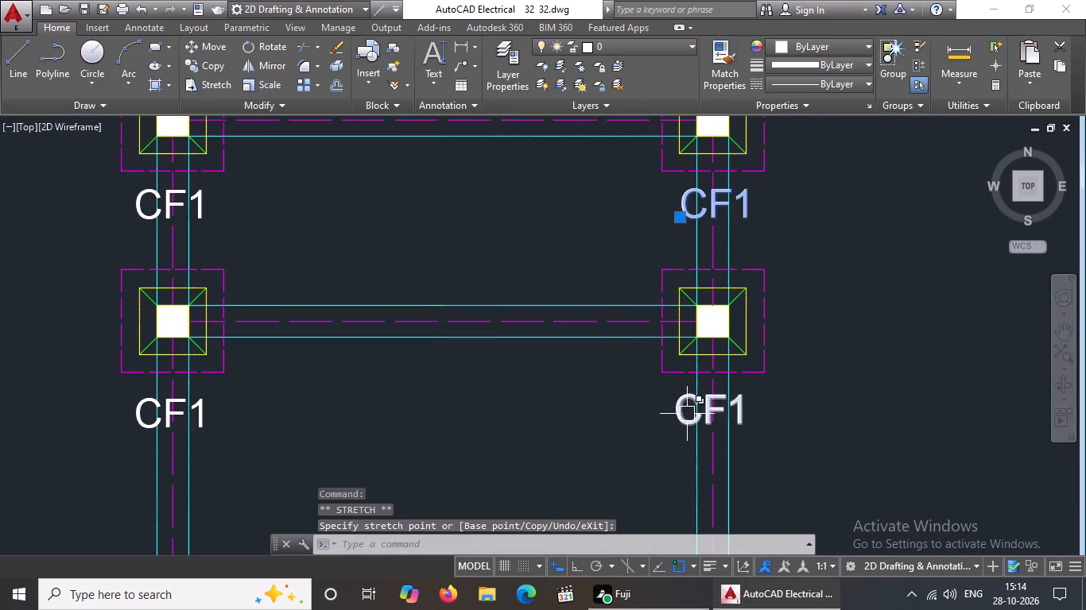
{"action": "left_click", "coordinate": [685, 415]}
{"action": "left_click", "coordinate": [674, 426]}
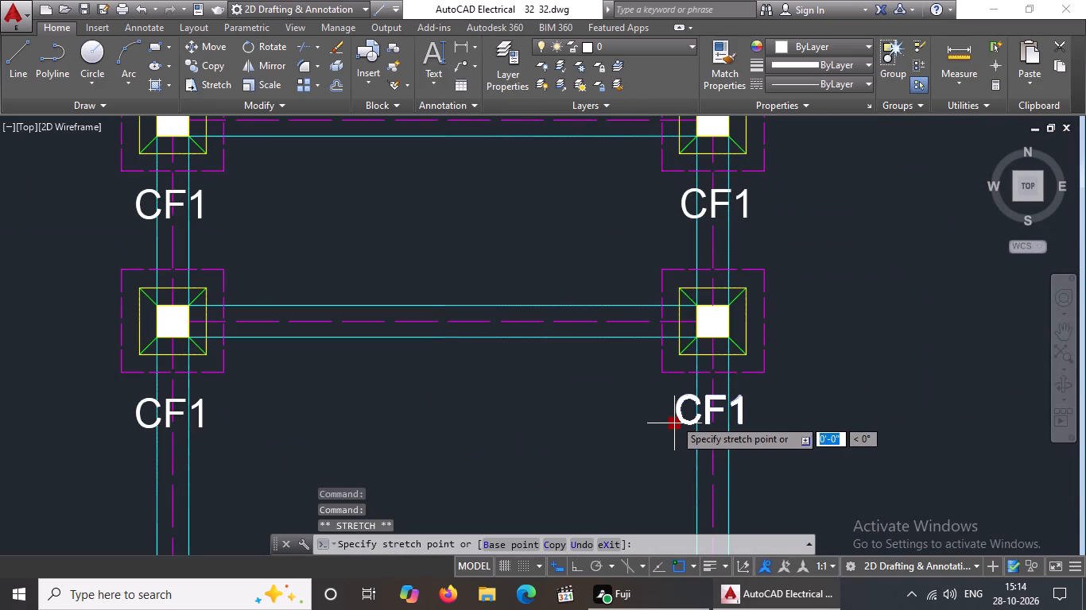
{"action": "left_click", "coordinate": [674, 418]}
{"action": "left_click", "coordinate": [139, 426]}
{"action": "left_click", "coordinate": [138, 434]}
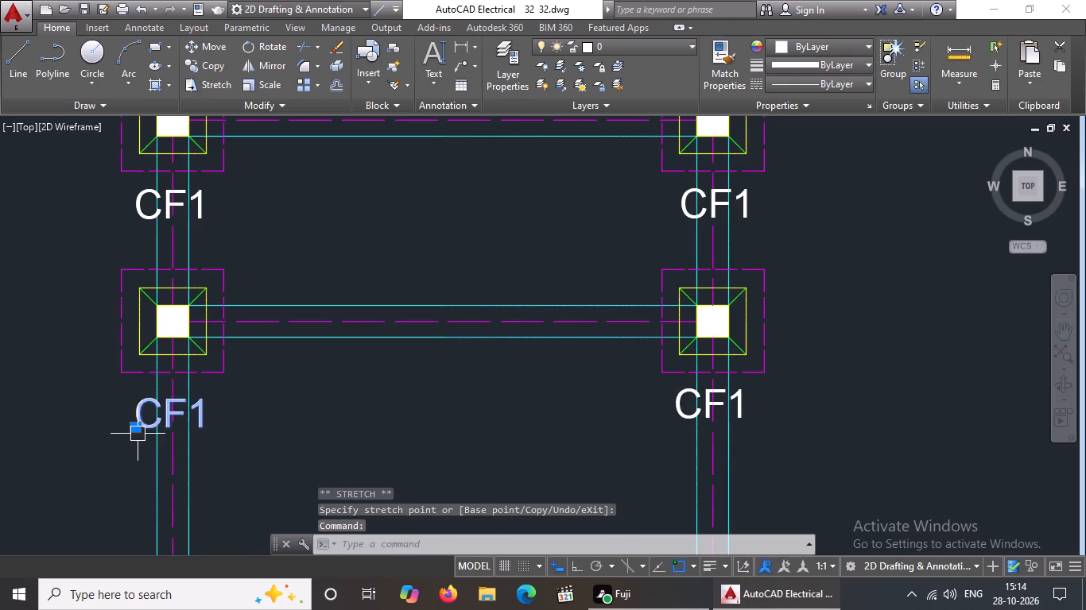
{"action": "left_click", "coordinate": [136, 427]}
{"action": "left_click", "coordinate": [138, 420]}
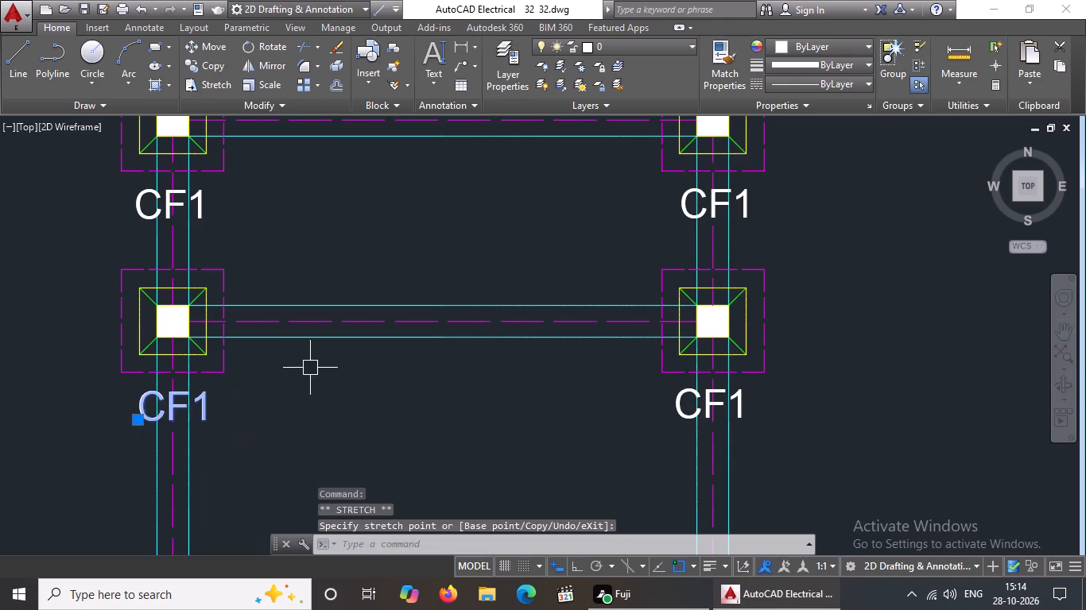
Shift the bottom row's left-column CF1 label slightly down and left, and its middle-column label slightly down and right.
{"action": "scroll", "coordinate": [316, 356], "scroll_direction": "down", "scroll_amount": 4}
{"action": "scroll", "coordinate": [273, 474], "scroll_direction": "up", "scroll_amount": 4}
{"action": "left_click", "coordinate": [290, 382]}
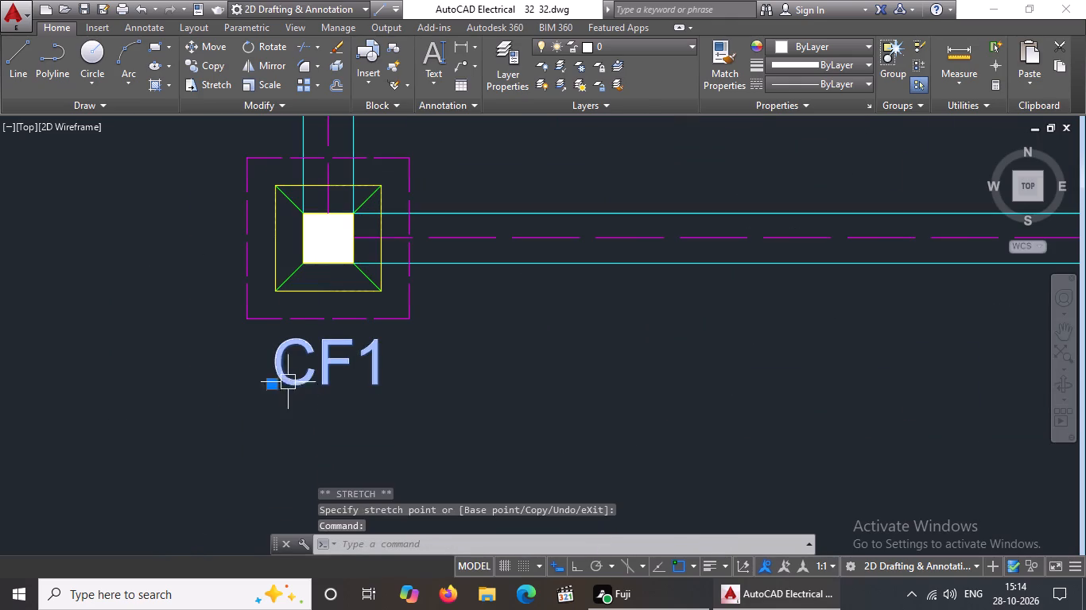
{"action": "left_click", "coordinate": [272, 384]}
{"action": "left_click", "coordinate": [268, 392]}
{"action": "scroll", "coordinate": [271, 388], "scroll_direction": "down", "scroll_amount": 4}
{"action": "scroll", "coordinate": [411, 380], "scroll_direction": "up", "scroll_amount": 3}
{"action": "left_click", "coordinate": [413, 415]}
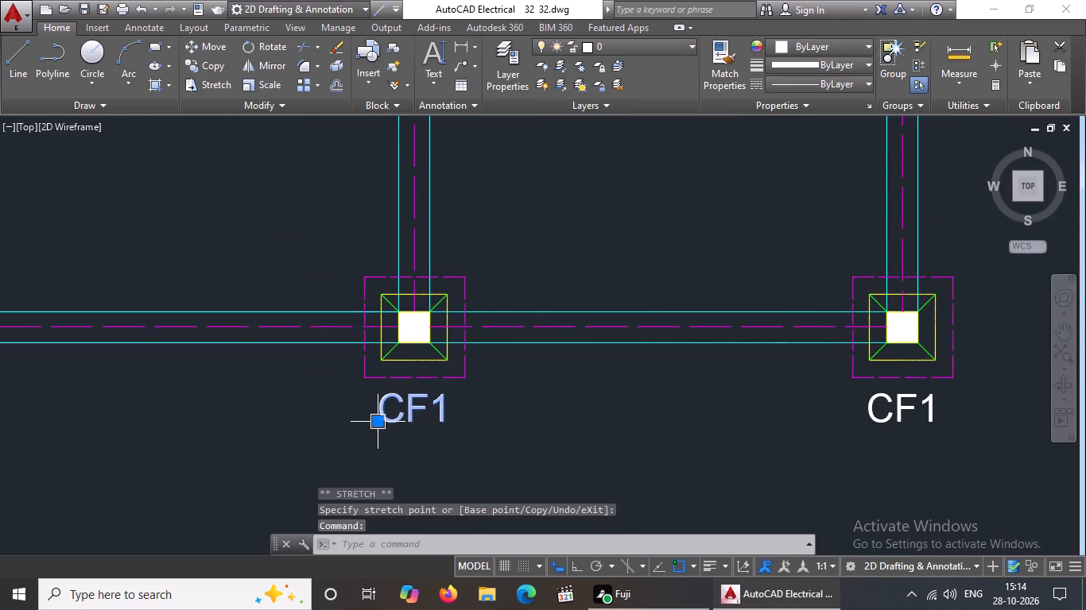
{"action": "left_click", "coordinate": [377, 419]}
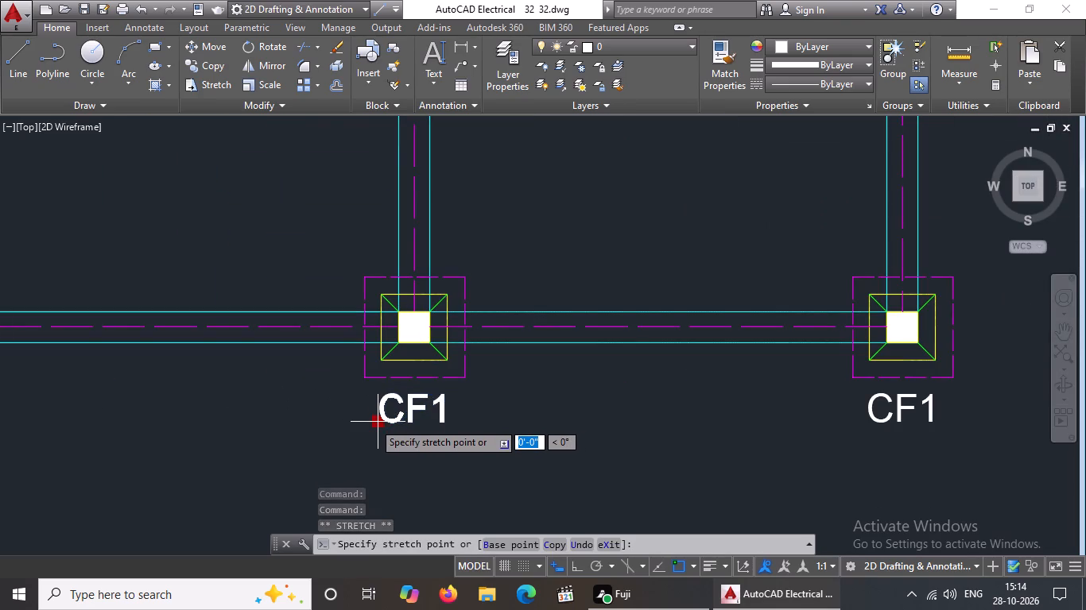
{"action": "left_click", "coordinate": [381, 424]}
Fine-tune the position of the CF1 label beneath the right-column footing of the bottom row.
{"action": "scroll", "coordinate": [382, 430], "scroll_direction": "down", "scroll_amount": 3}
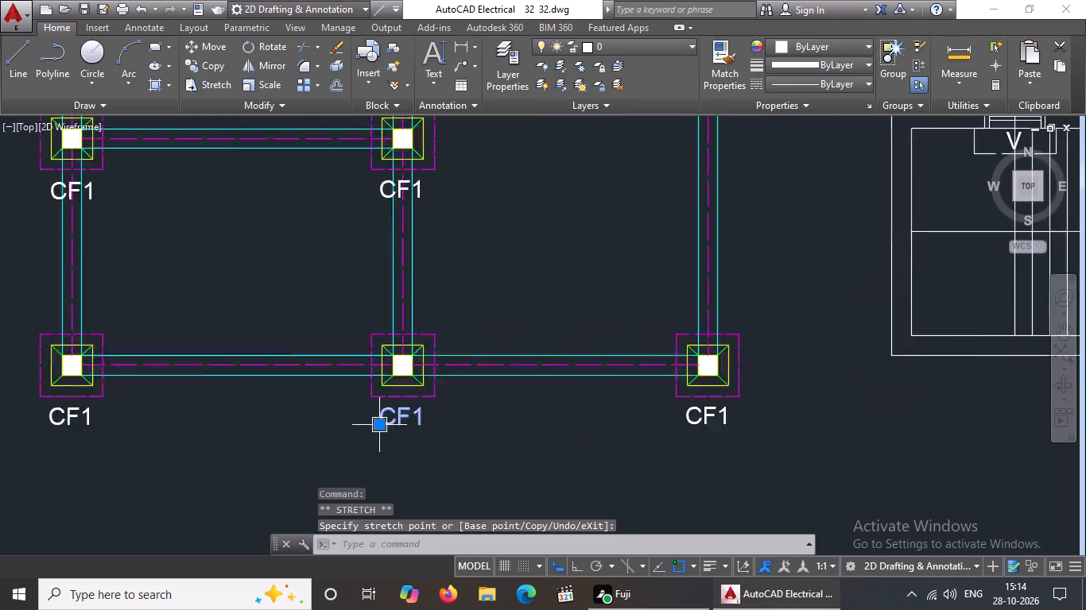
{"action": "scroll", "coordinate": [572, 430], "scroll_direction": "up", "scroll_amount": 2}
{"action": "left_click", "coordinate": [582, 421]}
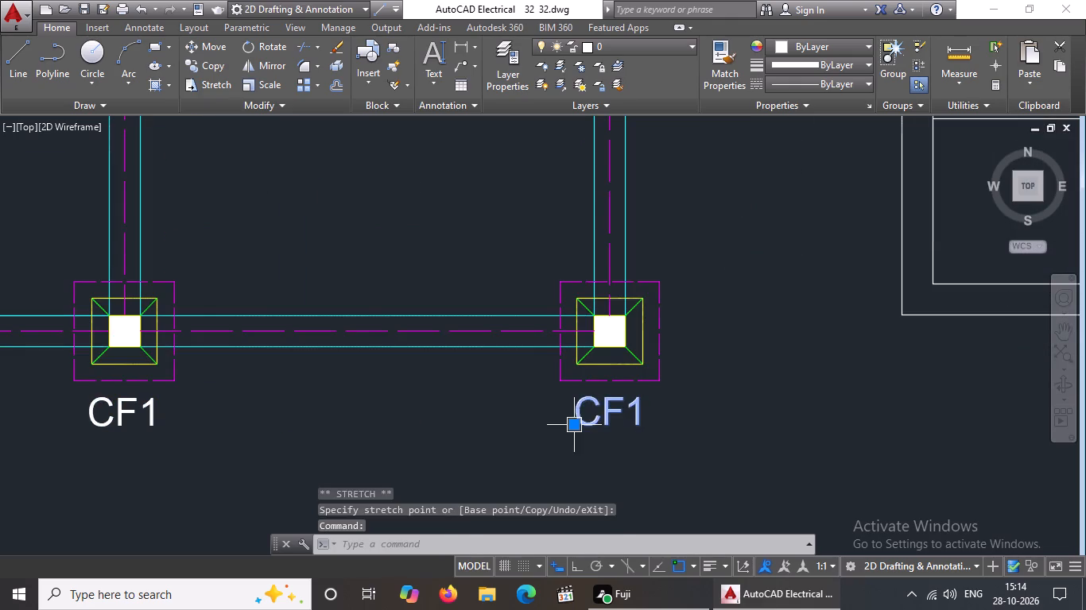
{"action": "left_click", "coordinate": [569, 427]}
{"action": "left_click", "coordinate": [570, 425]}
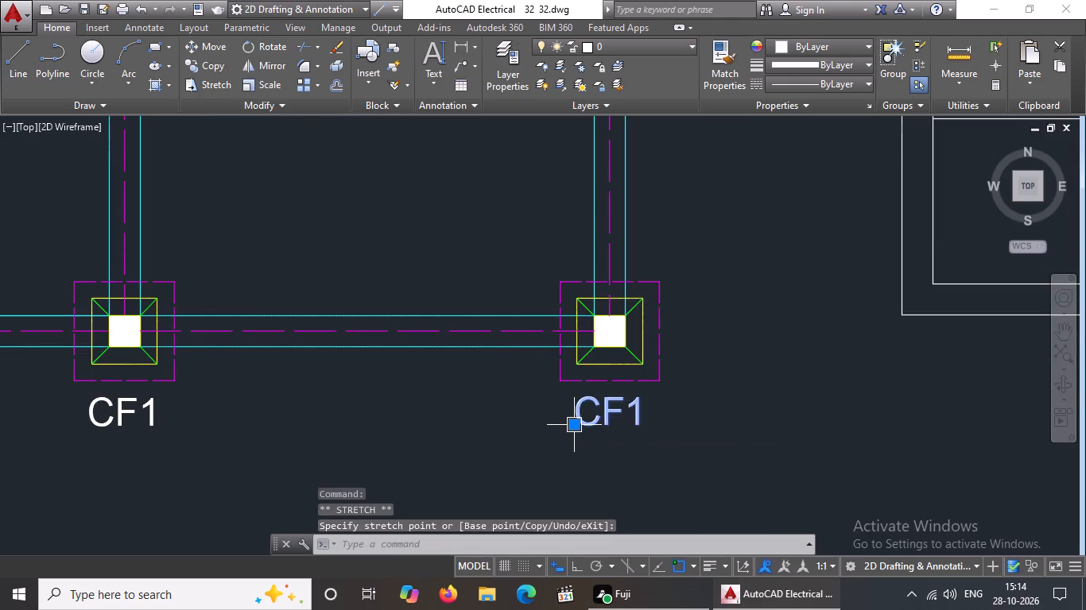
{"action": "scroll", "coordinate": [569, 430], "scroll_direction": "down", "scroll_amount": 4}
{"action": "key", "text": "Escape"}
{"action": "key", "text": "Escape"}
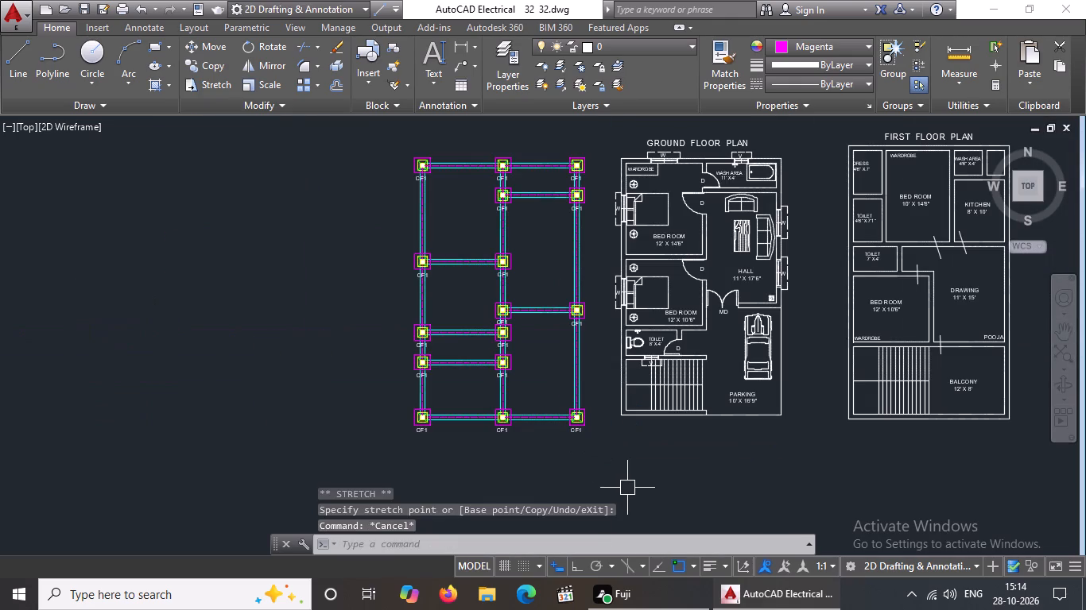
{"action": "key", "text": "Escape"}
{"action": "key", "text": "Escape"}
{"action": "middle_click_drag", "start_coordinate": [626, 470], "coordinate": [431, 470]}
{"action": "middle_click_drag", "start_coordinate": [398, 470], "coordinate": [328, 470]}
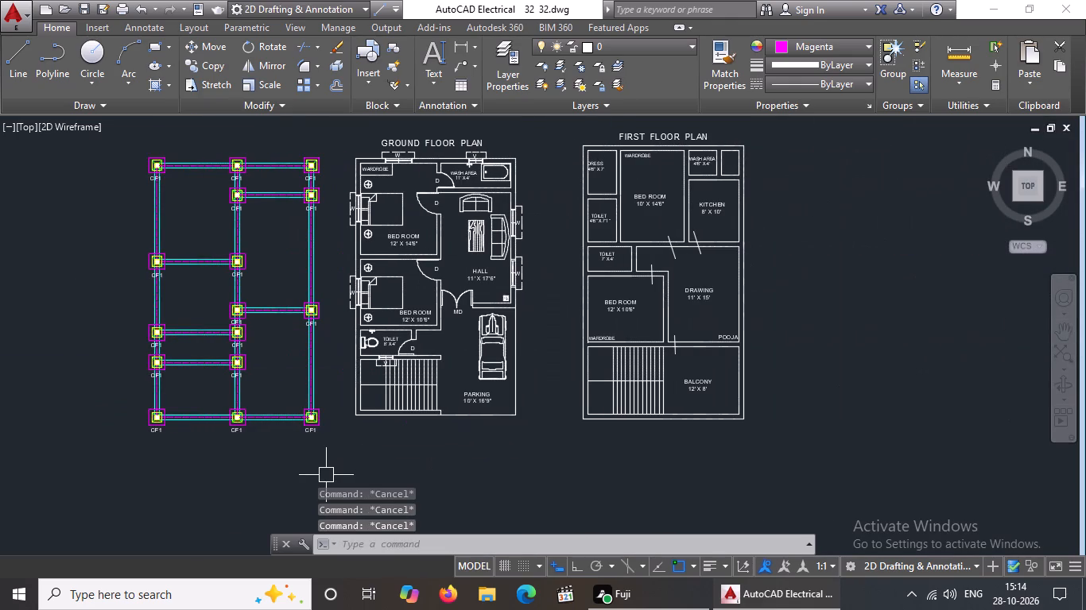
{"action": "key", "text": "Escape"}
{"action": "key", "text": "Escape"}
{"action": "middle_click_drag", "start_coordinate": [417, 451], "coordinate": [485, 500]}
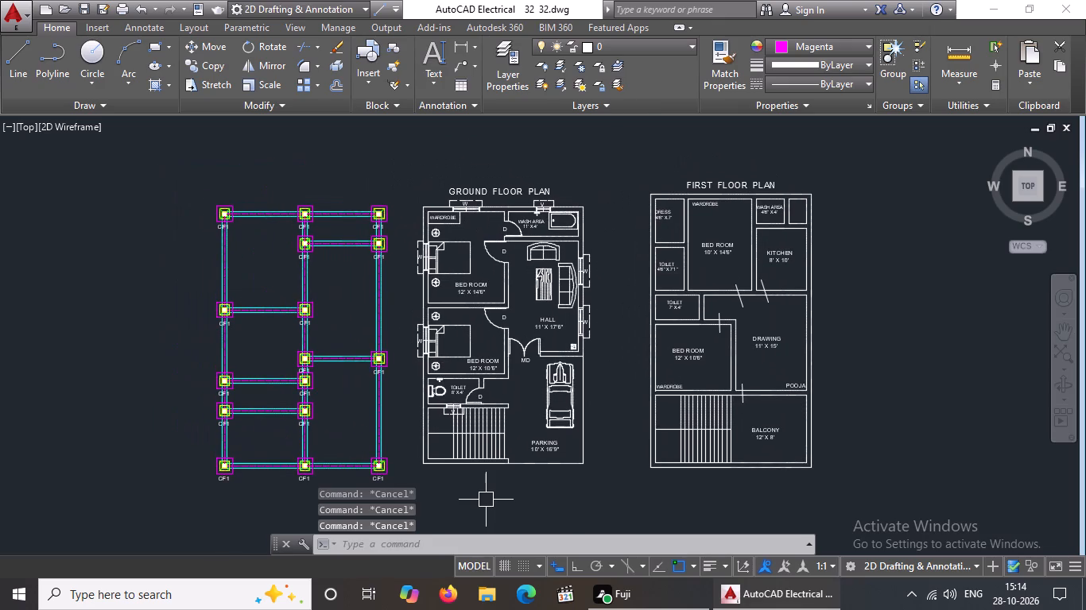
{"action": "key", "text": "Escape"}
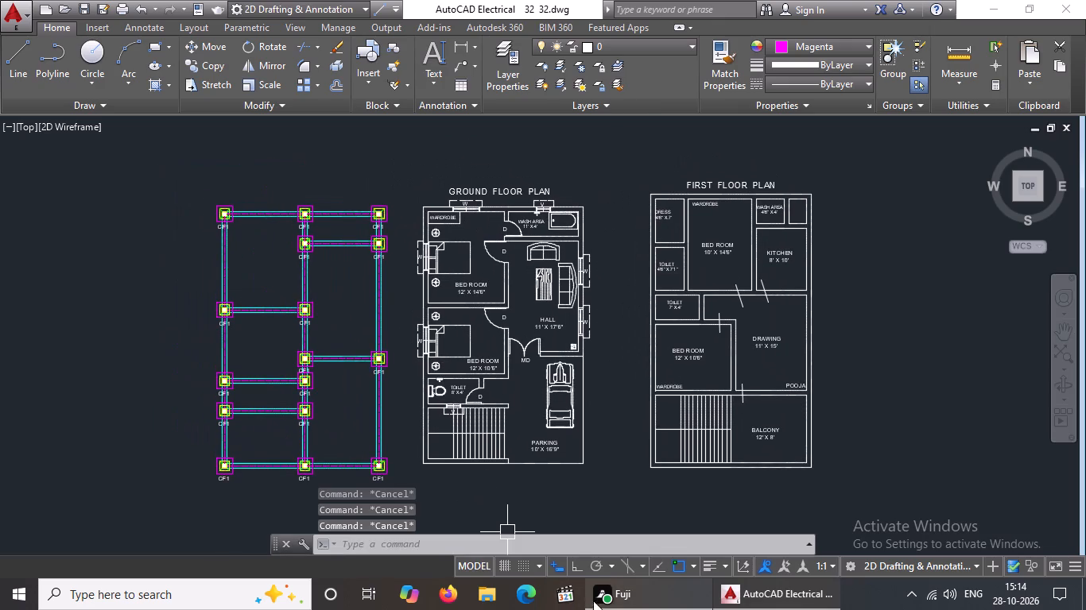
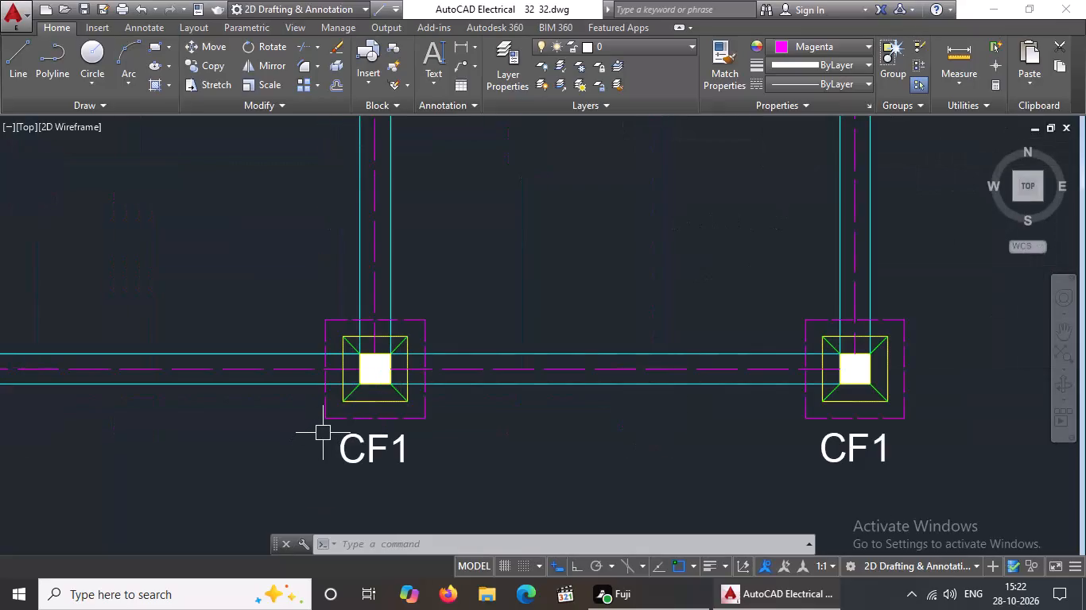
Erase the four yellow lines joining the green diagonals' outer ends on the bottom row's left-column footing.
{"action": "scroll", "coordinate": [378, 397], "scroll_direction": "down", "scroll_amount": 5}
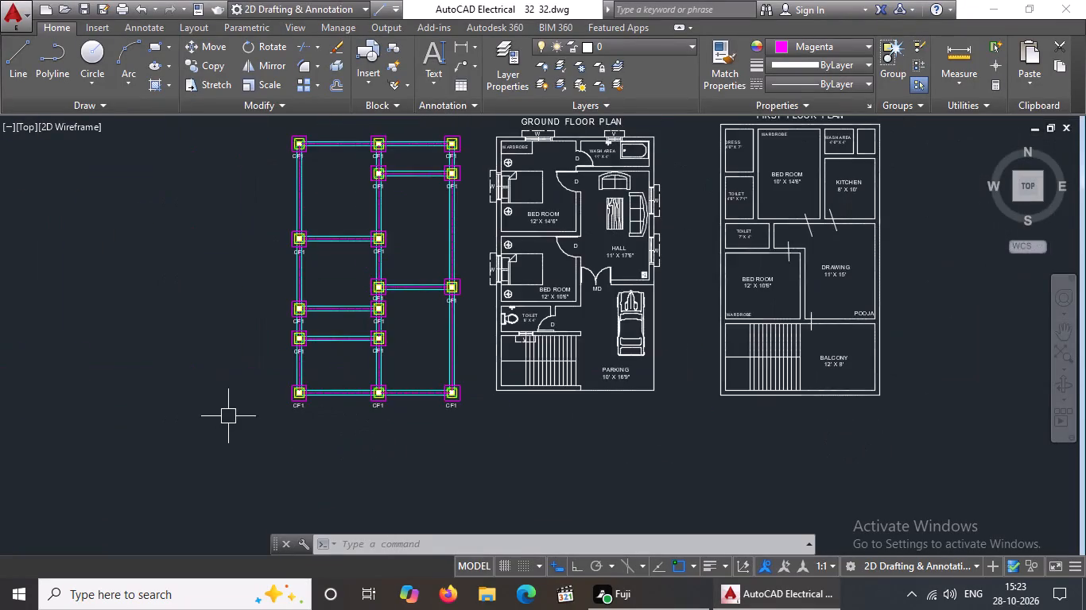
{"action": "scroll", "coordinate": [230, 416], "scroll_direction": "up", "scroll_amount": 4}
{"action": "scroll", "coordinate": [772, 298], "scroll_direction": "up", "scroll_amount": 2}
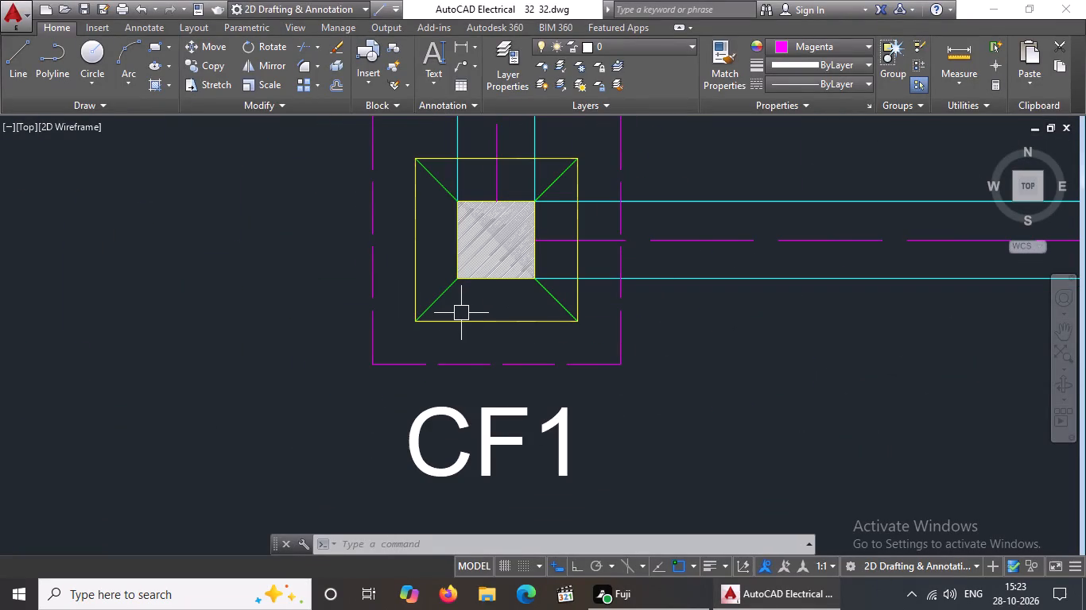
{"action": "left_click", "coordinate": [483, 319]}
{"action": "key", "text": "Delete"}
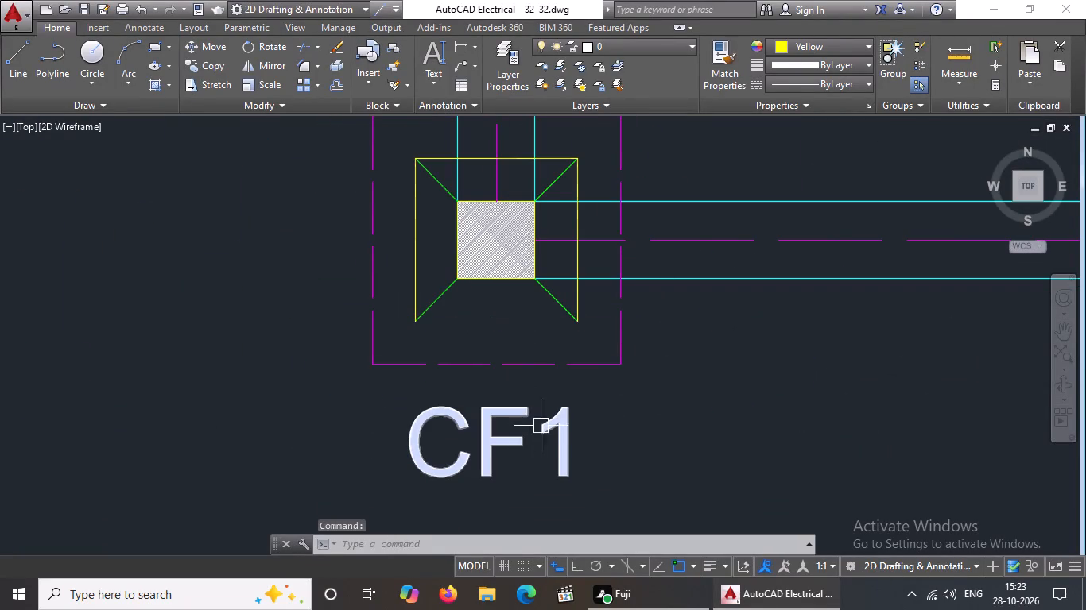
{"action": "left_click", "coordinate": [580, 297]}
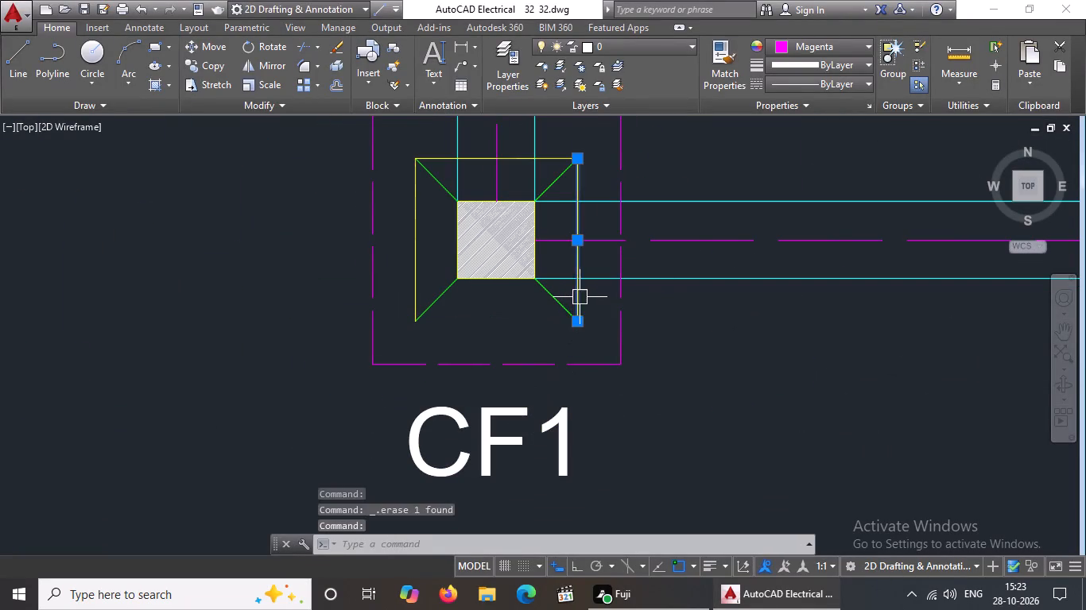
{"action": "key", "text": "Delete"}
{"action": "left_click", "coordinate": [415, 265]}
{"action": "key", "text": "Delete"}
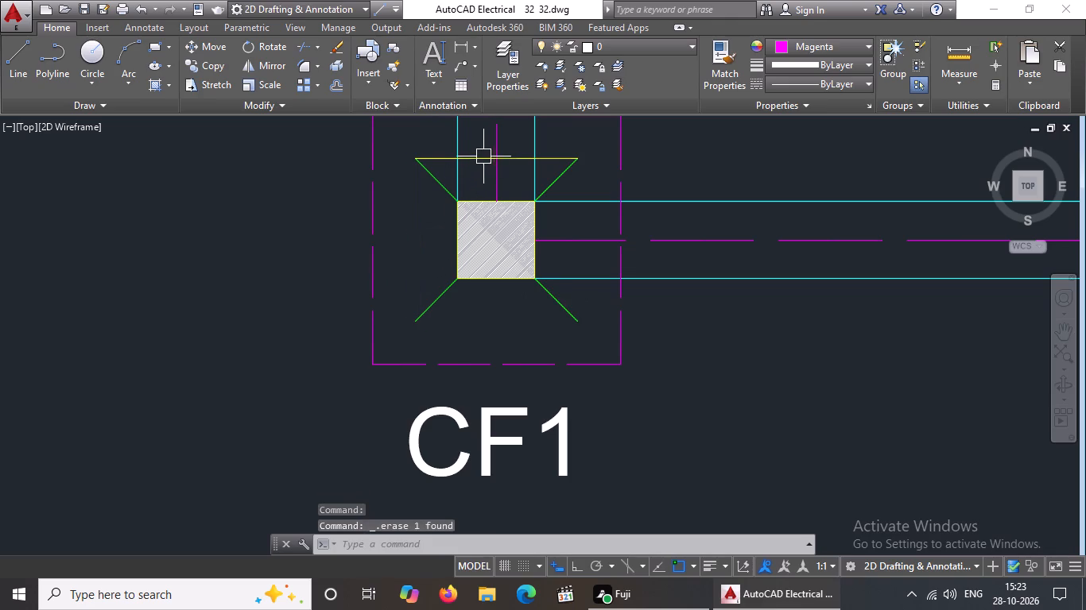
{"action": "left_click", "coordinate": [480, 159]}
{"action": "key", "text": "Delete"}
Erase the bottom, right and left sides of the larger yellow square on the bottom row's middle-column footing.
{"action": "scroll", "coordinate": [463, 266], "scroll_direction": "down", "scroll_amount": 7}
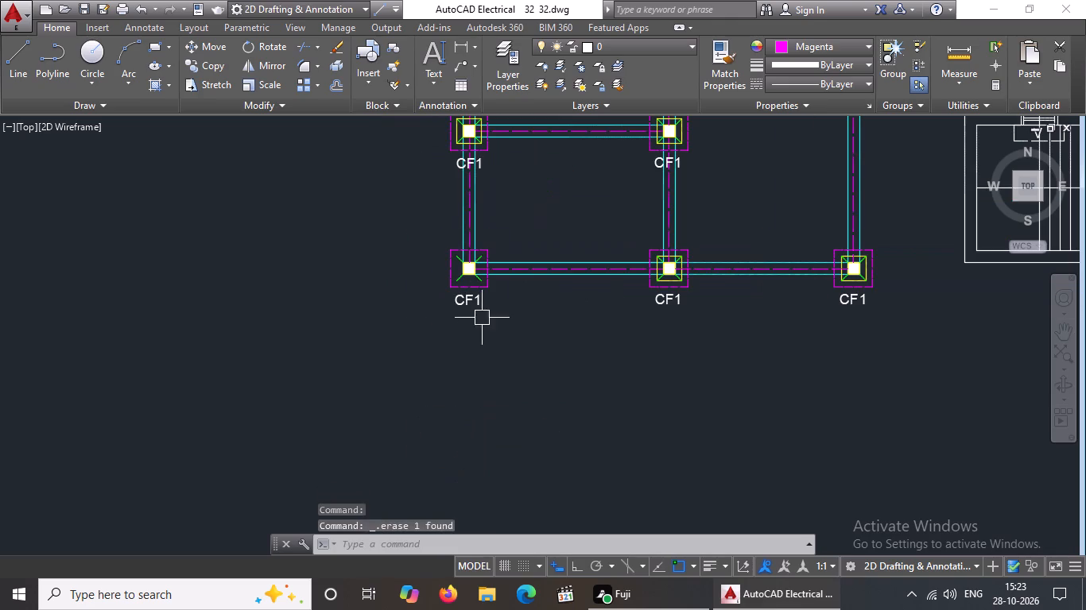
{"action": "scroll", "coordinate": [746, 269], "scroll_direction": "up", "scroll_amount": 2}
{"action": "scroll", "coordinate": [609, 290], "scroll_direction": "up", "scroll_amount": 2}
{"action": "left_click", "coordinate": [479, 310]}
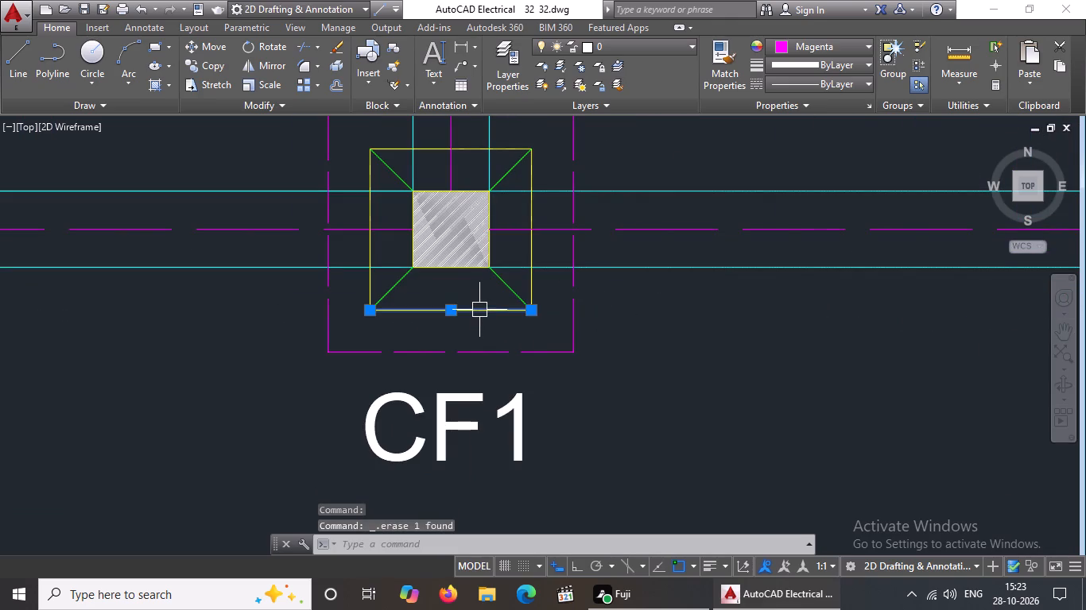
{"action": "key", "text": "Delete"}
{"action": "left_click", "coordinate": [531, 284]}
{"action": "key", "text": "Delete"}
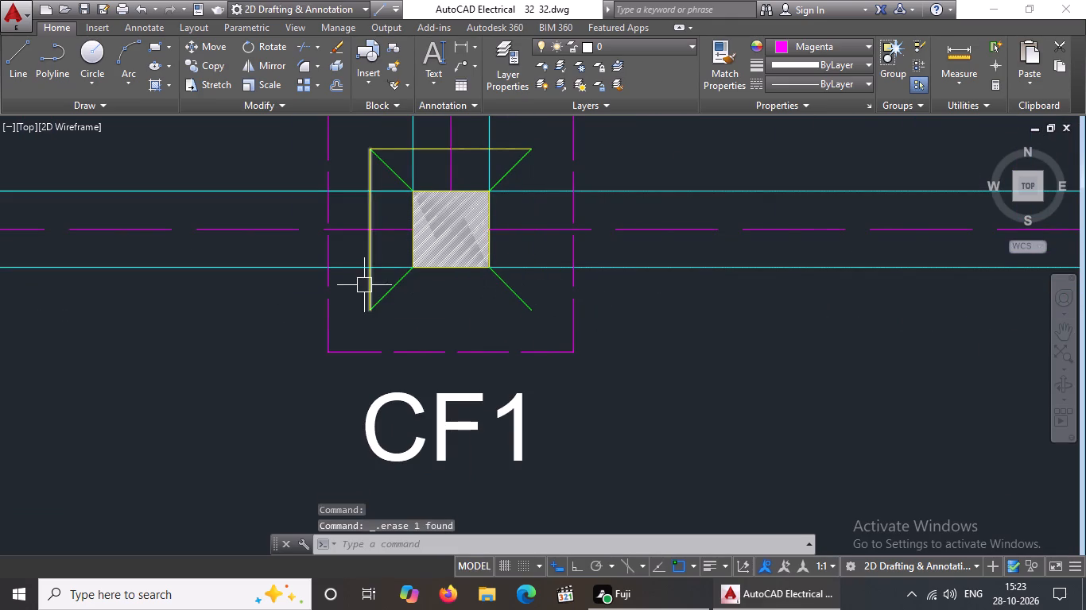
{"action": "left_click", "coordinate": [373, 280]}
{"action": "key", "text": "Delete"}
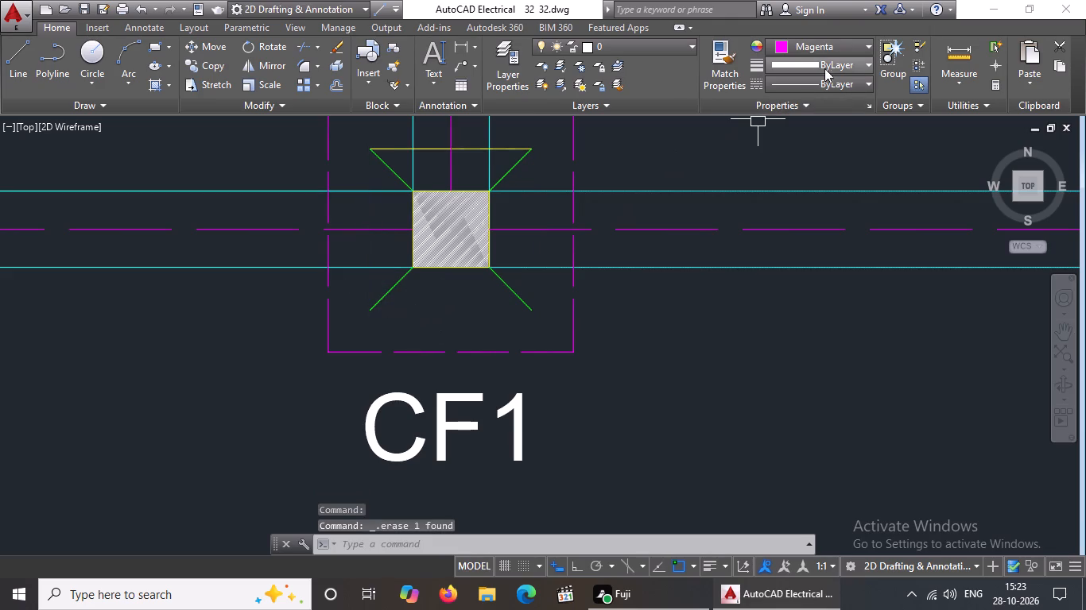
Set the current object color to ByBlock.
{"action": "left_click", "coordinate": [840, 42]}
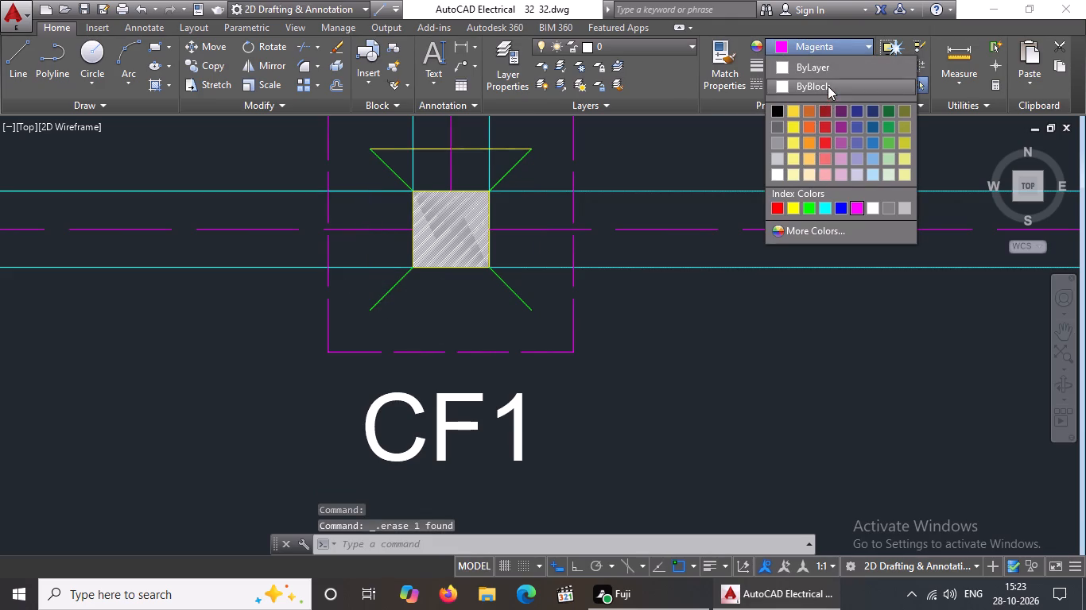
{"action": "left_click", "coordinate": [828, 84]}
Erase the top side of the larger yellow square on the bottom row's middle-column footing.
{"action": "scroll", "coordinate": [366, 353], "scroll_direction": "down", "scroll_amount": 2}
{"action": "scroll", "coordinate": [398, 237], "scroll_direction": "up", "scroll_amount": 3}
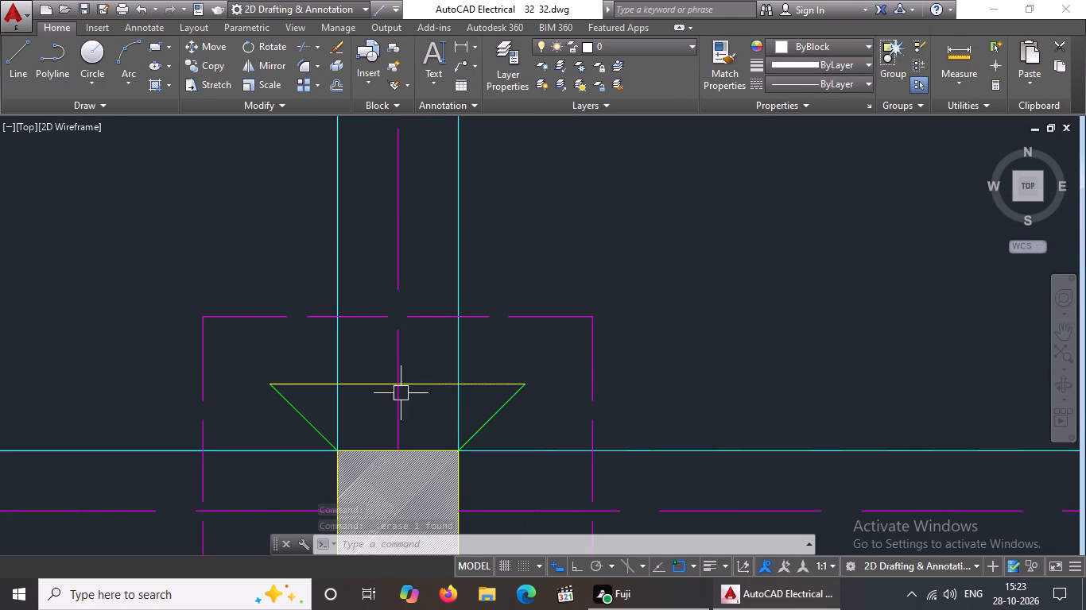
{"action": "left_click", "coordinate": [440, 386]}
{"action": "key", "text": "Delete"}
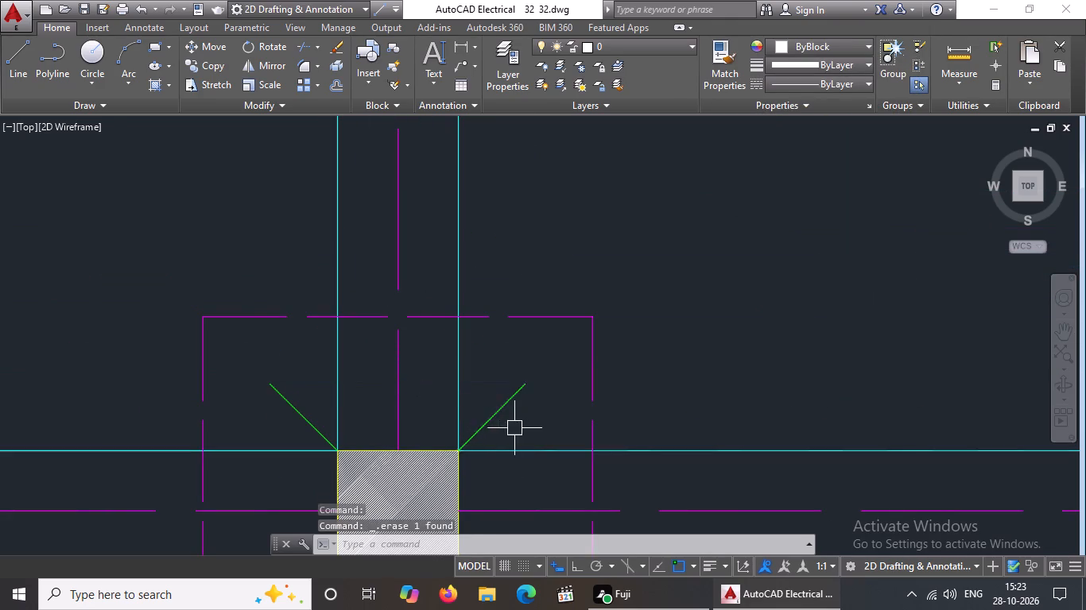
Erase all four sides of the larger yellow square around the column in the bottom row's right-column footing.
{"action": "scroll", "coordinate": [511, 359], "scroll_direction": "down", "scroll_amount": 6}
{"action": "scroll", "coordinate": [728, 384], "scroll_direction": "up", "scroll_amount": 3}
{"action": "left_click", "coordinate": [554, 392]}
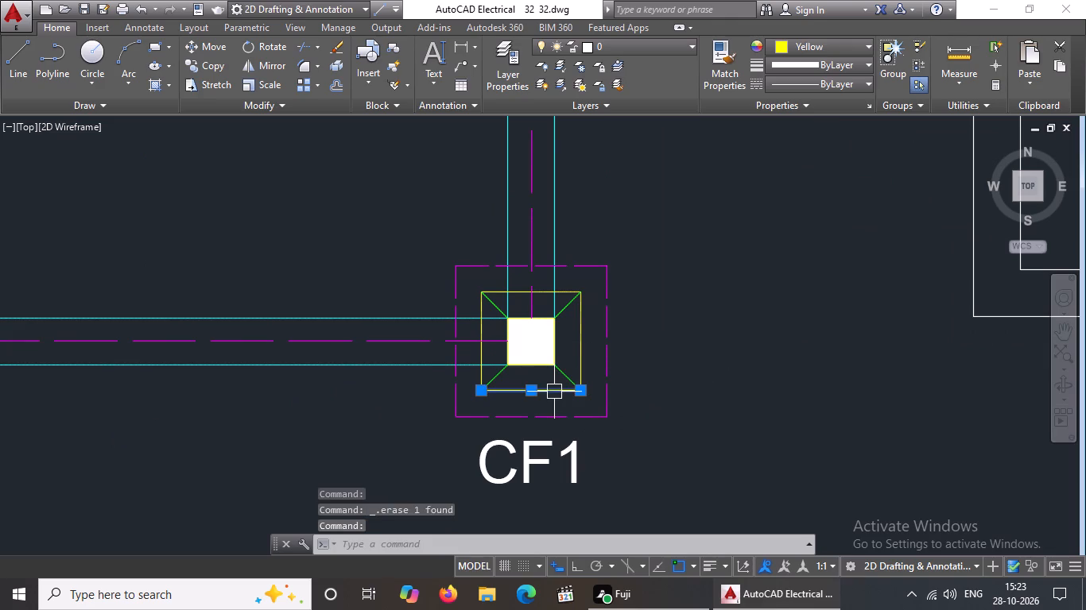
{"action": "key", "text": "Delete"}
{"action": "left_click", "coordinate": [585, 338]}
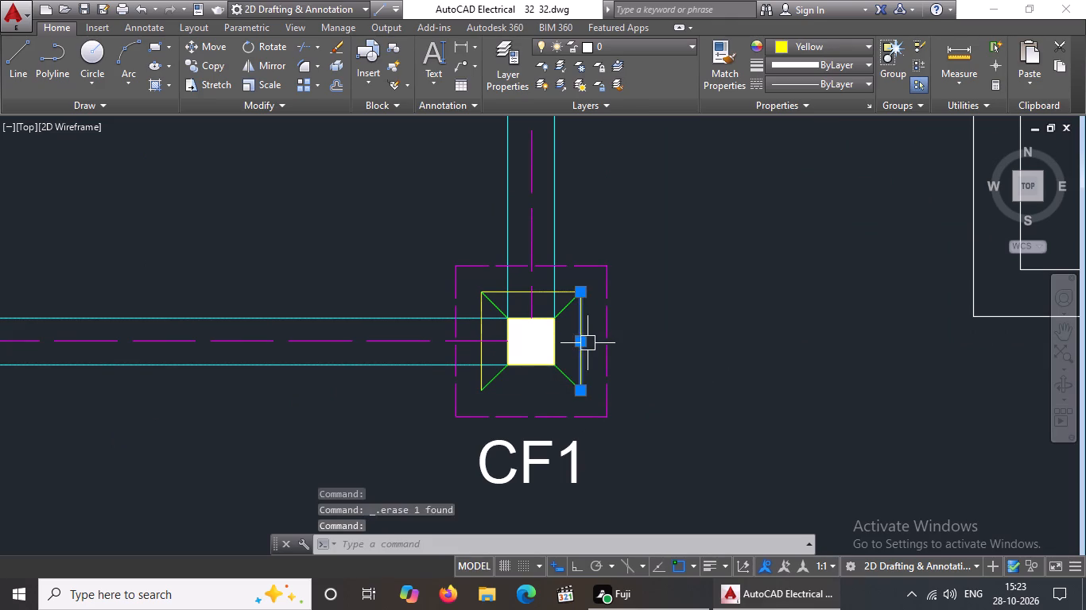
{"action": "key", "text": "Delete"}
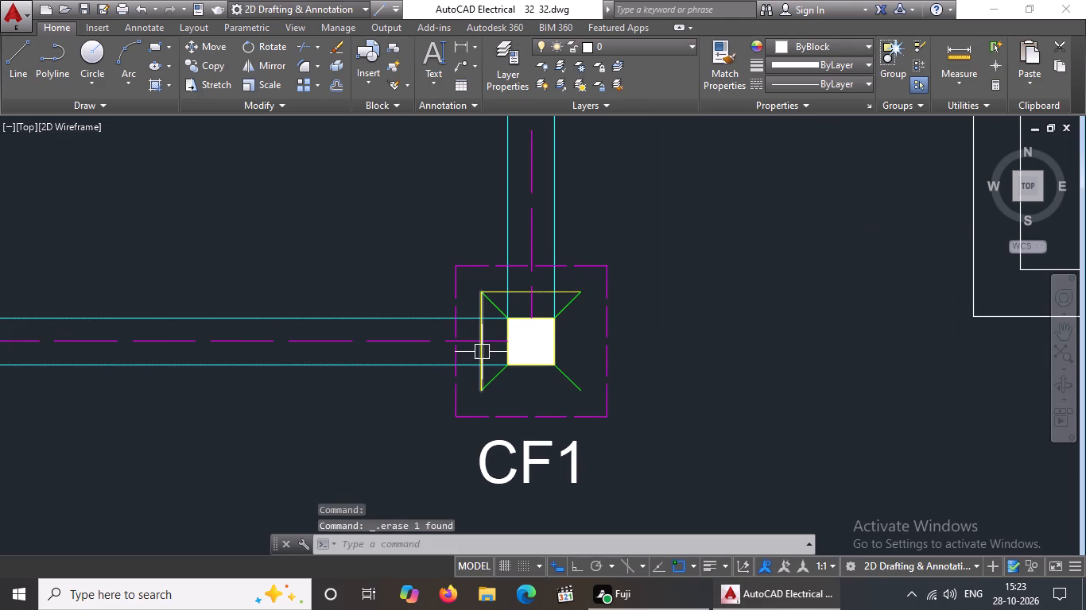
{"action": "left_click", "coordinate": [482, 352]}
{"action": "key", "text": "Delete"}
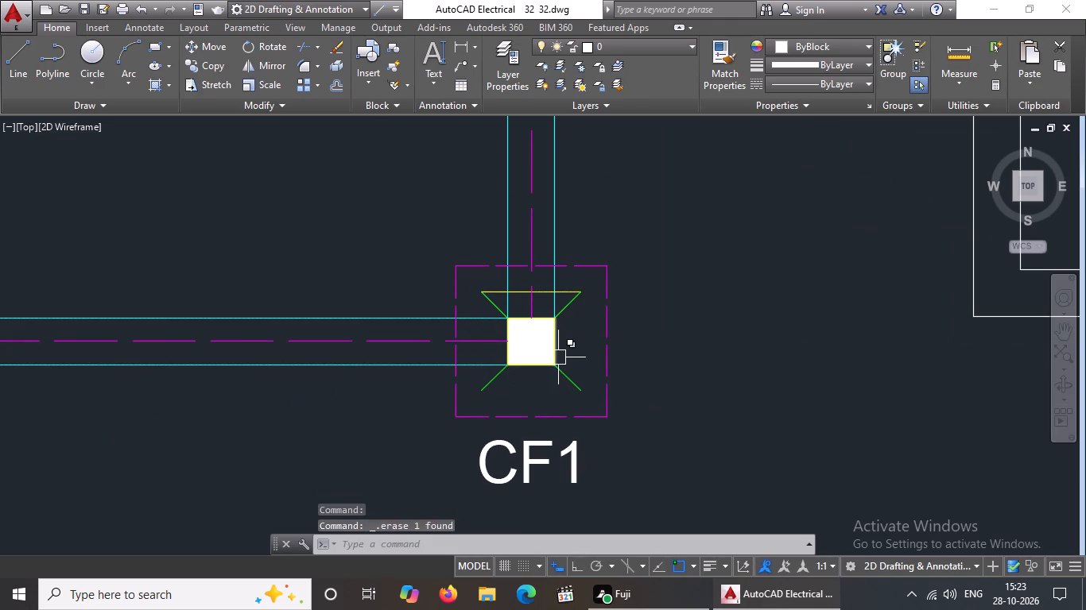
{"action": "scroll", "coordinate": [540, 294], "scroll_direction": "up", "scroll_amount": 3}
{"action": "left_click", "coordinate": [550, 281]}
{"action": "key", "text": "Delete"}
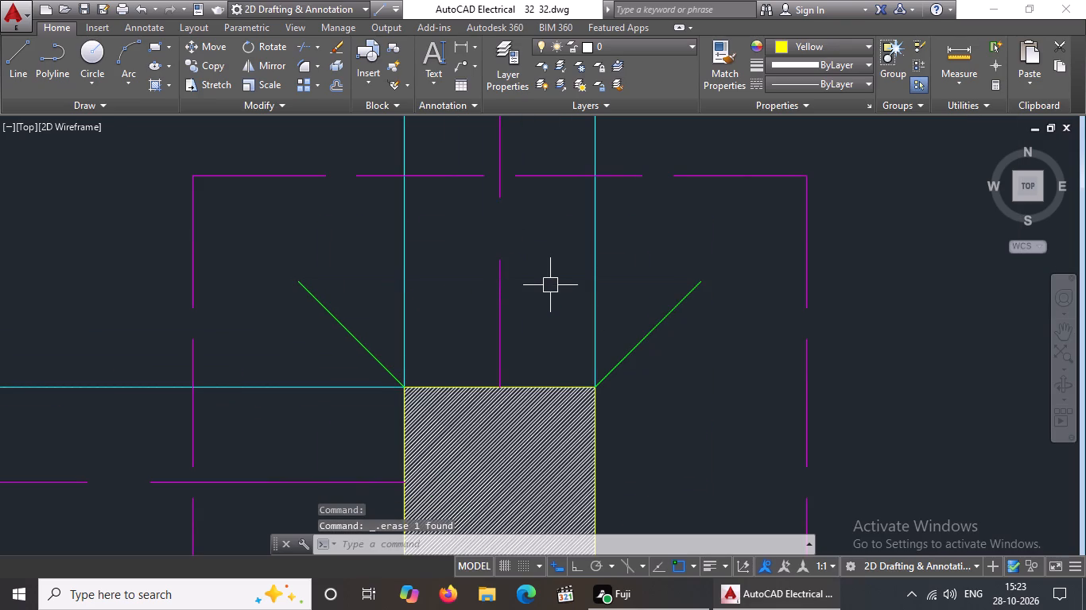
Erase all four sides of the larger yellow square on the middle-column footing of the sixth row from the top.
{"action": "scroll", "coordinate": [547, 283], "scroll_direction": "down", "scroll_amount": 2}
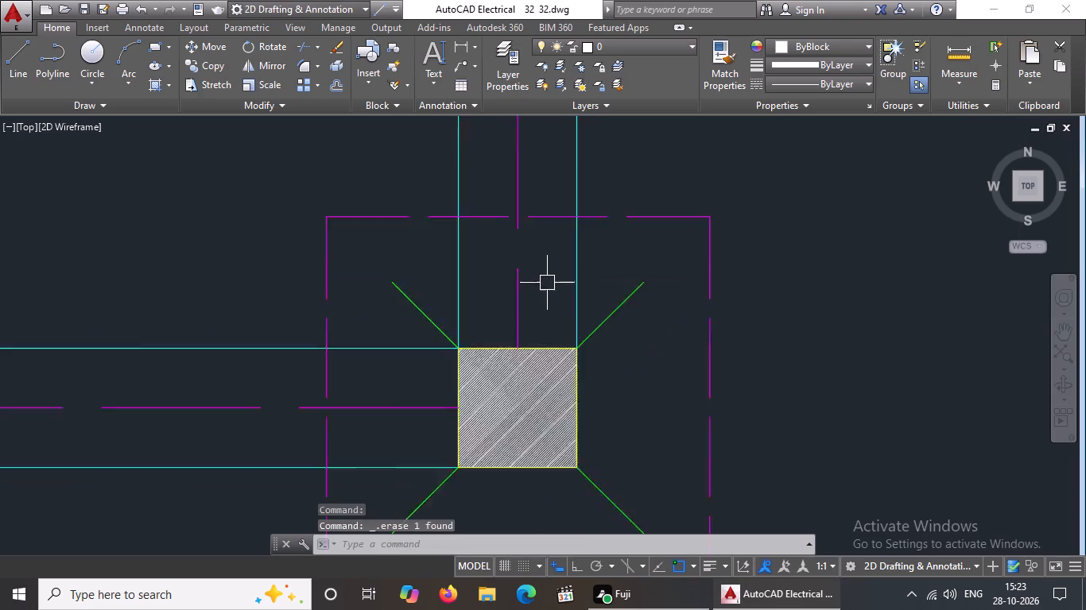
{"action": "scroll", "coordinate": [547, 283], "scroll_direction": "down", "scroll_amount": 1}
{"action": "scroll", "coordinate": [689, 290], "scroll_direction": "down", "scroll_amount": 4}
{"action": "scroll", "coordinate": [537, 218], "scroll_direction": "up", "scroll_amount": 4}
{"action": "scroll", "coordinate": [639, 230], "scroll_direction": "up", "scroll_amount": 2}
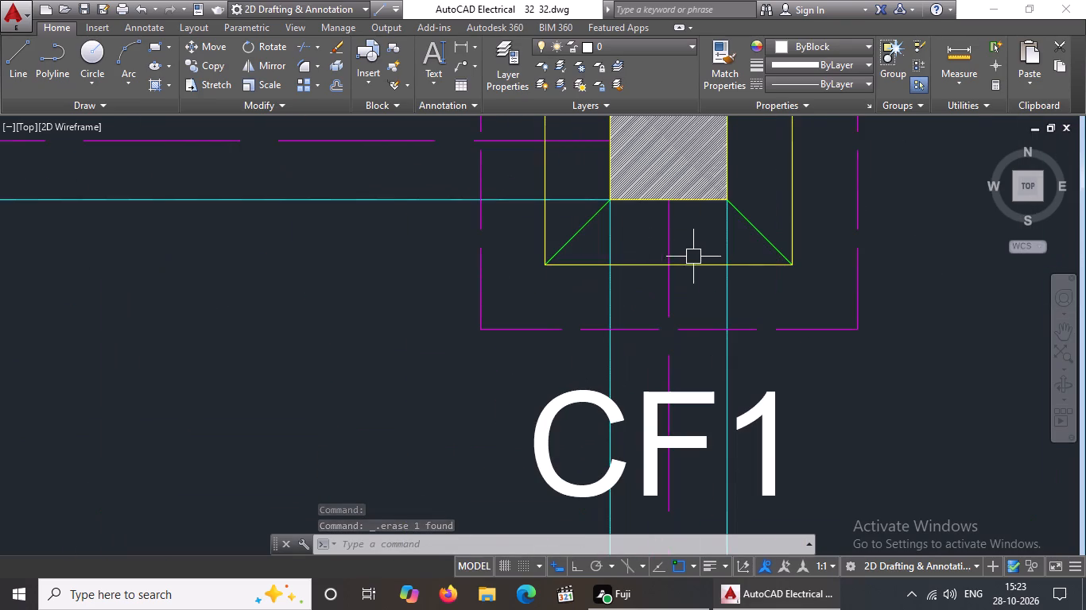
{"action": "left_click", "coordinate": [700, 258]}
{"action": "key", "text": "Delete"}
{"action": "left_click", "coordinate": [790, 214]}
{"action": "key", "text": "Delete"}
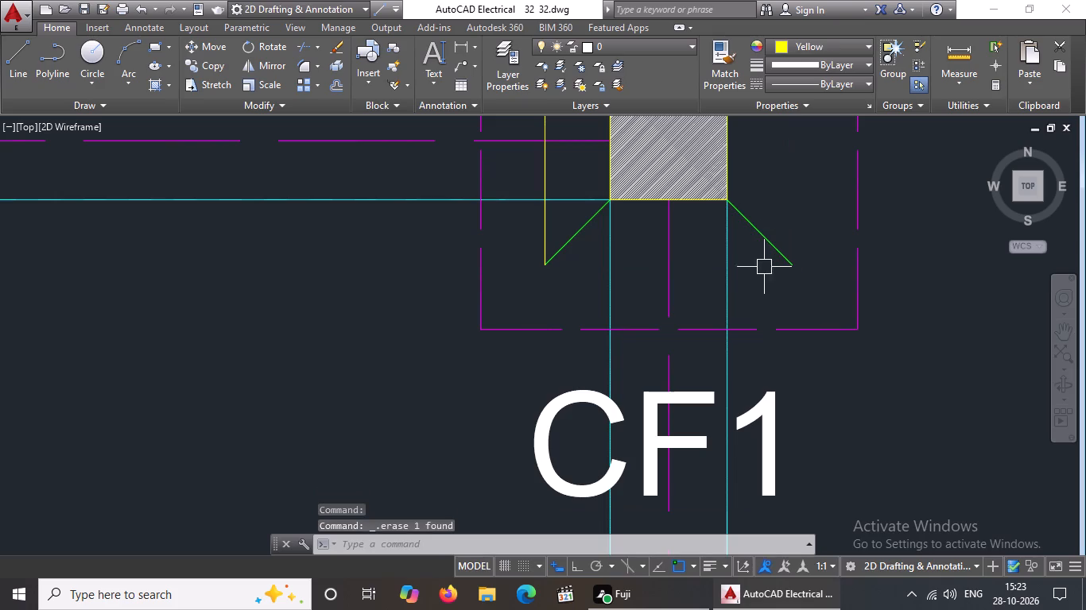
{"action": "left_click", "coordinate": [544, 227]}
{"action": "key", "text": "Delete"}
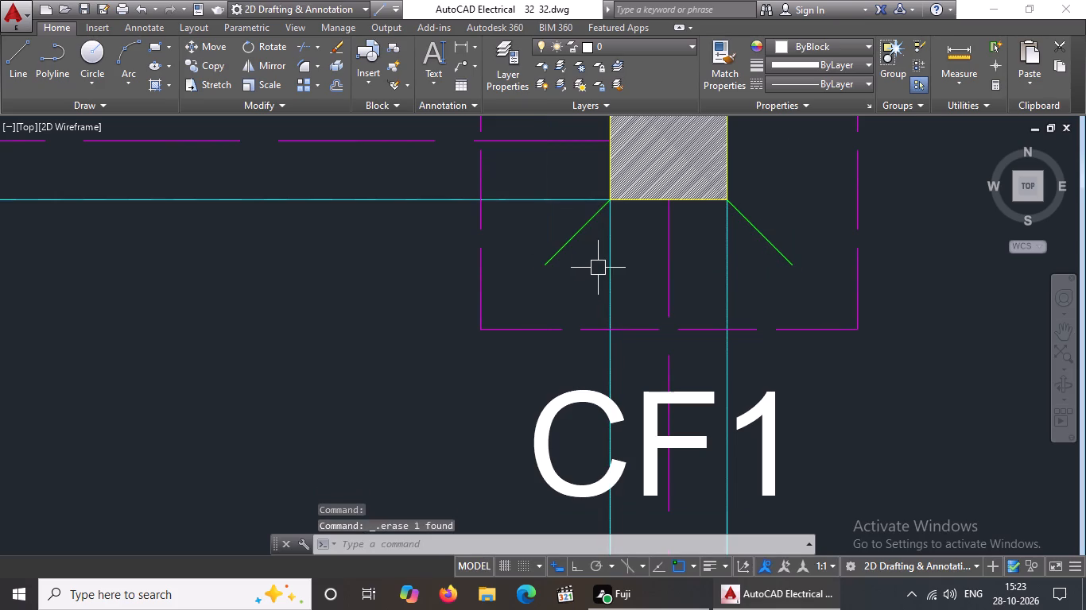
{"action": "scroll", "coordinate": [599, 266], "scroll_direction": "down", "scroll_amount": 5}
{"action": "scroll", "coordinate": [596, 230], "scroll_direction": "up", "scroll_amount": 4}
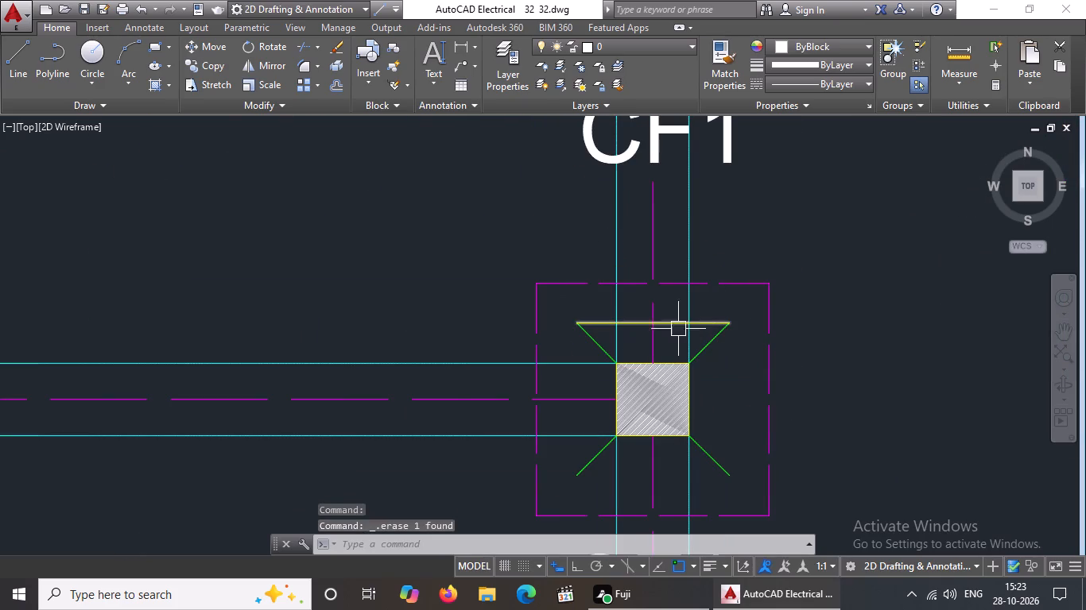
{"action": "left_click", "coordinate": [675, 326]}
{"action": "key", "text": "Delete"}
Erase all four sides of the larger yellow square on the left-column footing of the sixth row from the top.
{"action": "scroll", "coordinate": [685, 319], "scroll_direction": "down", "scroll_amount": 7}
{"action": "scroll", "coordinate": [677, 318], "scroll_direction": "up", "scroll_amount": 4}
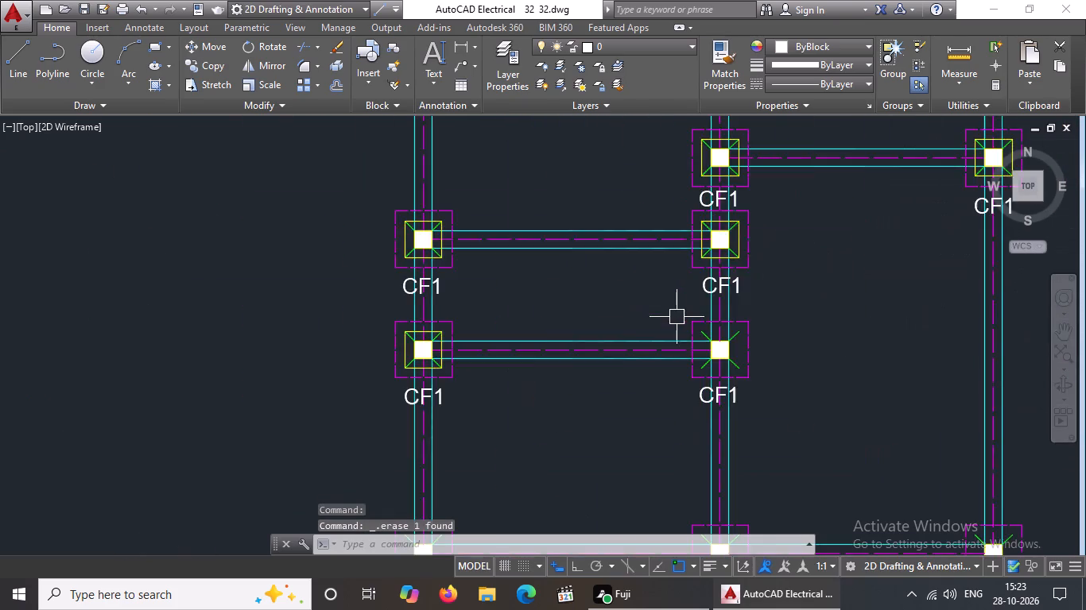
{"action": "scroll", "coordinate": [510, 361], "scroll_direction": "up", "scroll_amount": 3}
{"action": "scroll", "coordinate": [417, 352], "scroll_direction": "down", "scroll_amount": 2}
{"action": "scroll", "coordinate": [318, 361], "scroll_direction": "up", "scroll_amount": 3}
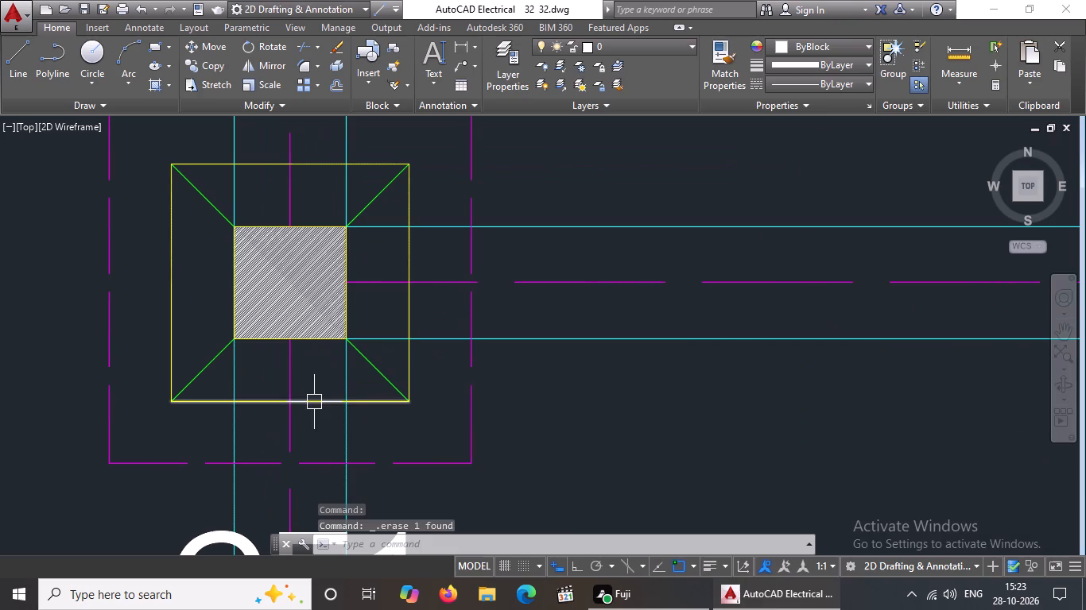
{"action": "left_click", "coordinate": [312, 408]}
{"action": "key", "text": "Delete"}
{"action": "left_click", "coordinate": [406, 369]}
{"action": "key", "text": "Delete"}
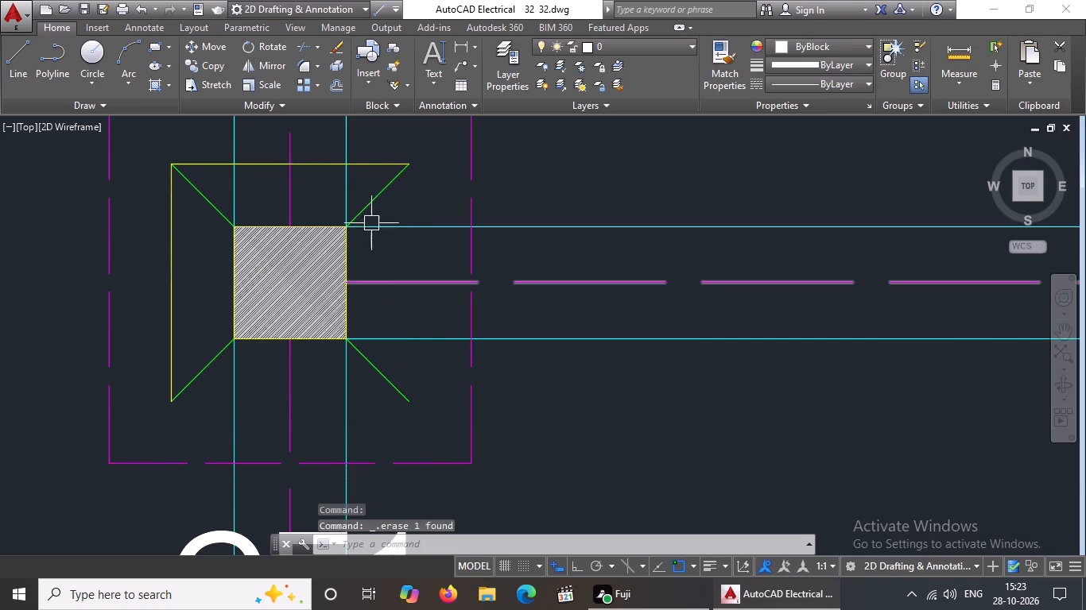
{"action": "left_click", "coordinate": [372, 164]}
{"action": "key", "text": "Delete"}
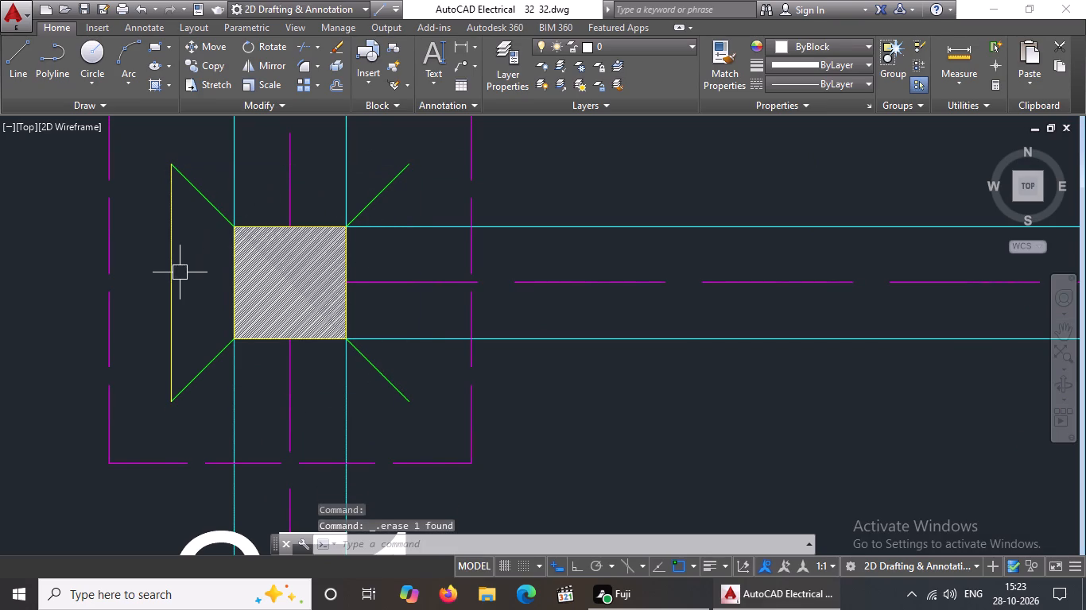
{"action": "left_click", "coordinate": [173, 280]}
{"action": "key", "text": "Delete"}
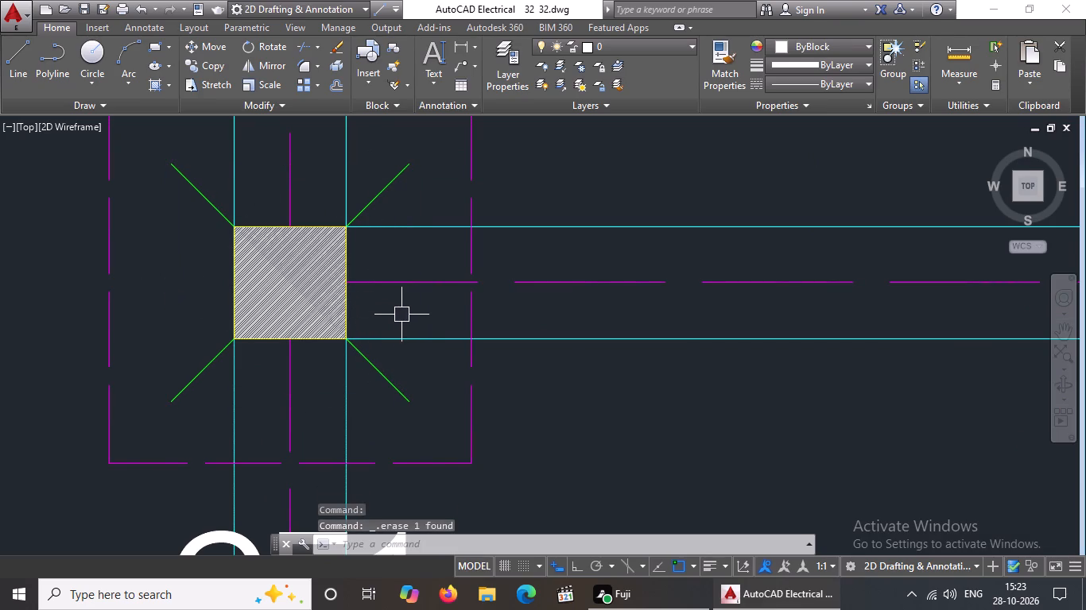
Erase all four sides of the larger yellow square on the left-column footing of the fifth row from the top.
{"action": "scroll", "coordinate": [404, 312], "scroll_direction": "down", "scroll_amount": 5}
{"action": "scroll", "coordinate": [387, 224], "scroll_direction": "up", "scroll_amount": 5}
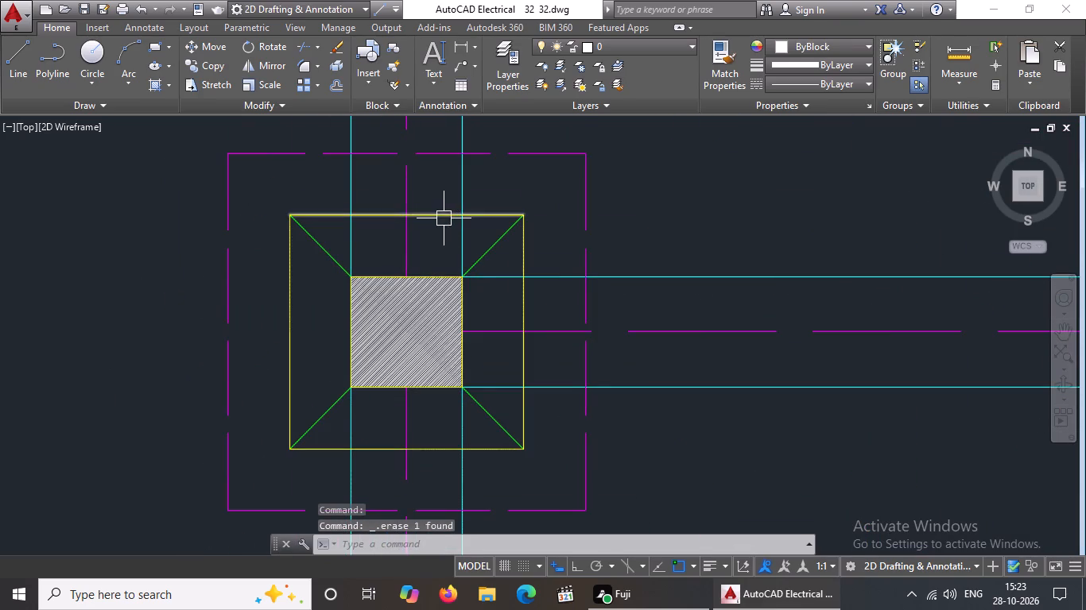
{"action": "left_click", "coordinate": [444, 218]}
{"action": "key", "text": "Delete"}
{"action": "scroll", "coordinate": [526, 297], "scroll_direction": "down", "scroll_amount": 3}
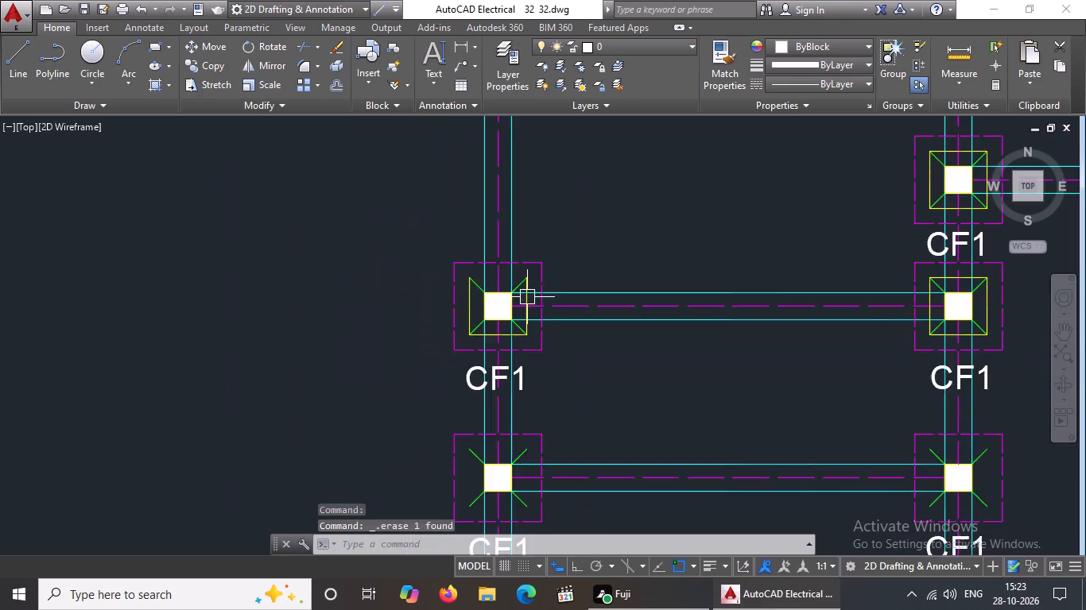
{"action": "scroll", "coordinate": [527, 298], "scroll_direction": "up", "scroll_amount": 4}
{"action": "left_click", "coordinate": [502, 295]}
{"action": "key", "text": "Delete"}
{"action": "scroll", "coordinate": [504, 291], "scroll_direction": "down", "scroll_amount": 5}
{"action": "scroll", "coordinate": [488, 323], "scroll_direction": "up", "scroll_amount": 3}
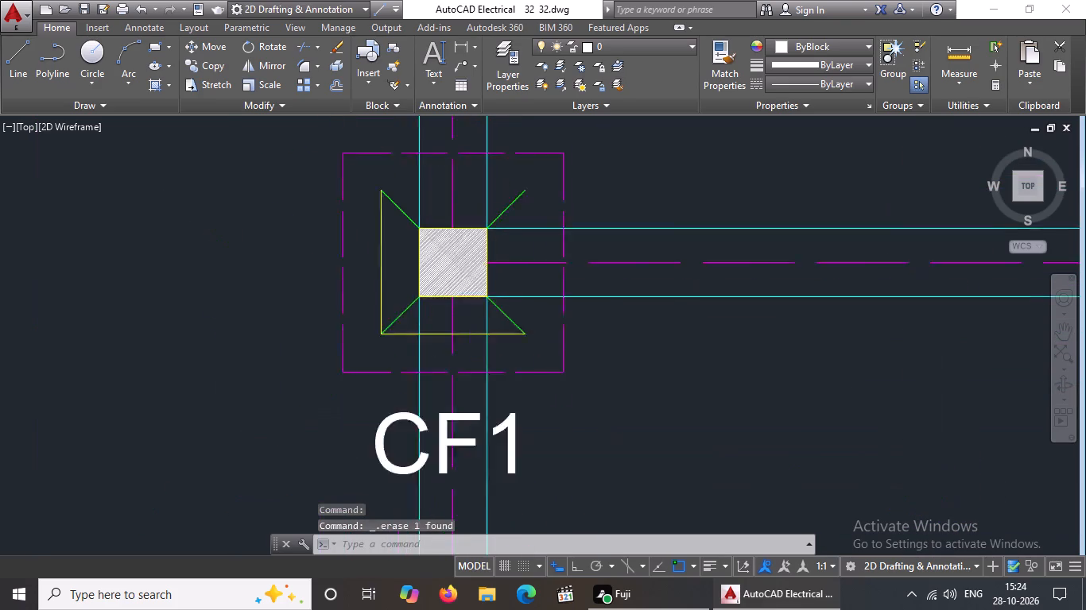
{"action": "left_click", "coordinate": [508, 338]}
{"action": "key", "text": "Delete"}
{"action": "scroll", "coordinate": [507, 332], "scroll_direction": "down", "scroll_amount": 5}
{"action": "scroll", "coordinate": [485, 322], "scroll_direction": "up", "scroll_amount": 3}
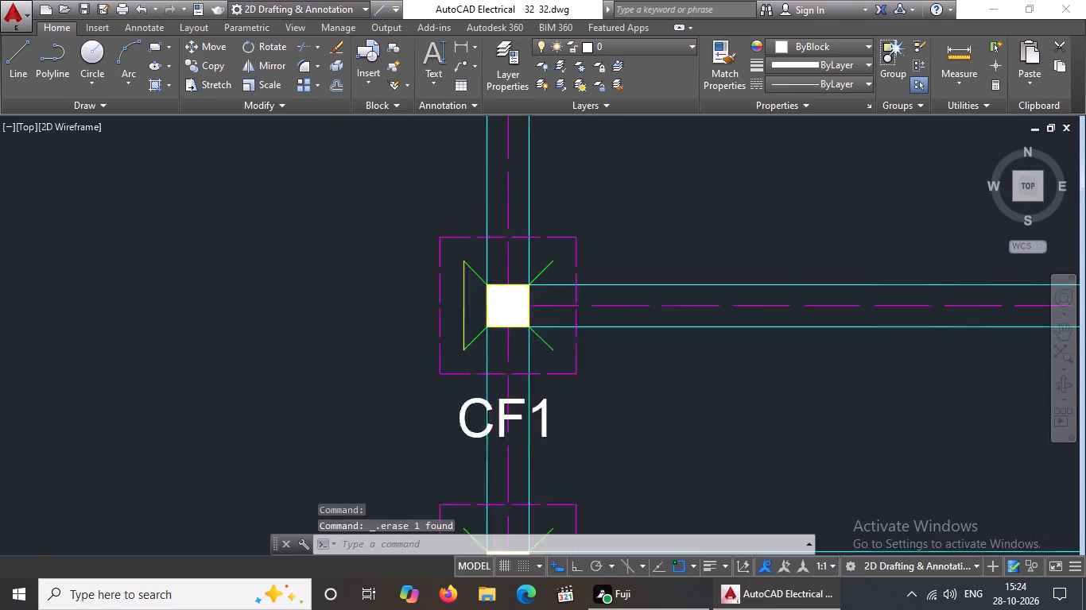
{"action": "left_click", "coordinate": [437, 305]}
{"action": "left_click", "coordinate": [455, 299]}
{"action": "left_click", "coordinate": [448, 301]}
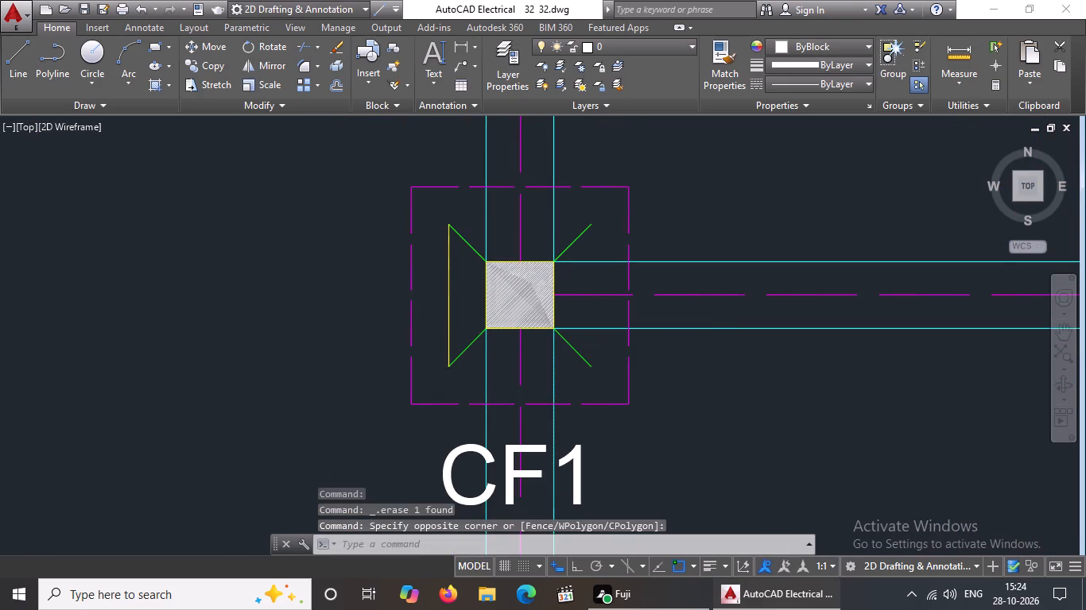
{"action": "key", "text": "Delete"}
Erase all four sides of the larger yellow square on the middle-column footing of the fifth row from the top.
{"action": "scroll", "coordinate": [458, 299], "scroll_direction": "down", "scroll_amount": 6}
{"action": "scroll", "coordinate": [601, 347], "scroll_direction": "up", "scroll_amount": 5}
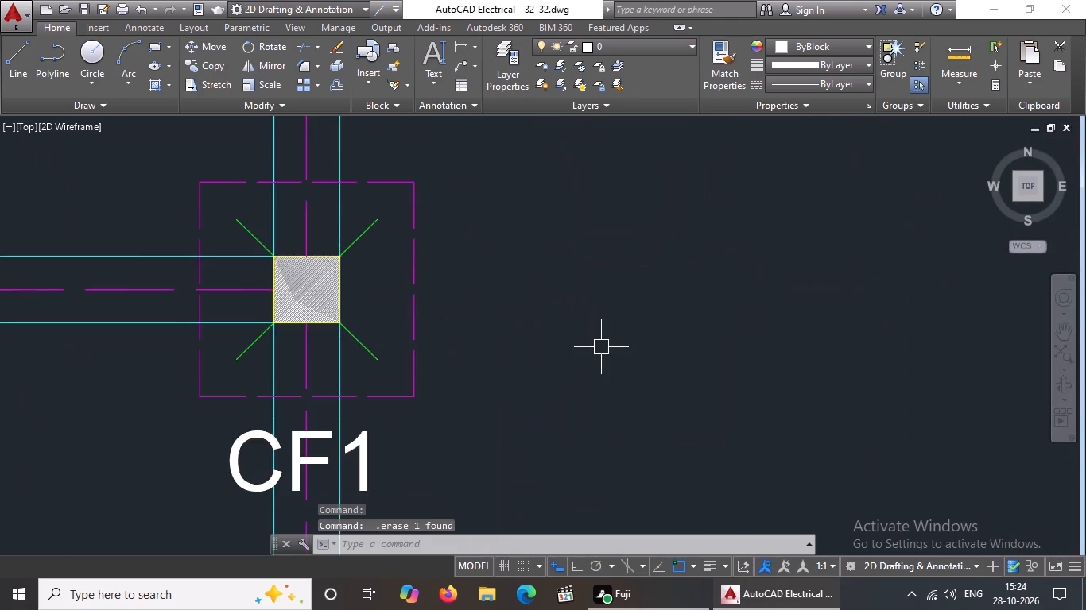
{"action": "scroll", "coordinate": [601, 347], "scroll_direction": "down", "scroll_amount": 5}
{"action": "scroll", "coordinate": [529, 289], "scroll_direction": "up", "scroll_amount": 3}
{"action": "scroll", "coordinate": [632, 273], "scroll_direction": "down", "scroll_amount": 4}
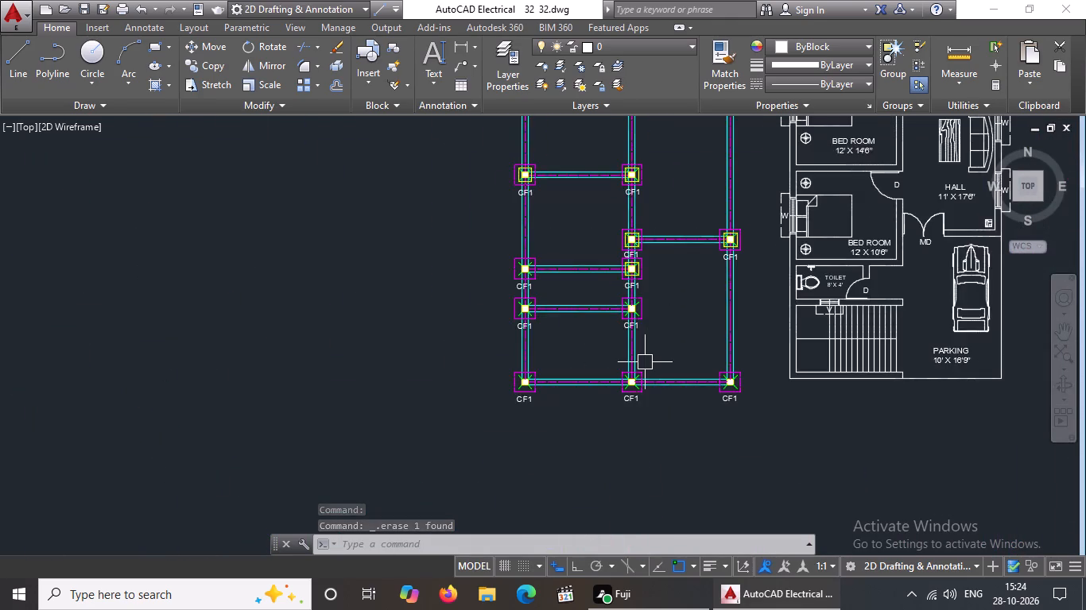
{"action": "scroll", "coordinate": [645, 362], "scroll_direction": "up", "scroll_amount": 2}
{"action": "scroll", "coordinate": [645, 359], "scroll_direction": "down", "scroll_amount": 1}
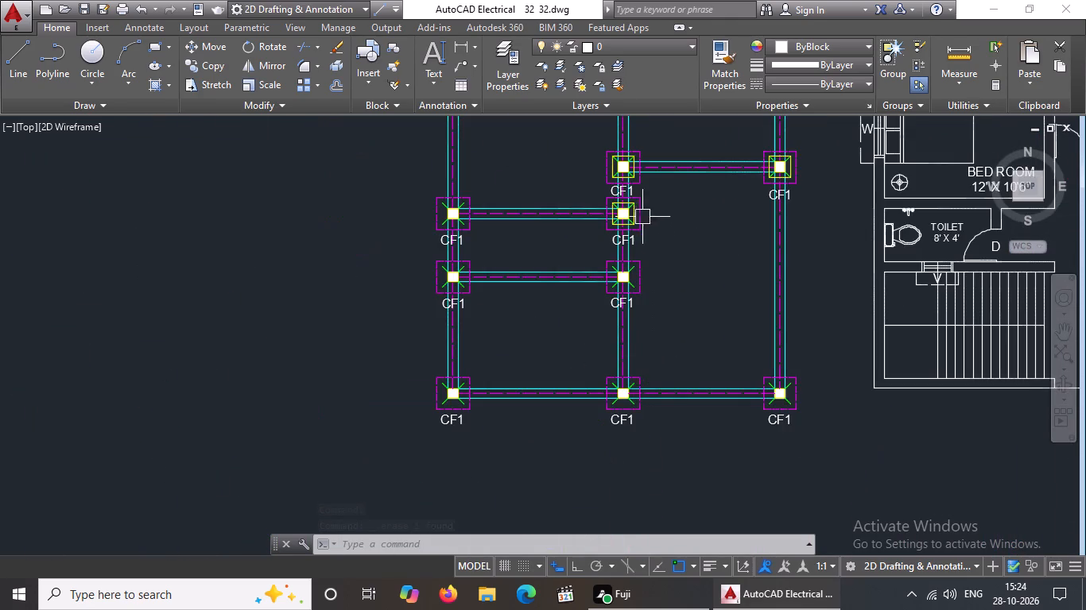
{"action": "scroll", "coordinate": [642, 216], "scroll_direction": "up", "scroll_amount": 5}
{"action": "left_click", "coordinate": [522, 269]}
{"action": "key", "text": "Delete"}
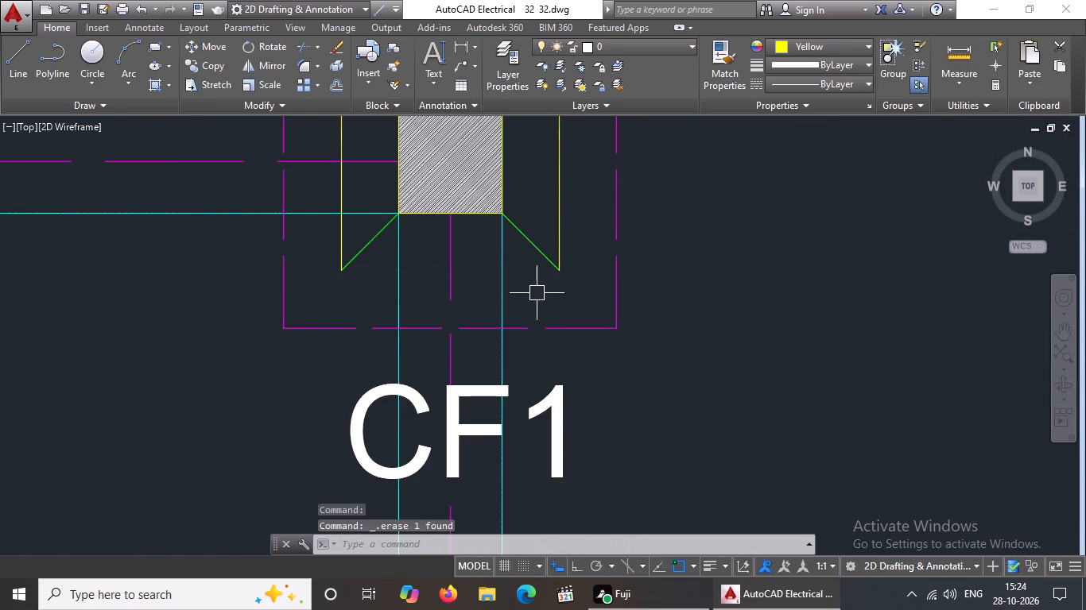
{"action": "scroll", "coordinate": [537, 293], "scroll_direction": "down", "scroll_amount": 5}
{"action": "scroll", "coordinate": [526, 271], "scroll_direction": "up", "scroll_amount": 4}
{"action": "left_click", "coordinate": [602, 320]}
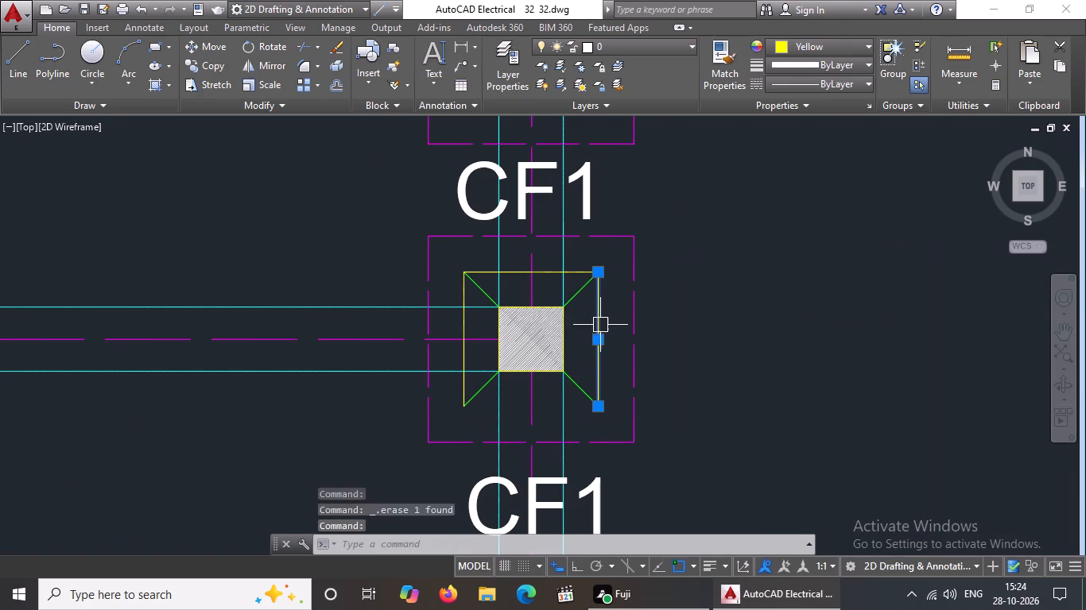
{"action": "key", "text": "Delete"}
{"action": "scroll", "coordinate": [599, 328], "scroll_direction": "down", "scroll_amount": 7}
{"action": "scroll", "coordinate": [595, 330], "scroll_direction": "up", "scroll_amount": 6}
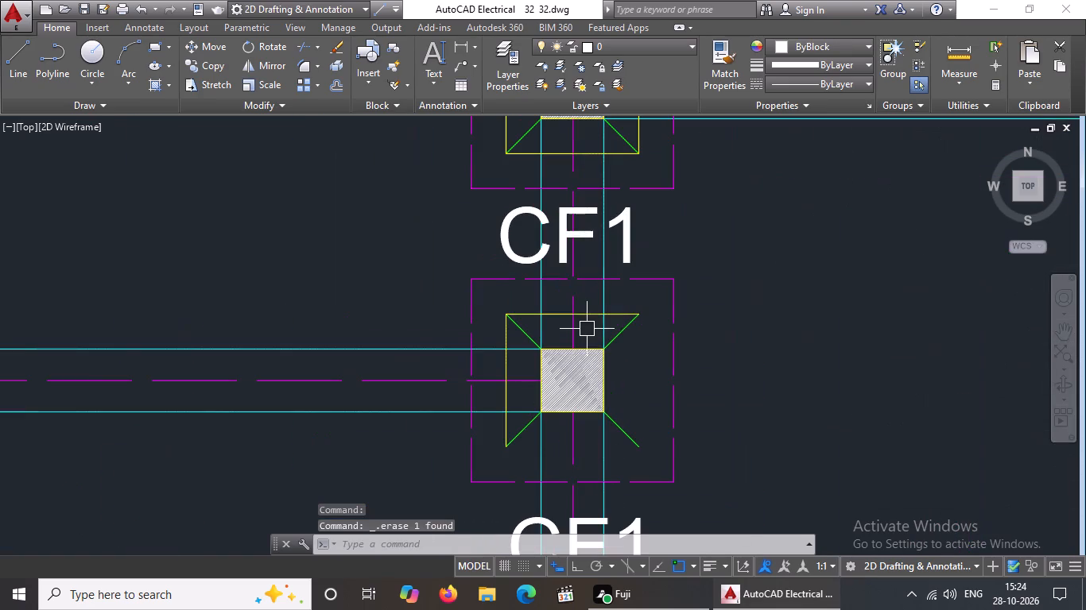
{"action": "left_click", "coordinate": [592, 319]}
{"action": "key", "text": "Delete"}
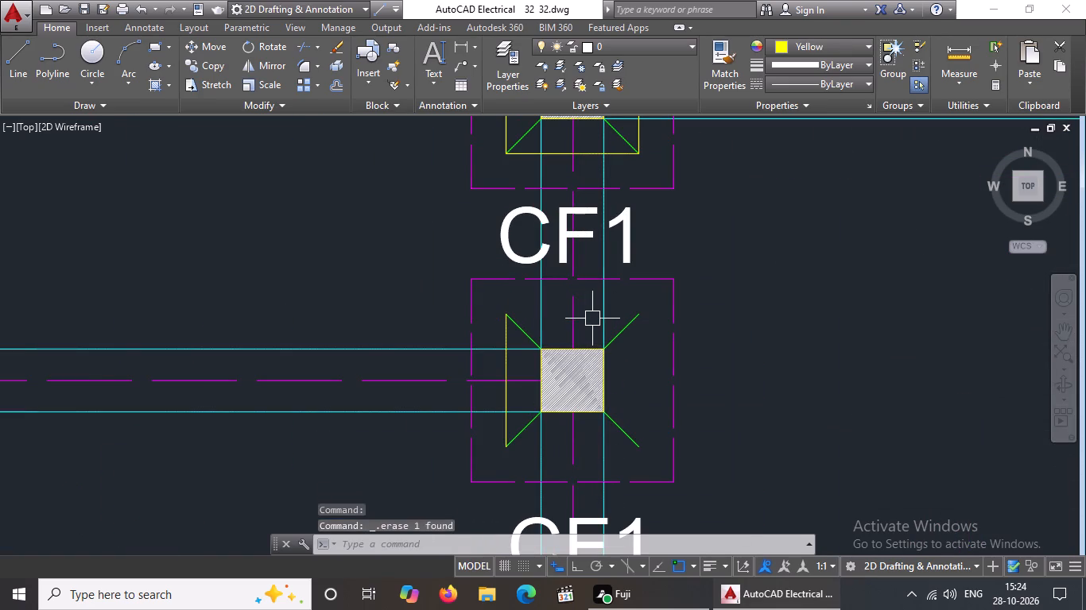
{"action": "scroll", "coordinate": [592, 319], "scroll_direction": "down", "scroll_amount": 5}
{"action": "scroll", "coordinate": [590, 326], "scroll_direction": "up", "scroll_amount": 6}
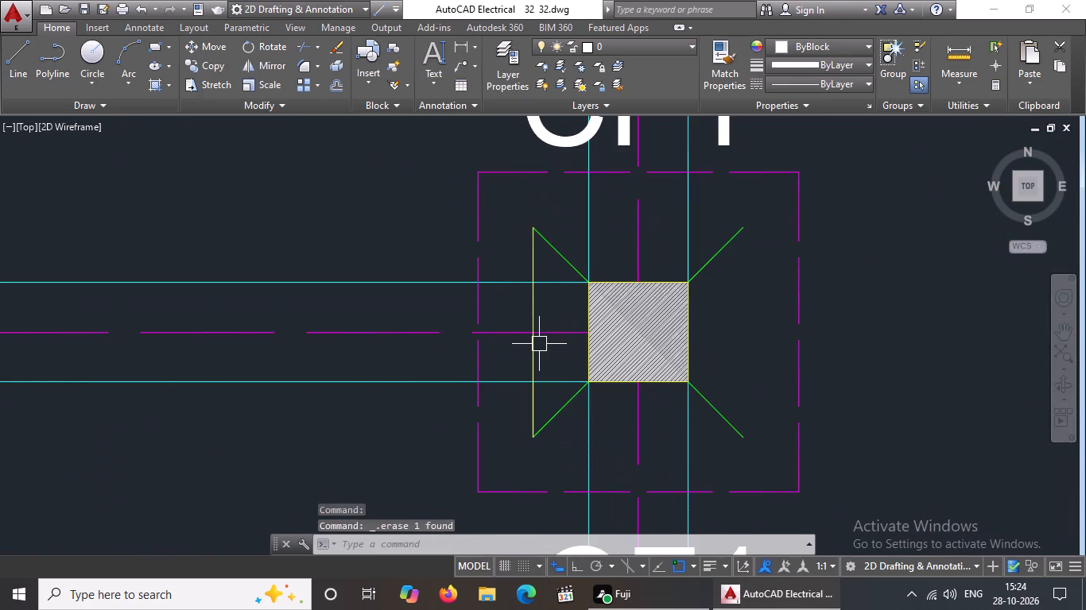
{"action": "left_click", "coordinate": [536, 352]}
{"action": "key", "text": "Delete"}
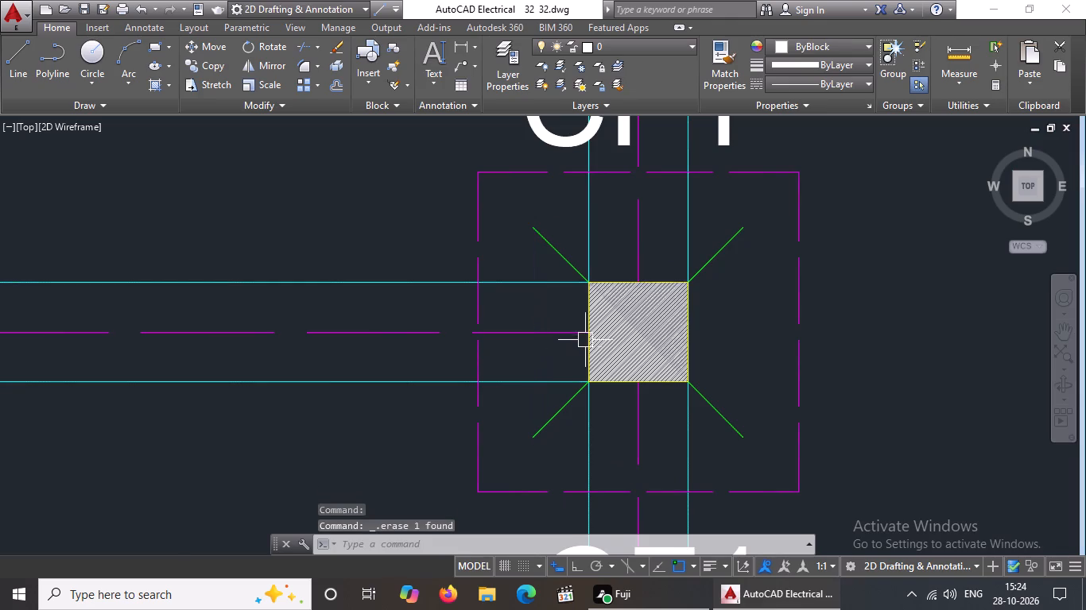
Erase all four sides of the larger yellow square on the middle-column footing of the fourth row from the top.
{"action": "scroll", "coordinate": [587, 342], "scroll_direction": "down", "scroll_amount": 6}
{"action": "scroll", "coordinate": [615, 254], "scroll_direction": "up", "scroll_amount": 3}
{"action": "left_click", "coordinate": [579, 261]}
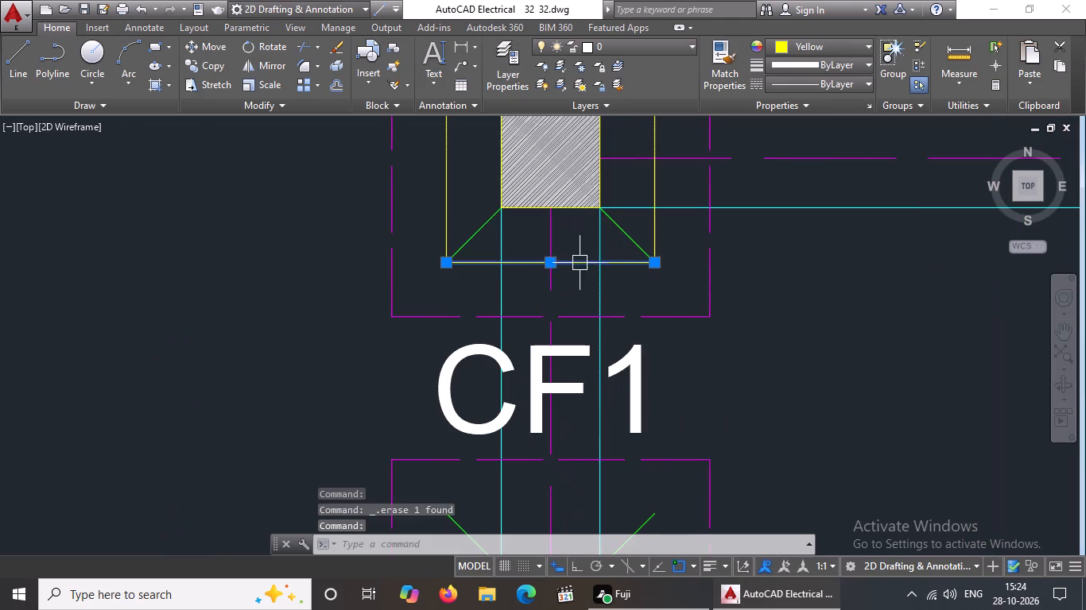
{"action": "key", "text": "Delete"}
{"action": "scroll", "coordinate": [584, 270], "scroll_direction": "down", "scroll_amount": 5}
{"action": "scroll", "coordinate": [615, 249], "scroll_direction": "up", "scroll_amount": 3}
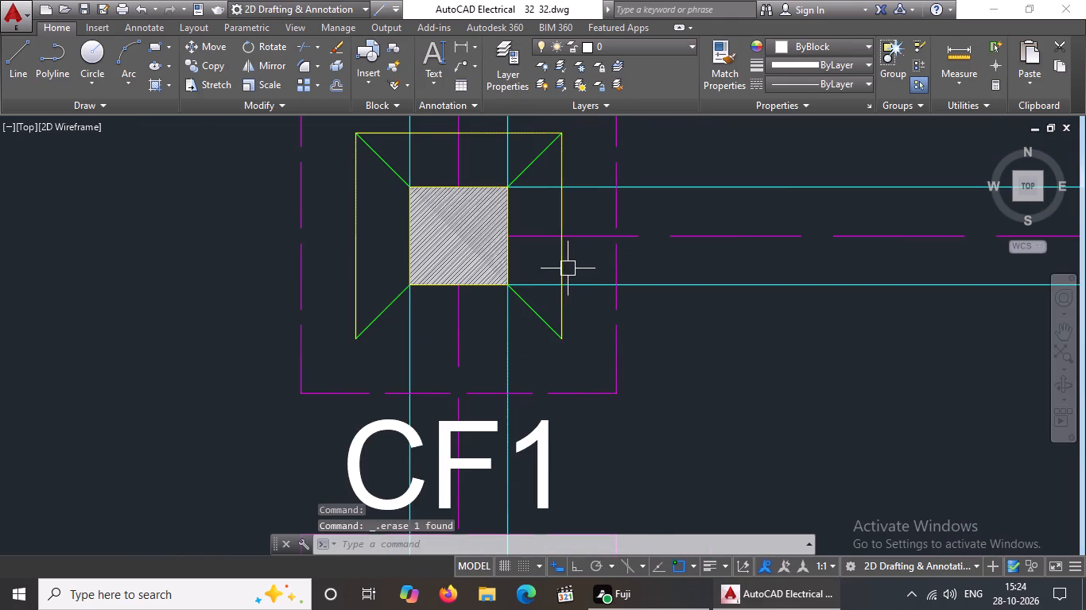
{"action": "left_click", "coordinate": [565, 267]}
{"action": "scroll", "coordinate": [565, 267], "scroll_direction": "down", "scroll_amount": 4}
{"action": "key", "text": "Delete"}
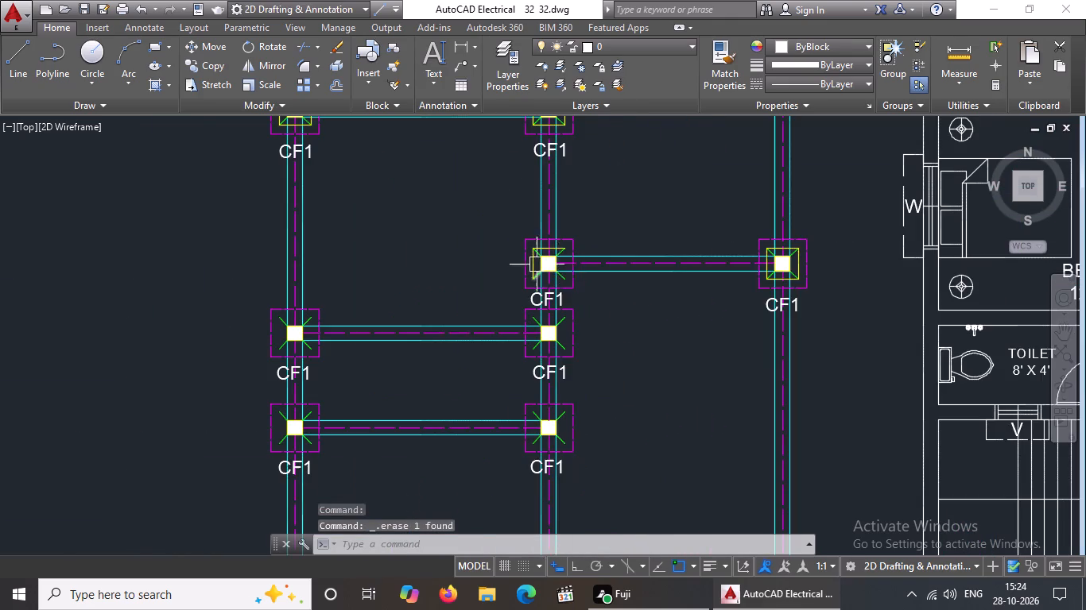
{"action": "scroll", "coordinate": [534, 261], "scroll_direction": "up", "scroll_amount": 4}
{"action": "left_click", "coordinate": [513, 290]}
{"action": "scroll", "coordinate": [537, 286], "scroll_direction": "down", "scroll_amount": 4}
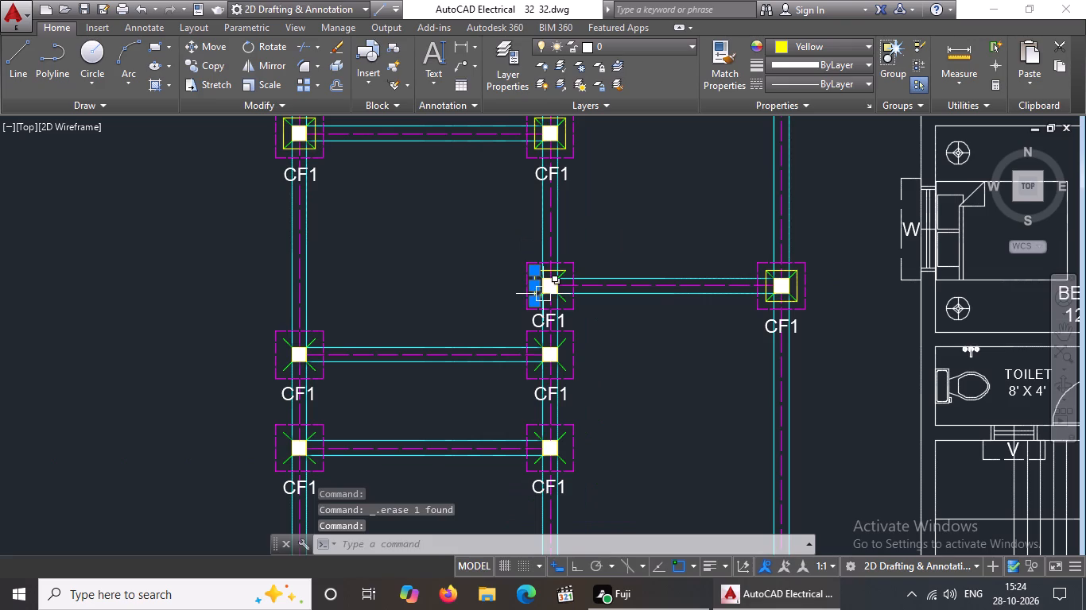
{"action": "key", "text": "Delete"}
{"action": "scroll", "coordinate": [544, 294], "scroll_direction": "up", "scroll_amount": 5}
{"action": "left_click", "coordinate": [579, 198]}
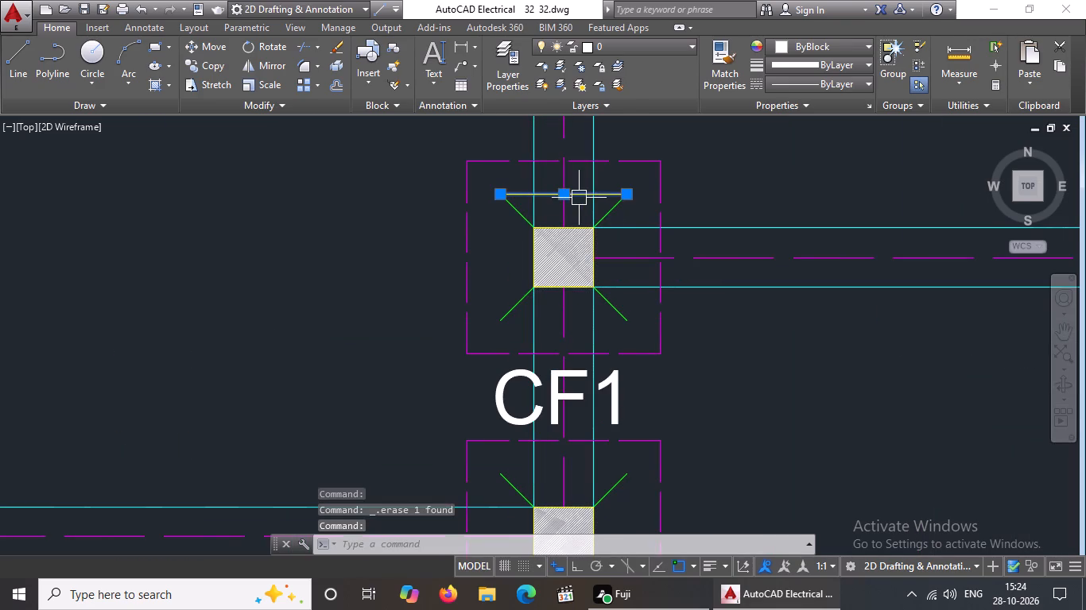
{"action": "scroll", "coordinate": [580, 201], "scroll_direction": "down", "scroll_amount": 6}
{"action": "key", "text": "Delete"}
Erase all four sides of the larger yellow square on the right-column footing of the fourth row from the top.
{"action": "scroll", "coordinate": [599, 246], "scroll_direction": "up", "scroll_amount": 5}
{"action": "scroll", "coordinate": [599, 246], "scroll_direction": "down", "scroll_amount": 6}
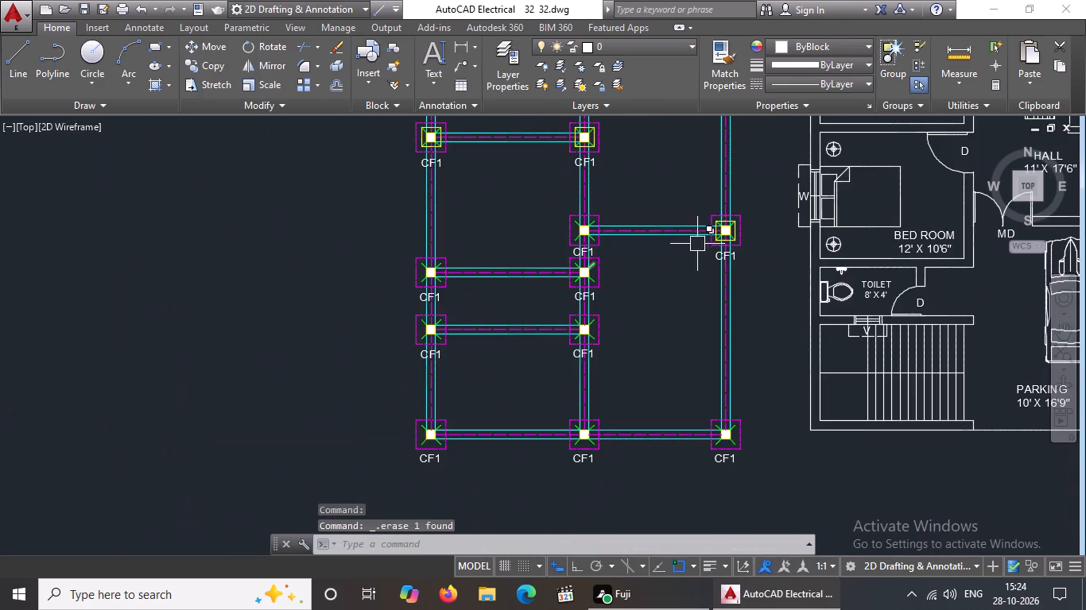
{"action": "scroll", "coordinate": [708, 231], "scroll_direction": "up", "scroll_amount": 3}
{"action": "scroll", "coordinate": [770, 220], "scroll_direction": "down", "scroll_amount": 4}
{"action": "scroll", "coordinate": [797, 210], "scroll_direction": "up", "scroll_amount": 5}
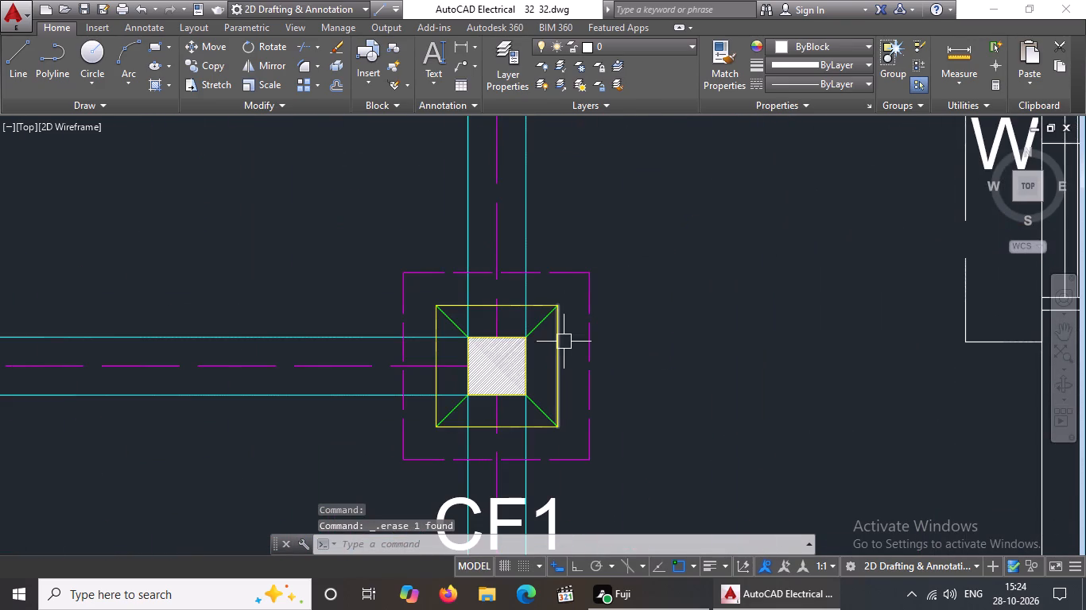
{"action": "left_click", "coordinate": [562, 351]}
{"action": "key", "text": "Delete"}
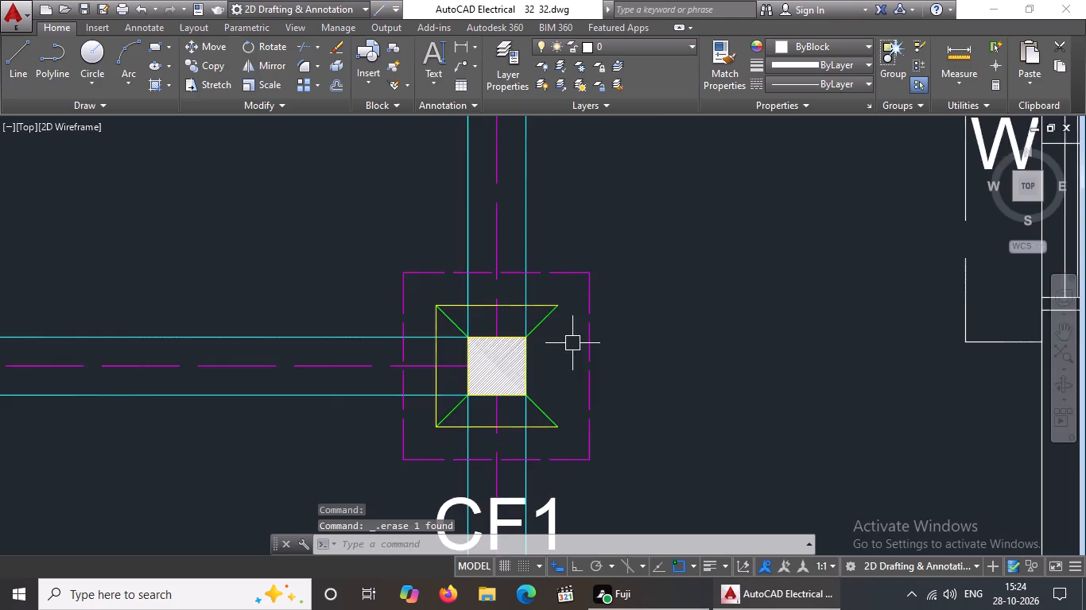
{"action": "scroll", "coordinate": [573, 342], "scroll_direction": "down", "scroll_amount": 6}
{"action": "scroll", "coordinate": [572, 365], "scroll_direction": "up", "scroll_amount": 5}
{"action": "scroll", "coordinate": [546, 291], "scroll_direction": "up", "scroll_amount": 2}
{"action": "left_click", "coordinate": [560, 249]}
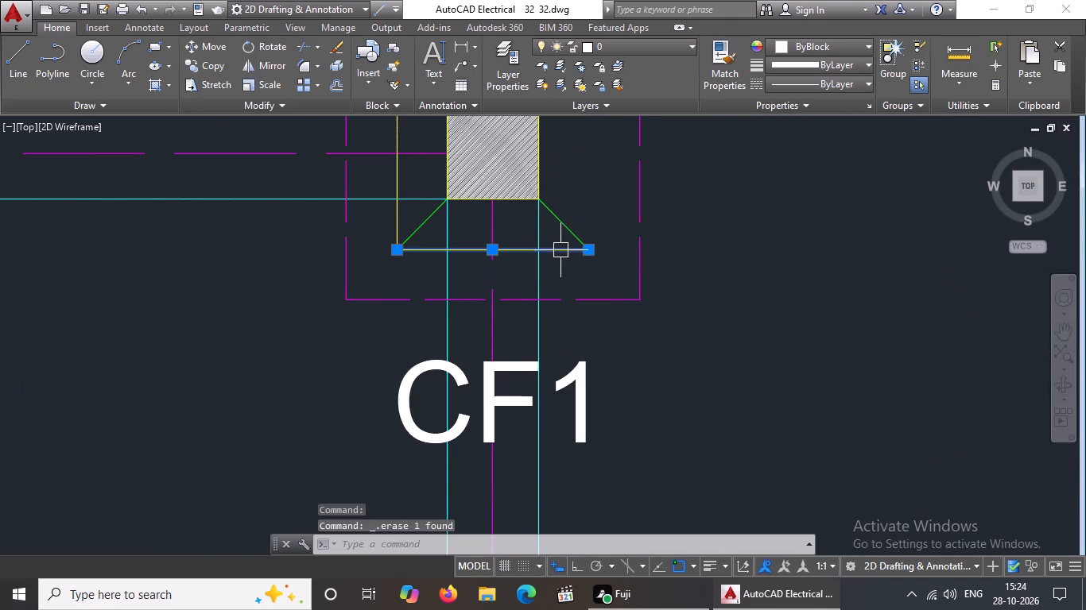
{"action": "scroll", "coordinate": [561, 249], "scroll_direction": "down", "scroll_amount": 6}
{"action": "key", "text": "Delete"}
{"action": "scroll", "coordinate": [543, 239], "scroll_direction": "up", "scroll_amount": 4}
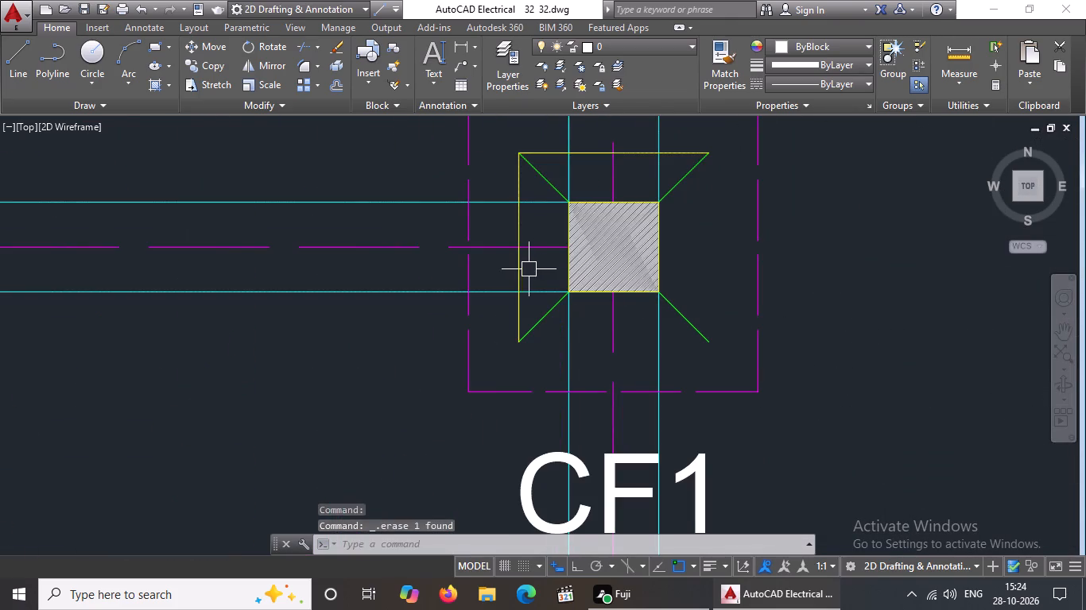
{"action": "left_click", "coordinate": [522, 269]}
{"action": "key", "text": "Delete"}
{"action": "scroll", "coordinate": [547, 266], "scroll_direction": "down", "scroll_amount": 7}
{"action": "scroll", "coordinate": [539, 221], "scroll_direction": "up", "scroll_amount": 4}
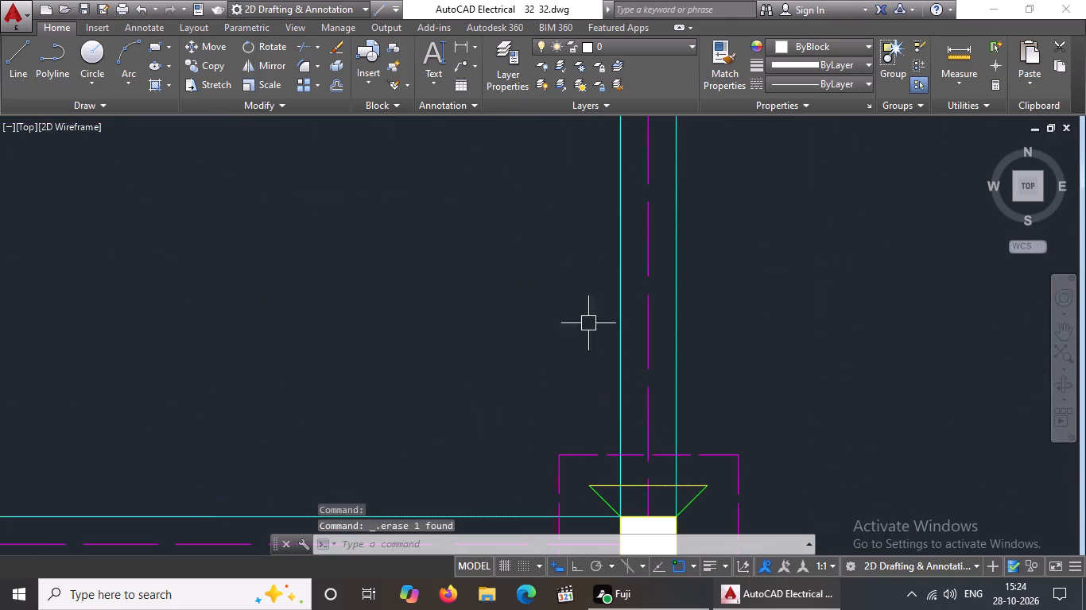
{"action": "left_click", "coordinate": [665, 483]}
{"action": "scroll", "coordinate": [711, 382], "scroll_direction": "down", "scroll_amount": 6}
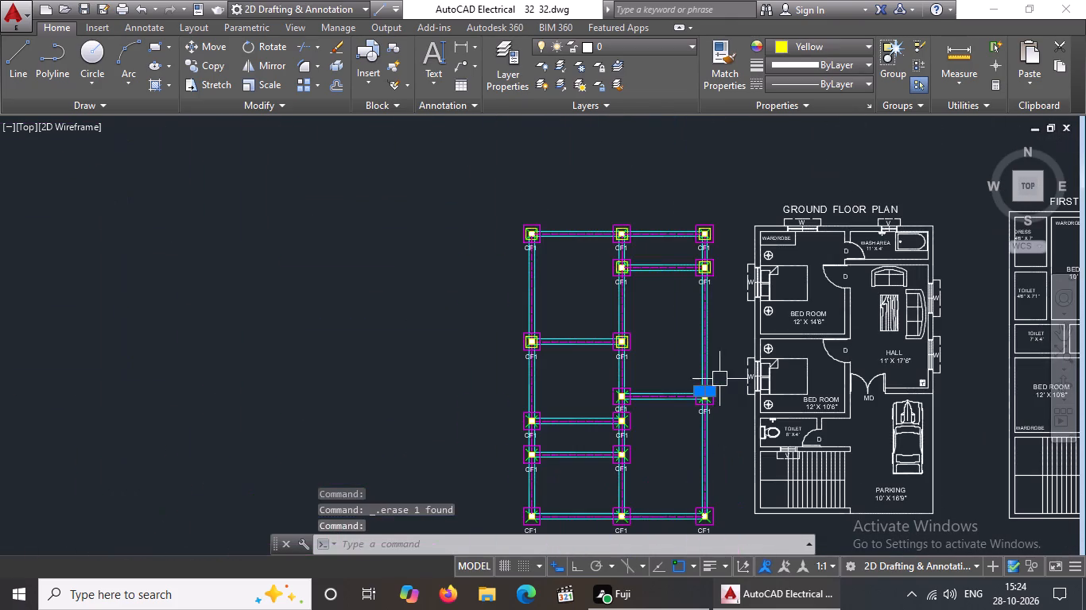
{"action": "key", "text": "Delete"}
Erase all four sides of the larger yellow square on the middle-column footing of the third row from the top.
{"action": "scroll", "coordinate": [708, 407], "scroll_direction": "up", "scroll_amount": 4}
{"action": "scroll", "coordinate": [701, 404], "scroll_direction": "down", "scroll_amount": 4}
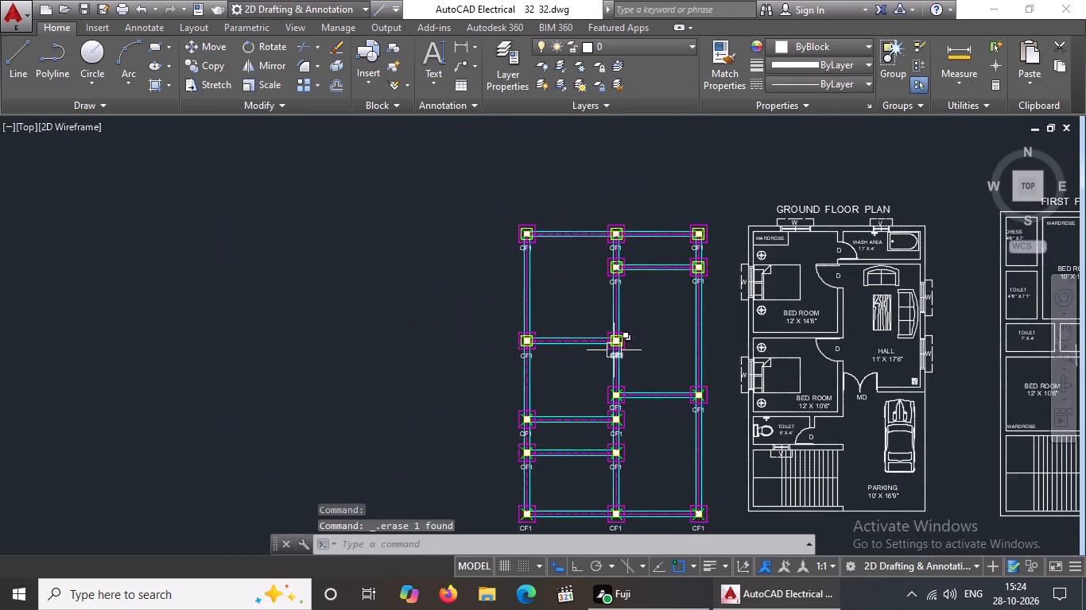
{"action": "scroll", "coordinate": [615, 350], "scroll_direction": "up", "scroll_amount": 6}
{"action": "left_click", "coordinate": [620, 350]}
{"action": "scroll", "coordinate": [628, 347], "scroll_direction": "down", "scroll_amount": 7}
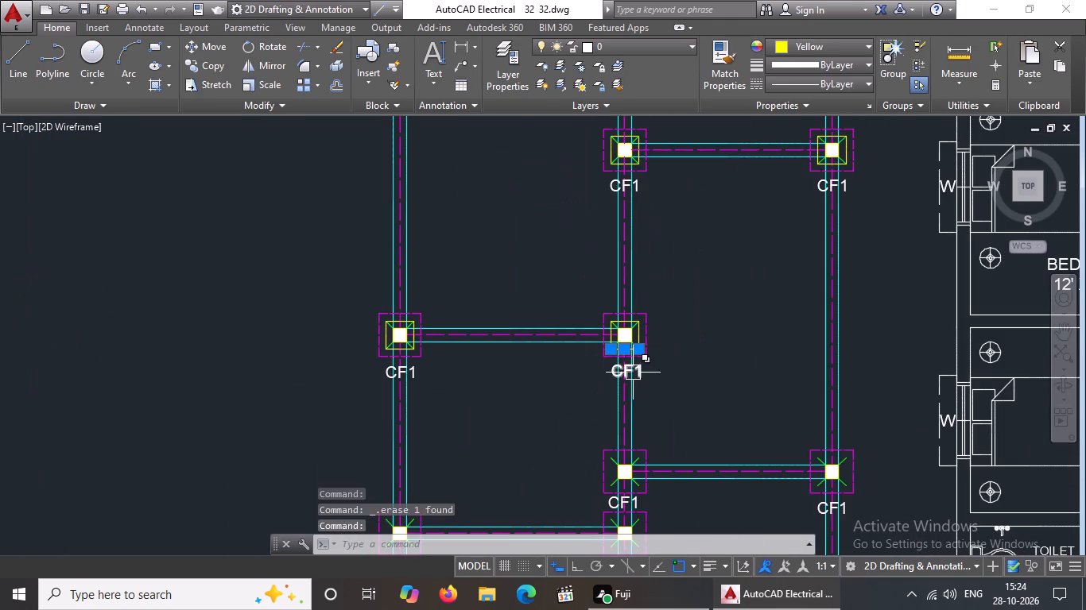
{"action": "key", "text": "Delete"}
{"action": "scroll", "coordinate": [633, 362], "scroll_direction": "up", "scroll_amount": 4}
{"action": "left_click", "coordinate": [652, 249]}
{"action": "key", "text": "Delete"}
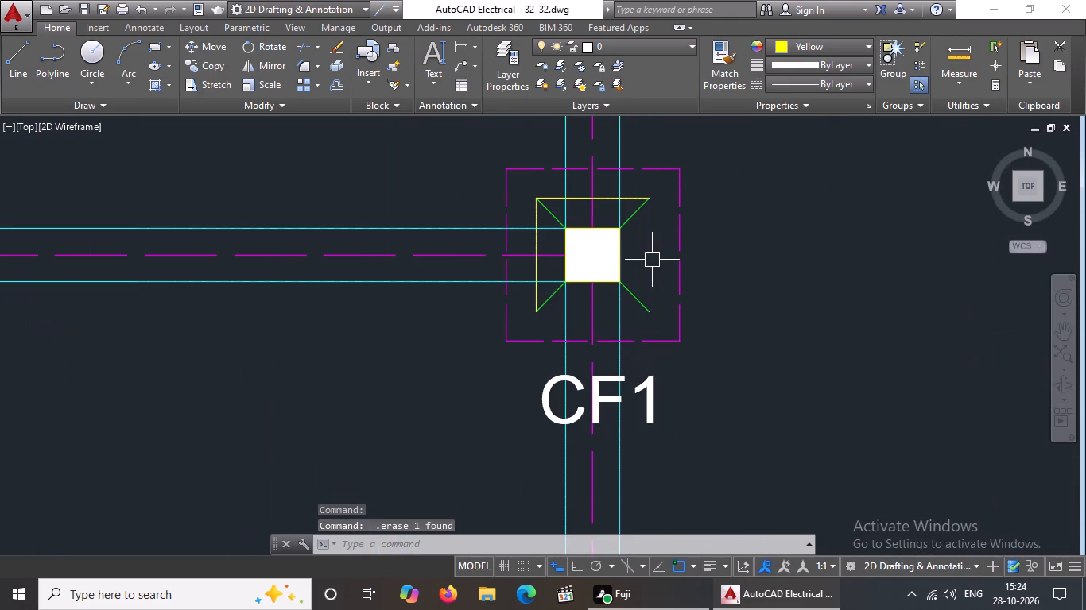
{"action": "scroll", "coordinate": [652, 261], "scroll_direction": "down", "scroll_amount": 6}
{"action": "scroll", "coordinate": [648, 264], "scroll_direction": "up", "scroll_amount": 8}
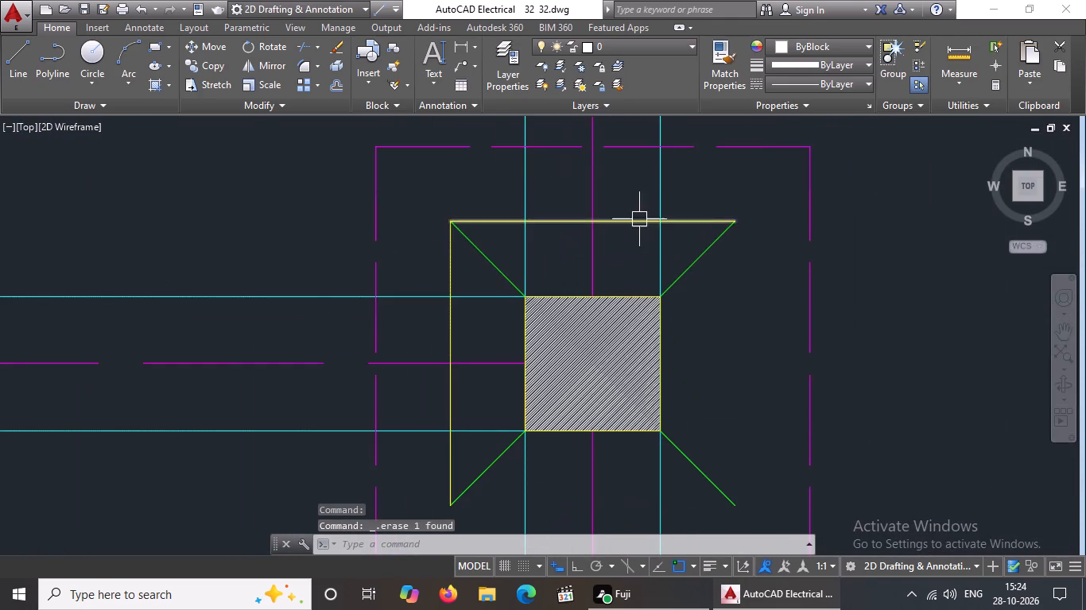
{"action": "left_click", "coordinate": [639, 218]}
{"action": "scroll", "coordinate": [638, 230], "scroll_direction": "down", "scroll_amount": 3}
{"action": "key", "text": "Delete"}
{"action": "scroll", "coordinate": [648, 260], "scroll_direction": "down", "scroll_amount": 5}
{"action": "scroll", "coordinate": [636, 255], "scroll_direction": "up", "scroll_amount": 7}
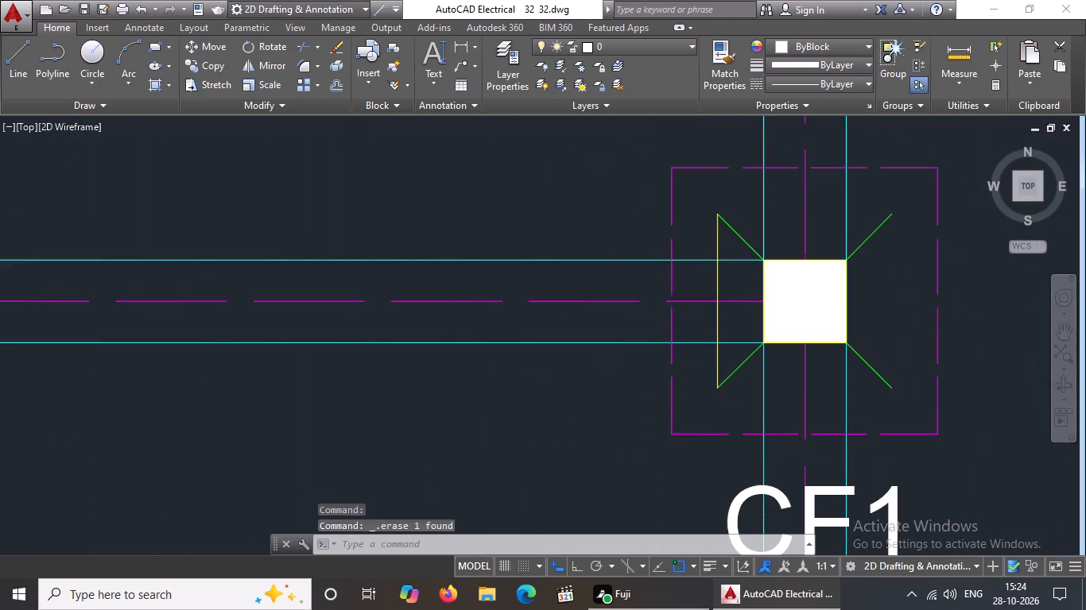
{"action": "left_click", "coordinate": [713, 323]}
{"action": "scroll", "coordinate": [713, 323], "scroll_direction": "down", "scroll_amount": 4}
{"action": "key", "text": "Delete"}
Erase all four sides of the larger yellow square on the left-column footing of the third row from the top.
{"action": "scroll", "coordinate": [711, 326], "scroll_direction": "down", "scroll_amount": 2}
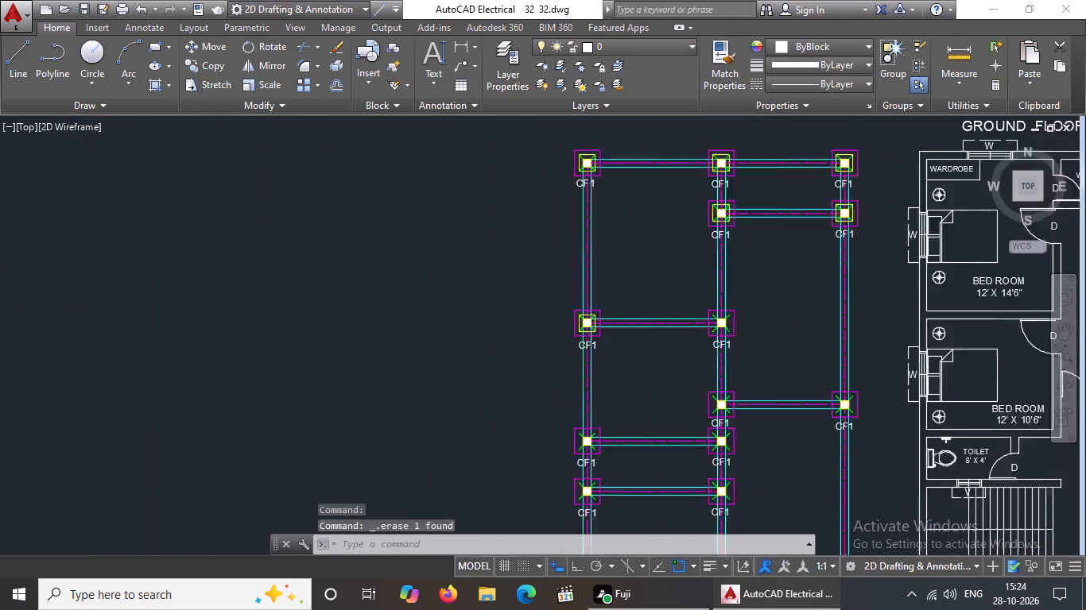
{"action": "scroll", "coordinate": [711, 326], "scroll_direction": "down", "scroll_amount": 1}
{"action": "scroll", "coordinate": [710, 316], "scroll_direction": "up", "scroll_amount": 6}
{"action": "scroll", "coordinate": [279, 366], "scroll_direction": "down", "scroll_amount": 5}
{"action": "scroll", "coordinate": [272, 387], "scroll_direction": "up", "scroll_amount": 4}
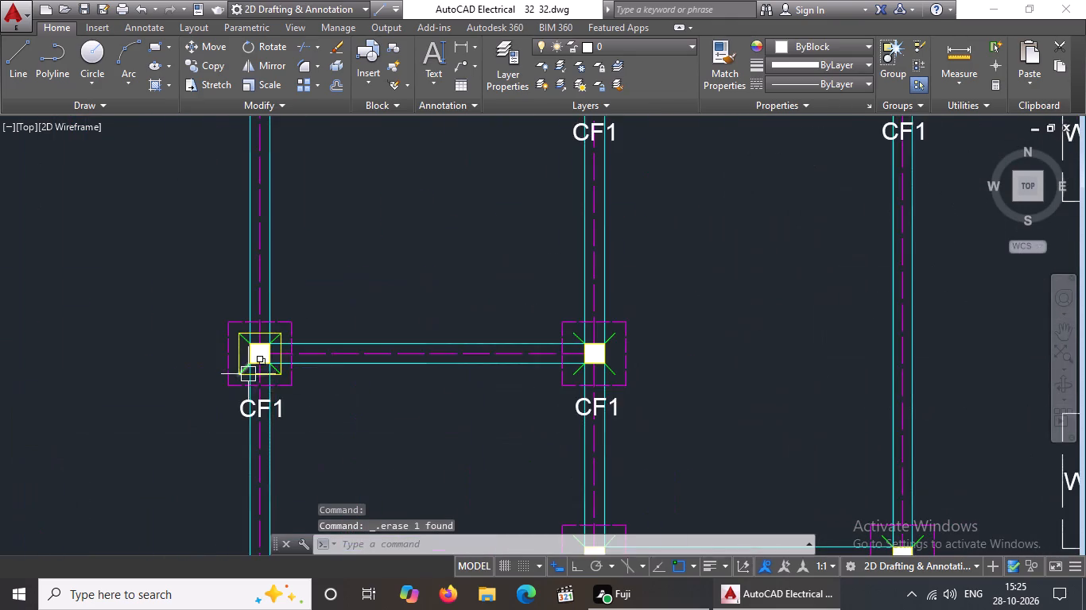
{"action": "scroll", "coordinate": [248, 374], "scroll_direction": "up", "scroll_amount": 2}
{"action": "left_click", "coordinate": [309, 385]}
{"action": "scroll", "coordinate": [329, 383], "scroll_direction": "down", "scroll_amount": 5}
{"action": "key", "text": "Delete"}
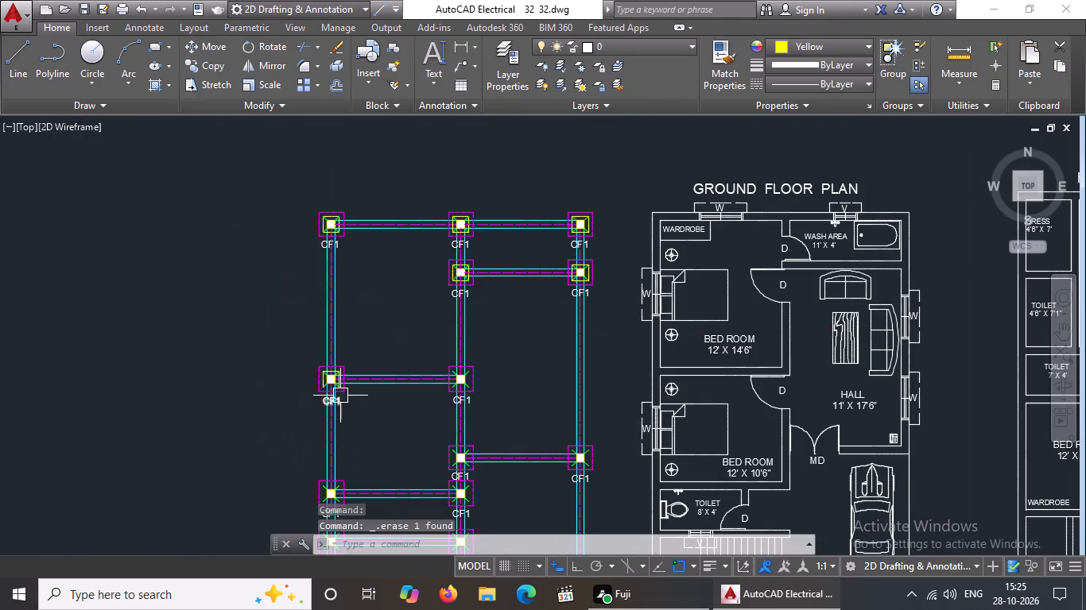
{"action": "scroll", "coordinate": [326, 371], "scroll_direction": "up", "scroll_amount": 6}
{"action": "left_click", "coordinate": [353, 396]}
{"action": "scroll", "coordinate": [367, 388], "scroll_direction": "down", "scroll_amount": 5}
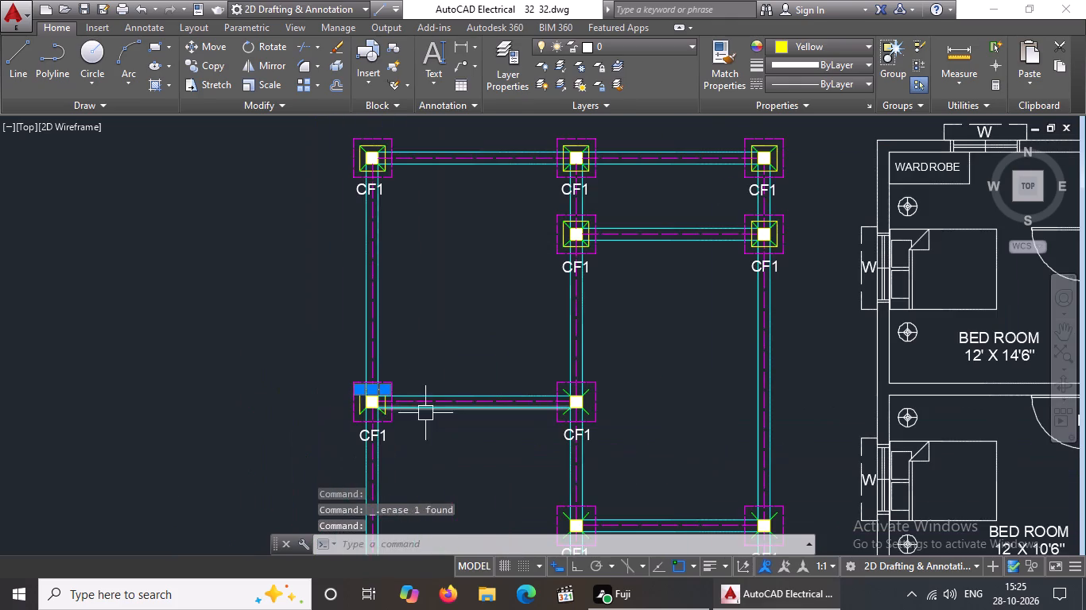
{"action": "key", "text": "Delete"}
{"action": "scroll", "coordinate": [385, 405], "scroll_direction": "up", "scroll_amount": 5}
{"action": "left_click", "coordinate": [360, 412]}
{"action": "scroll", "coordinate": [444, 384], "scroll_direction": "down", "scroll_amount": 6}
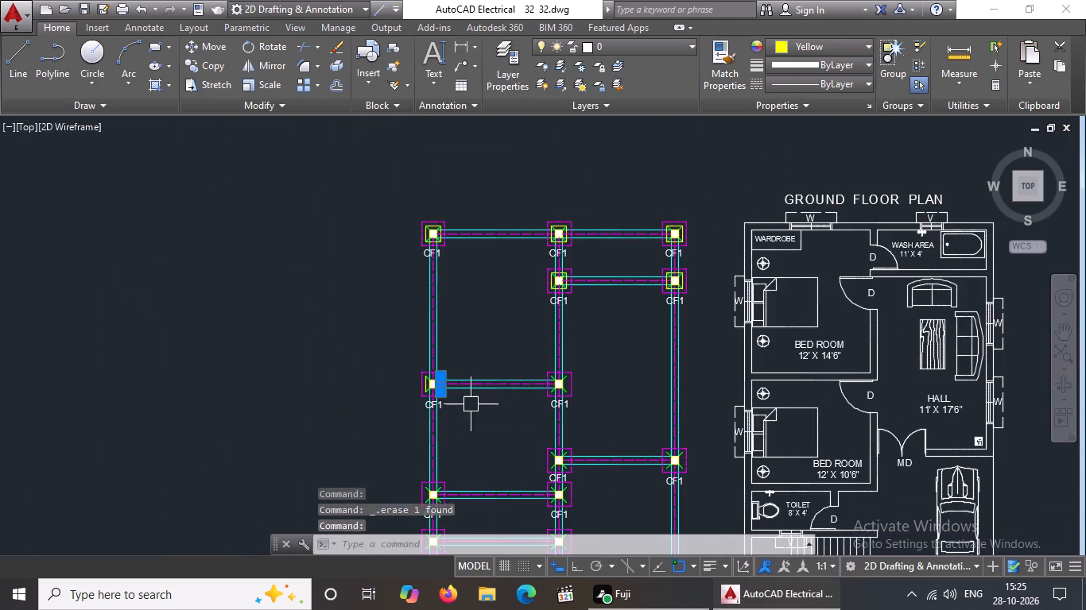
{"action": "key", "text": "Delete"}
{"action": "scroll", "coordinate": [429, 402], "scroll_direction": "up", "scroll_amount": 3}
{"action": "scroll", "coordinate": [378, 351], "scroll_direction": "up", "scroll_amount": 3}
{"action": "left_click", "coordinate": [496, 324]}
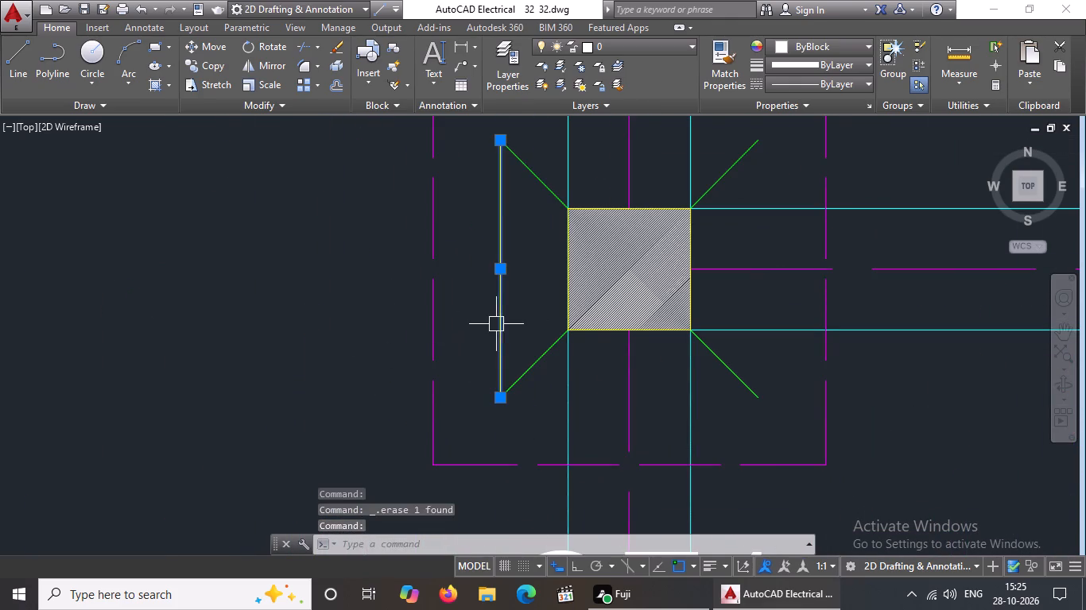
{"action": "scroll", "coordinate": [503, 321], "scroll_direction": "down", "scroll_amount": 5}
{"action": "key", "text": "Delete"}
Erase all four sides of the larger yellow square on the middle-column footing of the second row from the top.
{"action": "scroll", "coordinate": [634, 370], "scroll_direction": "up", "scroll_amount": 4}
{"action": "scroll", "coordinate": [634, 370], "scroll_direction": "down", "scroll_amount": 3}
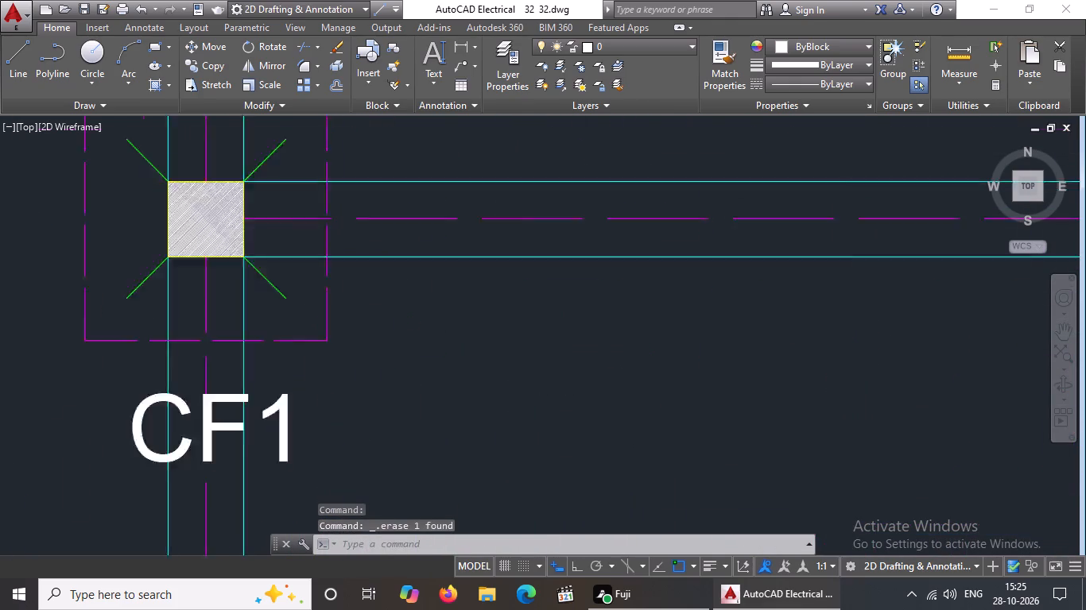
{"action": "scroll", "coordinate": [634, 370], "scroll_direction": "down", "scroll_amount": 4}
{"action": "scroll", "coordinate": [715, 284], "scroll_direction": "up", "scroll_amount": 2}
{"action": "scroll", "coordinate": [618, 326], "scroll_direction": "up", "scroll_amount": 3}
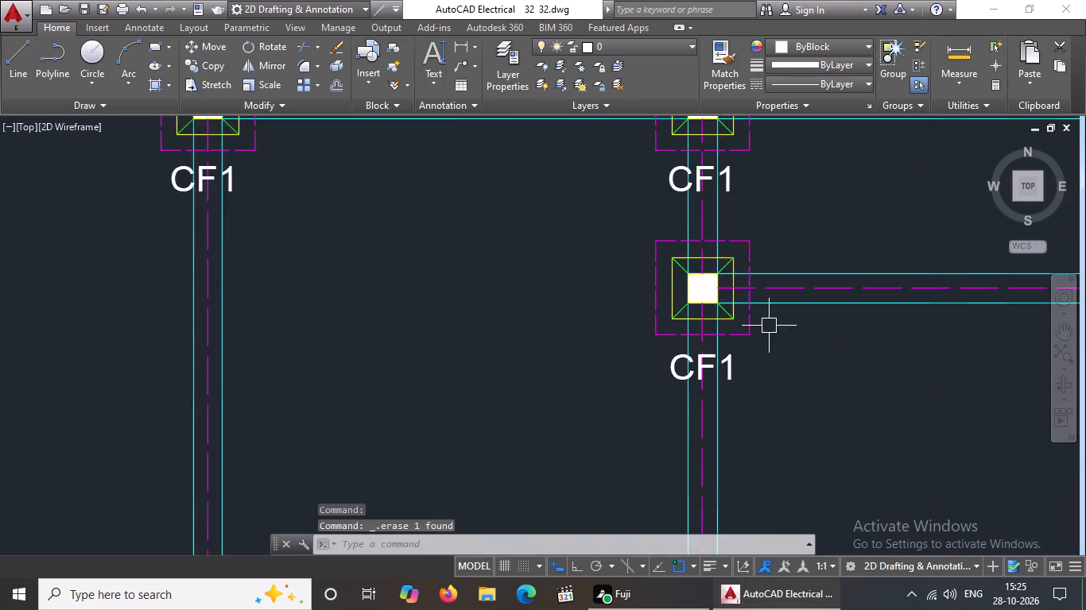
{"action": "scroll", "coordinate": [789, 328], "scroll_direction": "up", "scroll_amount": 2}
{"action": "left_click", "coordinate": [463, 285]}
{"action": "scroll", "coordinate": [463, 285], "scroll_direction": "down", "scroll_amount": 5}
{"action": "key", "text": "Delete"}
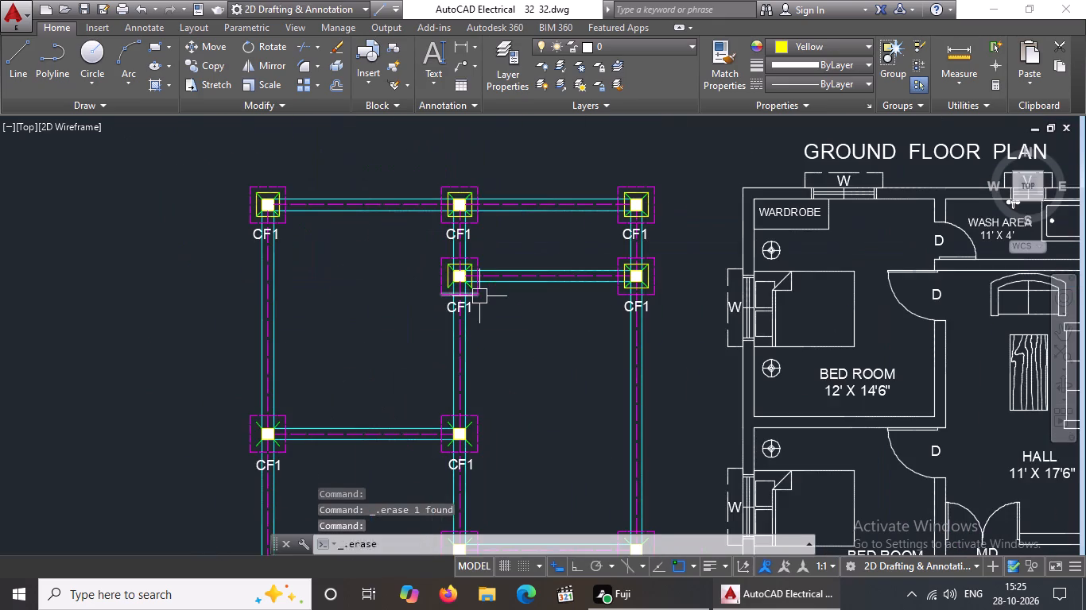
{"action": "scroll", "coordinate": [467, 271], "scroll_direction": "up", "scroll_amount": 5}
{"action": "left_click", "coordinate": [475, 285]}
{"action": "scroll", "coordinate": [475, 285], "scroll_direction": "down", "scroll_amount": 2}
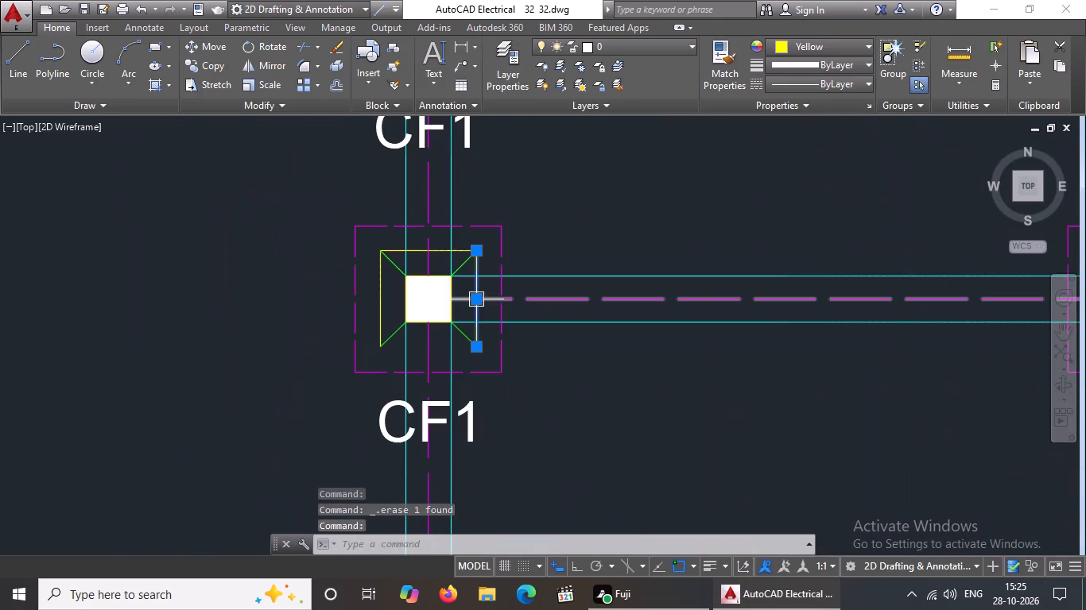
{"action": "key", "text": "Delete"}
{"action": "scroll", "coordinate": [482, 301], "scroll_direction": "down", "scroll_amount": 3}
{"action": "scroll", "coordinate": [479, 275], "scroll_direction": "up", "scroll_amount": 5}
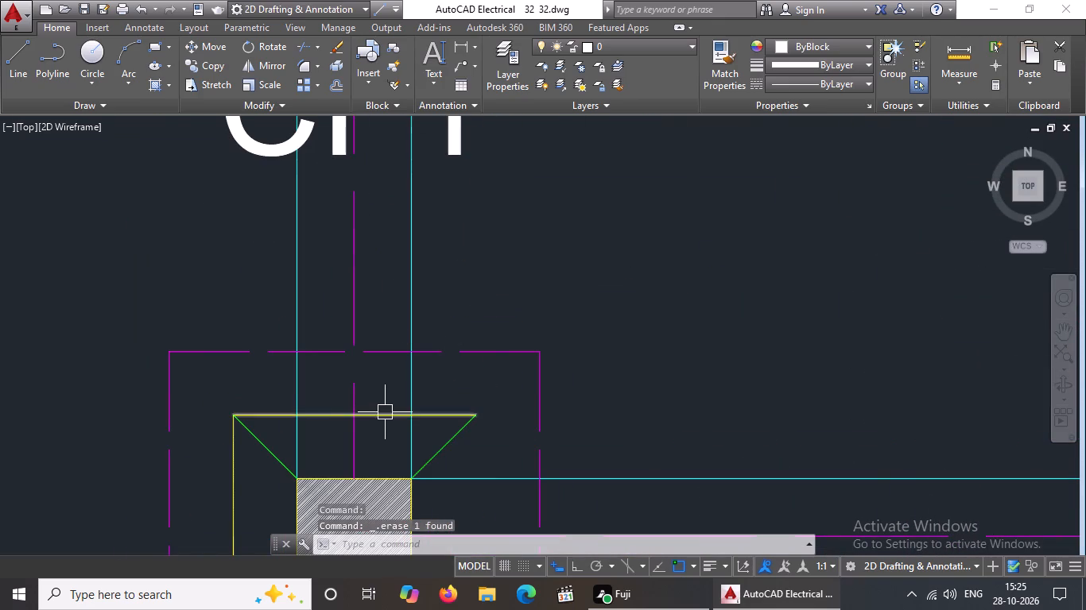
{"action": "left_click", "coordinate": [385, 414]}
{"action": "key", "text": "Delete"}
{"action": "scroll", "coordinate": [398, 409], "scroll_direction": "down", "scroll_amount": 8}
{"action": "scroll", "coordinate": [409, 417], "scroll_direction": "up", "scroll_amount": 4}
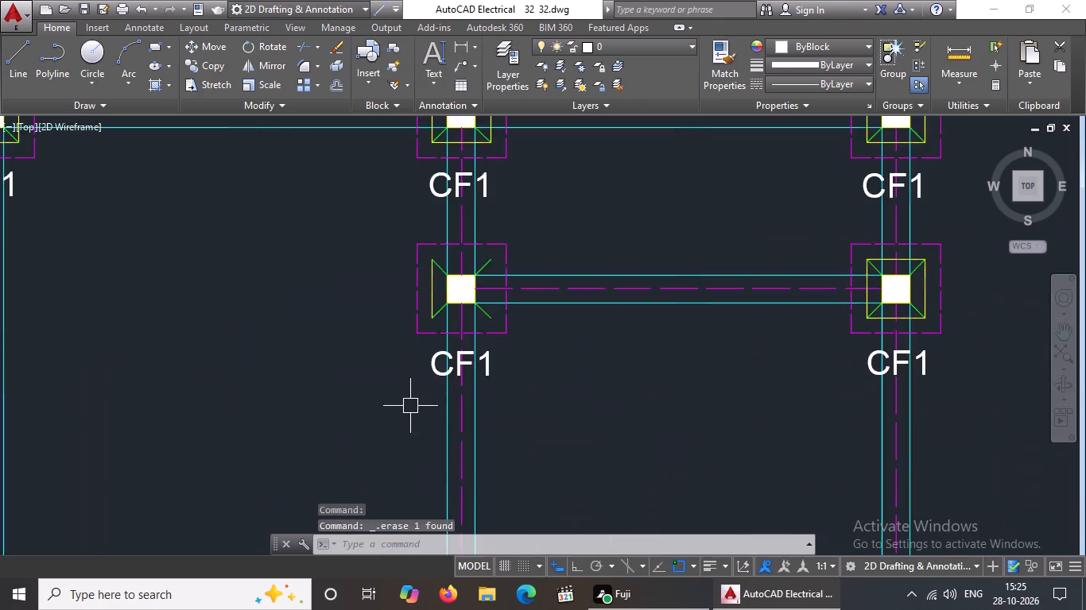
{"action": "scroll", "coordinate": [410, 406], "scroll_direction": "up", "scroll_amount": 3}
{"action": "left_click", "coordinate": [447, 164]}
{"action": "scroll", "coordinate": [468, 191], "scroll_direction": "down", "scroll_amount": 6}
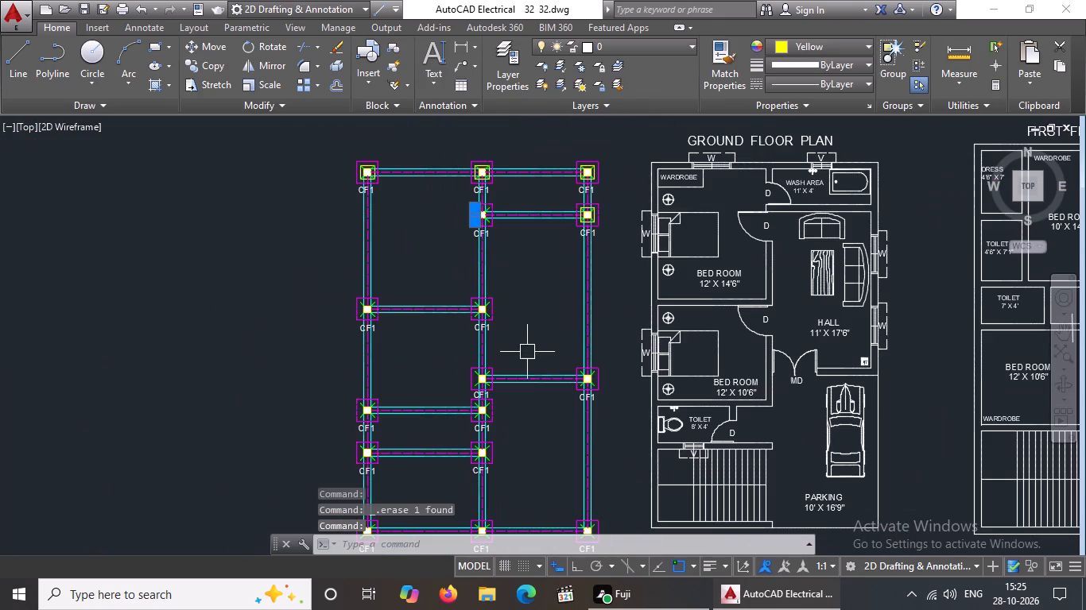
{"action": "key", "text": "Delete"}
Erase all four sides of the larger yellow square on the right-column footing of the second row from the top.
{"action": "scroll", "coordinate": [607, 214], "scroll_direction": "up", "scroll_amount": 4}
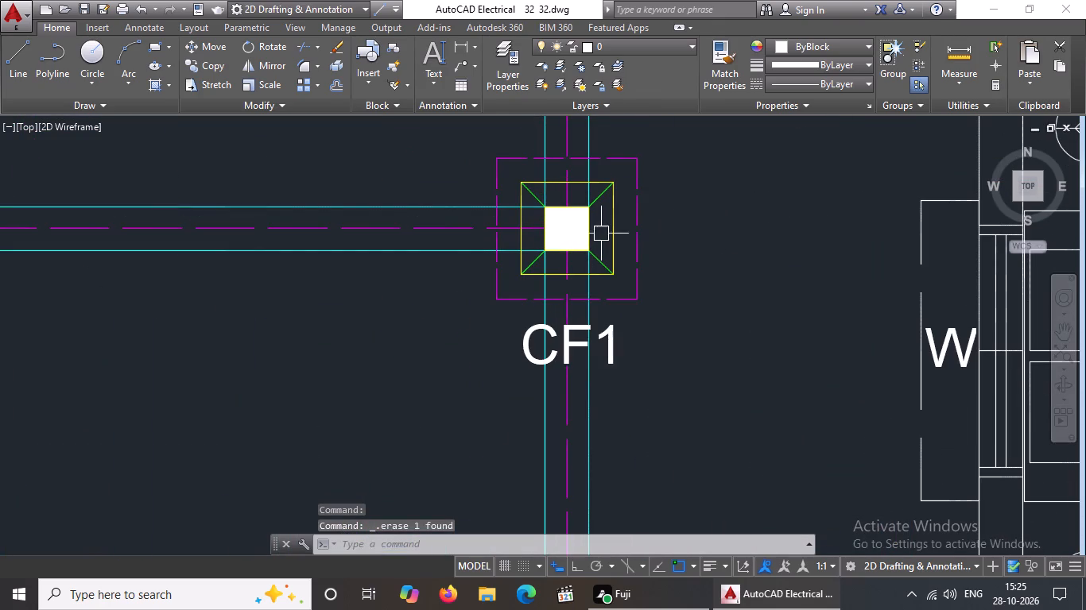
{"action": "left_click", "coordinate": [611, 222]}
{"action": "scroll", "coordinate": [614, 251], "scroll_direction": "down", "scroll_amount": 5}
{"action": "key", "text": "Delete"}
{"action": "scroll", "coordinate": [604, 270], "scroll_direction": "up", "scroll_amount": 3}
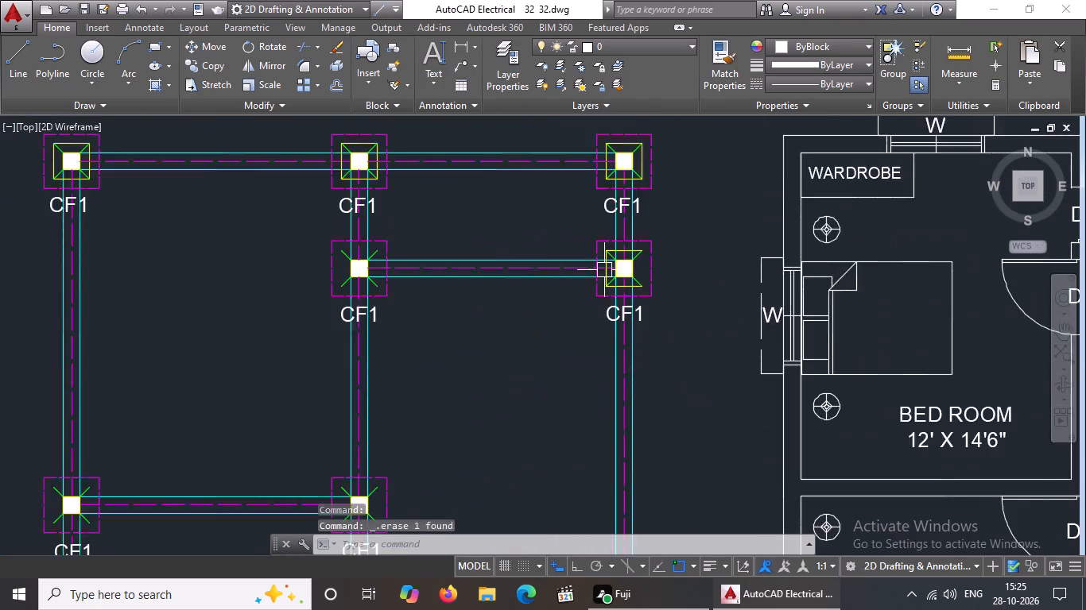
{"action": "scroll", "coordinate": [604, 270], "scroll_direction": "up", "scroll_amount": 4}
{"action": "left_click", "coordinate": [693, 336]}
{"action": "key", "text": "Delete"}
{"action": "scroll", "coordinate": [692, 335], "scroll_direction": "down", "scroll_amount": 3}
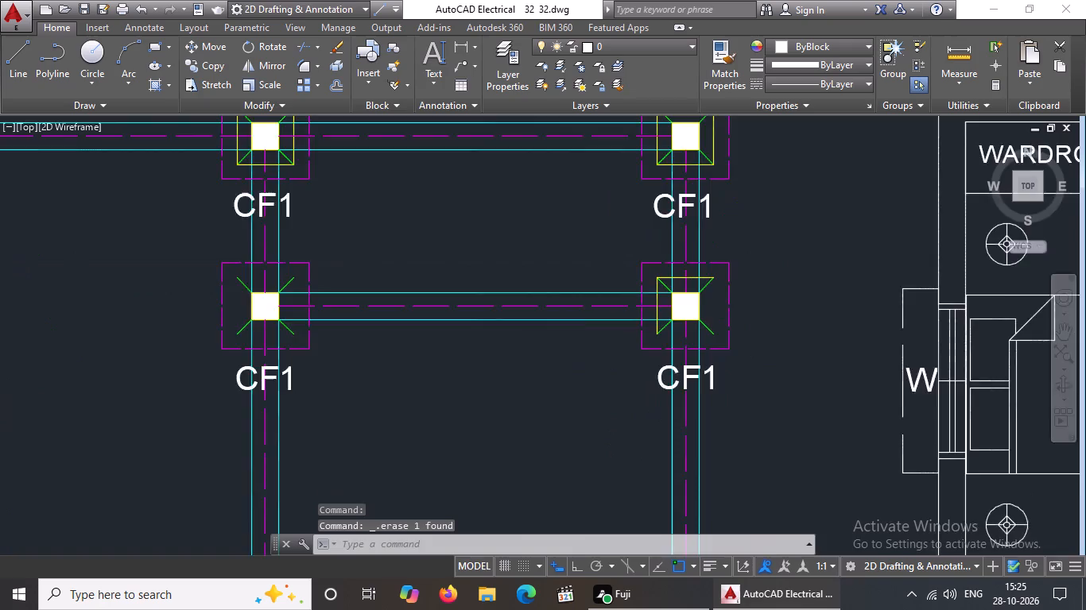
{"action": "scroll", "coordinate": [692, 334], "scroll_direction": "down", "scroll_amount": 2}
{"action": "scroll", "coordinate": [695, 308], "scroll_direction": "up", "scroll_amount": 6}
{"action": "scroll", "coordinate": [716, 358], "scroll_direction": "down", "scroll_amount": 5}
{"action": "scroll", "coordinate": [717, 409], "scroll_direction": "up", "scroll_amount": 4}
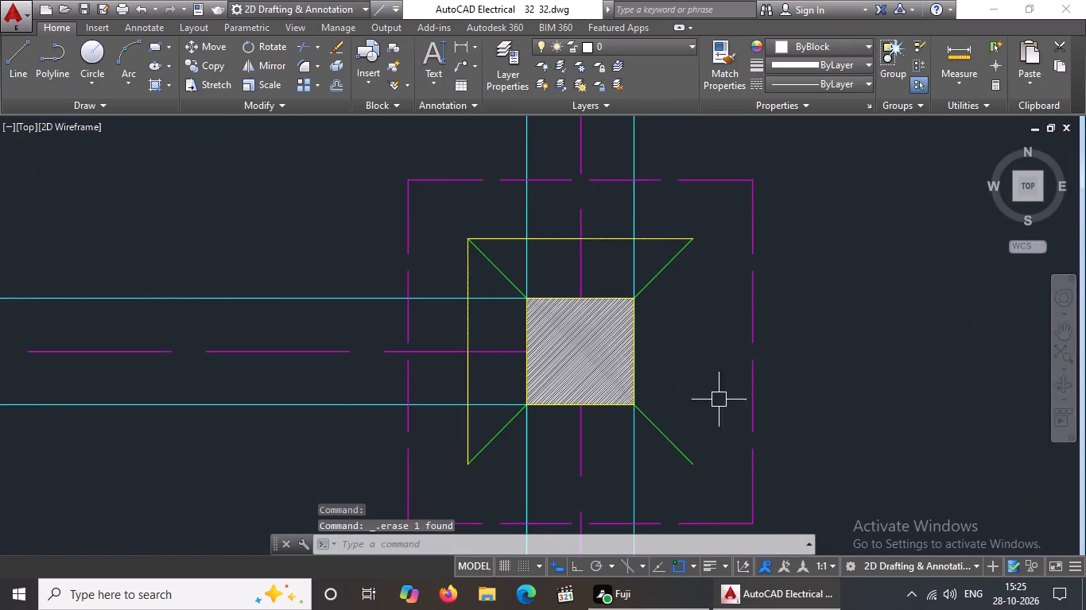
{"action": "left_click", "coordinate": [665, 238]}
{"action": "scroll", "coordinate": [668, 244], "scroll_direction": "down", "scroll_amount": 4}
{"action": "key", "text": "Delete"}
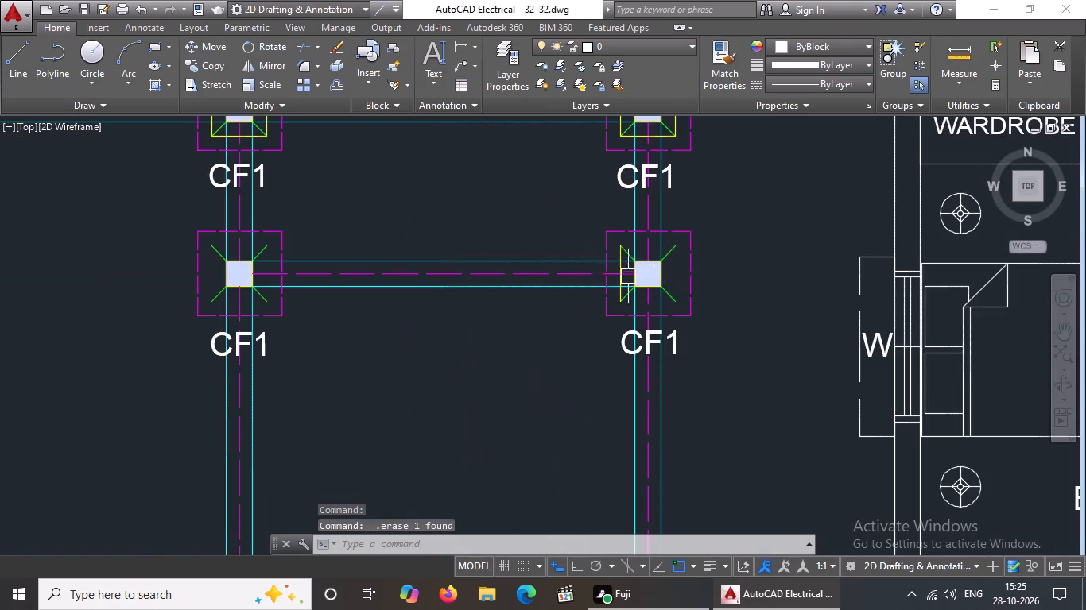
{"action": "scroll", "coordinate": [623, 277], "scroll_direction": "up", "scroll_amount": 4}
{"action": "left_click", "coordinate": [598, 301]}
{"action": "scroll", "coordinate": [603, 299], "scroll_direction": "down", "scroll_amount": 4}
{"action": "key", "text": "Delete"}
{"action": "scroll", "coordinate": [627, 322], "scroll_direction": "down", "scroll_amount": 2}
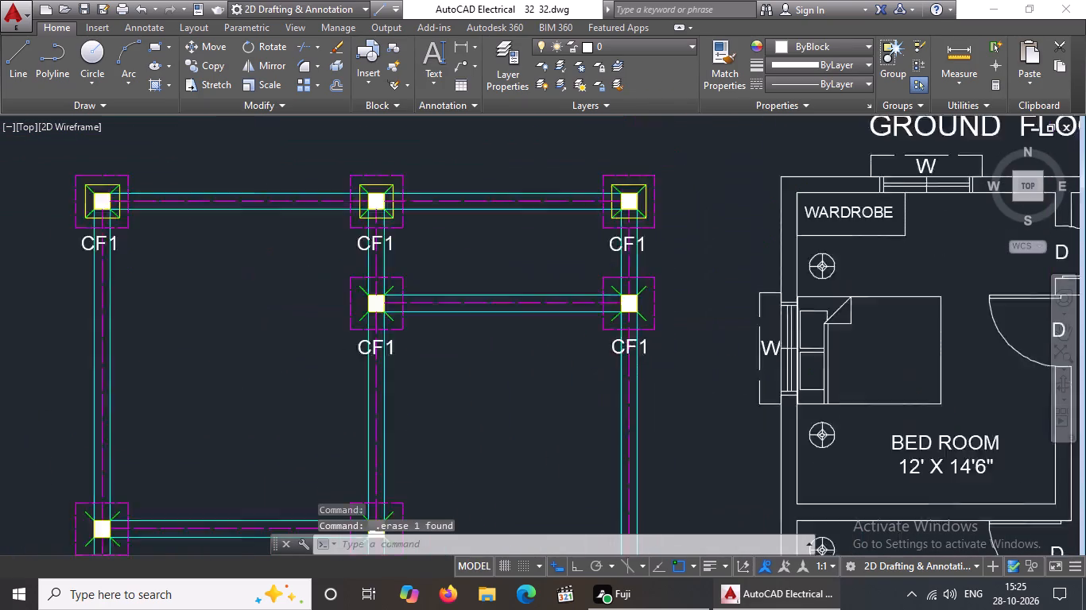
Erase all four sides of the larger yellow square on the right-column footing of the top row.
{"action": "scroll", "coordinate": [628, 322], "scroll_direction": "down", "scroll_amount": 2}
{"action": "scroll", "coordinate": [634, 291], "scroll_direction": "up", "scroll_amount": 6}
{"action": "left_click", "coordinate": [593, 245]}
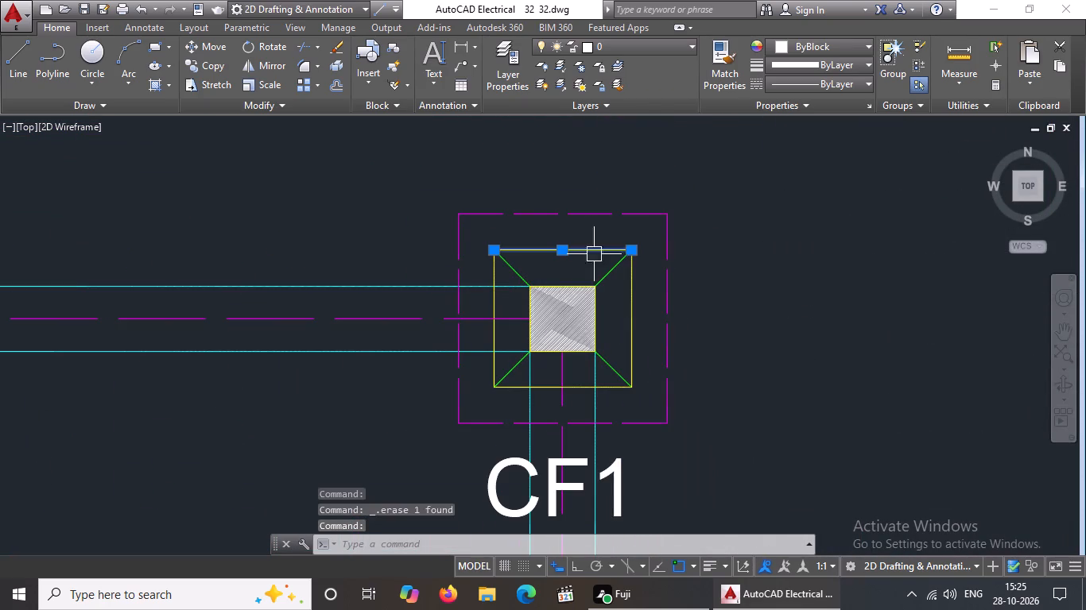
{"action": "key", "text": "Delete"}
{"action": "scroll", "coordinate": [630, 268], "scroll_direction": "down", "scroll_amount": 5}
{"action": "scroll", "coordinate": [634, 291], "scroll_direction": "up", "scroll_amount": 4}
{"action": "left_click", "coordinate": [612, 288]}
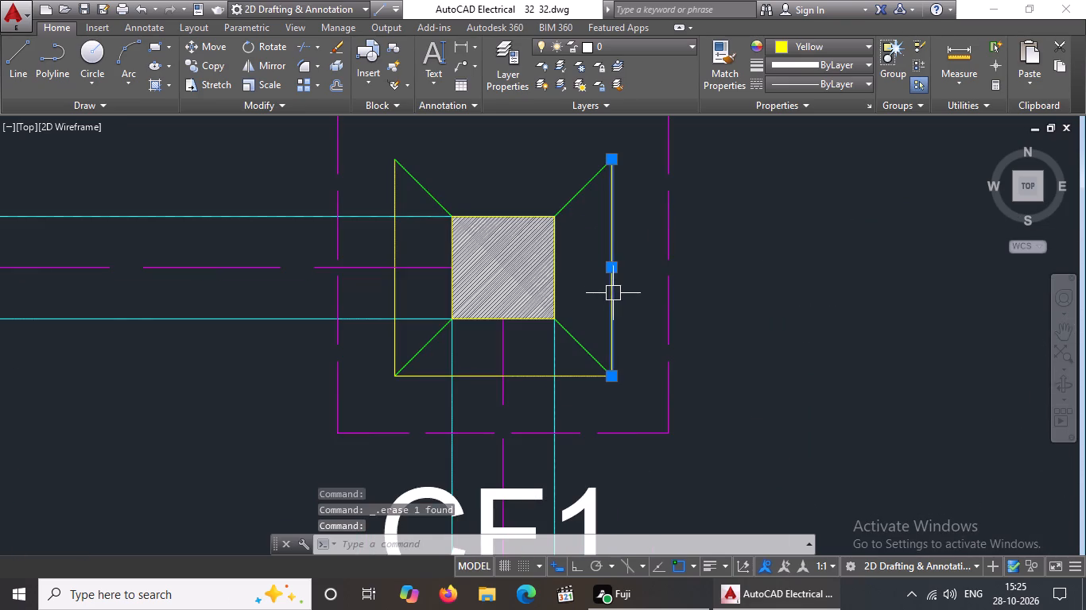
{"action": "key", "text": "Delete"}
{"action": "scroll", "coordinate": [598, 300], "scroll_direction": "down", "scroll_amount": 5}
{"action": "scroll", "coordinate": [572, 326], "scroll_direction": "up", "scroll_amount": 4}
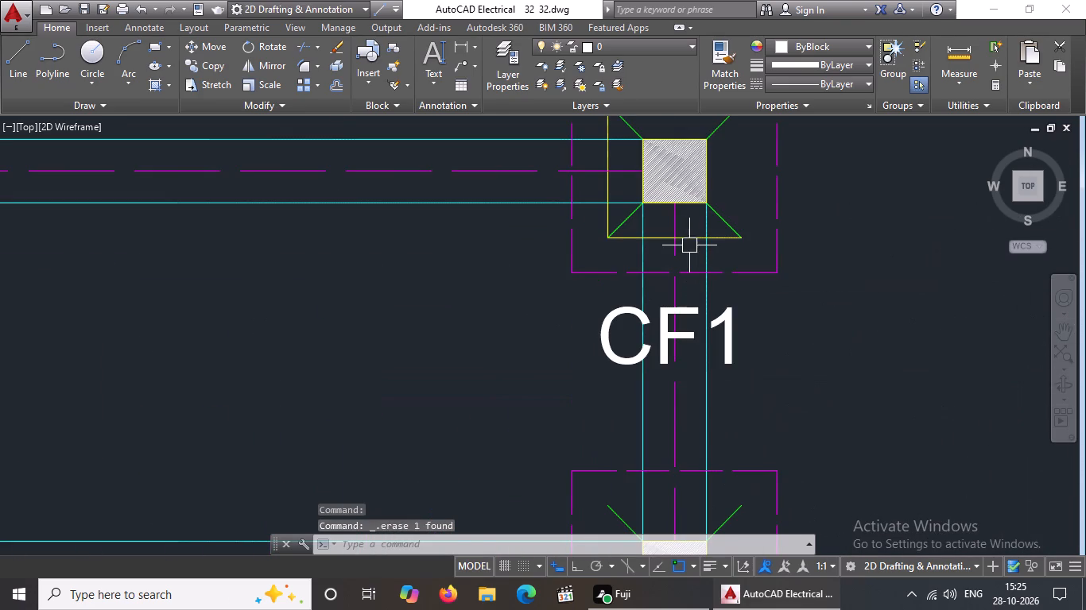
{"action": "left_click", "coordinate": [689, 245]}
{"action": "left_click", "coordinate": [692, 235]}
{"action": "left_click", "coordinate": [692, 235]}
{"action": "left_click", "coordinate": [692, 235]}
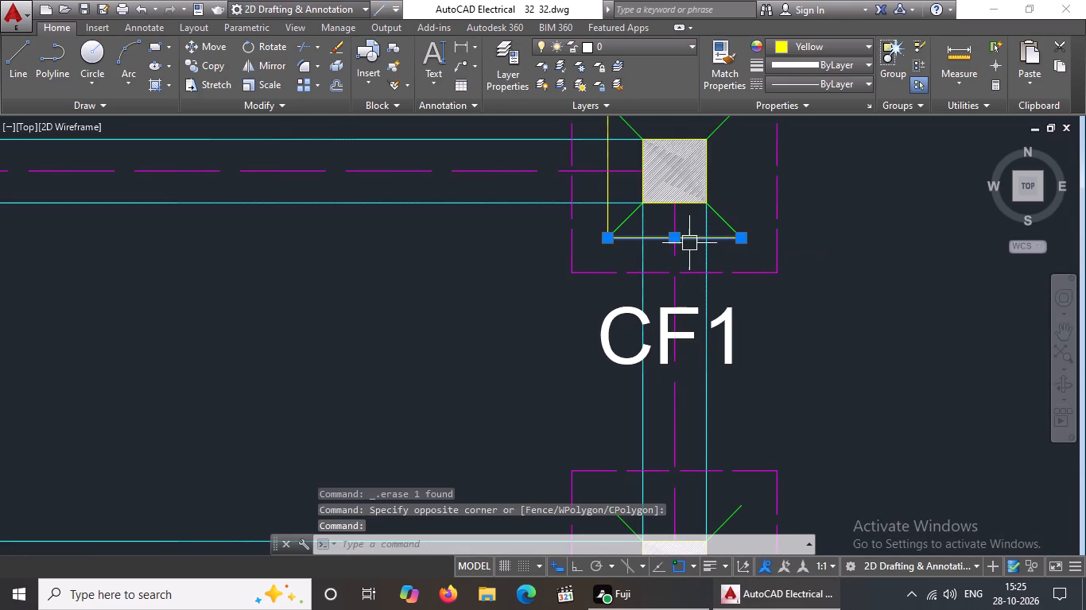
{"action": "key", "text": "Delete"}
{"action": "scroll", "coordinate": [688, 254], "scroll_direction": "down", "scroll_amount": 1}
{"action": "scroll", "coordinate": [638, 218], "scroll_direction": "up", "scroll_amount": 2}
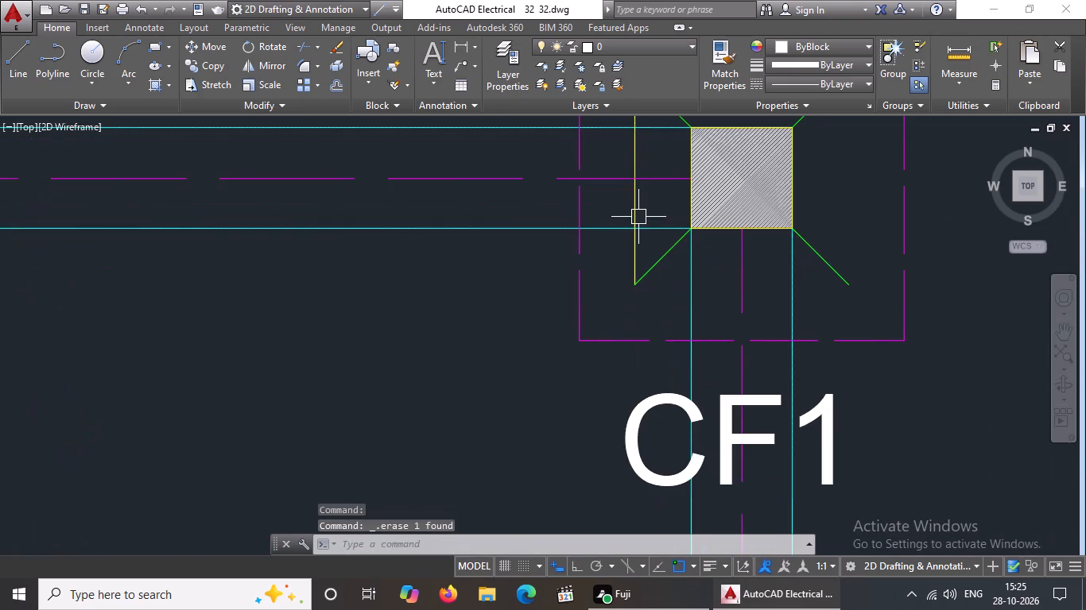
{"action": "left_click", "coordinate": [638, 217]}
{"action": "key", "text": "Delete"}
{"action": "scroll", "coordinate": [638, 222], "scroll_direction": "down", "scroll_amount": 5}
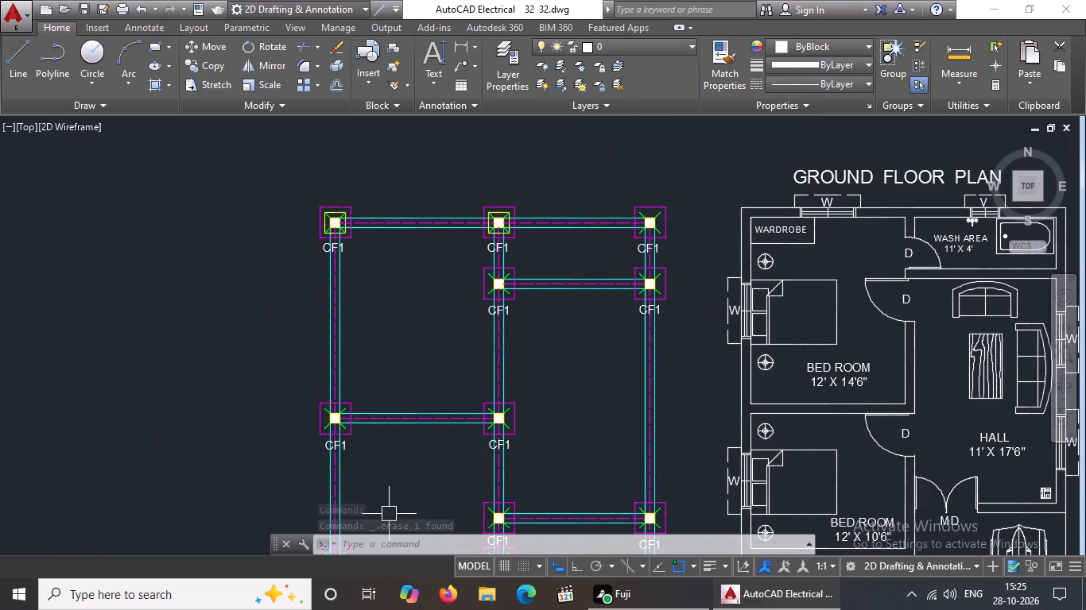
Erase all four sides of the larger yellow square on the middle-column footing of the top row.
{"action": "scroll", "coordinate": [509, 207], "scroll_direction": "up", "scroll_amount": 5}
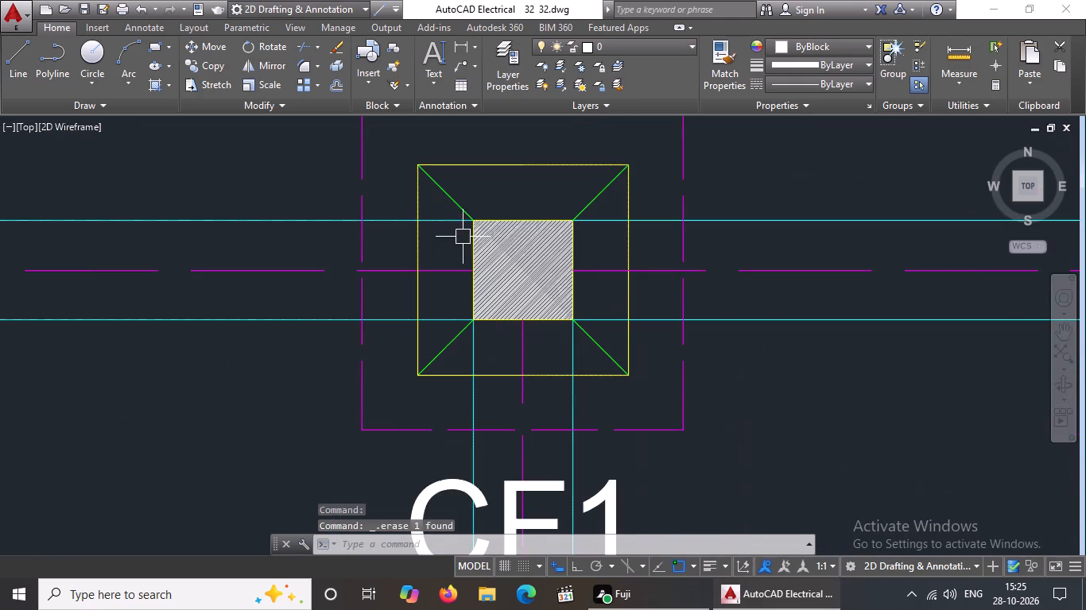
{"action": "left_click", "coordinate": [548, 156]}
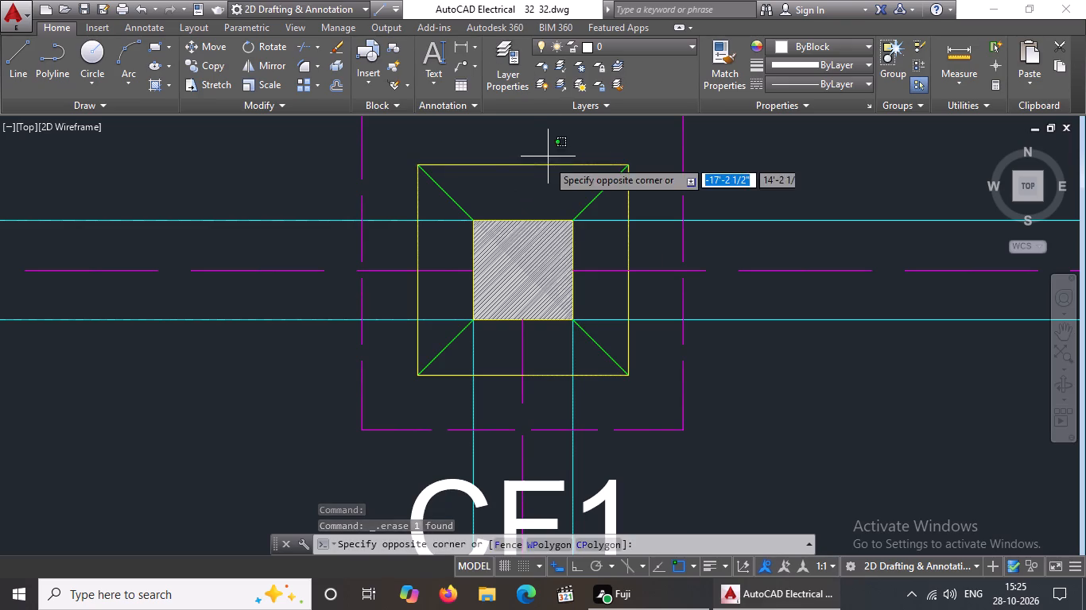
{"action": "left_click", "coordinate": [545, 168]}
{"action": "key", "text": "Delete"}
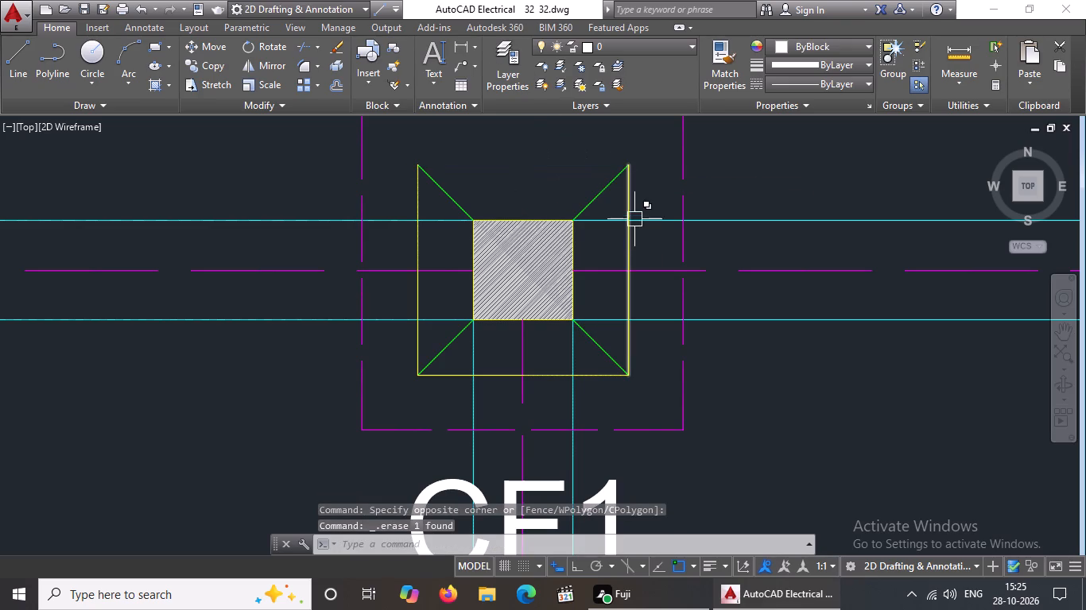
{"action": "left_click", "coordinate": [626, 245]}
{"action": "key", "text": "Delete"}
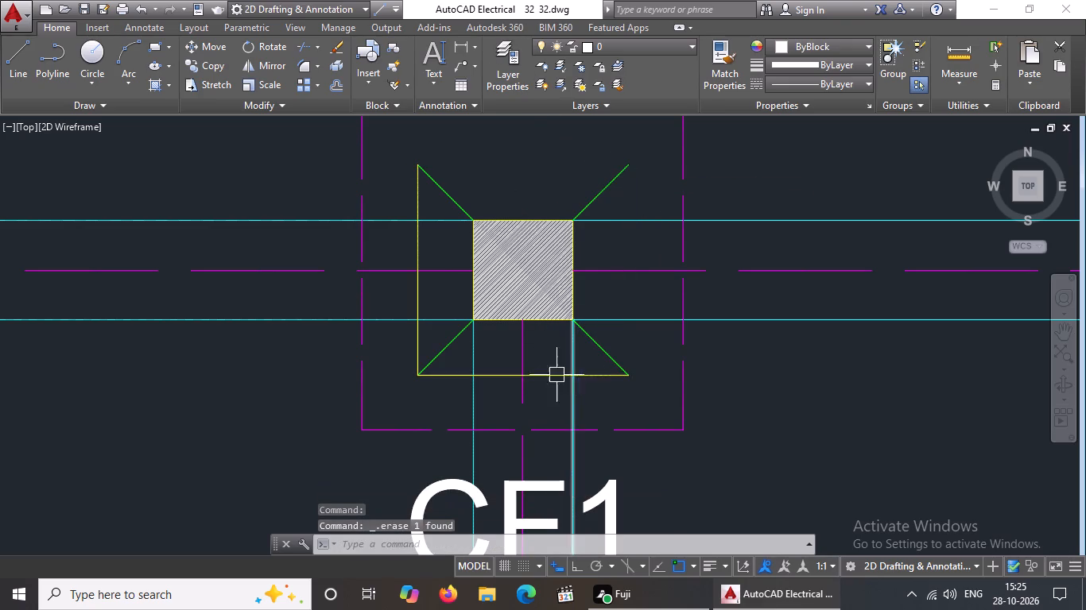
{"action": "left_click", "coordinate": [551, 378]}
{"action": "key", "text": "Delete"}
{"action": "left_click", "coordinate": [415, 291]}
{"action": "key", "text": "Delete"}
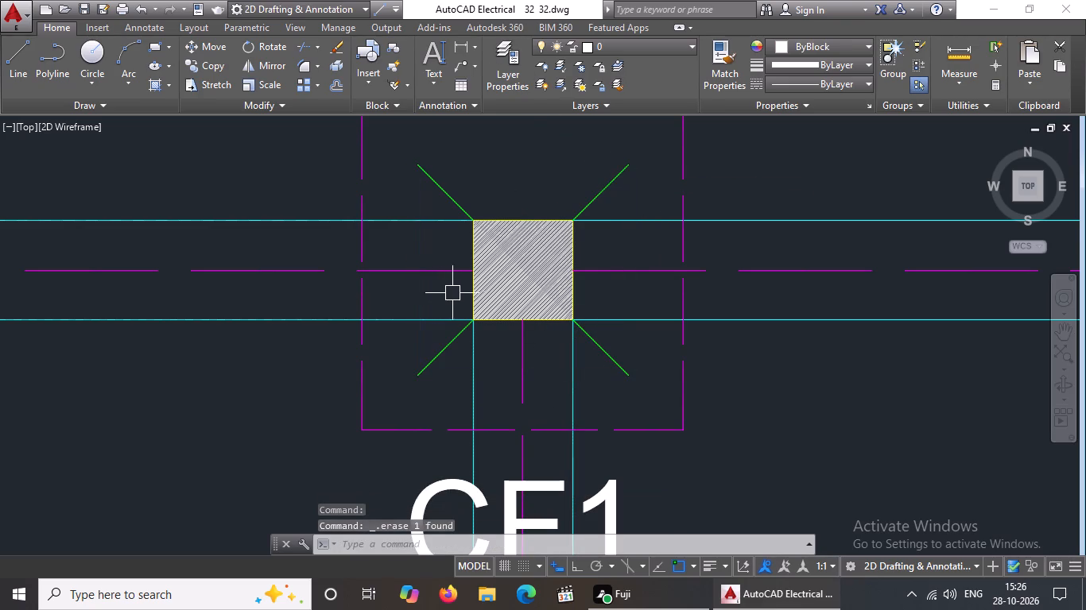
Erase all four sides of the larger yellow square on the left-column footing of the top row.
{"action": "scroll", "coordinate": [457, 291], "scroll_direction": "down", "scroll_amount": 3}
{"action": "scroll", "coordinate": [351, 342], "scroll_direction": "down", "scroll_amount": 2}
{"action": "scroll", "coordinate": [222, 315], "scroll_direction": "up", "scroll_amount": 4}
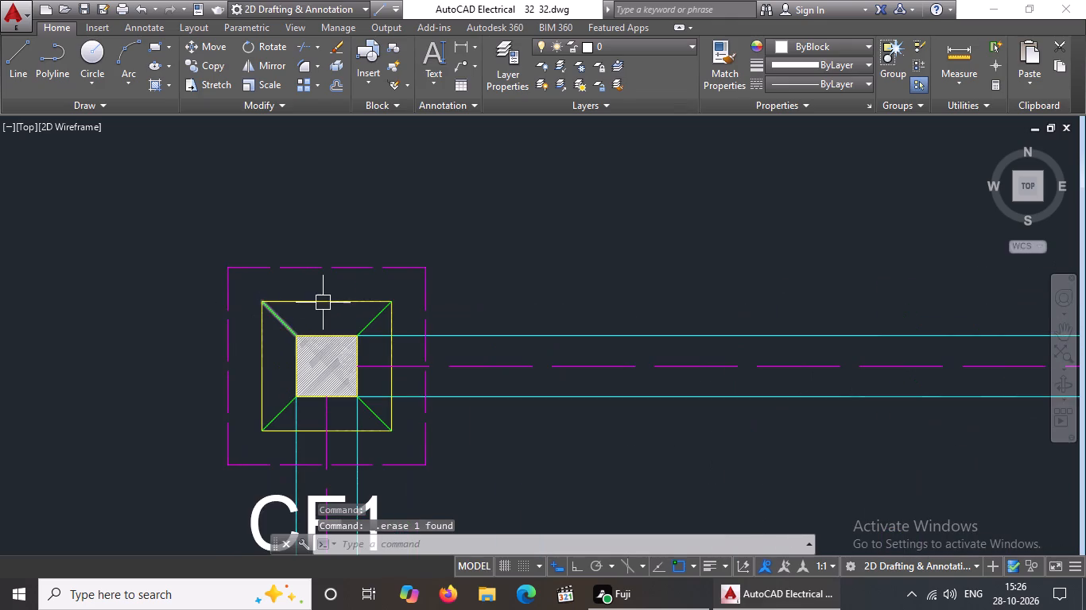
{"action": "left_click", "coordinate": [326, 301]}
{"action": "key", "text": "Delete"}
{"action": "left_click", "coordinate": [262, 358]}
{"action": "scroll", "coordinate": [310, 311], "scroll_direction": "down", "scroll_amount": 4}
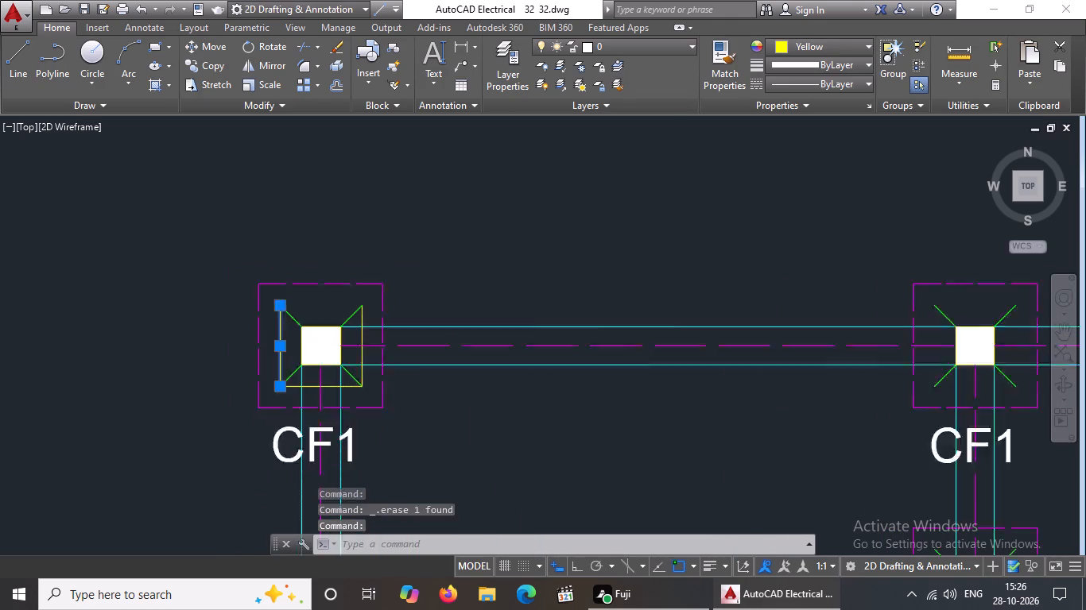
{"action": "key", "text": "Delete"}
{"action": "scroll", "coordinate": [324, 368], "scroll_direction": "up", "scroll_amount": 5}
{"action": "left_click", "coordinate": [315, 291]}
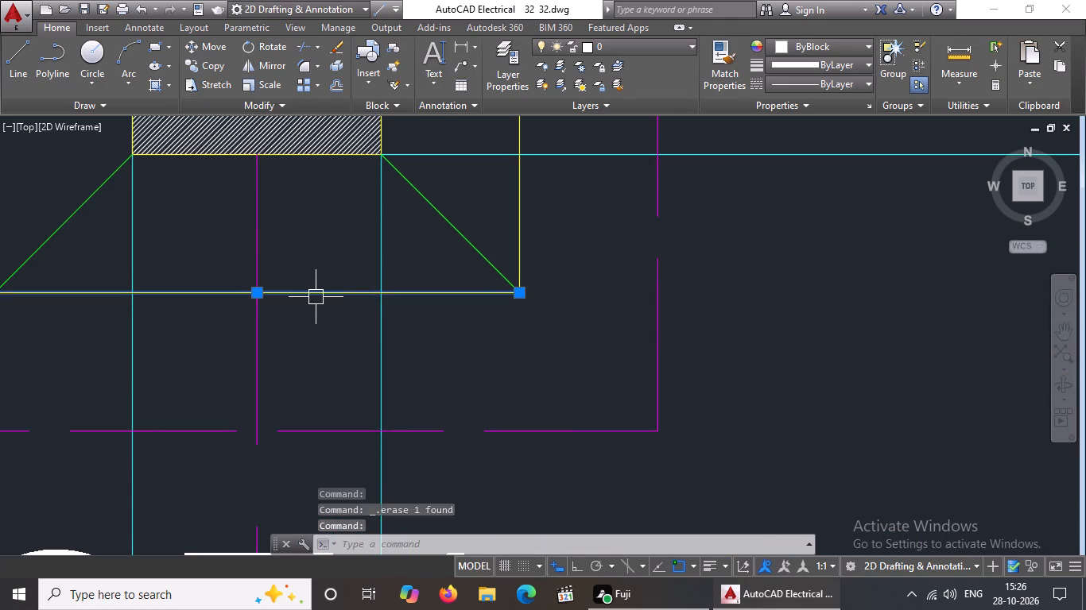
{"action": "key", "text": "Delete"}
{"action": "scroll", "coordinate": [335, 276], "scroll_direction": "down", "scroll_amount": 5}
{"action": "scroll", "coordinate": [396, 211], "scroll_direction": "up", "scroll_amount": 4}
{"action": "left_click", "coordinate": [277, 319]}
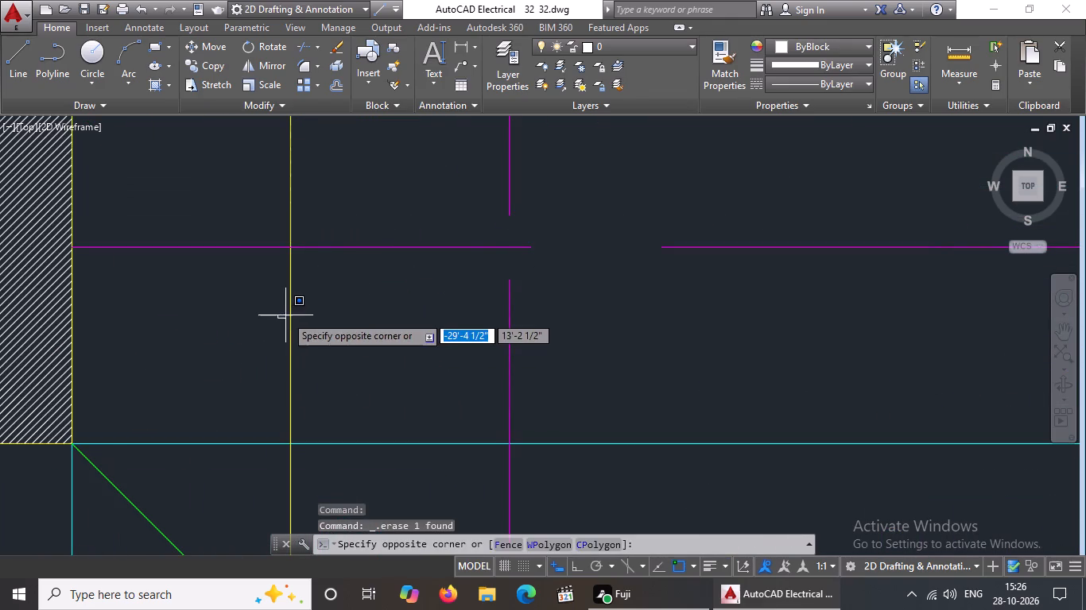
{"action": "left_click", "coordinate": [289, 312]}
{"action": "left_click", "coordinate": [295, 307]}
{"action": "scroll", "coordinate": [295, 307], "scroll_direction": "down", "scroll_amount": 5}
{"action": "key", "text": "Delete"}
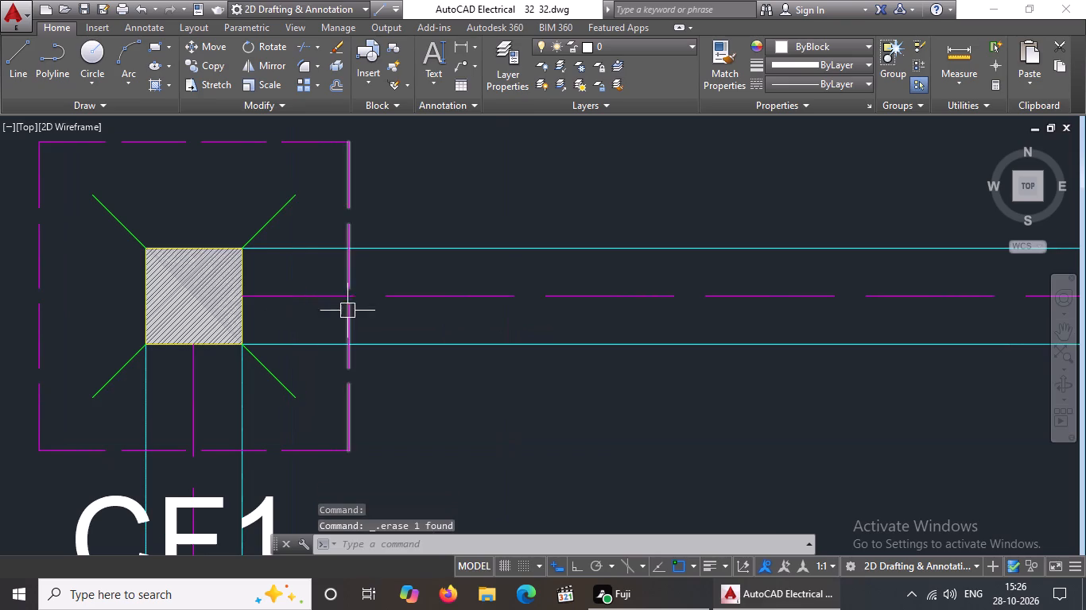
{"action": "scroll", "coordinate": [363, 301], "scroll_direction": "down", "scroll_amount": 4}
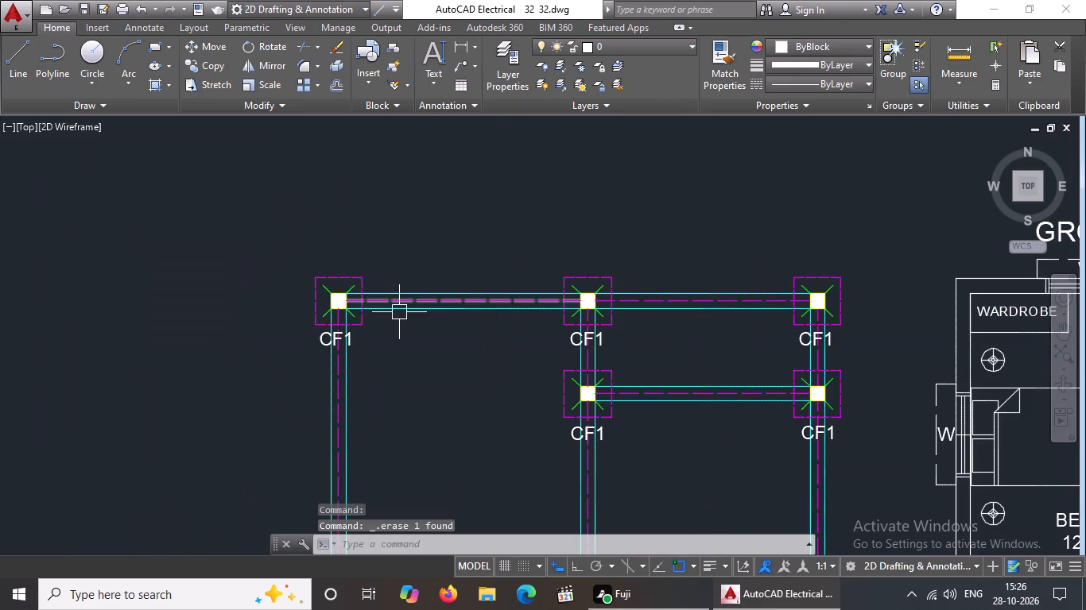
With Ortho on, draw a 1'-7" line square joining the outer ends of the green diagonals on the top row's left-column footing.
{"action": "key", "text": "l"}
{"action": "key", "text": "Return"}
{"action": "scroll", "coordinate": [335, 289], "scroll_direction": "up", "scroll_amount": 3}
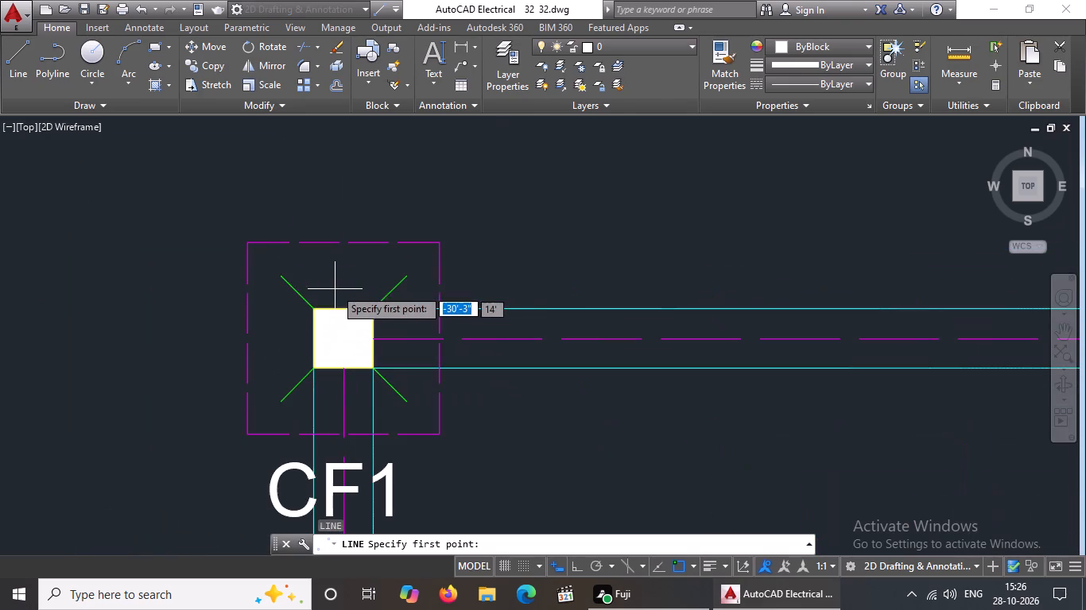
{"action": "left_click", "coordinate": [281, 276]}
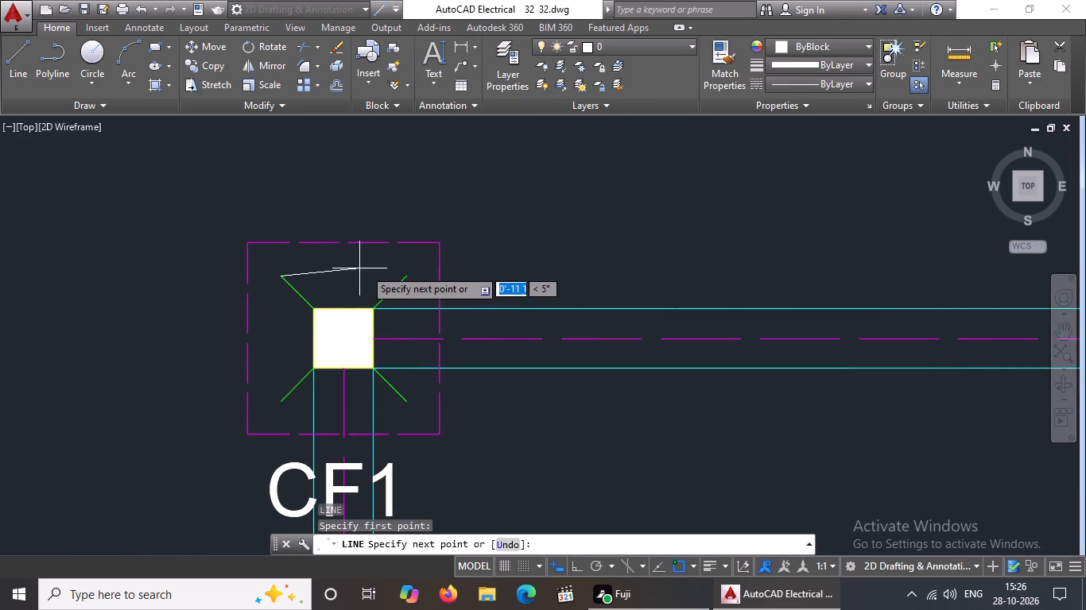
{"action": "left_click", "coordinate": [576, 565]}
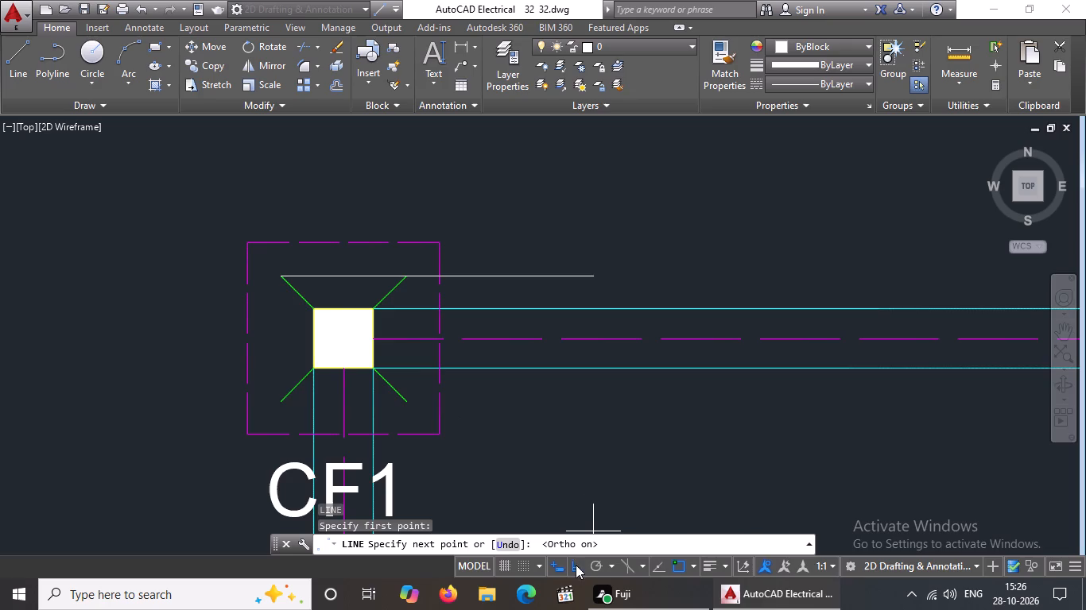
{"action": "left_click", "coordinate": [409, 276]}
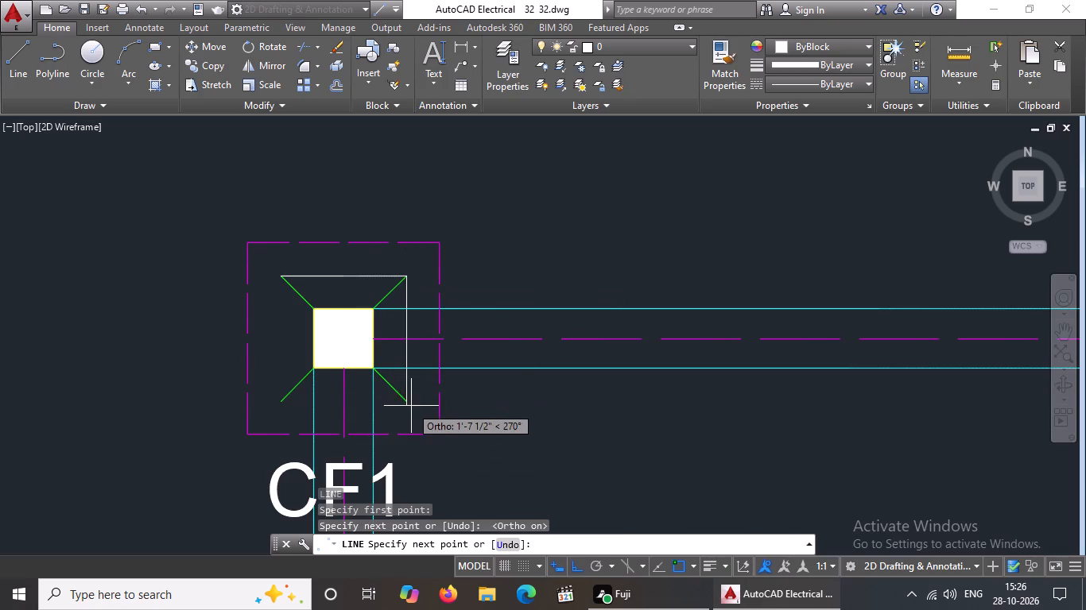
{"action": "scroll", "coordinate": [411, 406], "scroll_direction": "up", "scroll_amount": 3}
{"action": "left_click", "coordinate": [384, 392]}
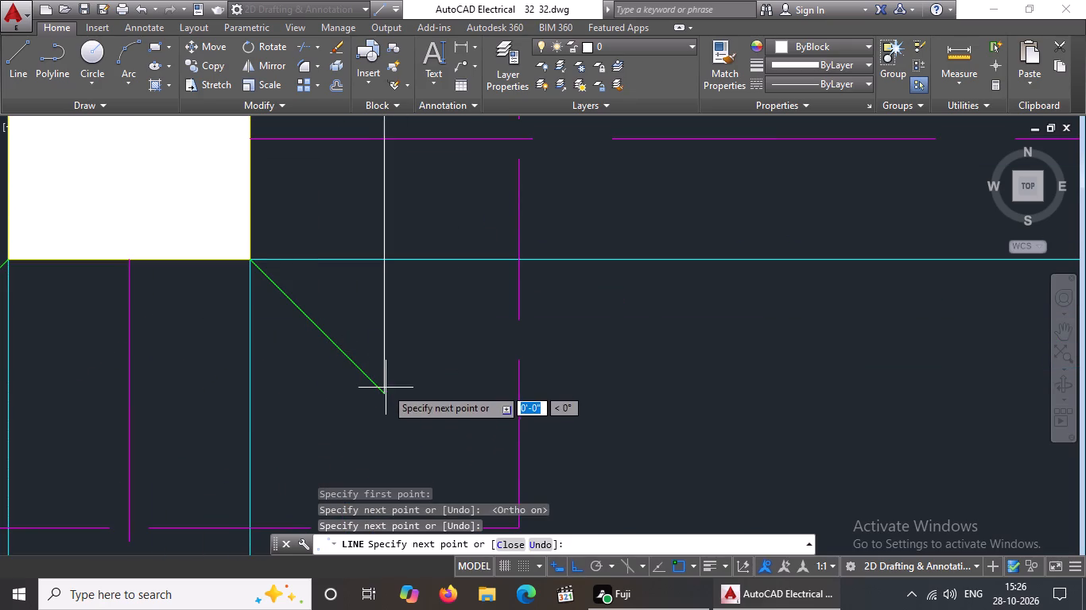
{"action": "scroll", "coordinate": [386, 386], "scroll_direction": "down", "scroll_amount": 3}
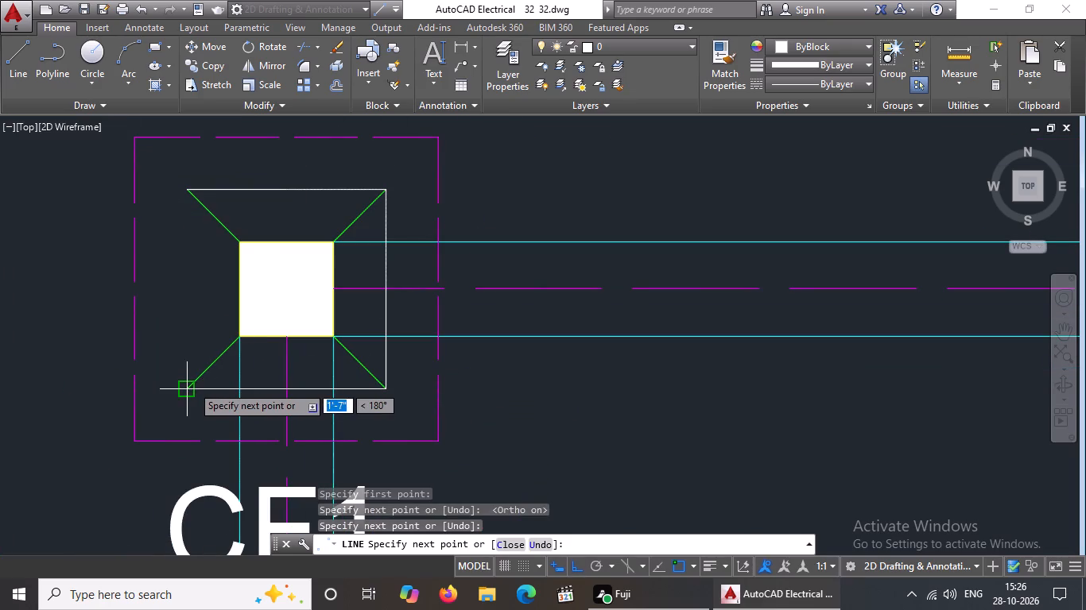
{"action": "left_click", "coordinate": [192, 385]}
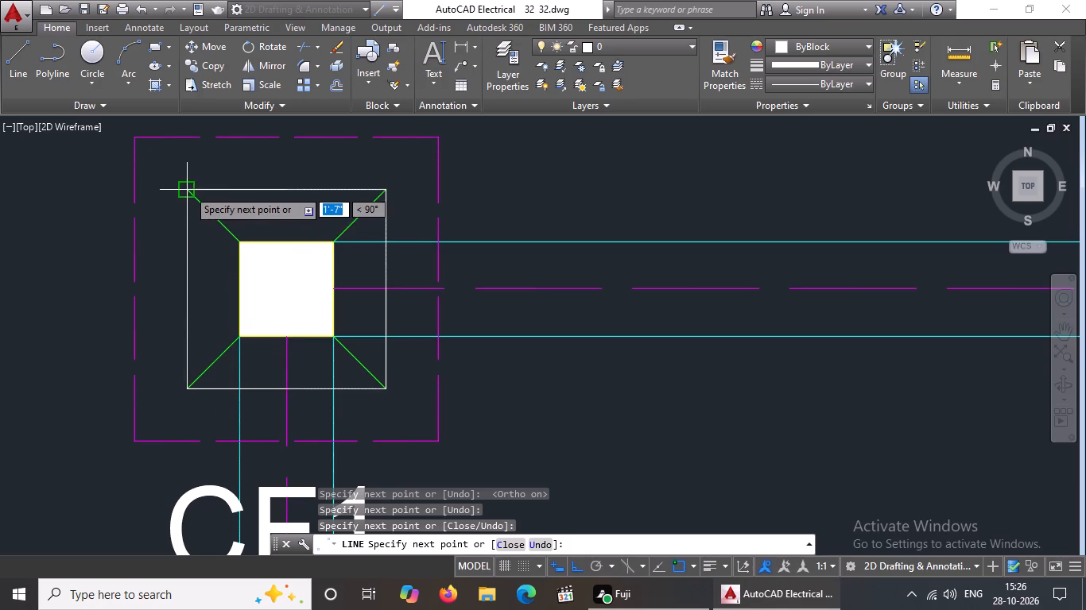
{"action": "left_click", "coordinate": [188, 191]}
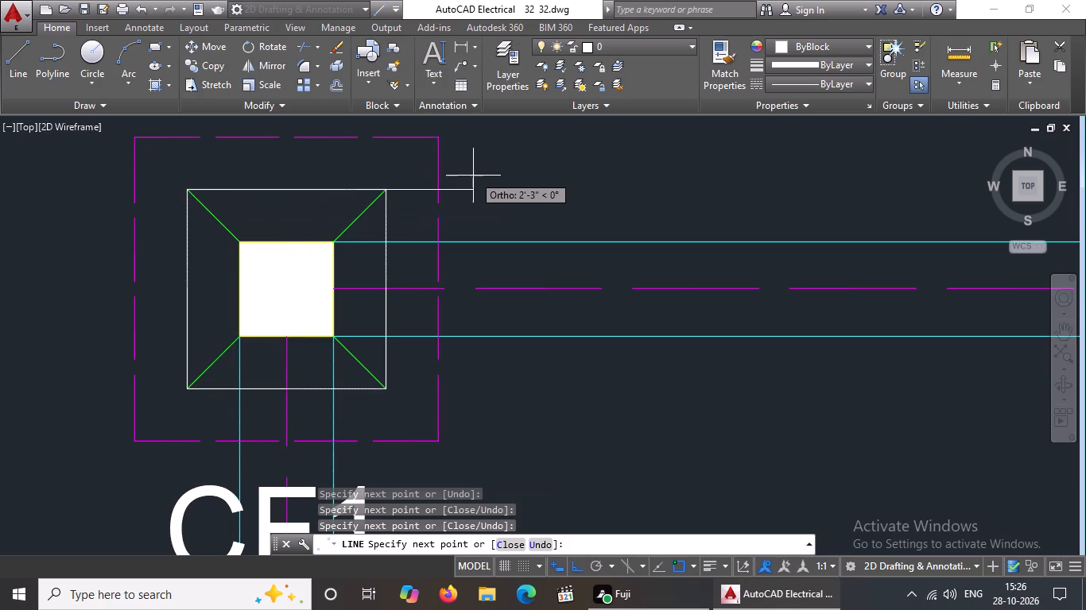
{"action": "key", "text": "Escape"}
Draw a 1'-7" line square joining the outer ends of the green diagonals on the top row's middle-column footing.
{"action": "scroll", "coordinate": [461, 241], "scroll_direction": "down", "scroll_amount": 7}
{"action": "scroll", "coordinate": [568, 249], "scroll_direction": "up", "scroll_amount": 5}
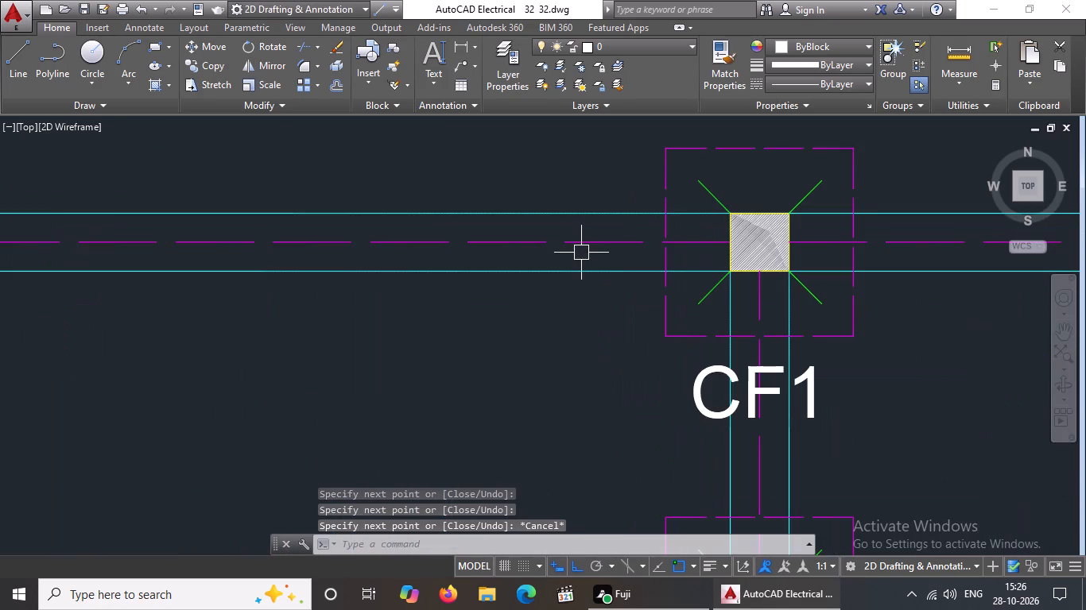
{"action": "key", "text": "l"}
{"action": "key", "text": "Return"}
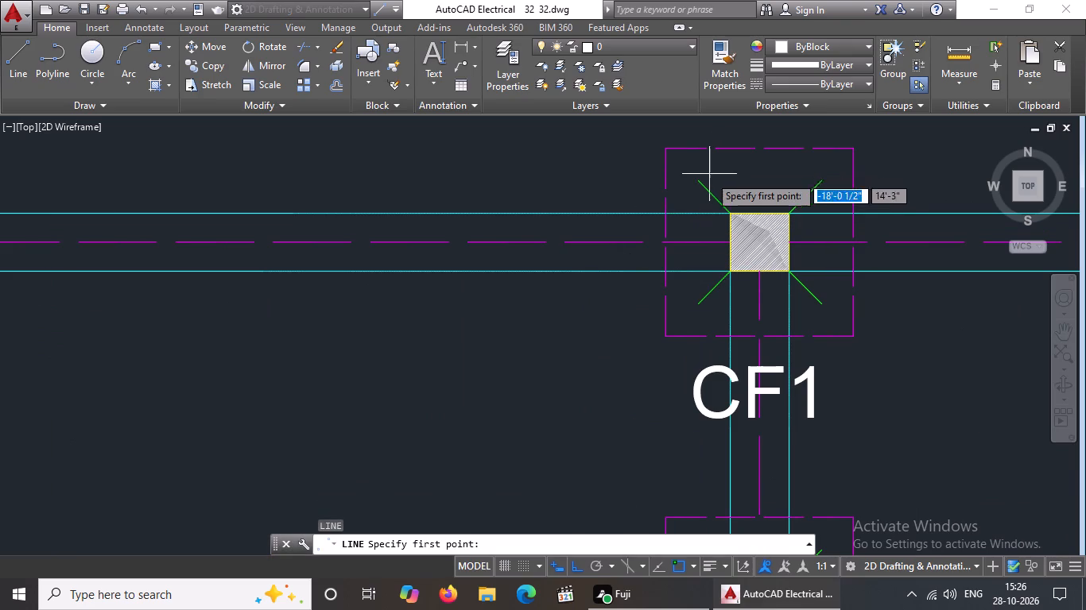
{"action": "left_click", "coordinate": [704, 187]}
{"action": "scroll", "coordinate": [826, 184], "scroll_direction": "up", "scroll_amount": 2}
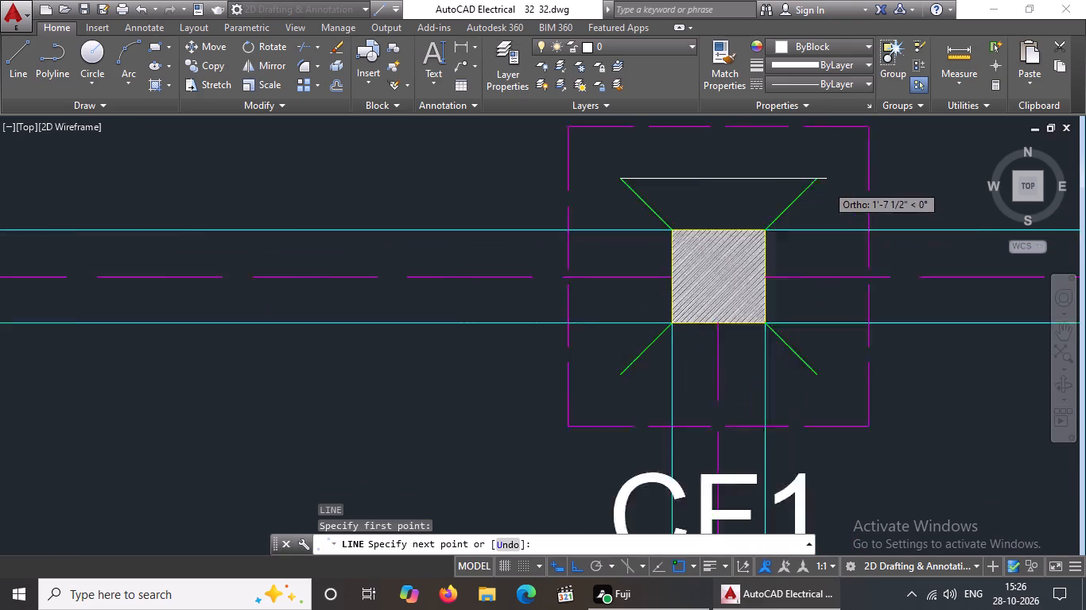
{"action": "scroll", "coordinate": [826, 184], "scroll_direction": "up", "scroll_amount": 1}
{"action": "left_click", "coordinate": [797, 169]}
{"action": "scroll", "coordinate": [797, 169], "scroll_direction": "down", "scroll_amount": 4}
{"action": "scroll", "coordinate": [789, 284], "scroll_direction": "up", "scroll_amount": 5}
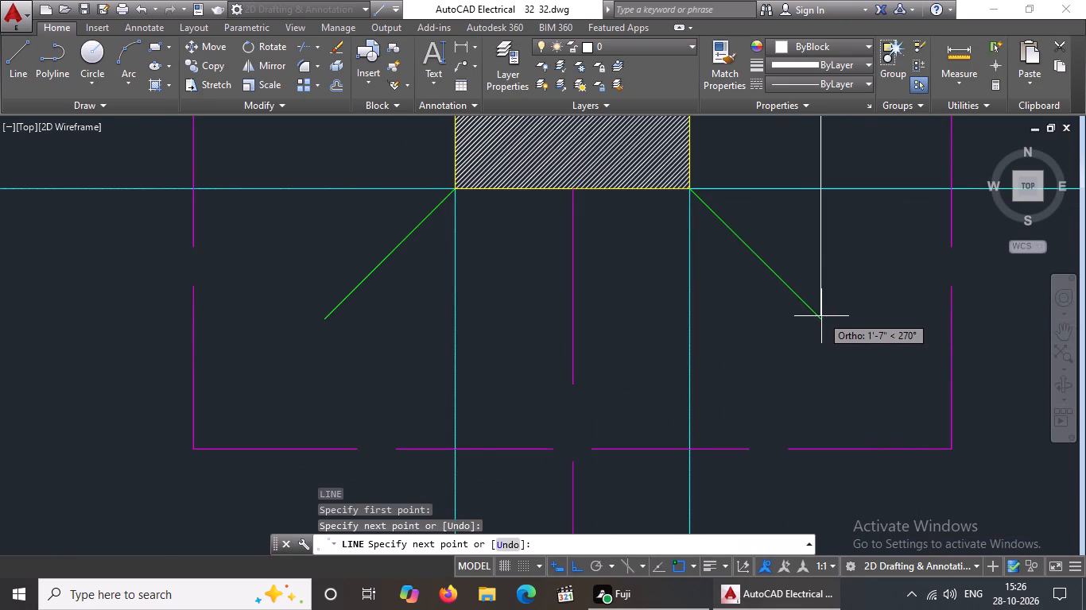
{"action": "left_click", "coordinate": [820, 319]}
{"action": "scroll", "coordinate": [500, 307], "scroll_direction": "down", "scroll_amount": 4}
{"action": "scroll", "coordinate": [477, 318], "scroll_direction": "up", "scroll_amount": 3}
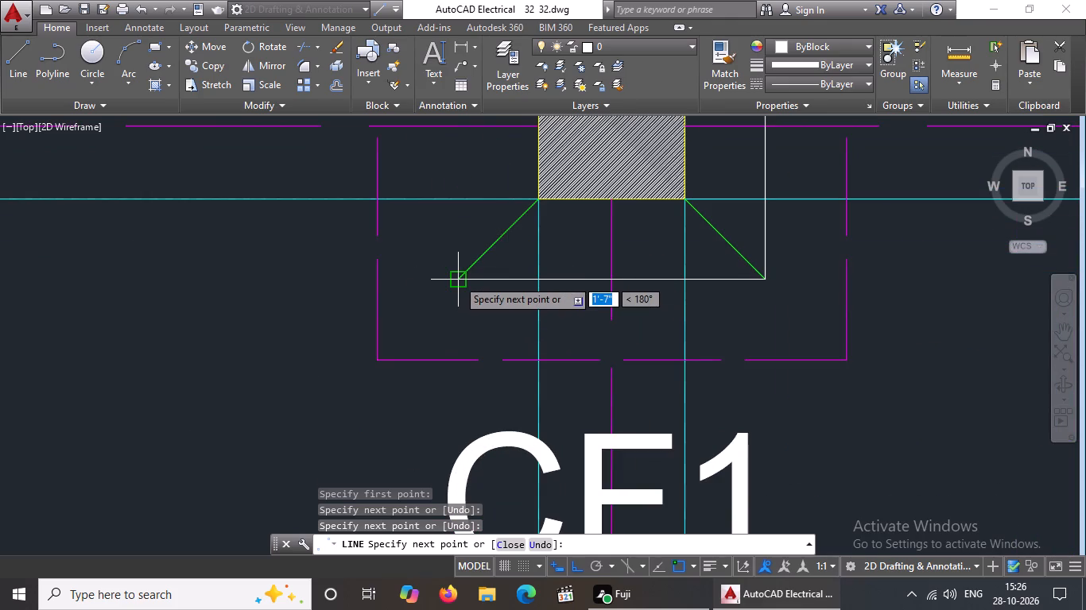
{"action": "left_click", "coordinate": [457, 279]}
{"action": "scroll", "coordinate": [457, 280], "scroll_direction": "down", "scroll_amount": 5}
{"action": "scroll", "coordinate": [468, 182], "scroll_direction": "up", "scroll_amount": 2}
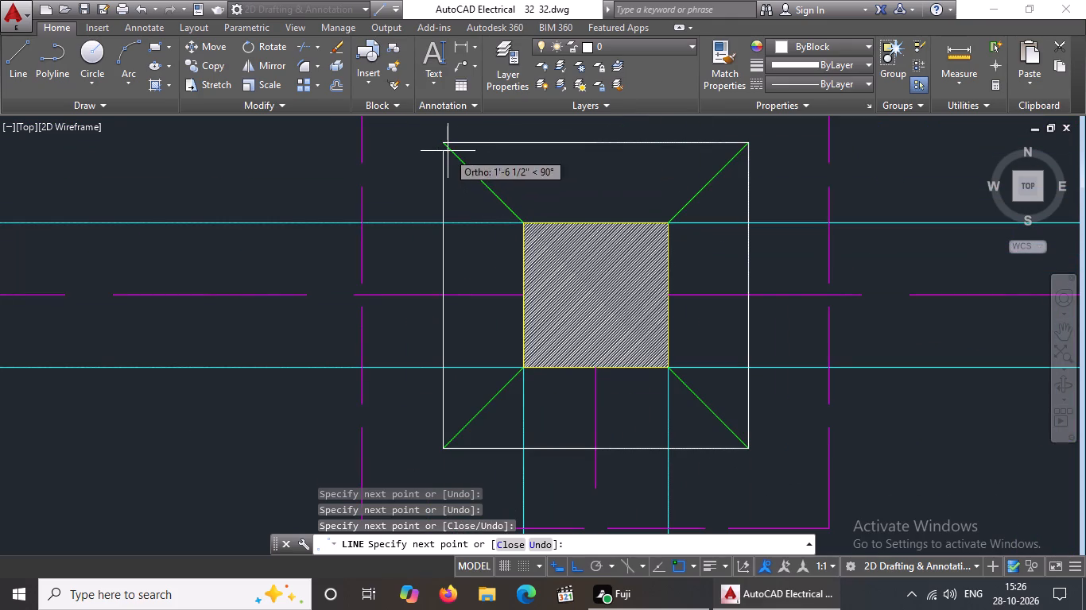
{"action": "left_click", "coordinate": [446, 145]}
{"action": "scroll", "coordinate": [485, 214], "scroll_direction": "down", "scroll_amount": 3}
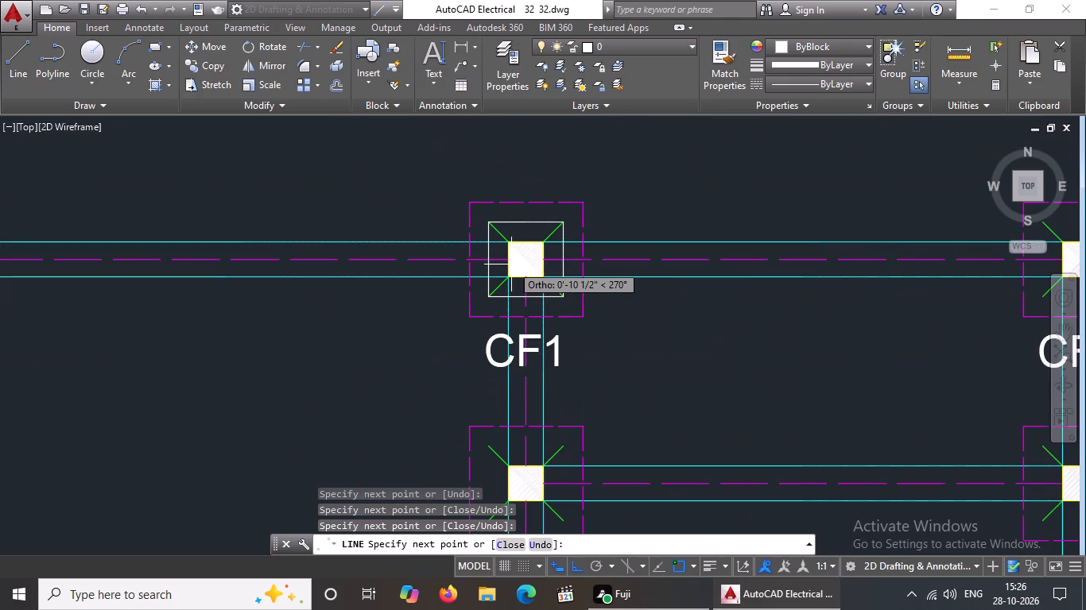
{"action": "key", "text": "Escape"}
Draw a 1'-7" line square joining the outer ends of the green diagonals on the top row's right-column footing.
{"action": "scroll", "coordinate": [511, 264], "scroll_direction": "down", "scroll_amount": 5}
{"action": "scroll", "coordinate": [555, 280], "scroll_direction": "up", "scroll_amount": 2}
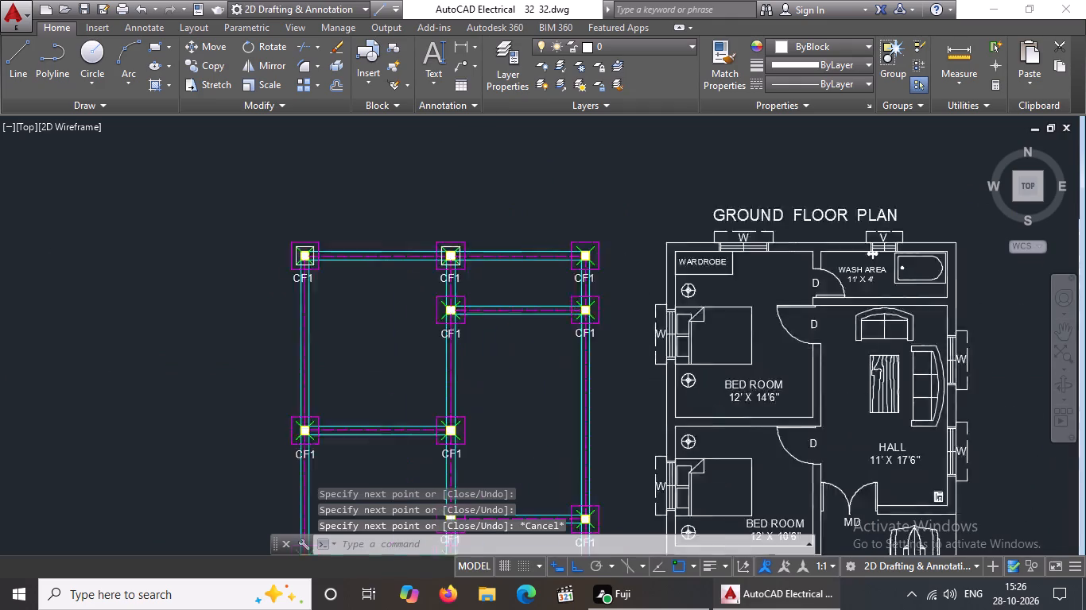
{"action": "scroll", "coordinate": [555, 280], "scroll_direction": "up", "scroll_amount": 3}
{"action": "key", "text": "l"}
{"action": "key", "text": "Return"}
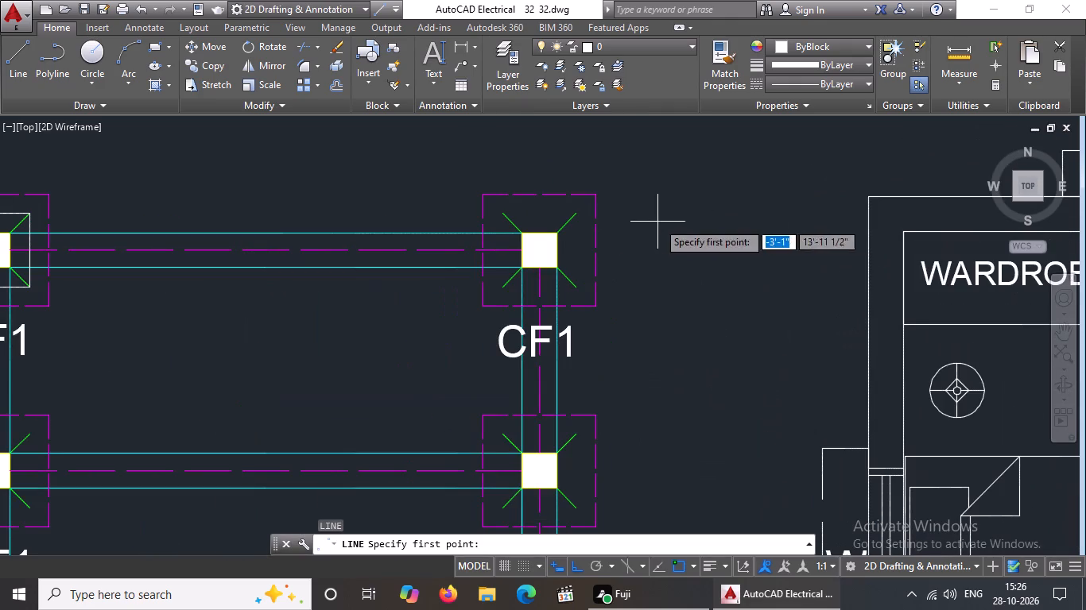
{"action": "left_click", "coordinate": [503, 214]}
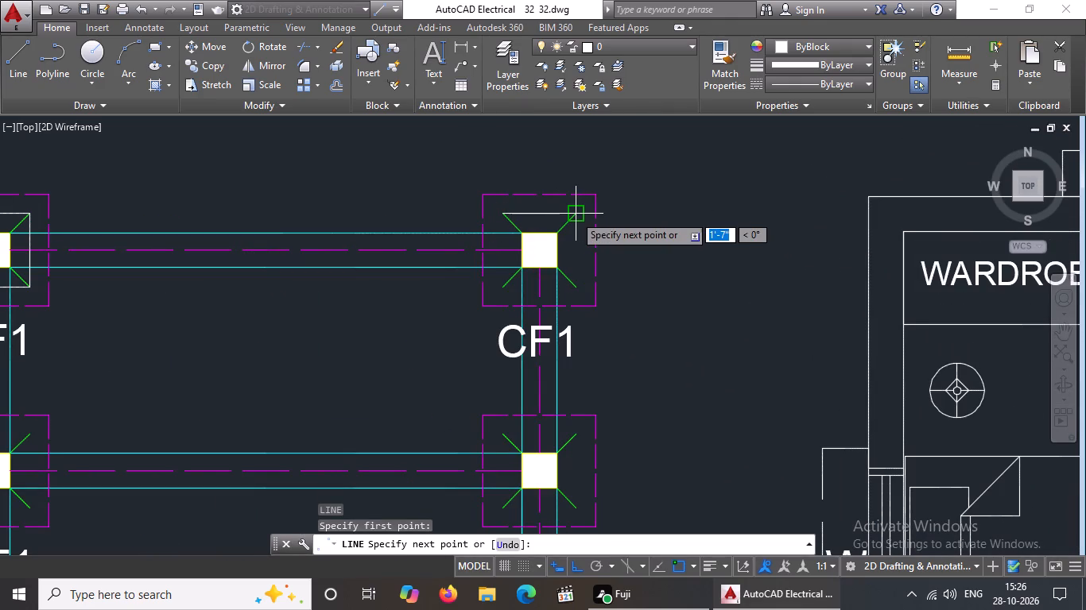
{"action": "left_click", "coordinate": [574, 214]}
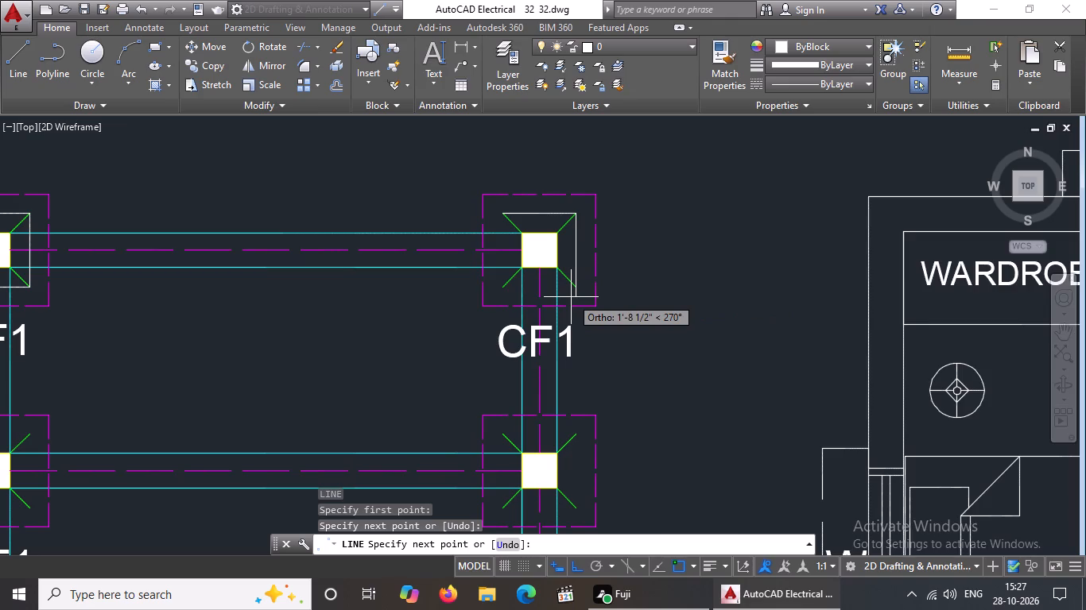
{"action": "scroll", "coordinate": [571, 297], "scroll_direction": "up", "scroll_amount": 3}
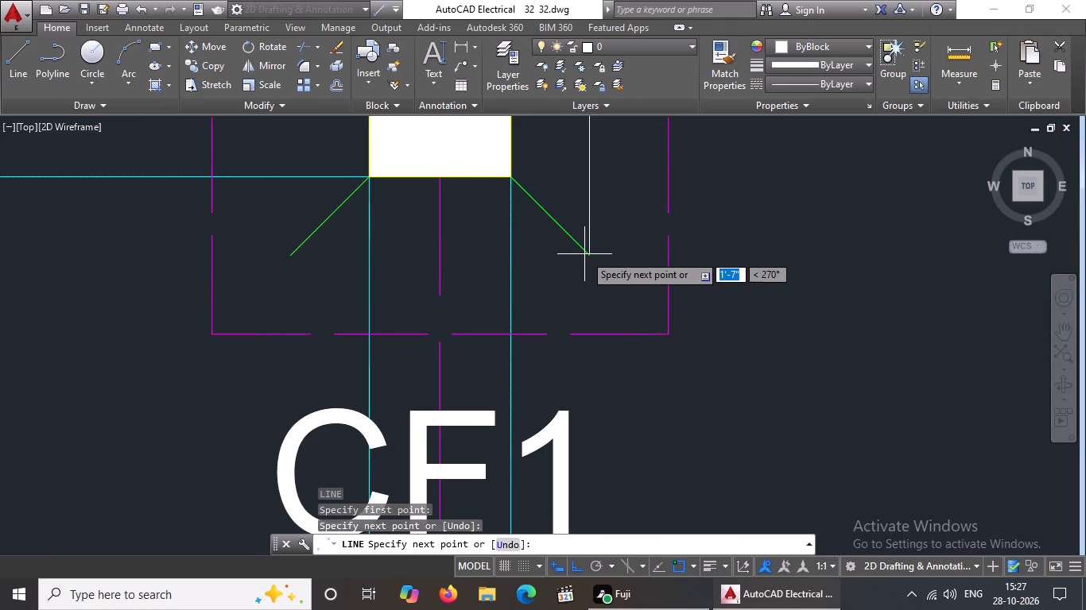
{"action": "left_click", "coordinate": [589, 257]}
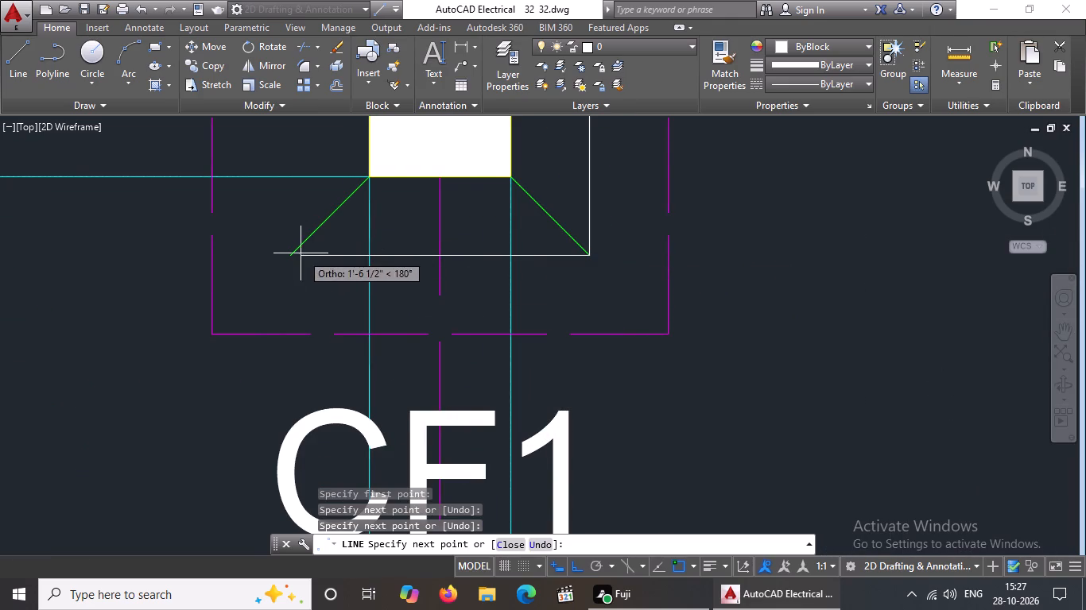
{"action": "left_click", "coordinate": [291, 257]}
{"action": "scroll", "coordinate": [301, 255], "scroll_direction": "down", "scroll_amount": 5}
{"action": "scroll", "coordinate": [310, 216], "scroll_direction": "up", "scroll_amount": 3}
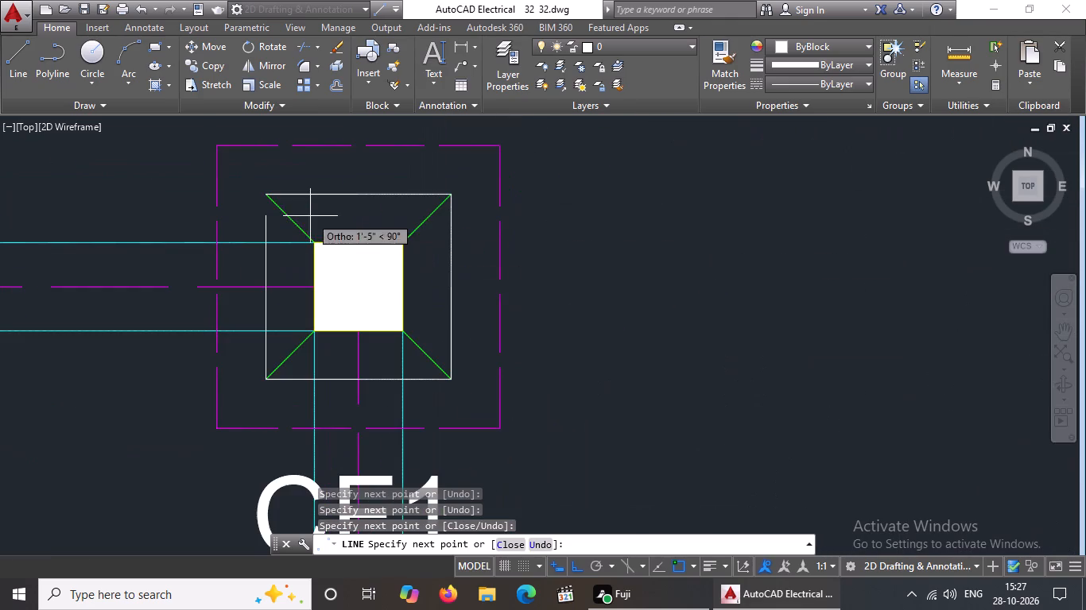
{"action": "left_click", "coordinate": [267, 197]}
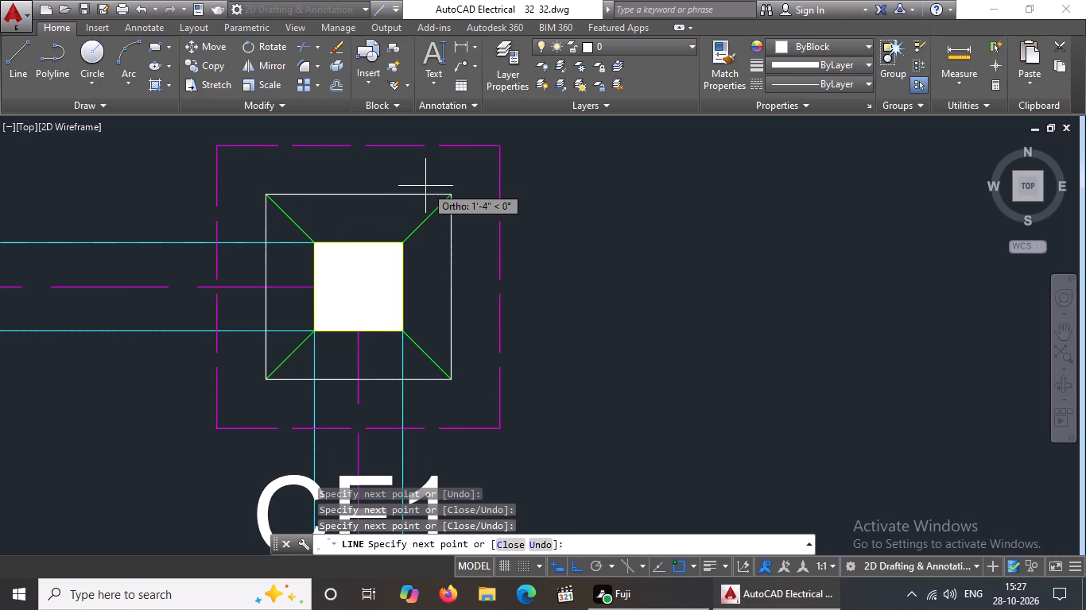
{"action": "key", "text": "Return"}
Draw a 1'-7" line square joining the outer ends of the green diagonals on the second row's middle-column footing.
{"action": "key", "text": "l"}
{"action": "key", "text": "Return"}
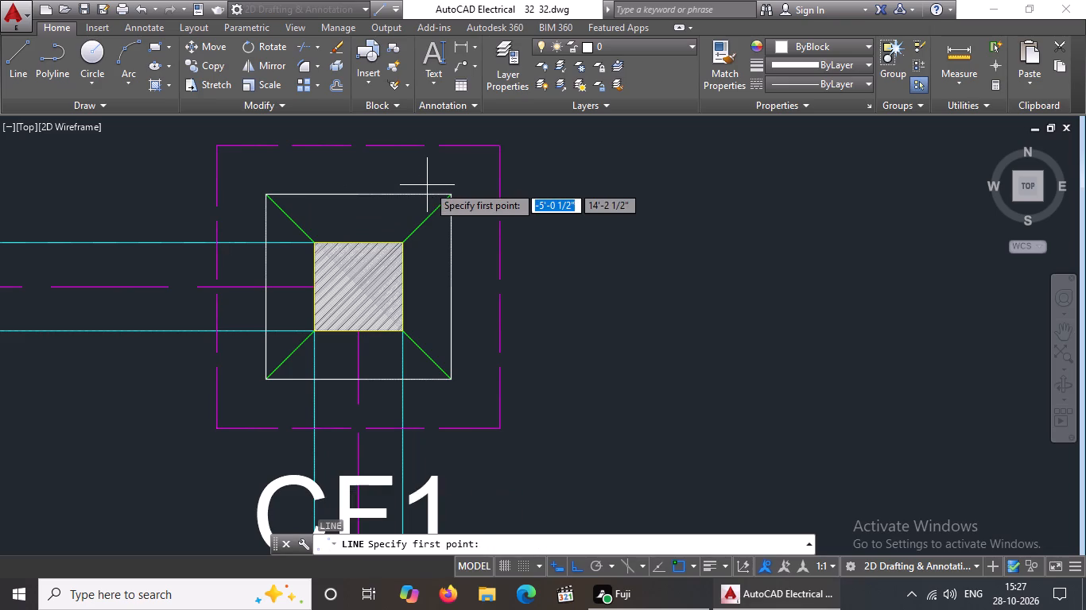
{"action": "scroll", "coordinate": [439, 209], "scroll_direction": "down", "scroll_amount": 6}
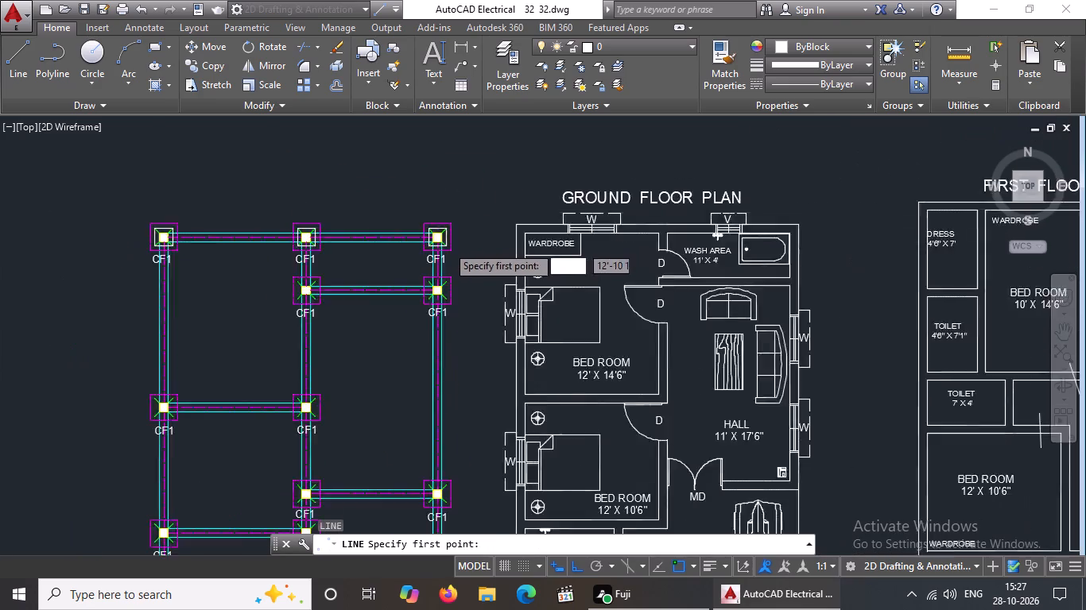
{"action": "scroll", "coordinate": [447, 246], "scroll_direction": "down", "scroll_amount": 1}
{"action": "scroll", "coordinate": [392, 253], "scroll_direction": "up", "scroll_amount": 7}
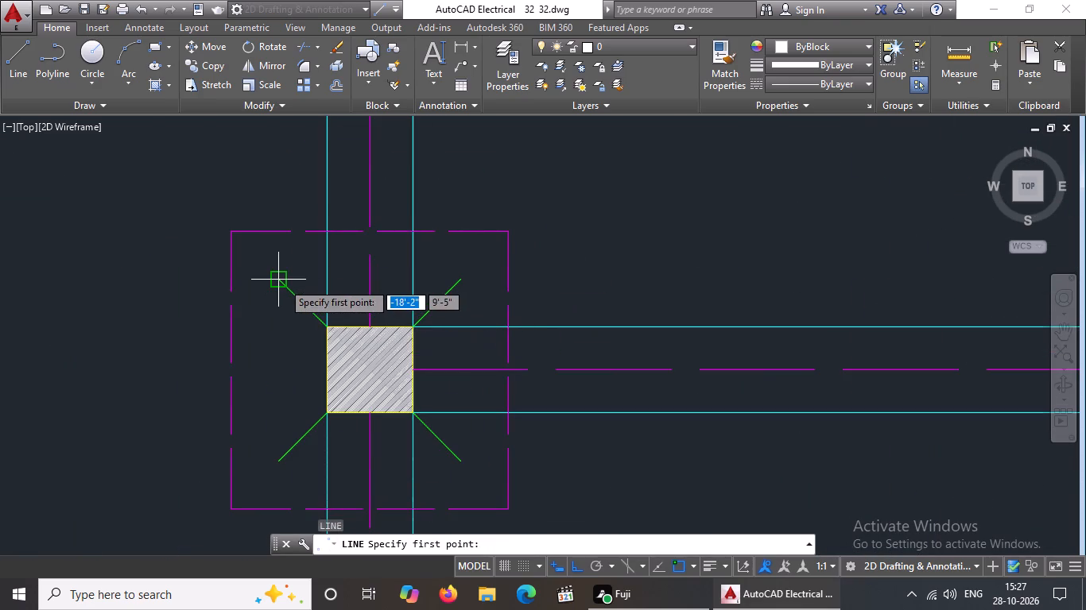
{"action": "left_click", "coordinate": [282, 281]}
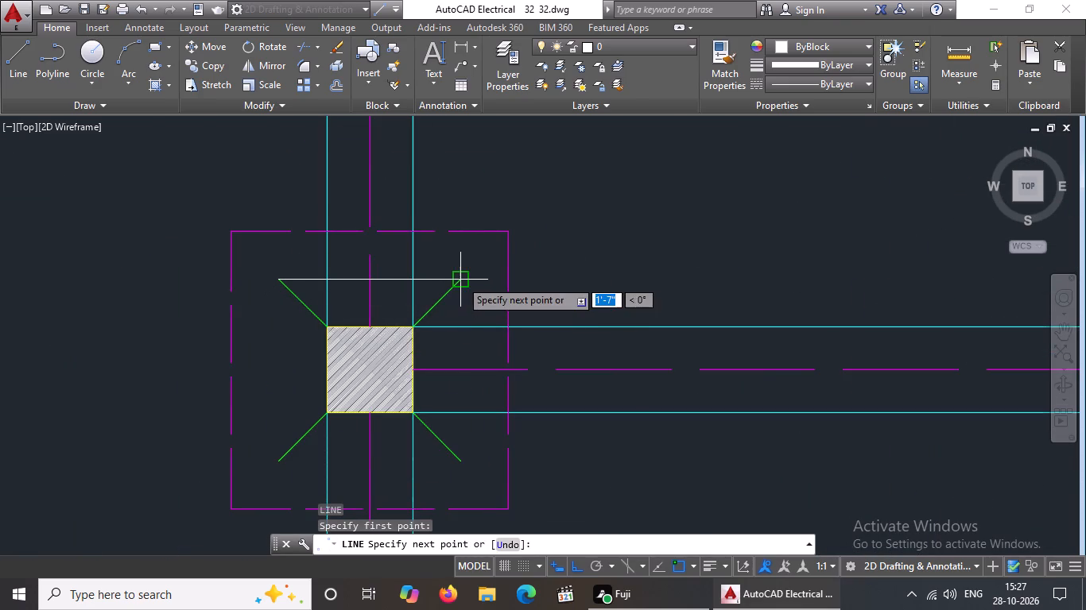
{"action": "left_click", "coordinate": [460, 280]}
{"action": "scroll", "coordinate": [460, 281], "scroll_direction": "down", "scroll_amount": 7}
{"action": "scroll", "coordinate": [460, 334], "scroll_direction": "up", "scroll_amount": 5}
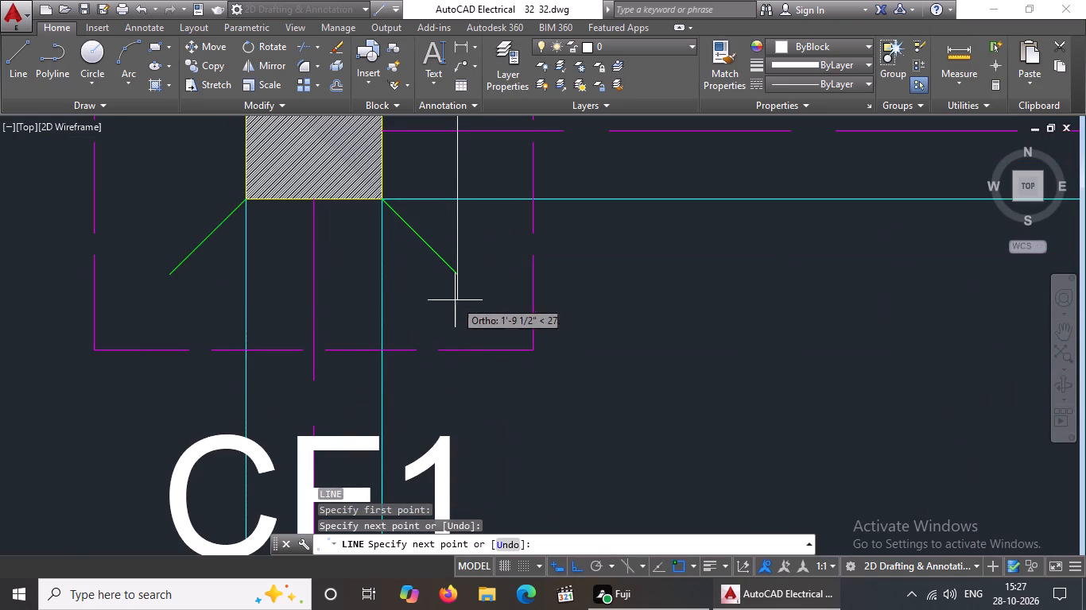
{"action": "left_click", "coordinate": [454, 269]}
{"action": "scroll", "coordinate": [403, 268], "scroll_direction": "down", "scroll_amount": 6}
{"action": "scroll", "coordinate": [378, 276], "scroll_direction": "up", "scroll_amount": 4}
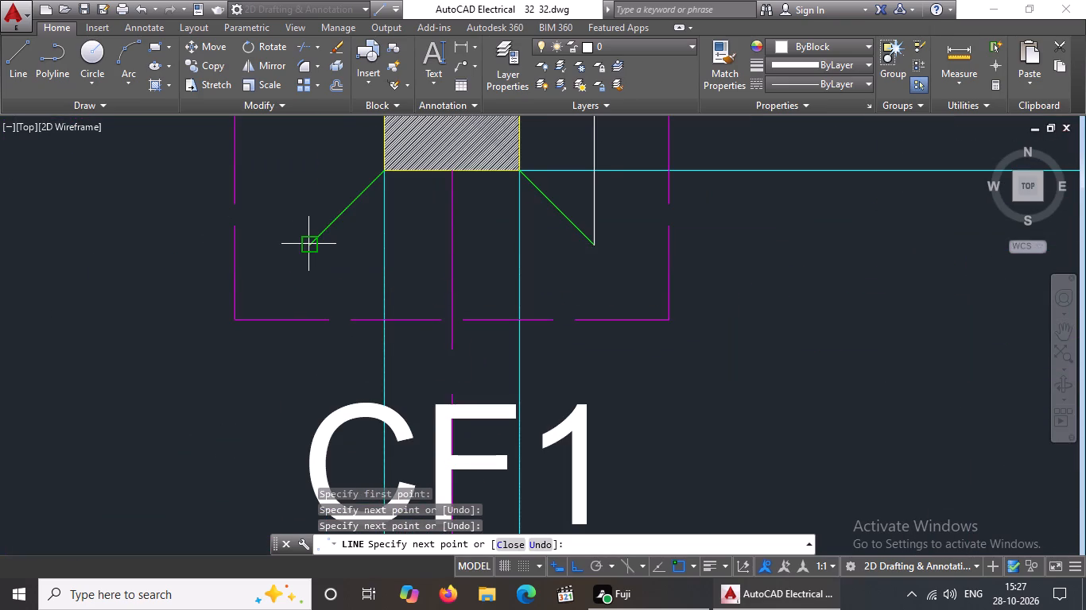
{"action": "left_click", "coordinate": [311, 241]}
{"action": "scroll", "coordinate": [312, 245], "scroll_direction": "down", "scroll_amount": 6}
{"action": "scroll", "coordinate": [328, 221], "scroll_direction": "up", "scroll_amount": 3}
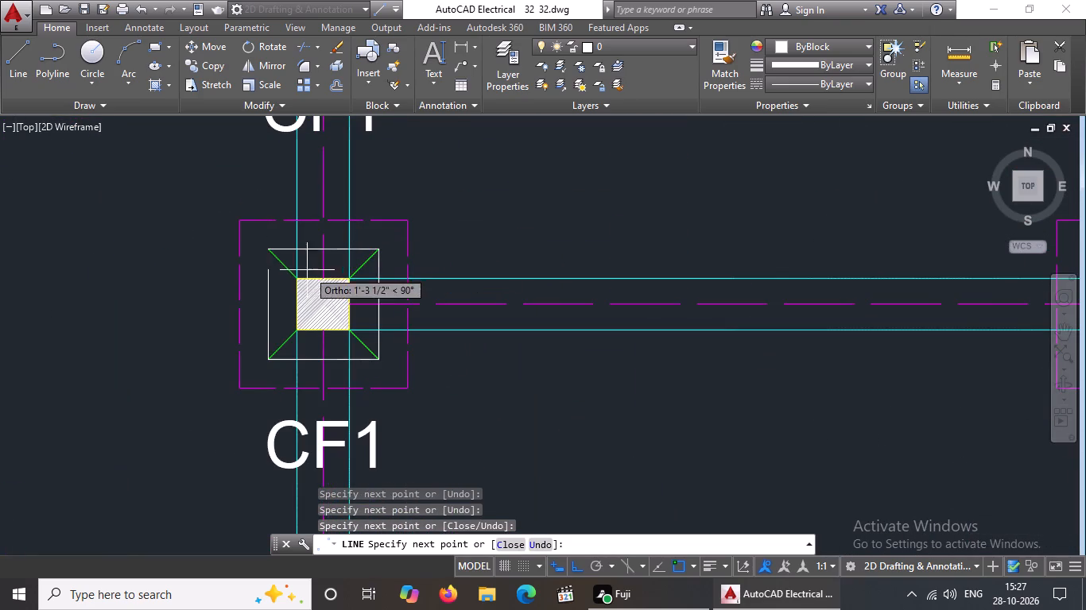
{"action": "left_click", "coordinate": [269, 250]}
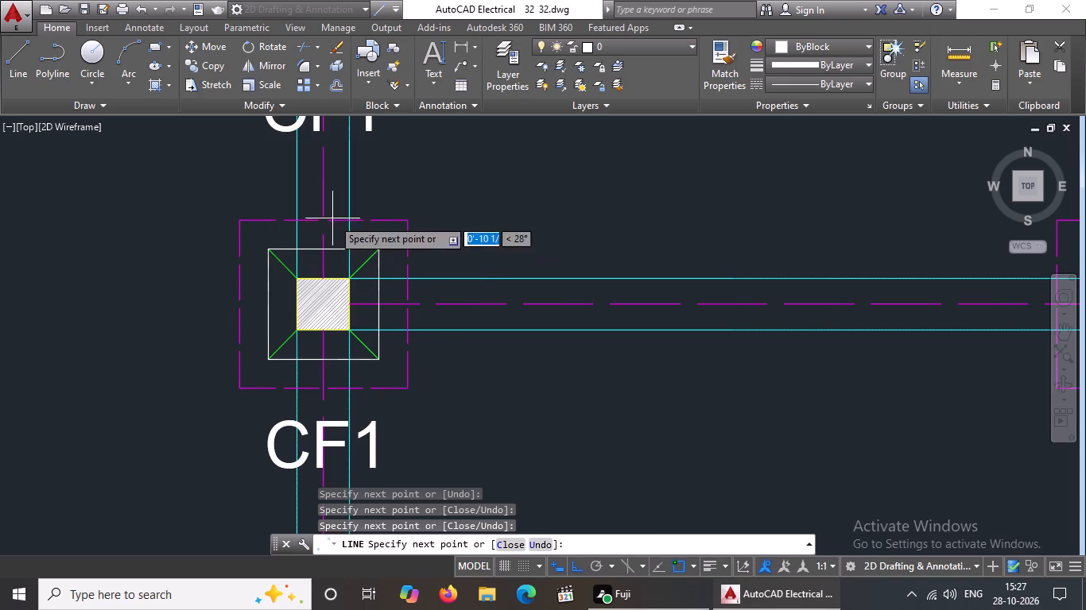
{"action": "key", "text": "Escape"}
Draw a 1'-7" line square joining the outer ends of the green diagonals on the second row's right-column footing.
{"action": "scroll", "coordinate": [369, 238], "scroll_direction": "down", "scroll_amount": 5}
{"action": "scroll", "coordinate": [429, 271], "scroll_direction": "up", "scroll_amount": 4}
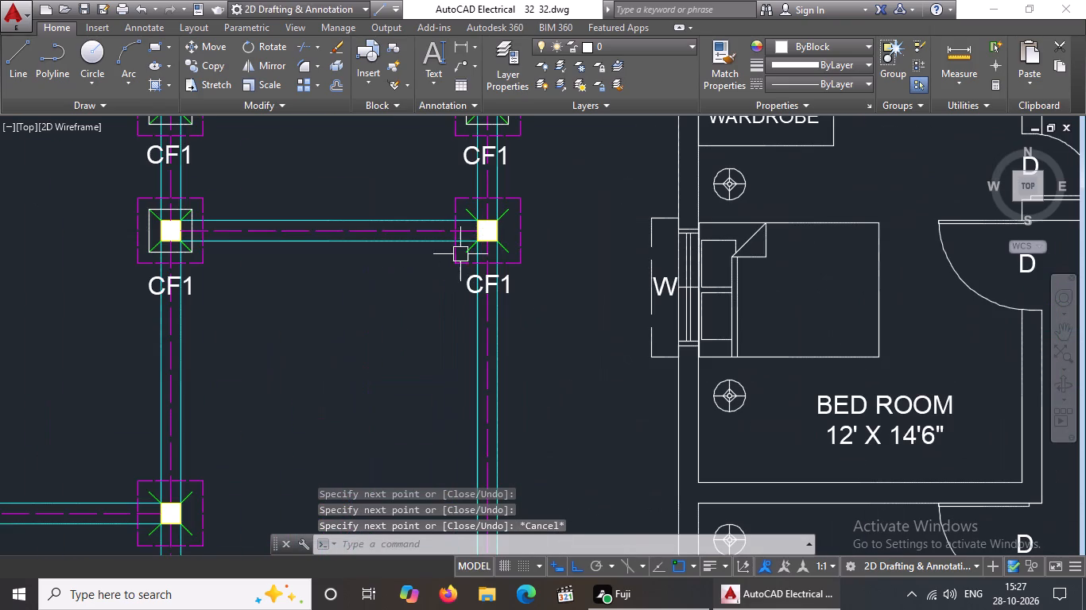
{"action": "key", "text": "l"}
{"action": "key", "text": "Return"}
{"action": "scroll", "coordinate": [477, 200], "scroll_direction": "up", "scroll_amount": 1}
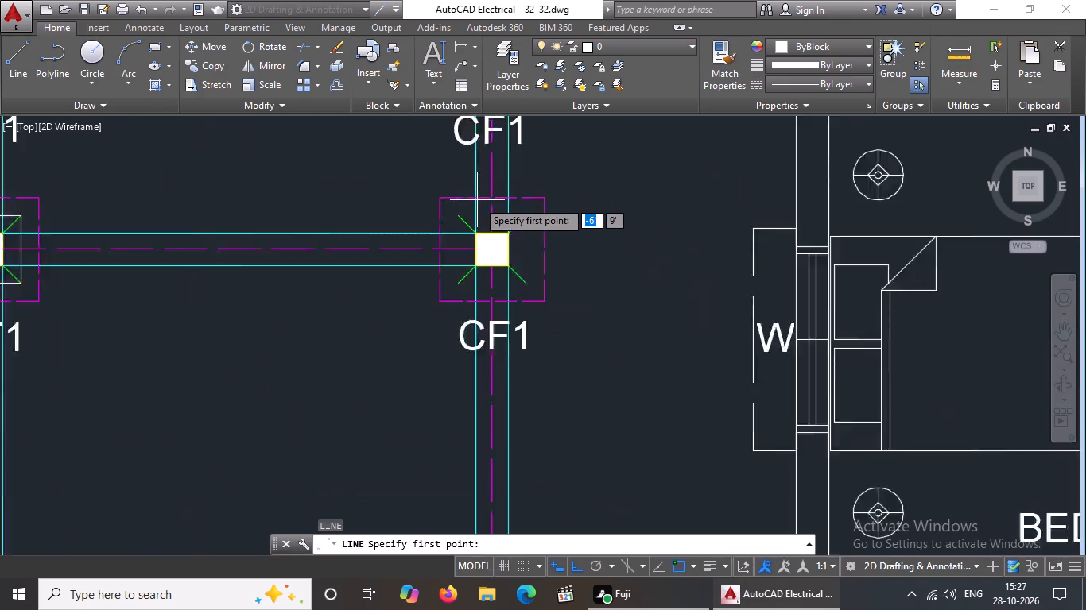
{"action": "scroll", "coordinate": [477, 200], "scroll_direction": "up", "scroll_amount": 1}
{"action": "left_click", "coordinate": [448, 223]}
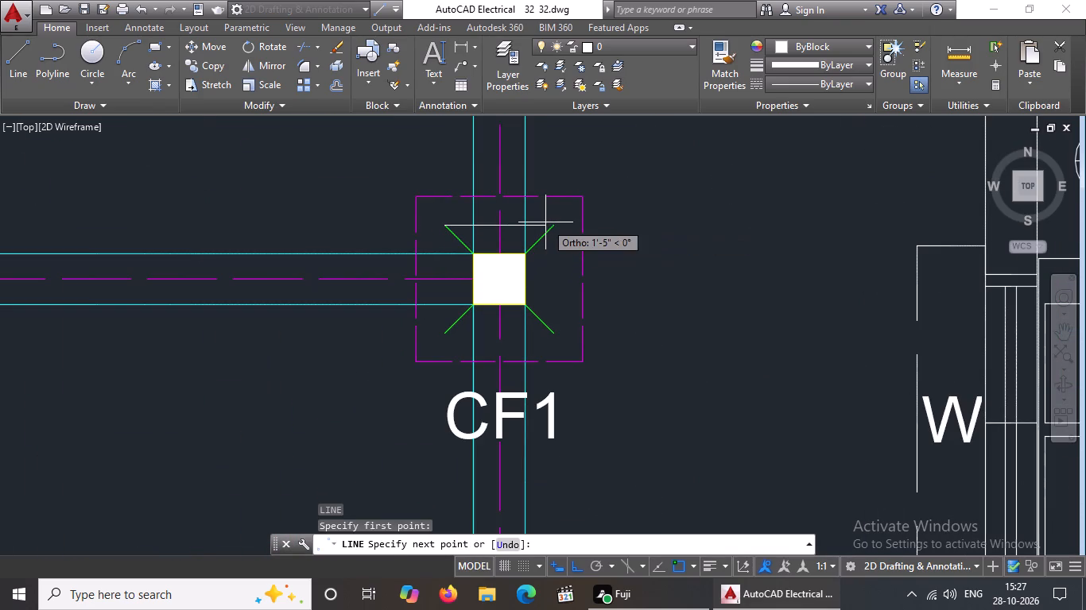
{"action": "left_click", "coordinate": [553, 227]}
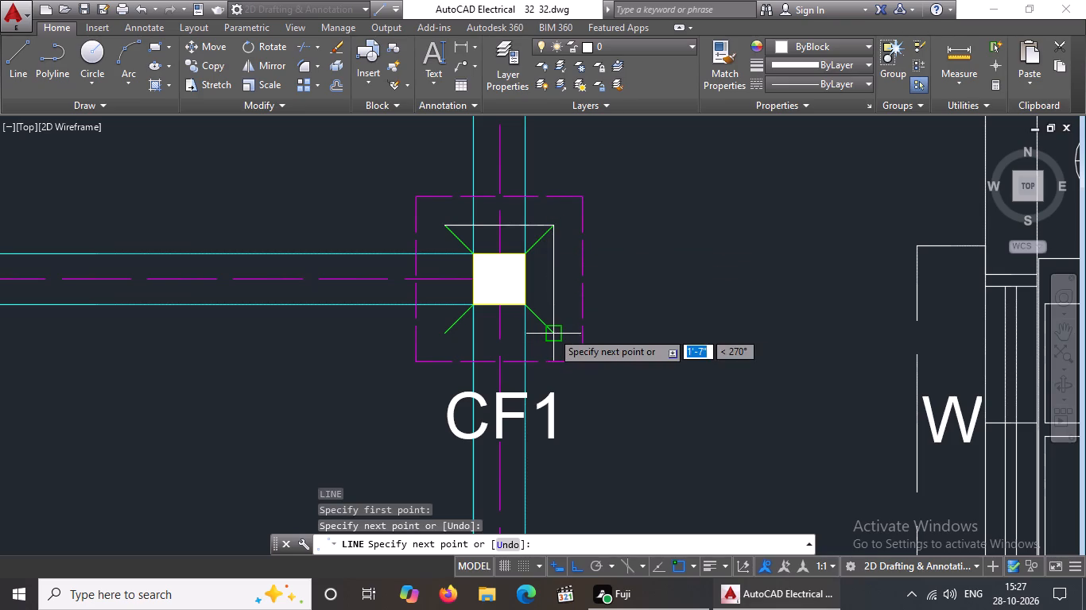
{"action": "left_click", "coordinate": [552, 330]}
{"action": "scroll", "coordinate": [463, 340], "scroll_direction": "down", "scroll_amount": 4}
{"action": "scroll", "coordinate": [464, 339], "scroll_direction": "up", "scroll_amount": 2}
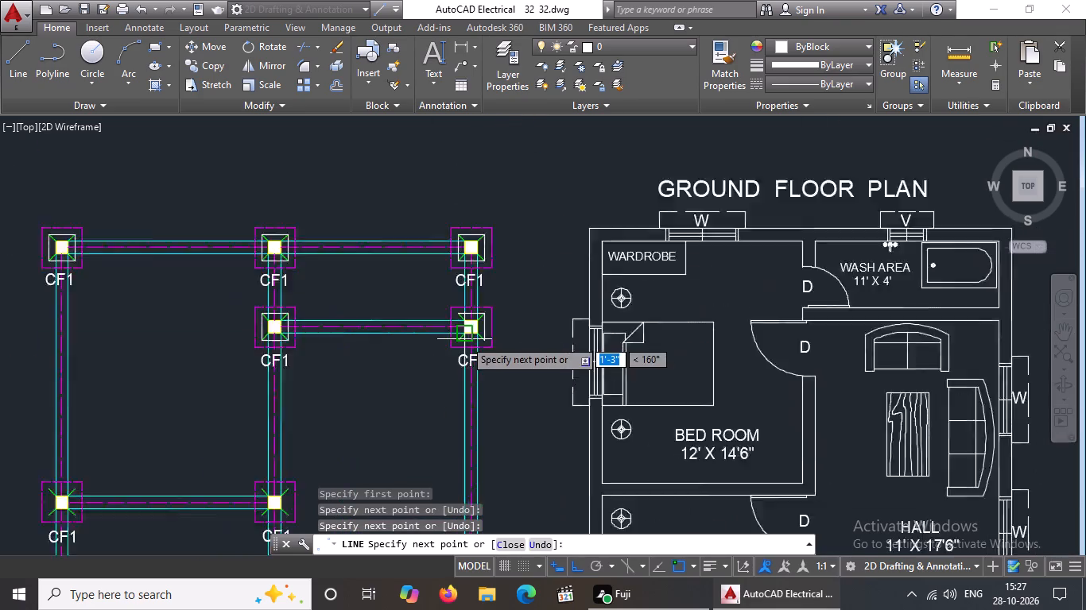
{"action": "scroll", "coordinate": [464, 339], "scroll_direction": "up", "scroll_amount": 3}
{"action": "left_click", "coordinate": [429, 346]}
{"action": "scroll", "coordinate": [435, 319], "scroll_direction": "down", "scroll_amount": 1}
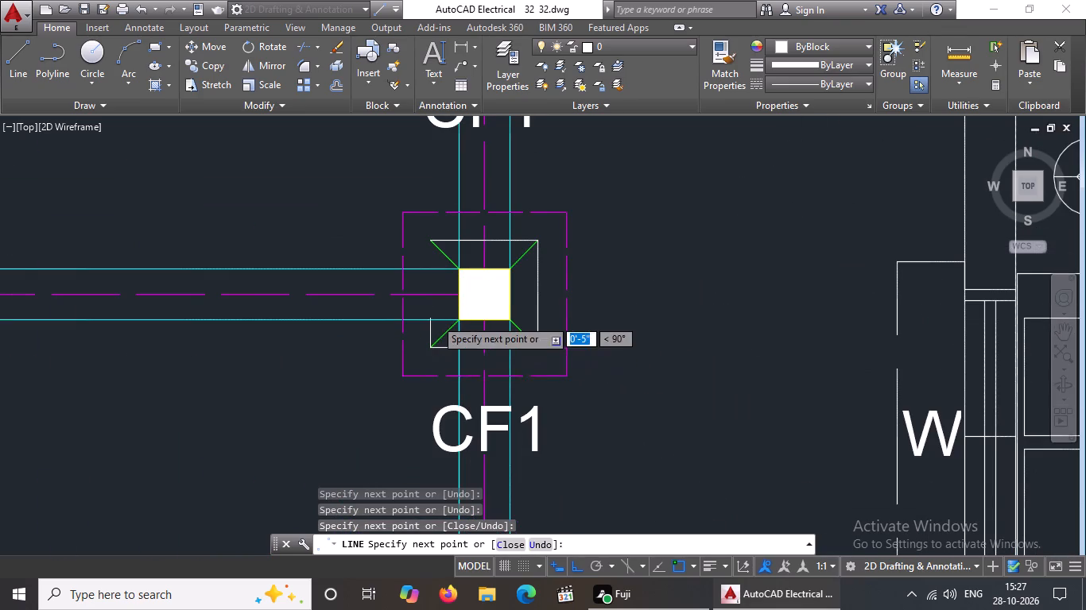
{"action": "scroll", "coordinate": [435, 319], "scroll_direction": "down", "scroll_amount": 2}
{"action": "scroll", "coordinate": [432, 322], "scroll_direction": "up", "scroll_amount": 5}
{"action": "scroll", "coordinate": [455, 233], "scroll_direction": "down", "scroll_amount": 4}
{"action": "scroll", "coordinate": [455, 223], "scroll_direction": "up", "scroll_amount": 2}
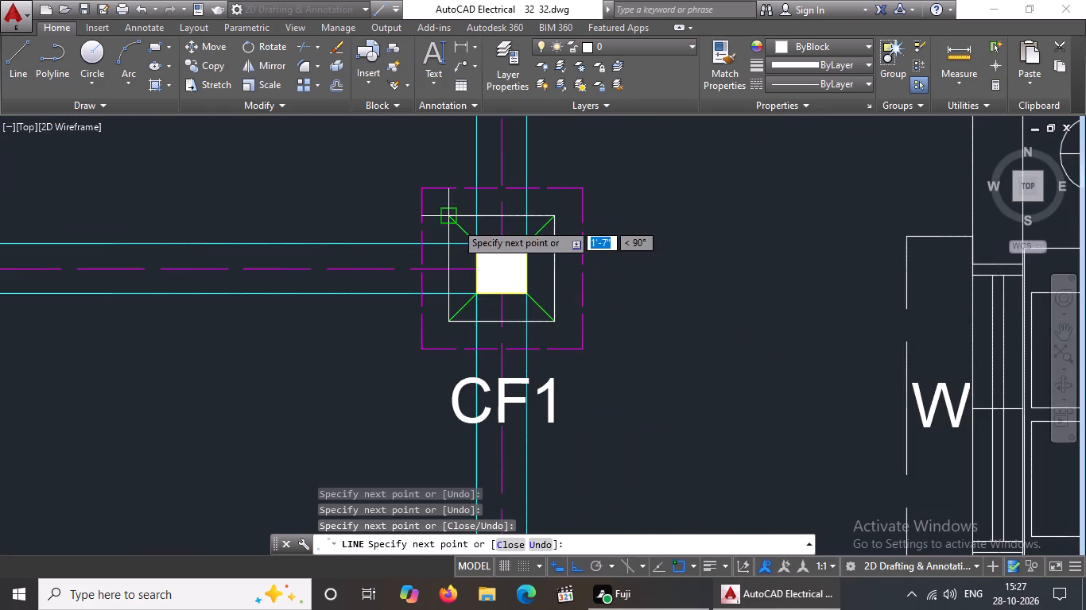
{"action": "left_click", "coordinate": [452, 215]}
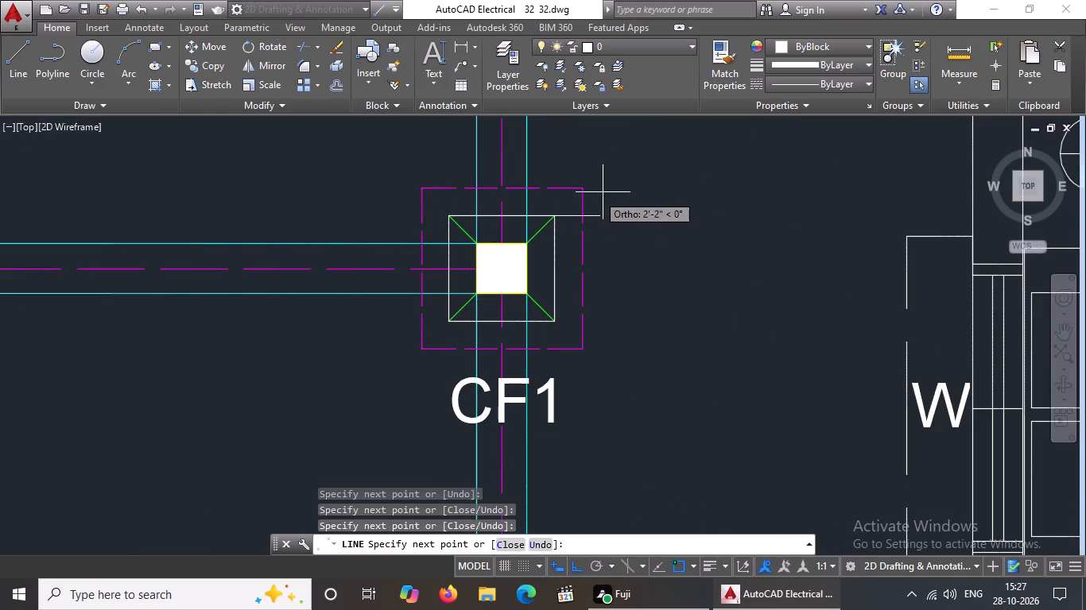
{"action": "key", "text": "Escape"}
Draw a 1'-7" line square joining the outer ends of the green diagonals on the third row's left-column footing.
{"action": "scroll", "coordinate": [616, 188], "scroll_direction": "down", "scroll_amount": 3}
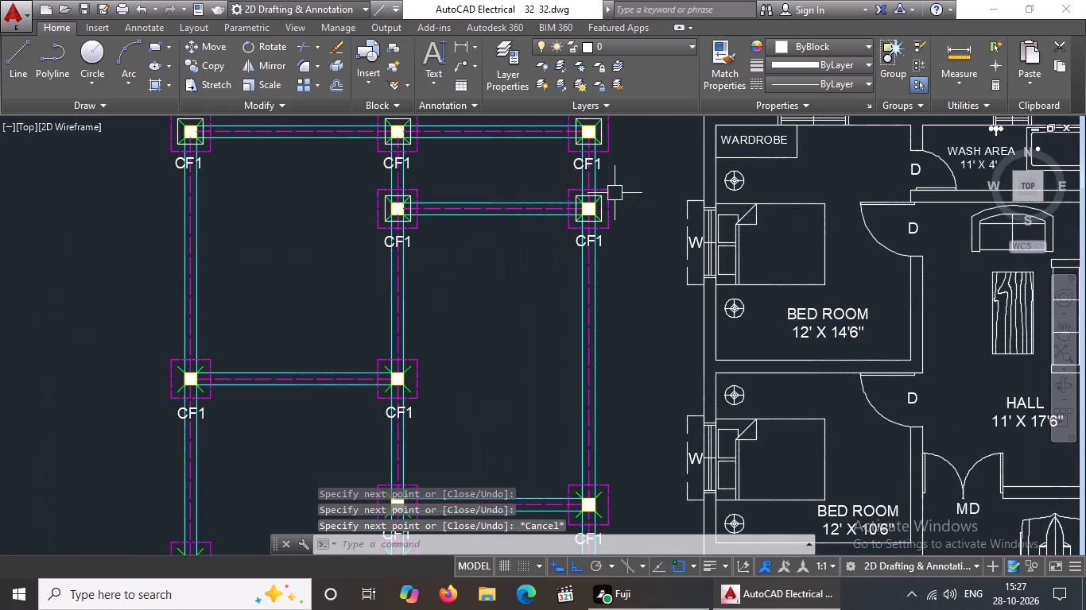
{"action": "key", "text": "l"}
{"action": "key", "text": "Return"}
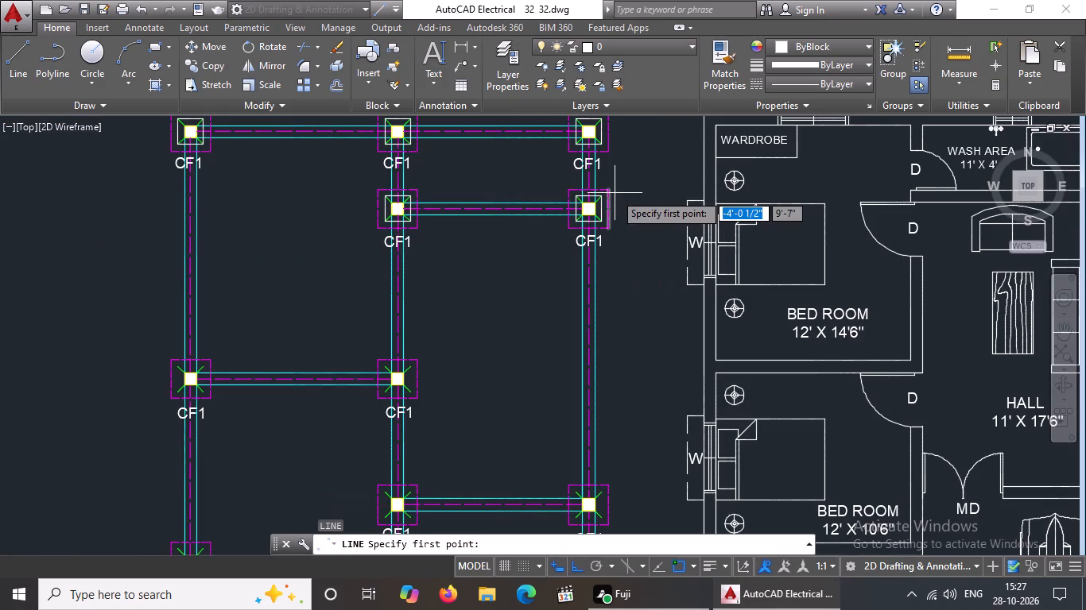
{"action": "scroll", "coordinate": [184, 380], "scroll_direction": "up", "scroll_amount": 3}
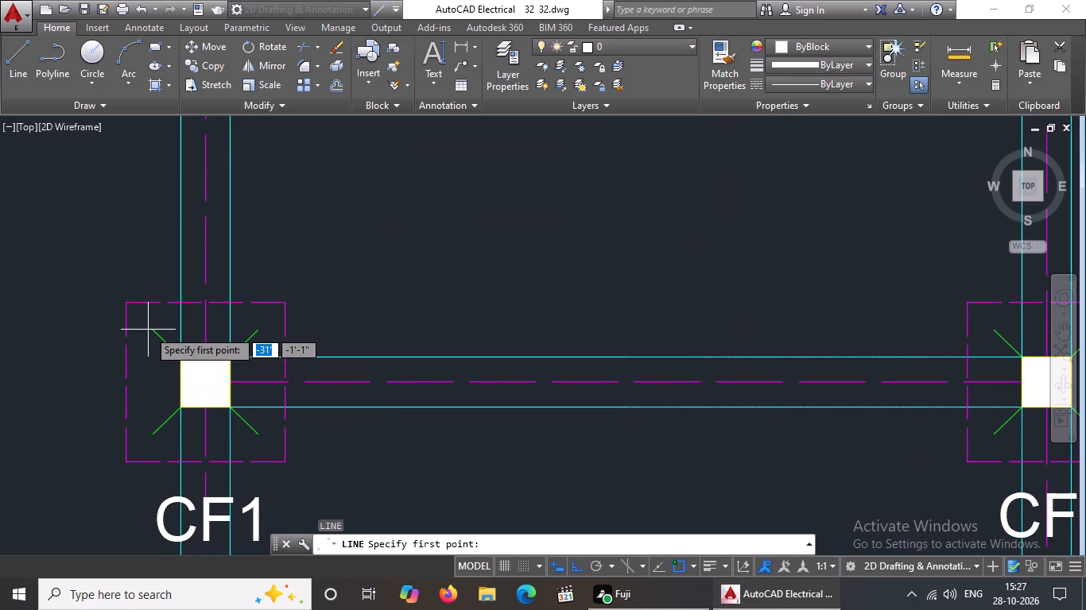
{"action": "left_click", "coordinate": [153, 331]}
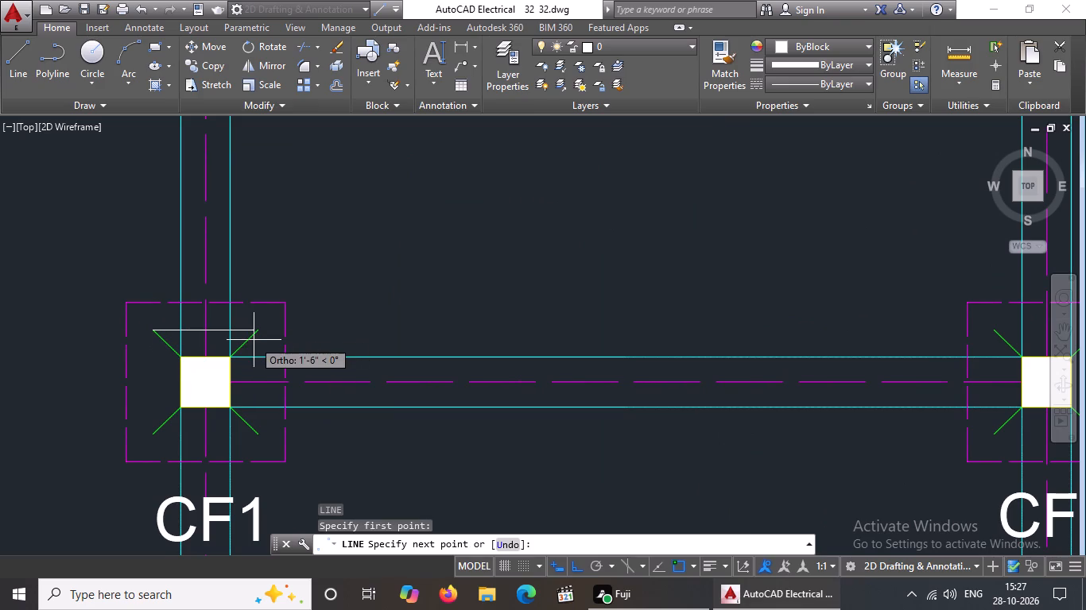
{"action": "left_click", "coordinate": [257, 332]}
{"action": "scroll", "coordinate": [257, 332], "scroll_direction": "down", "scroll_amount": 4}
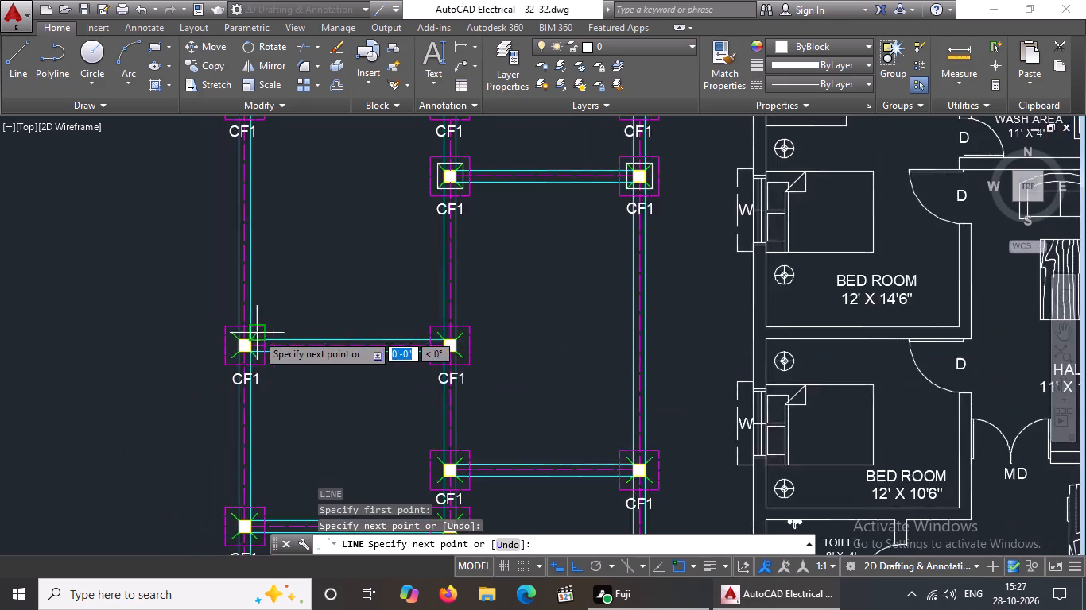
{"action": "scroll", "coordinate": [248, 342], "scroll_direction": "up", "scroll_amount": 3}
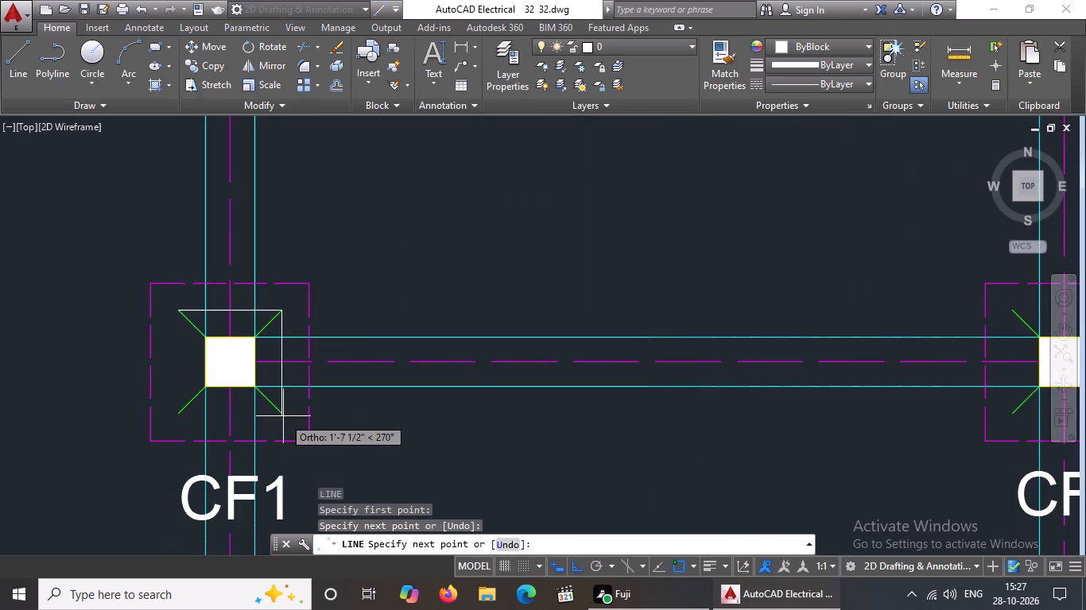
{"action": "left_click", "coordinate": [280, 414]}
{"action": "scroll", "coordinate": [314, 346], "scroll_direction": "down", "scroll_amount": 5}
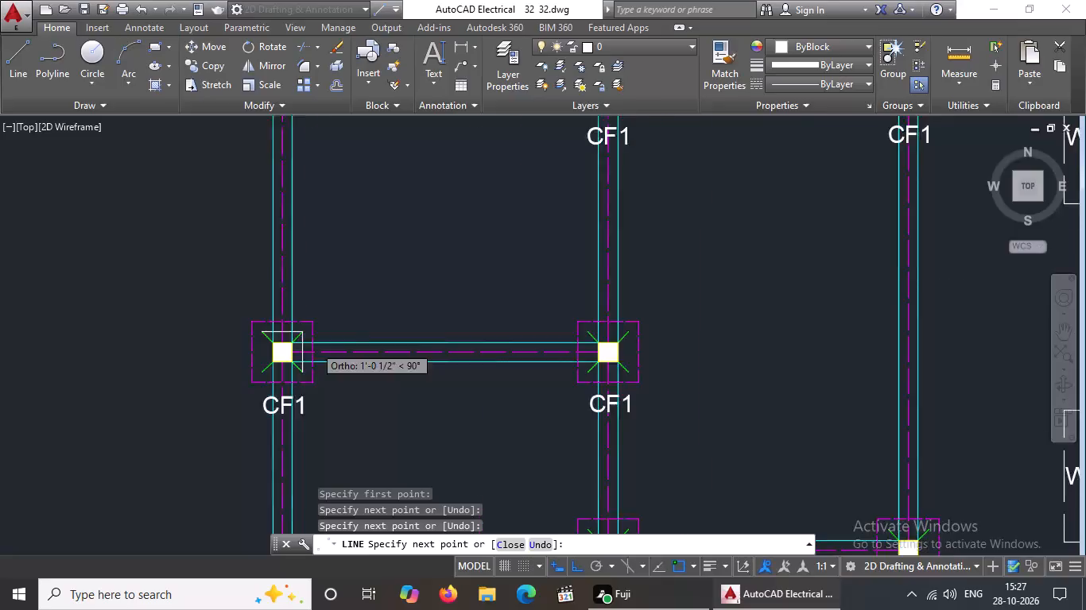
{"action": "scroll", "coordinate": [294, 376], "scroll_direction": "up", "scroll_amount": 5}
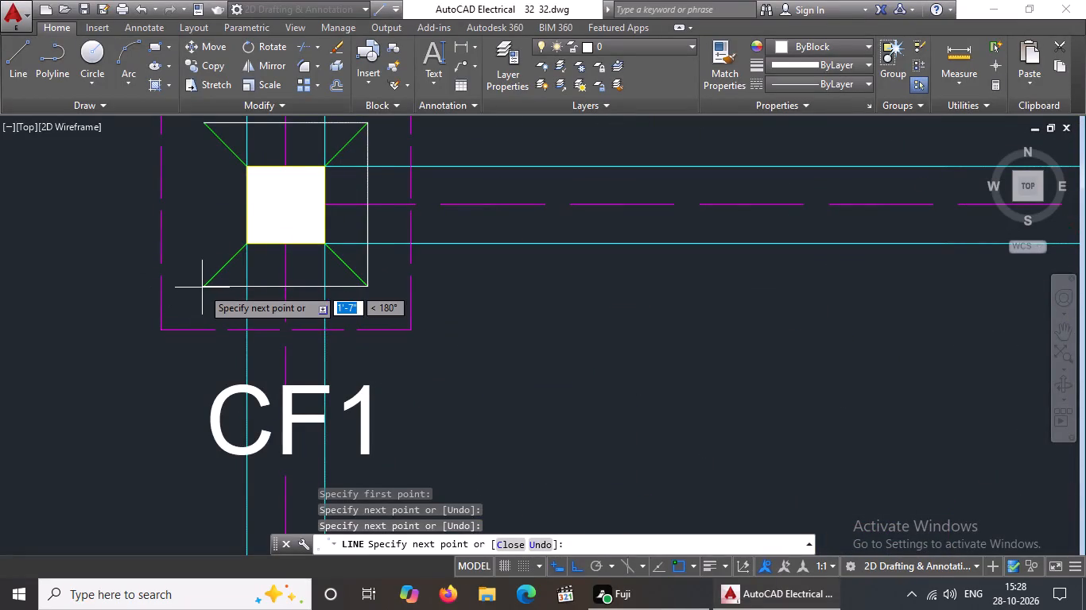
{"action": "left_click", "coordinate": [208, 286]}
{"action": "scroll", "coordinate": [213, 299], "scroll_direction": "down", "scroll_amount": 7}
{"action": "scroll", "coordinate": [212, 318], "scroll_direction": "up", "scroll_amount": 4}
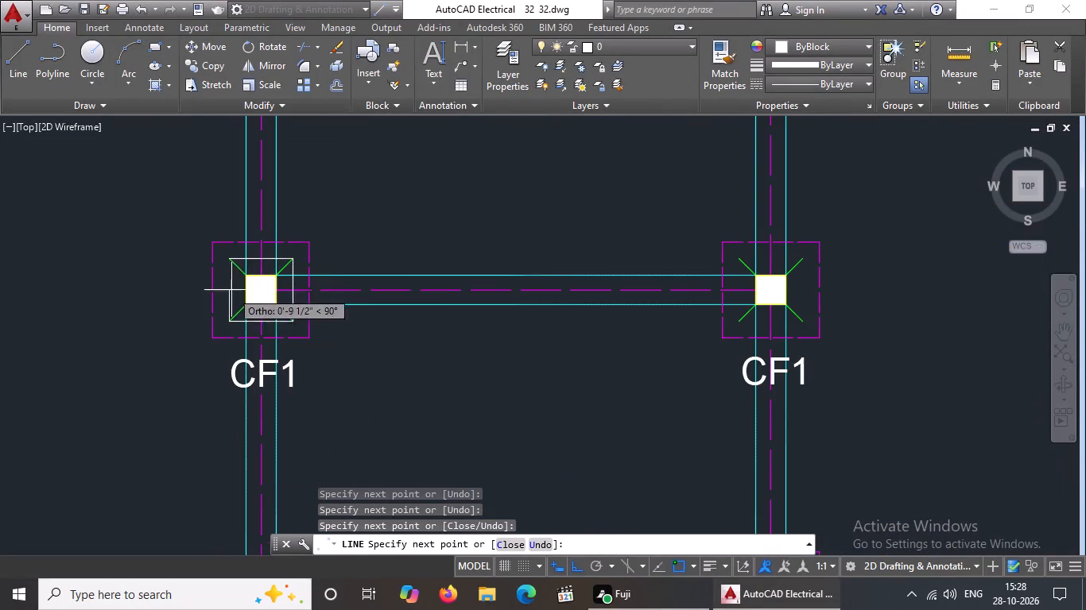
{"action": "scroll", "coordinate": [225, 261], "scroll_direction": "up", "scroll_amount": 1}
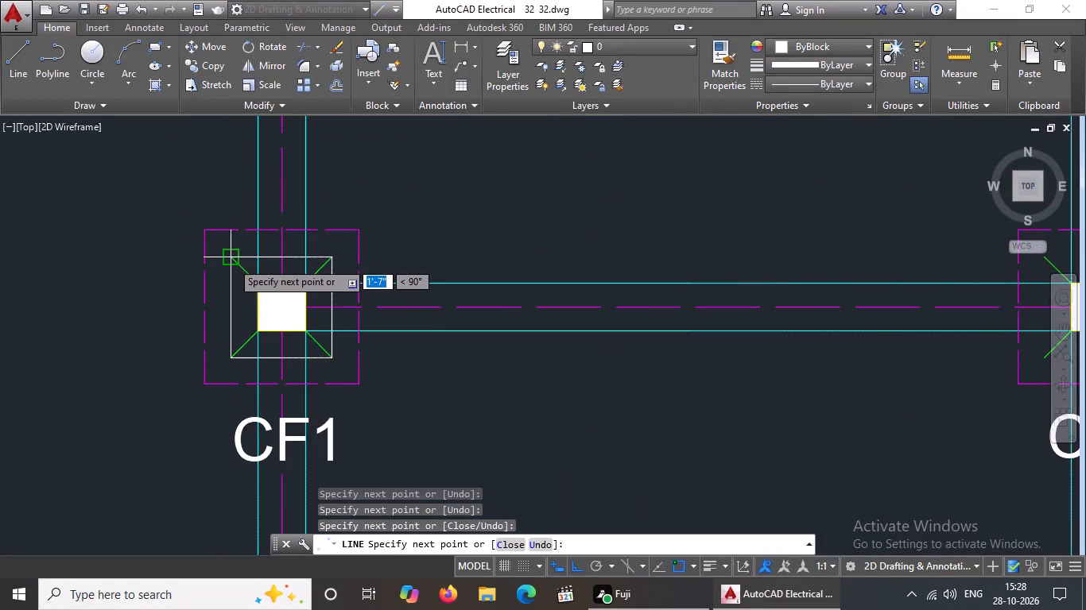
{"action": "scroll", "coordinate": [231, 262], "scroll_direction": "up", "scroll_amount": 2}
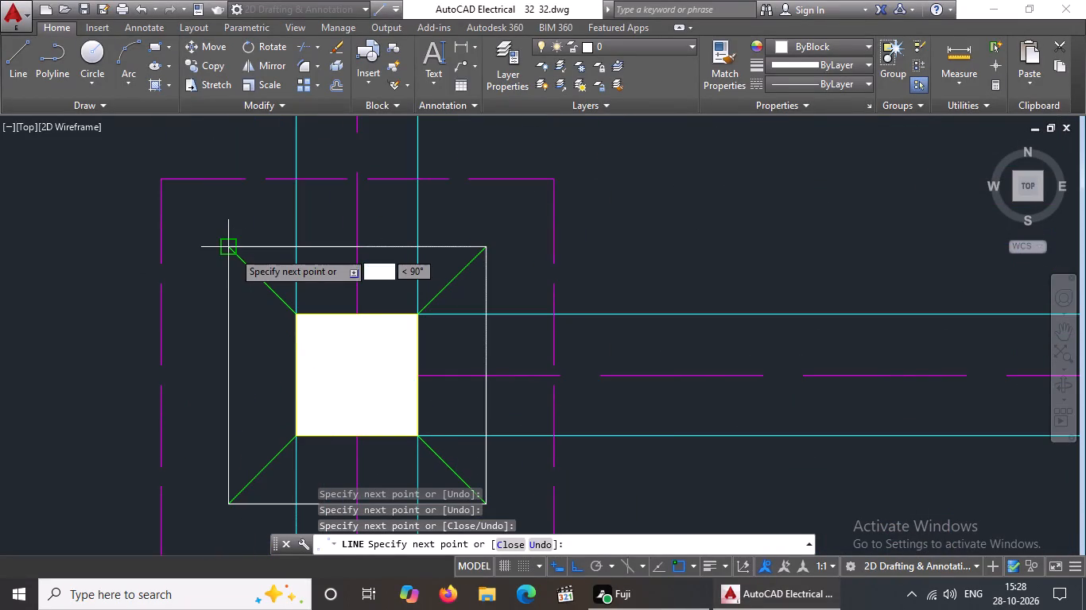
{"action": "left_click_drag", "start_coordinate": [233, 251], "coordinate": [241, 249]}
{"action": "key", "text": "Escape"}
Draw a 1'-7" line square joining the outer ends of the green diagonals on the third row's middle-column footing.
{"action": "key", "text": "l"}
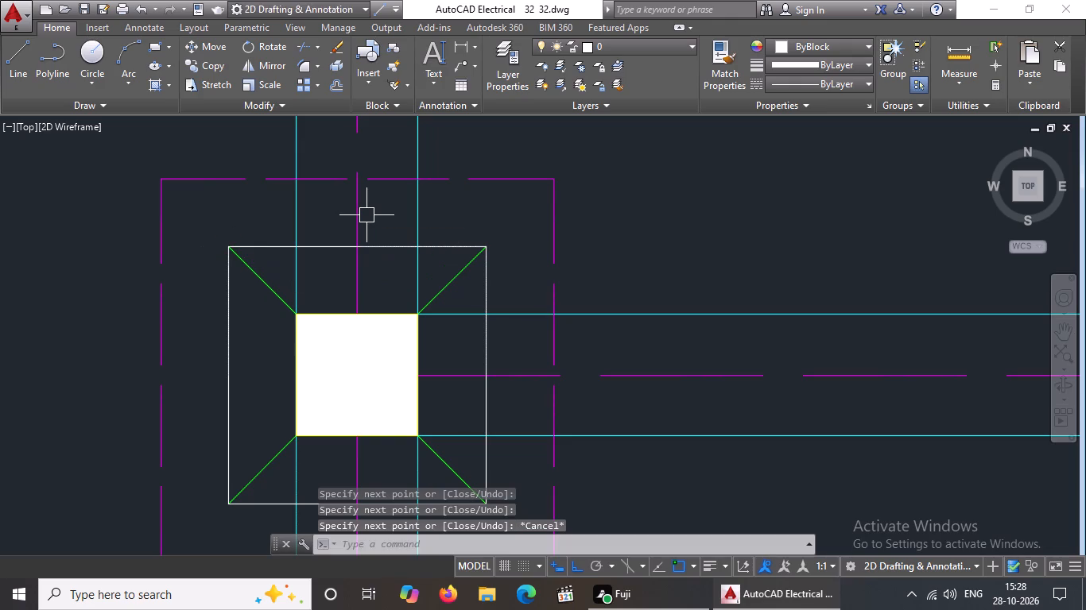
{"action": "key", "text": "Return"}
{"action": "scroll", "coordinate": [367, 218], "scroll_direction": "down", "scroll_amount": 4}
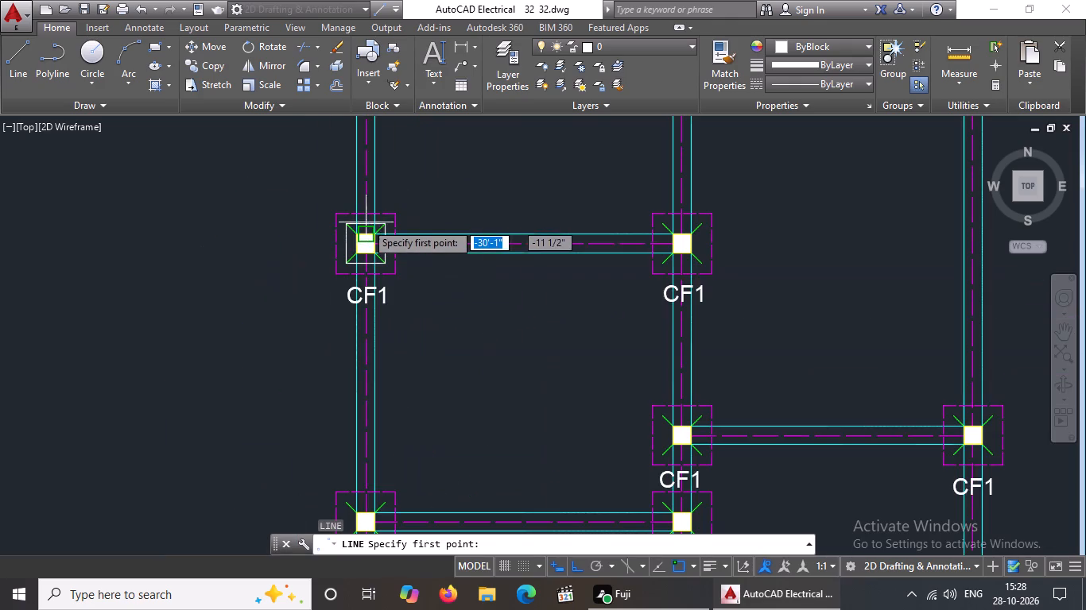
{"action": "scroll", "coordinate": [681, 251], "scroll_direction": "up", "scroll_amount": 3}
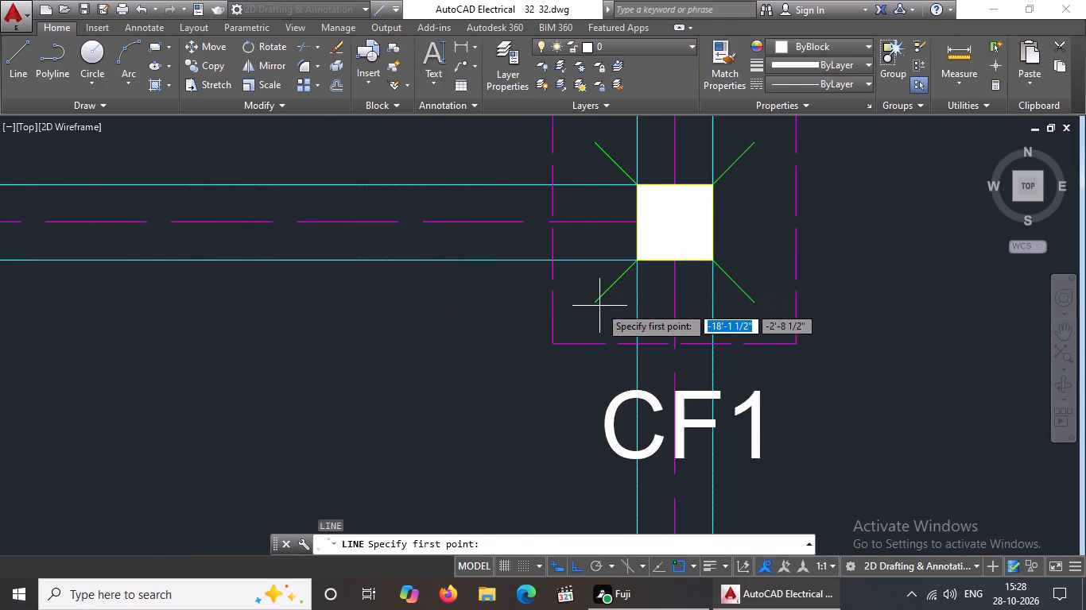
{"action": "left_click", "coordinate": [594, 303]}
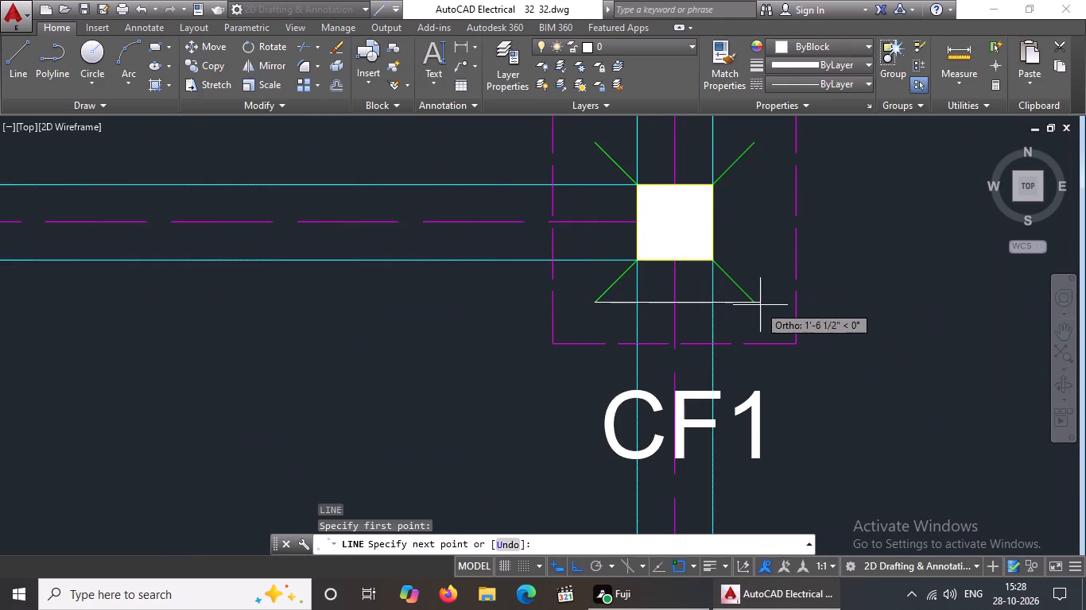
{"action": "left_click", "coordinate": [754, 302]}
{"action": "scroll", "coordinate": [752, 302], "scroll_direction": "down", "scroll_amount": 4}
{"action": "scroll", "coordinate": [751, 288], "scroll_direction": "up", "scroll_amount": 3}
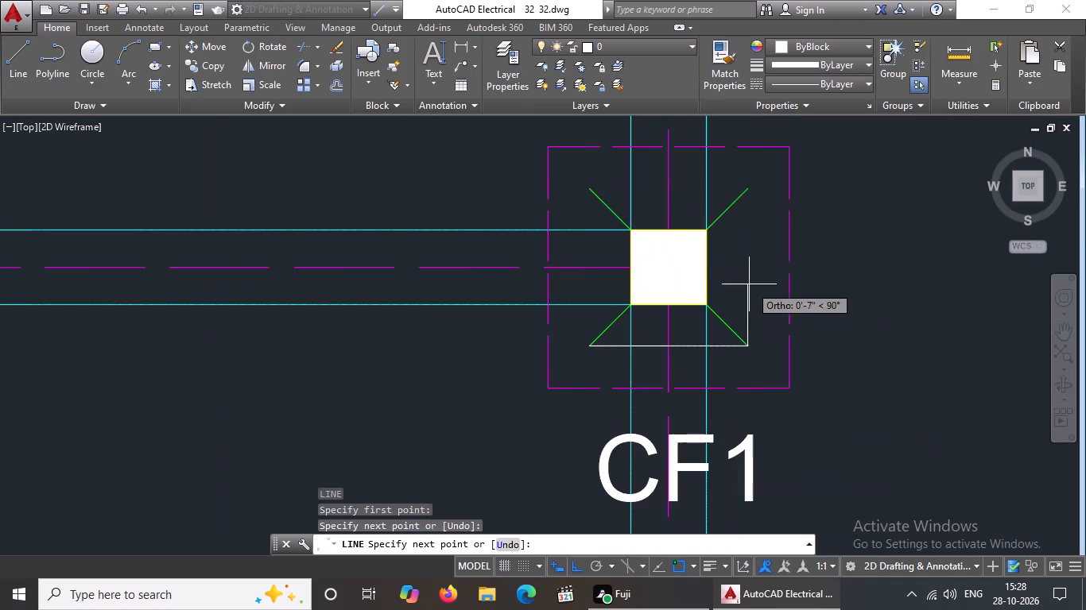
{"action": "left_click", "coordinate": [743, 194]}
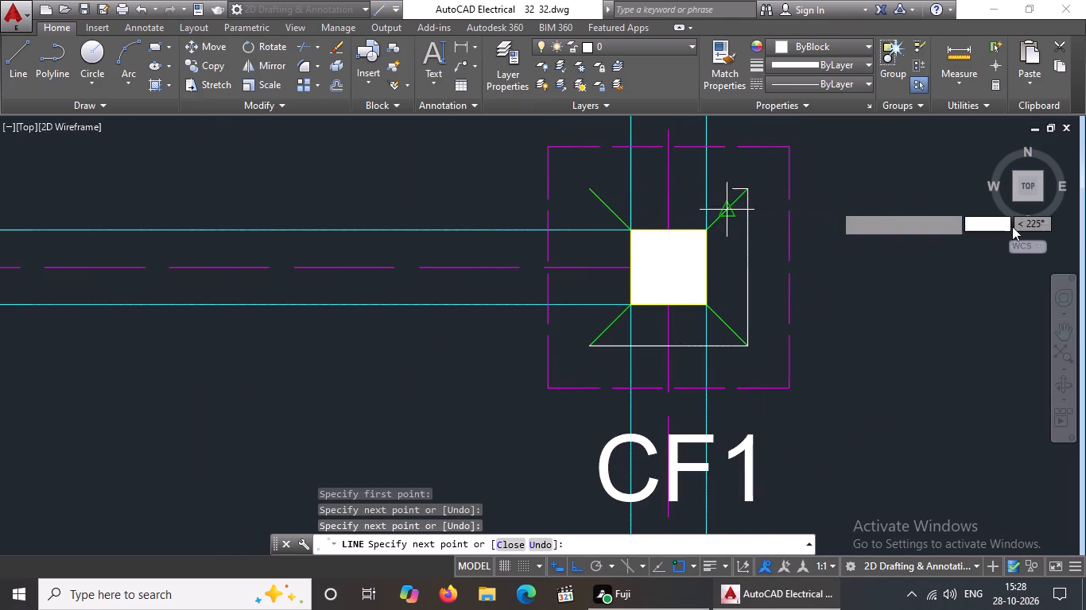
{"action": "left_click", "coordinate": [591, 190]}
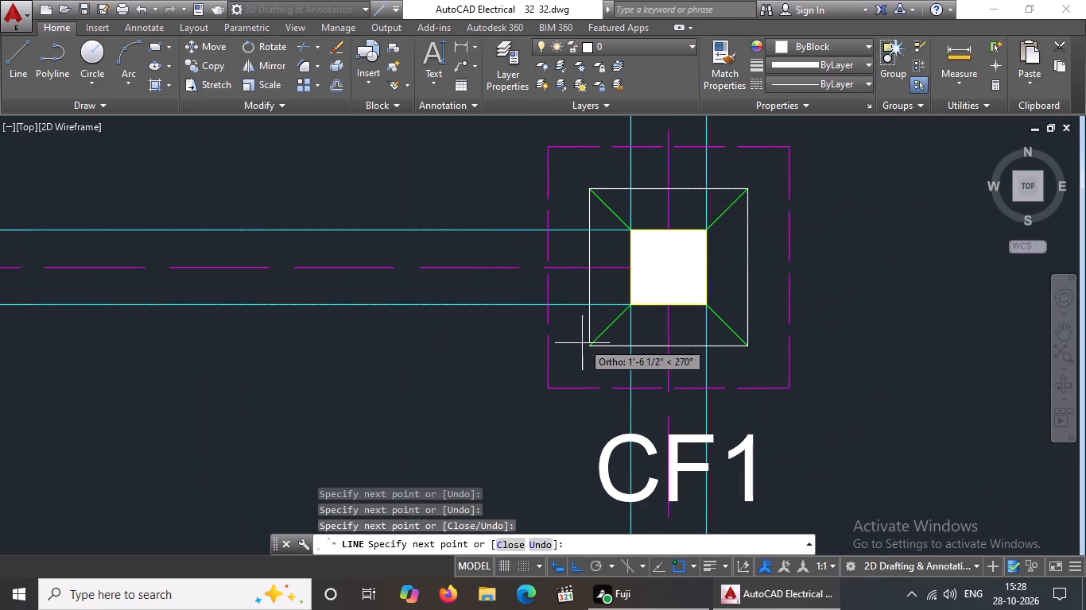
{"action": "left_click", "coordinate": [592, 345]}
{"action": "scroll", "coordinate": [495, 313], "scroll_direction": "down", "scroll_amount": 1}
{"action": "key", "text": "Escape"}
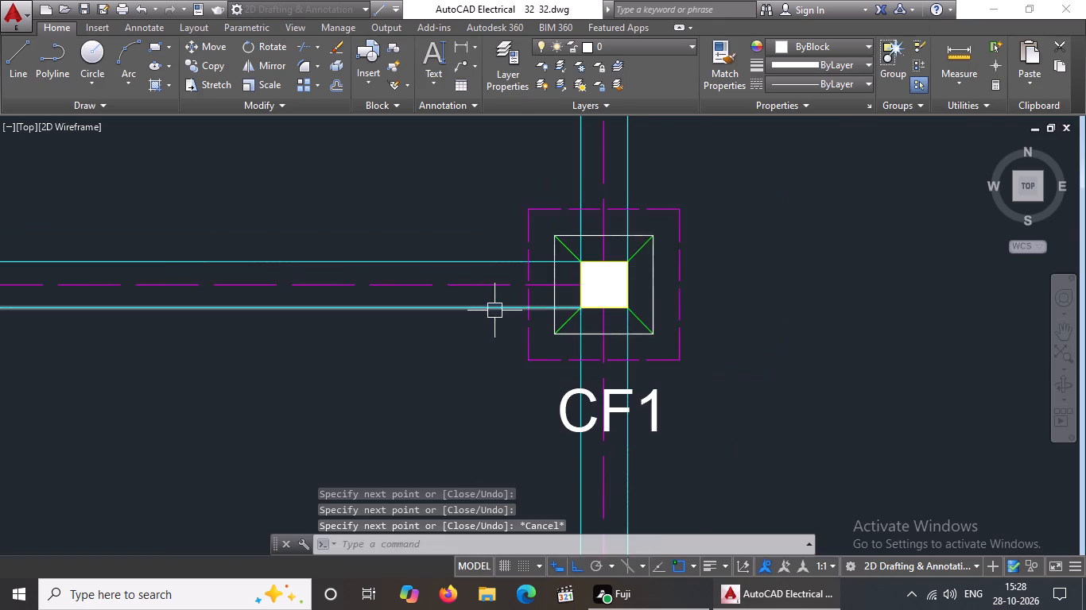
Draw a 1'-7" line square joining the outer ends of the green diagonals on the fourth row's middle-column footing.
{"action": "scroll", "coordinate": [686, 263], "scroll_direction": "down", "scroll_amount": 3}
{"action": "key", "text": "l"}
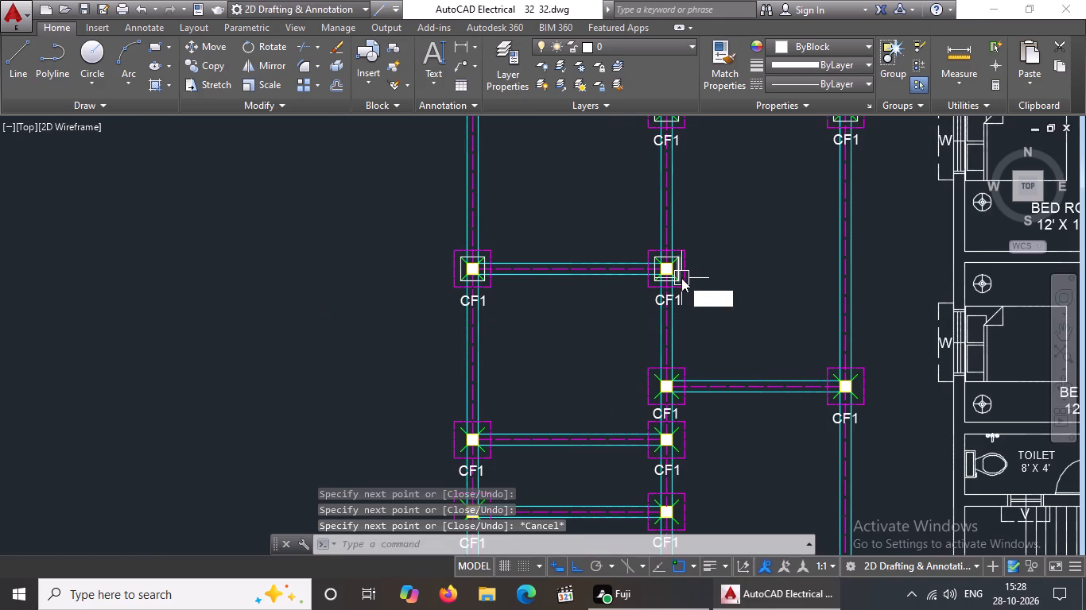
{"action": "key", "text": "Return"}
{"action": "scroll", "coordinate": [661, 370], "scroll_direction": "up", "scroll_amount": 4}
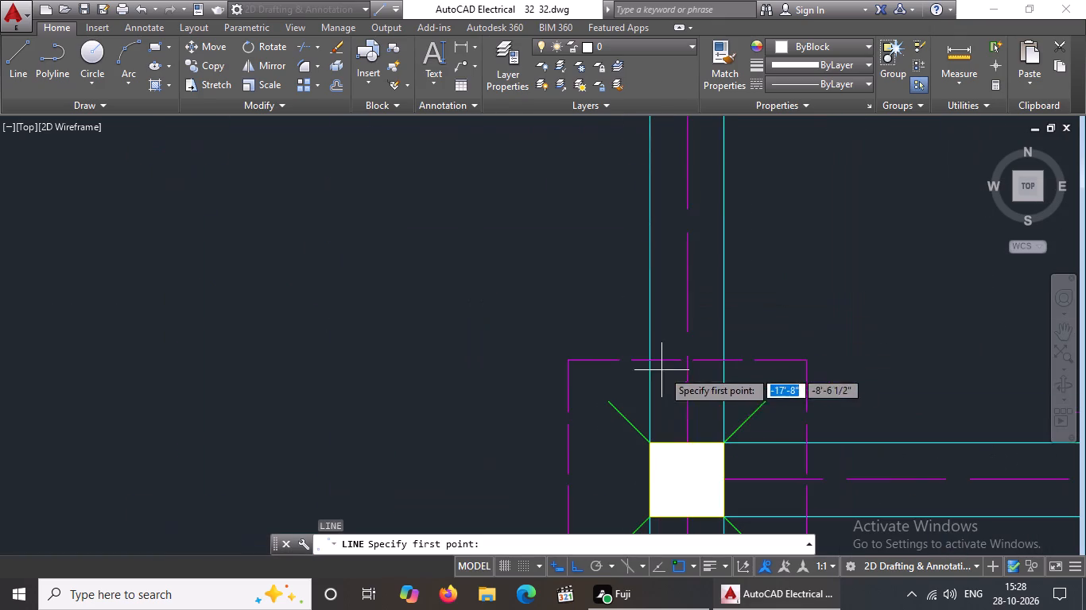
{"action": "scroll", "coordinate": [682, 187], "scroll_direction": "down", "scroll_amount": 2}
{"action": "scroll", "coordinate": [724, 326], "scroll_direction": "up", "scroll_amount": 2}
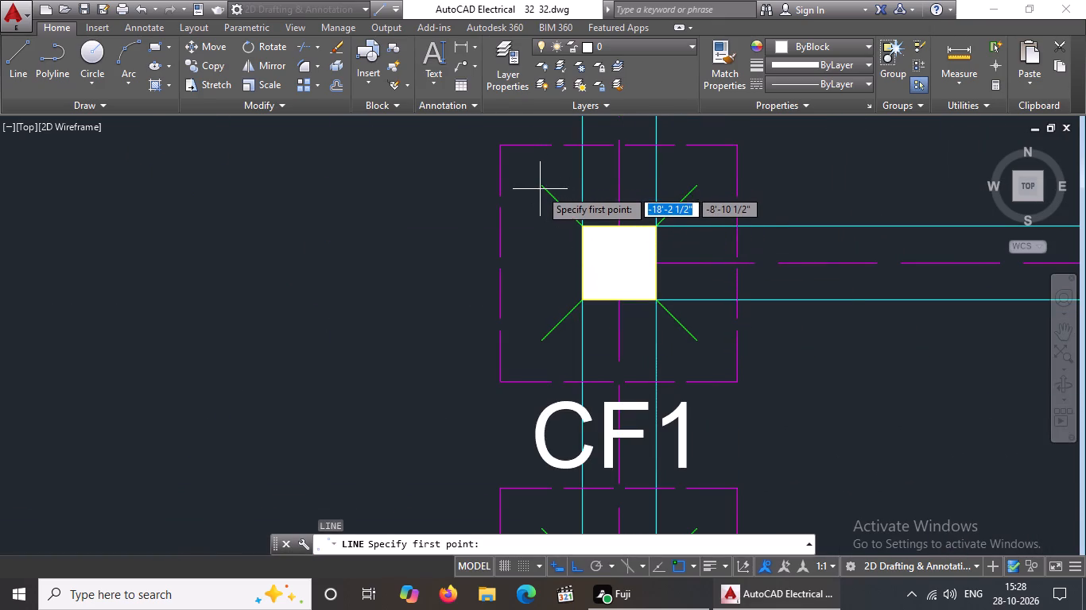
{"action": "left_click", "coordinate": [544, 190]}
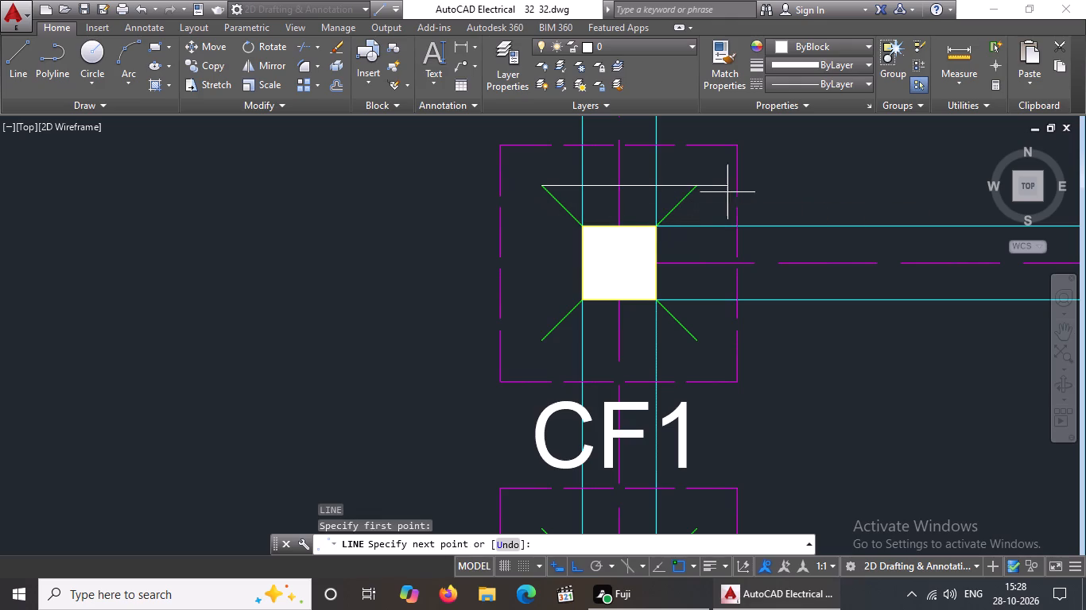
{"action": "left_click", "coordinate": [696, 186]}
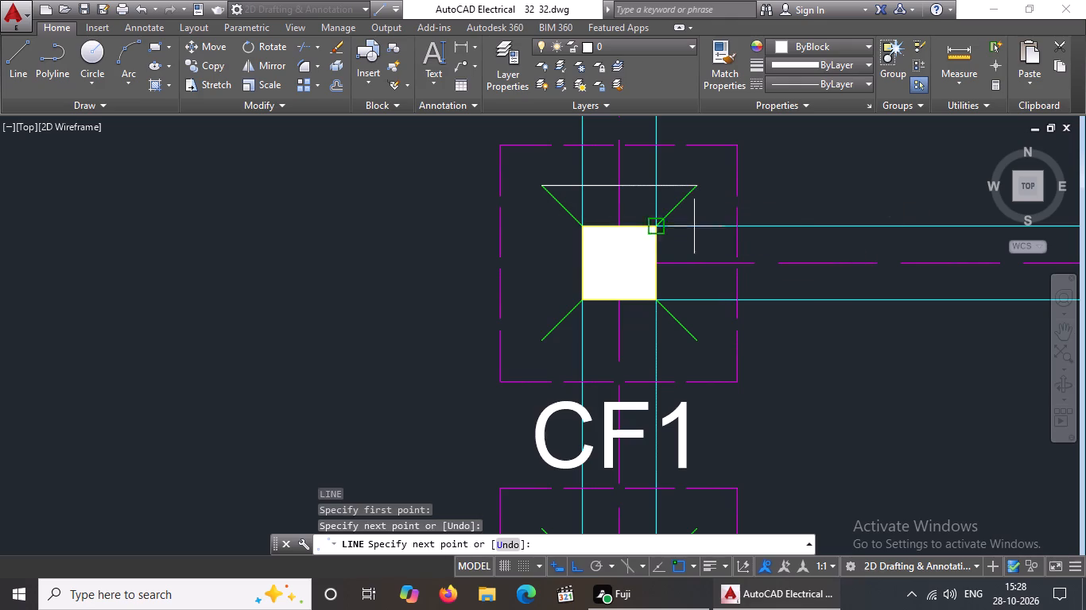
{"action": "left_click", "coordinate": [697, 343]}
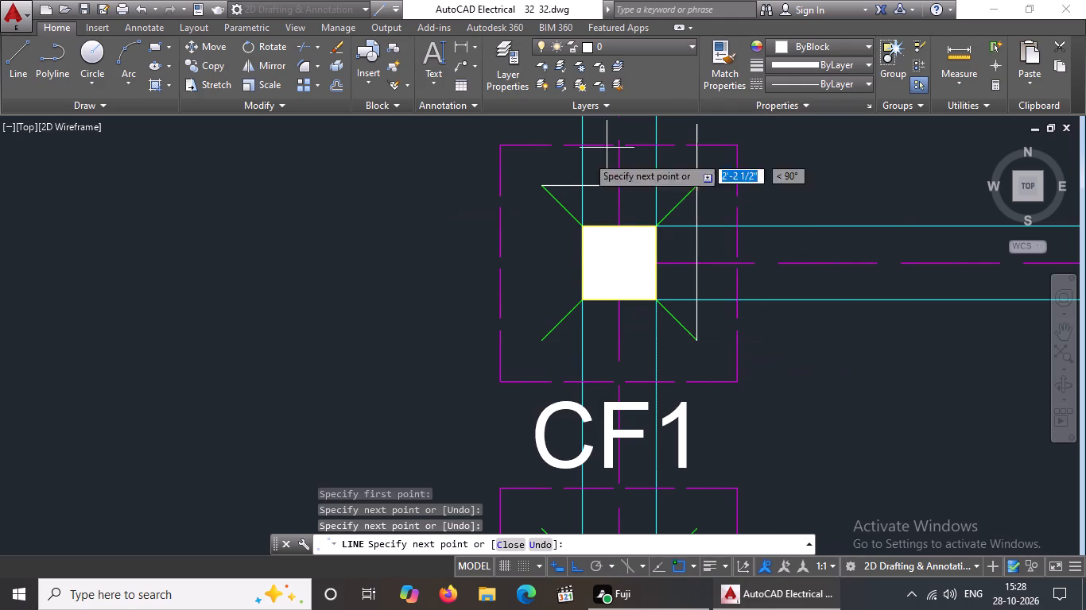
{"action": "left_click", "coordinate": [540, 342]}
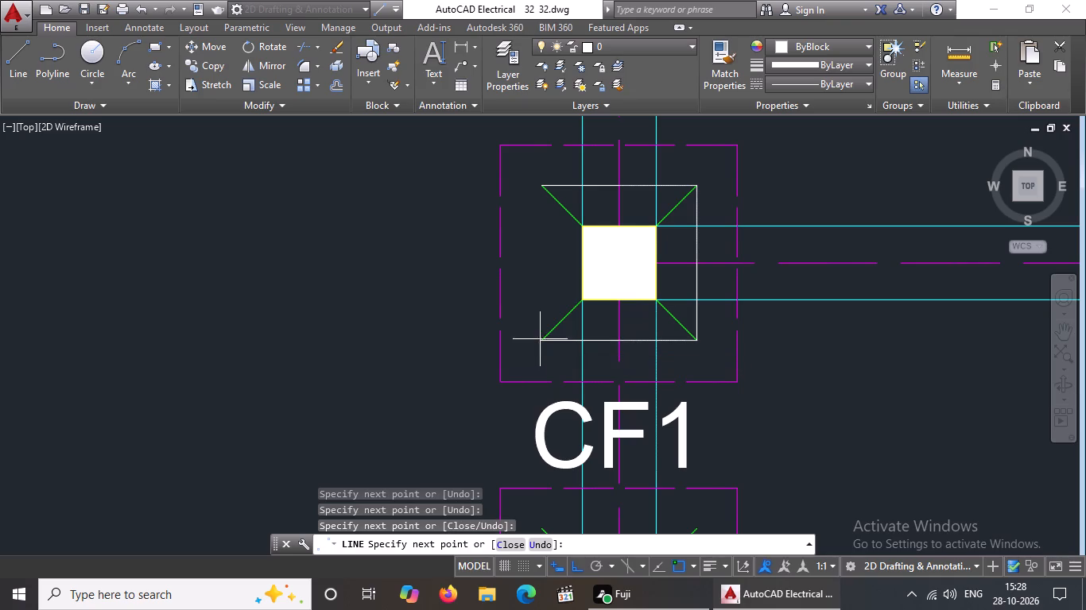
{"action": "left_click", "coordinate": [543, 190]}
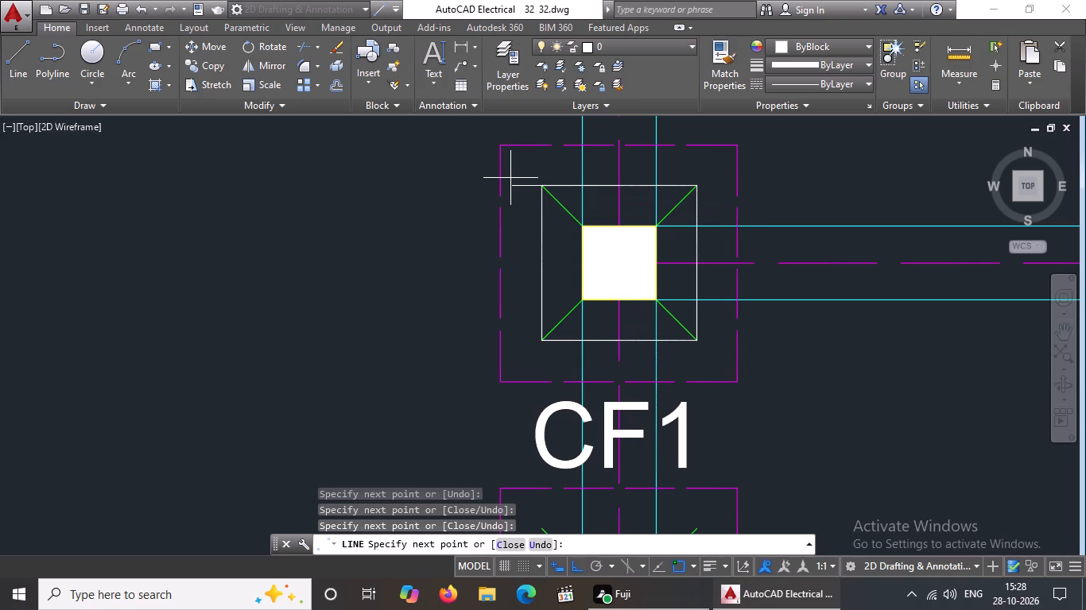
Draw a 1'-7" line square joining the outer ends of the green diagonals on the fourth row's right-column footing.
{"action": "key", "text": "Return"}
{"action": "scroll", "coordinate": [508, 186], "scroll_direction": "down", "scroll_amount": 6}
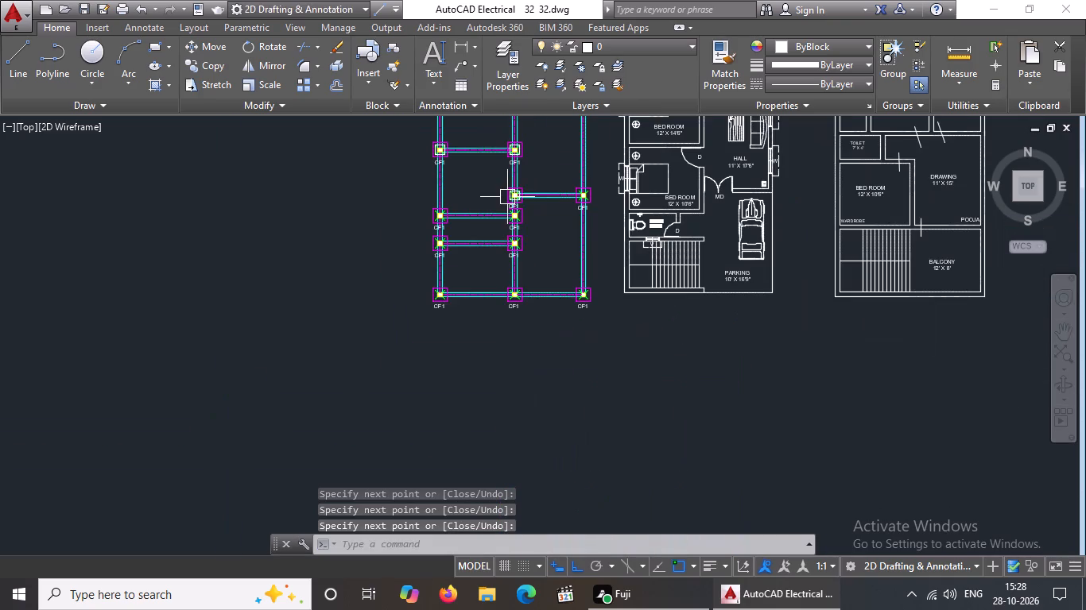
{"action": "scroll", "coordinate": [584, 183], "scroll_direction": "up", "scroll_amount": 4}
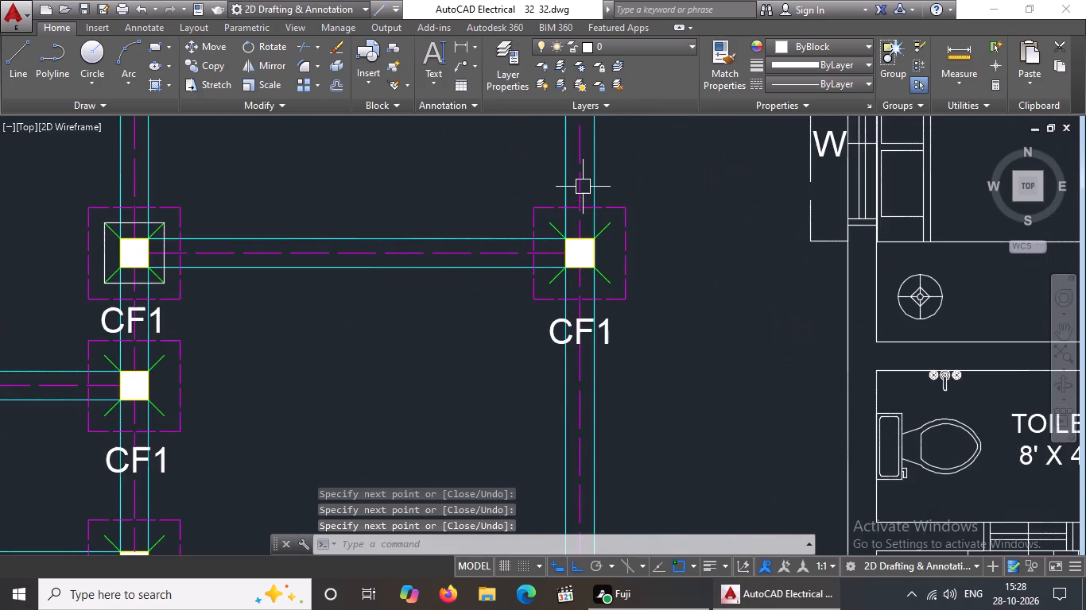
{"action": "scroll", "coordinate": [583, 187], "scroll_direction": "up", "scroll_amount": 1}
{"action": "key", "text": "l"}
{"action": "key", "text": "Return"}
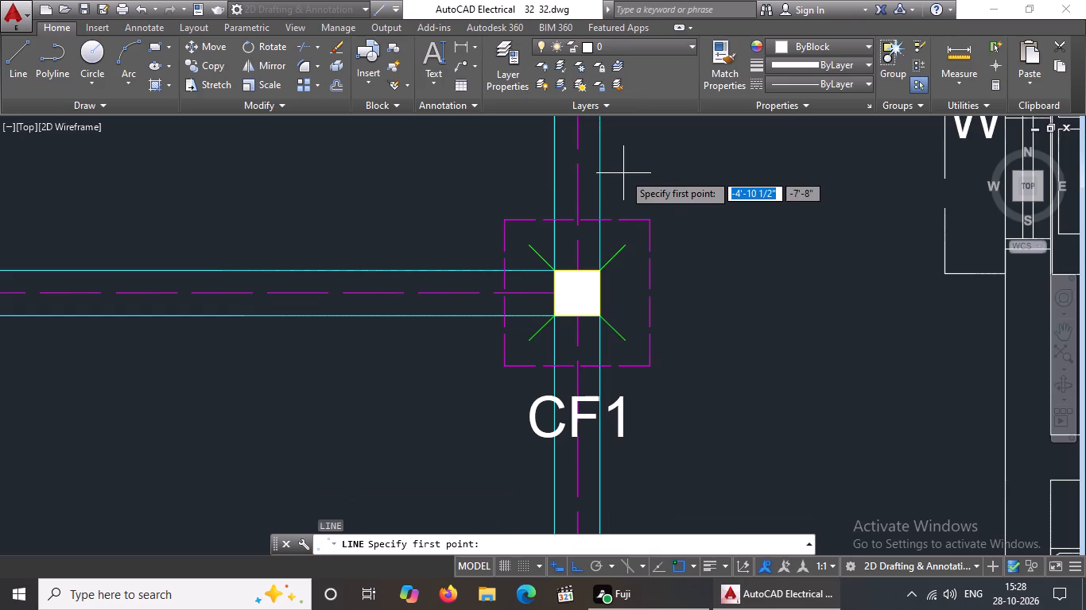
{"action": "left_click", "coordinate": [529, 245]}
{"action": "left_click", "coordinate": [623, 247]}
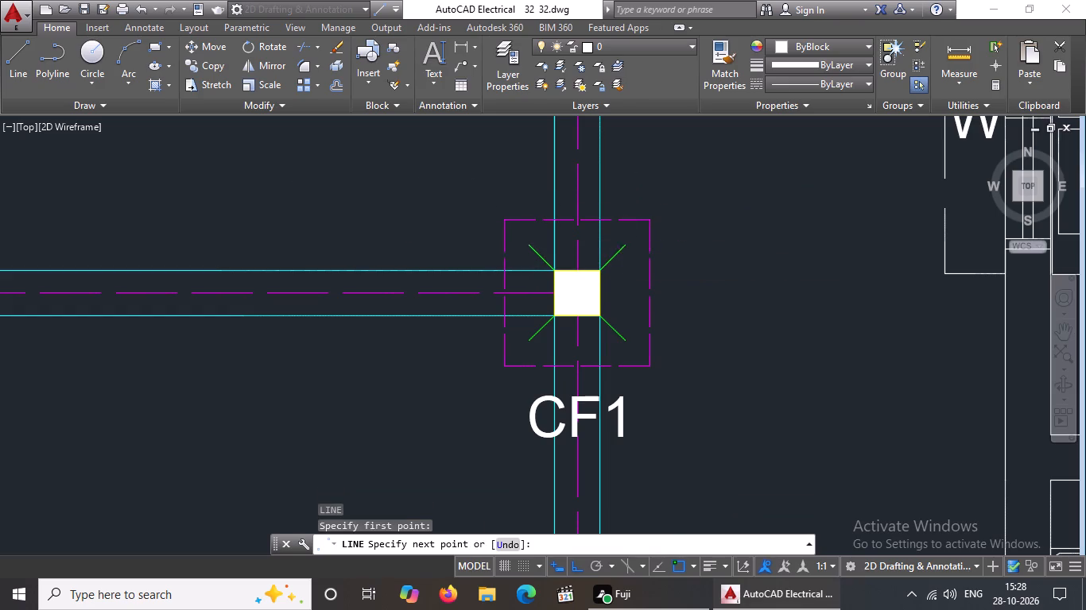
{"action": "left_click", "coordinate": [622, 334]}
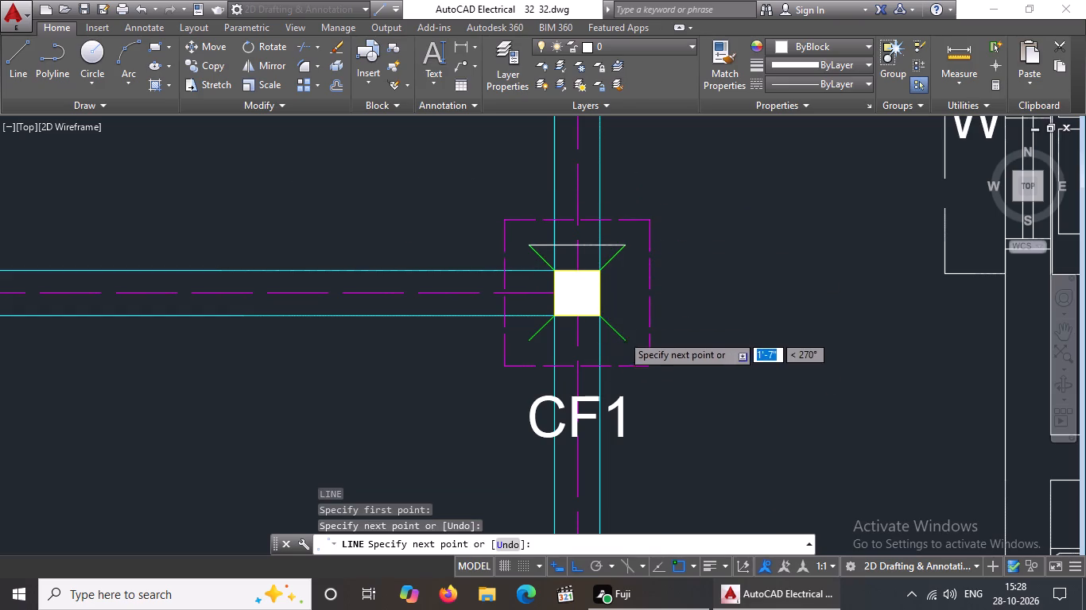
{"action": "left_click", "coordinate": [529, 339]}
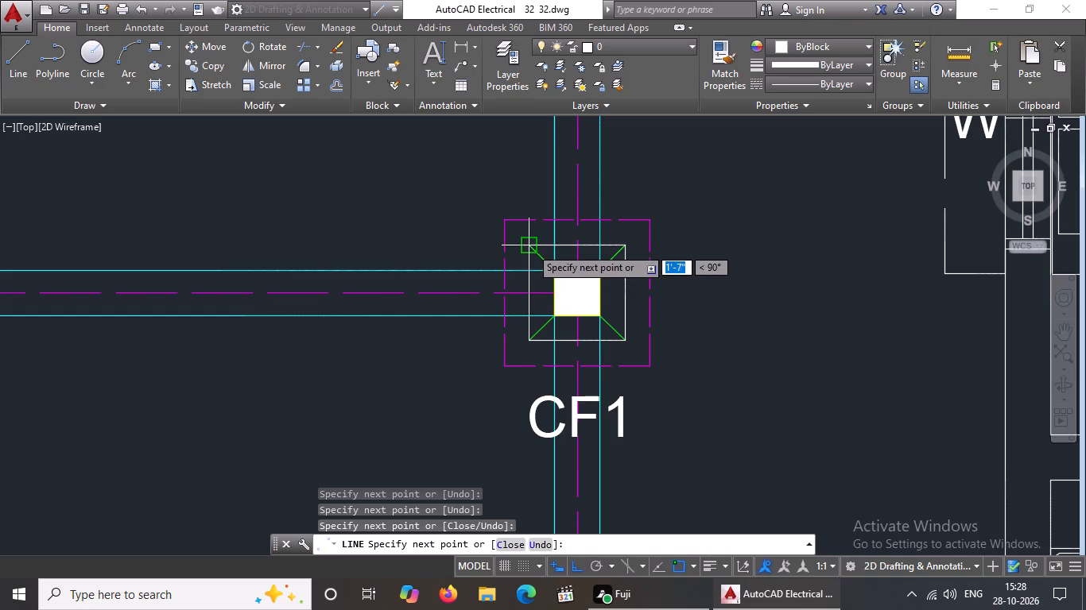
{"action": "left_click", "coordinate": [530, 246]}
{"action": "key", "text": "Escape"}
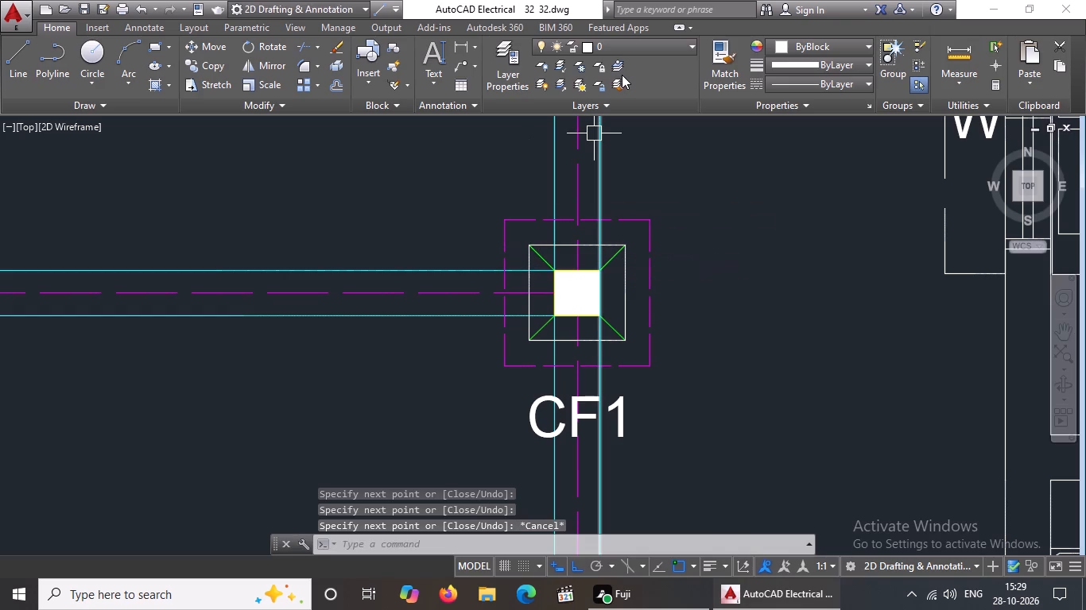
Draw a 1'-7" line square joining the outer ends of the green diagonals on the fifth row's middle-column footing.
{"action": "scroll", "coordinate": [646, 127], "scroll_direction": "down", "scroll_amount": 5}
{"action": "scroll", "coordinate": [561, 155], "scroll_direction": "up", "scroll_amount": 3}
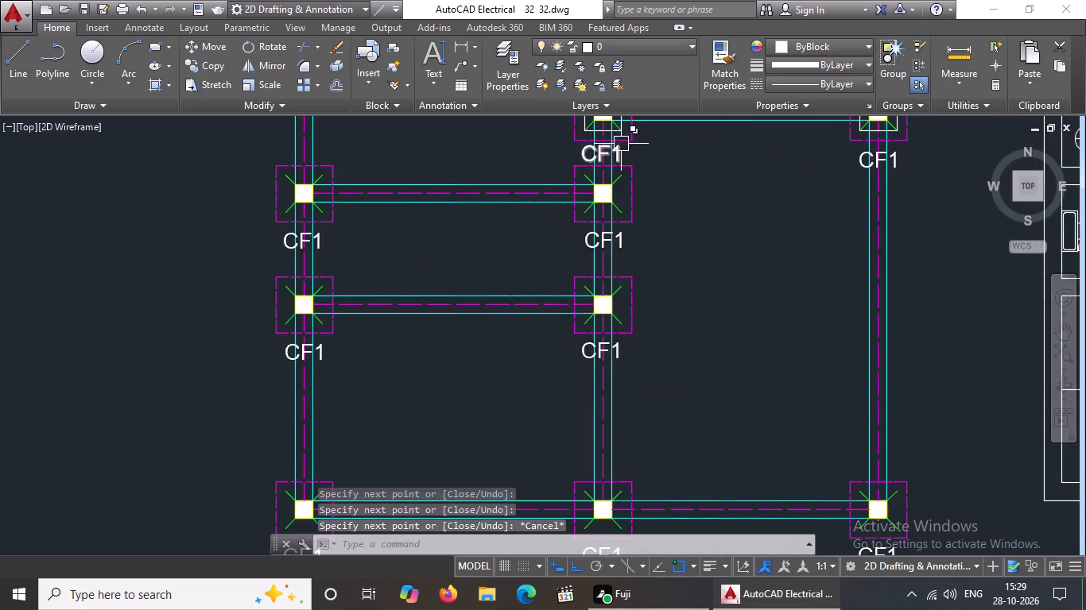
{"action": "scroll", "coordinate": [622, 144], "scroll_direction": "up", "scroll_amount": 1}
{"action": "scroll", "coordinate": [622, 144], "scroll_direction": "down", "scroll_amount": 5}
{"action": "scroll", "coordinate": [632, 124], "scroll_direction": "up", "scroll_amount": 3}
{"action": "scroll", "coordinate": [580, 165], "scroll_direction": "down", "scroll_amount": 3}
{"action": "middle_click_drag", "start_coordinate": [573, 199], "coordinate": [538, 359]}
{"action": "scroll", "coordinate": [543, 300], "scroll_direction": "up", "scroll_amount": 2}
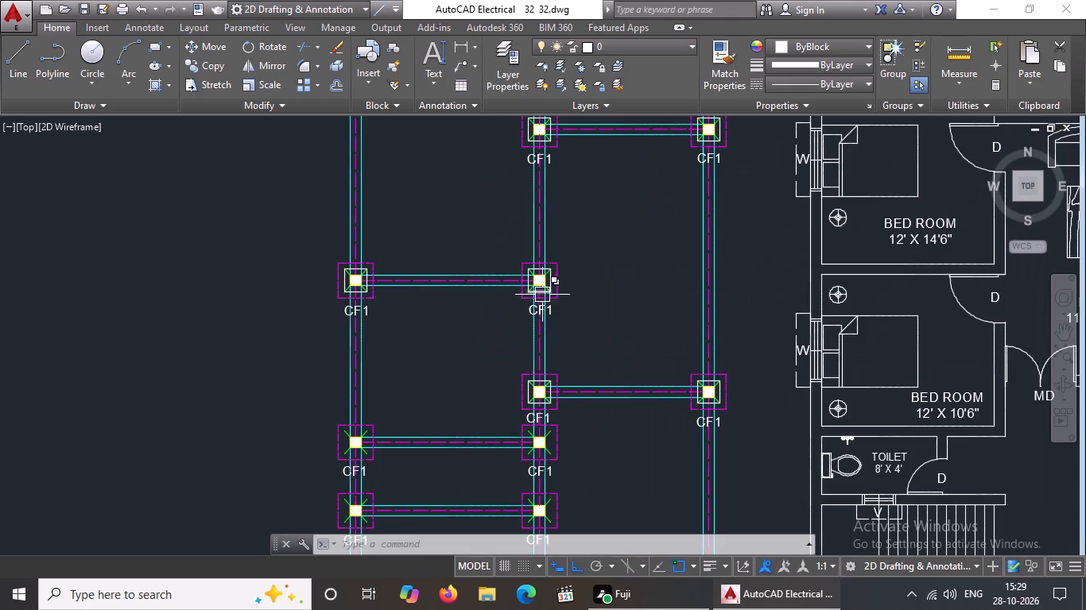
{"action": "scroll", "coordinate": [557, 432], "scroll_direction": "down", "scroll_amount": 1}
{"action": "scroll", "coordinate": [549, 464], "scroll_direction": "up", "scroll_amount": 4}
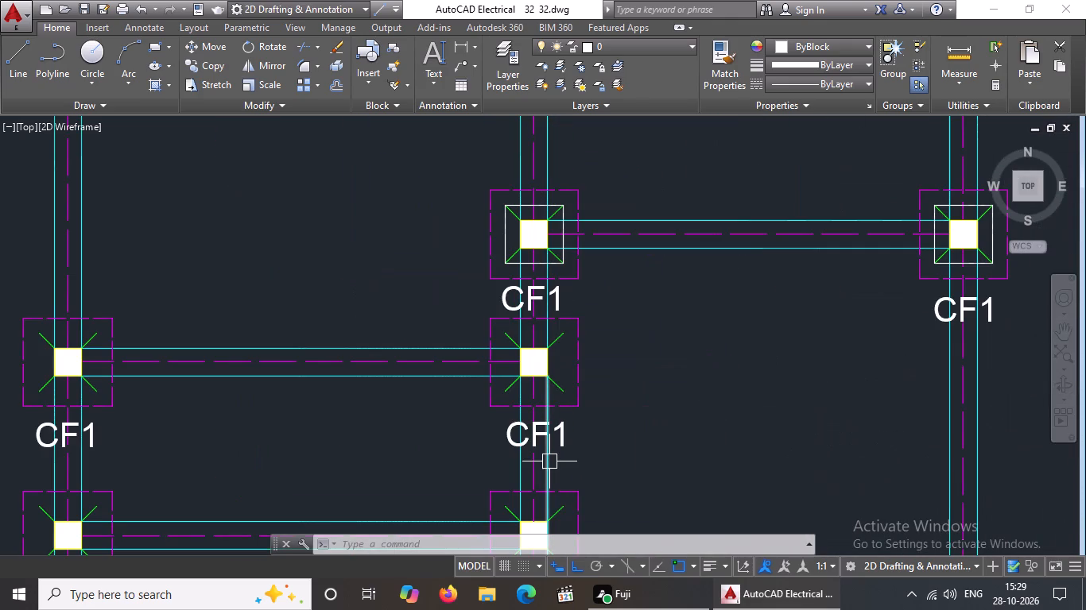
{"action": "key", "text": "l"}
{"action": "key", "text": "Return"}
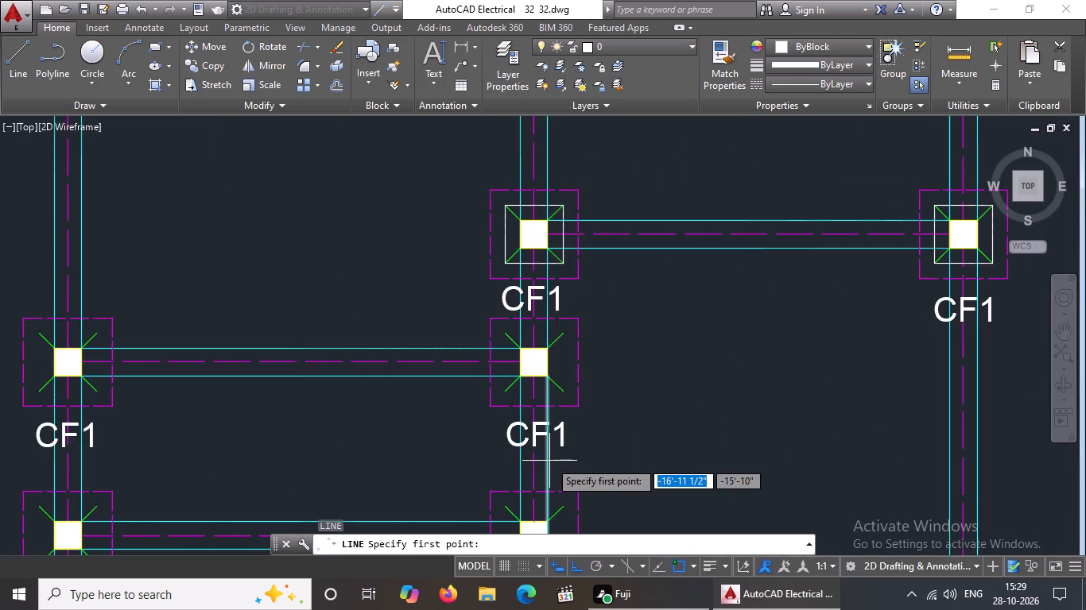
{"action": "scroll", "coordinate": [522, 333], "scroll_direction": "up", "scroll_amount": 1}
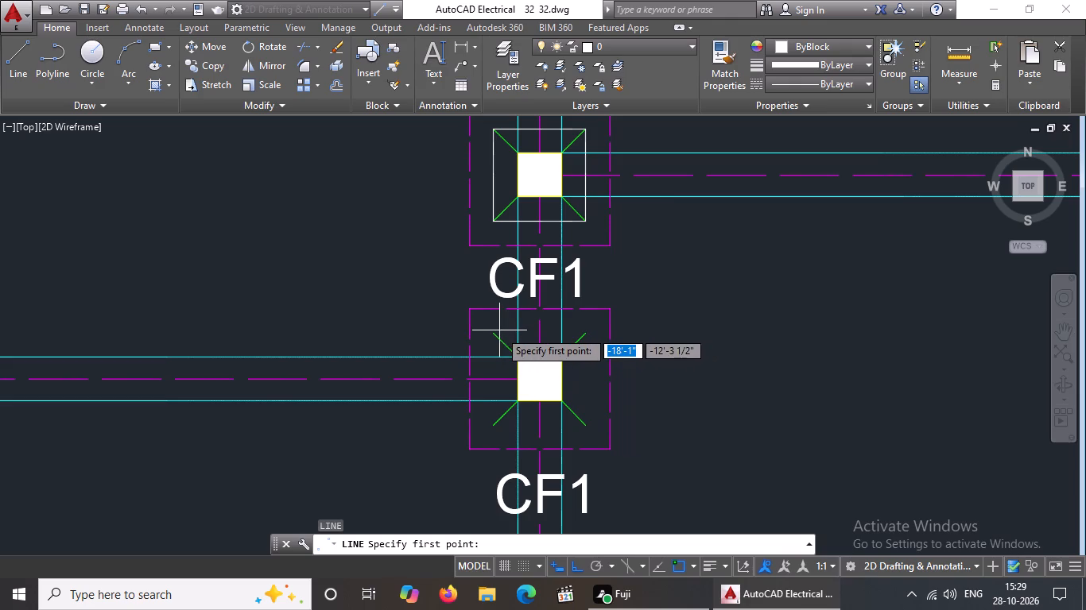
{"action": "left_click", "coordinate": [493, 334]}
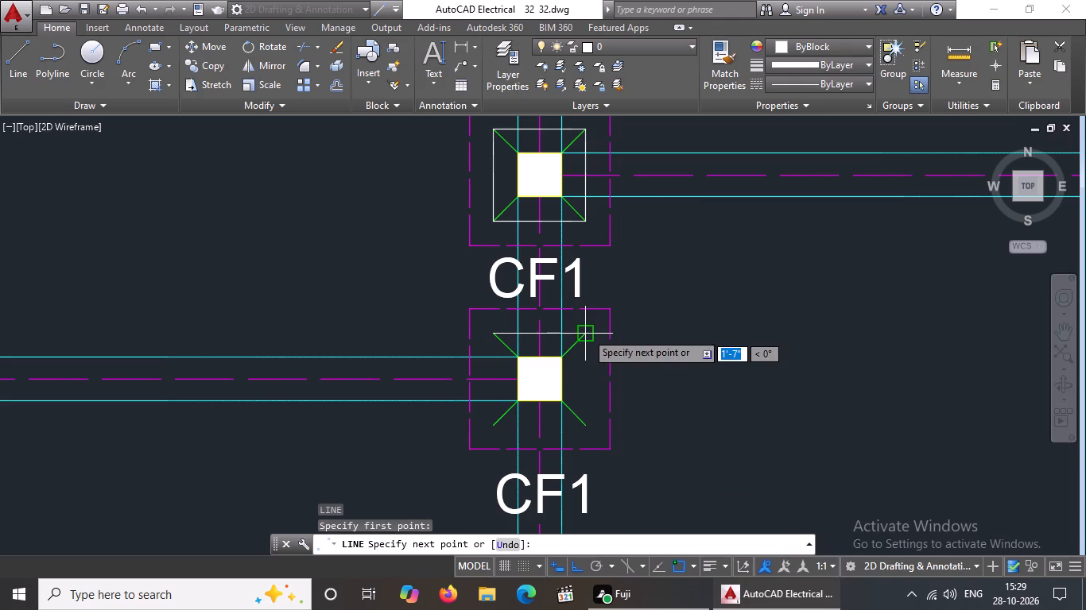
{"action": "left_click", "coordinate": [586, 332]}
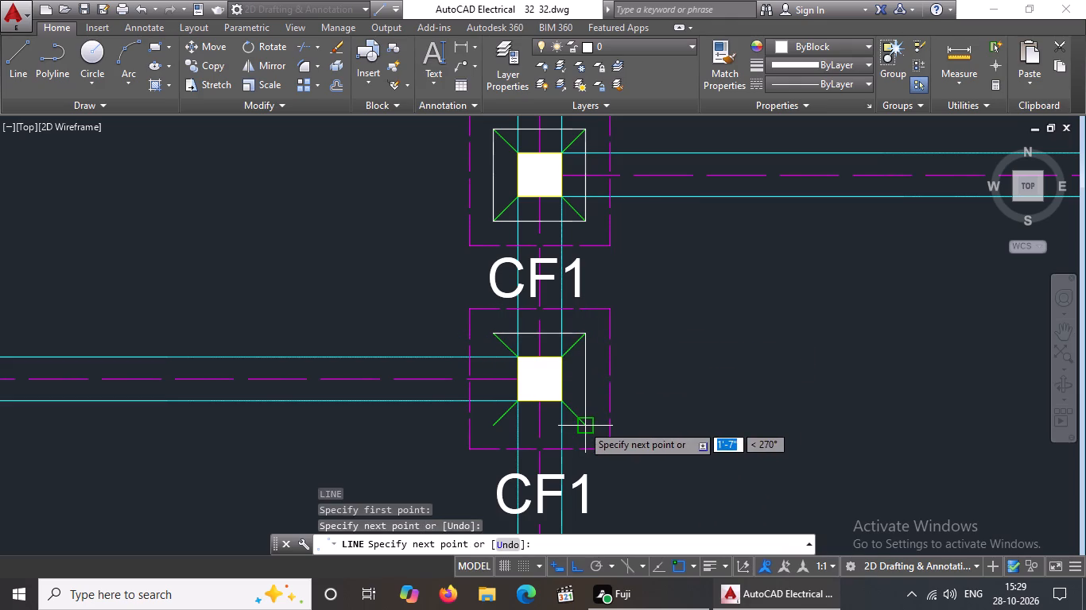
{"action": "left_click", "coordinate": [582, 424]}
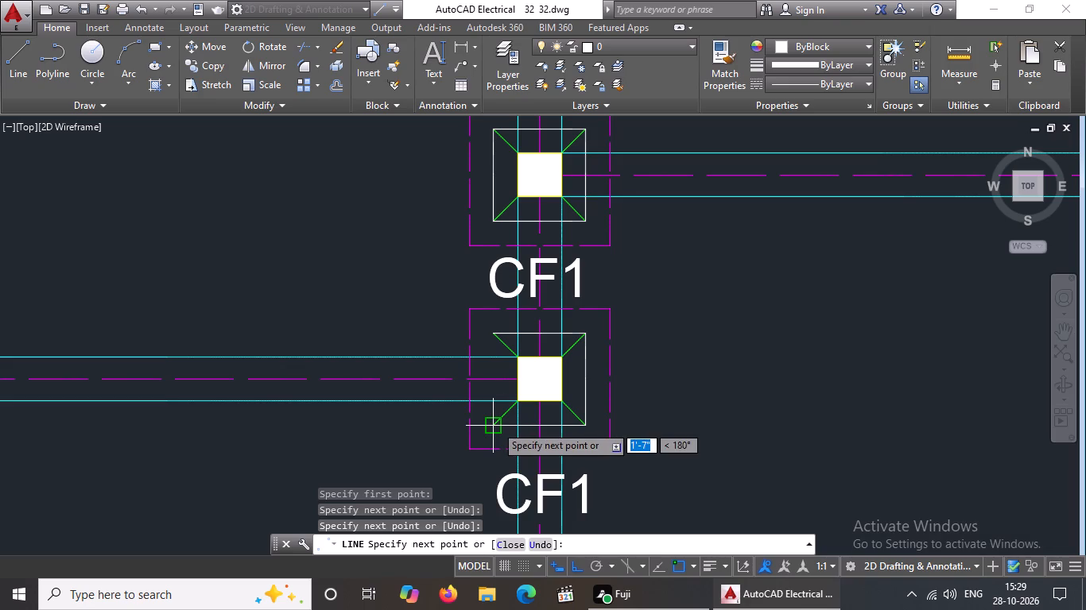
{"action": "left_click", "coordinate": [495, 425]}
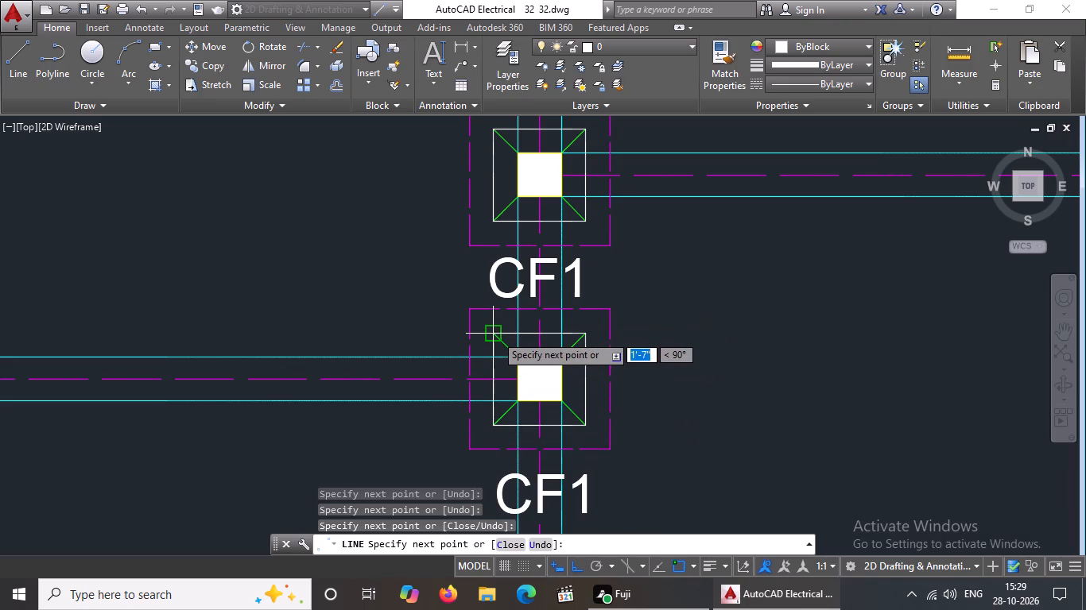
{"action": "left_click", "coordinate": [495, 334]}
{"action": "key", "text": "Escape"}
Draw a 1'-7" line square joining the outer ends of the green diagonals on the fifth row's left-column footing.
{"action": "key", "text": "l"}
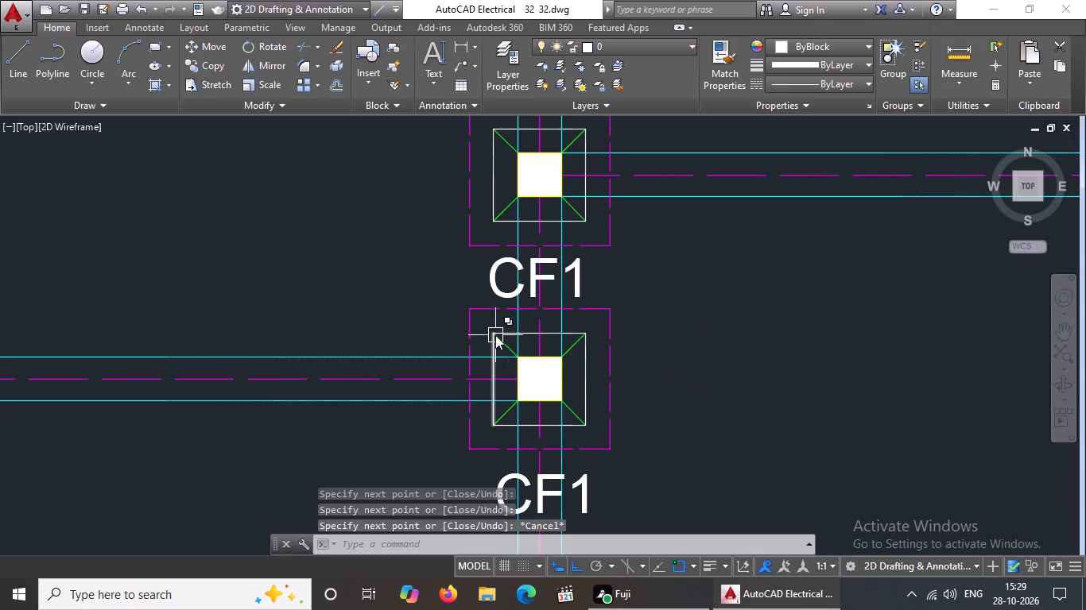
{"action": "key", "text": "Return"}
{"action": "scroll", "coordinate": [506, 334], "scroll_direction": "down", "scroll_amount": 3}
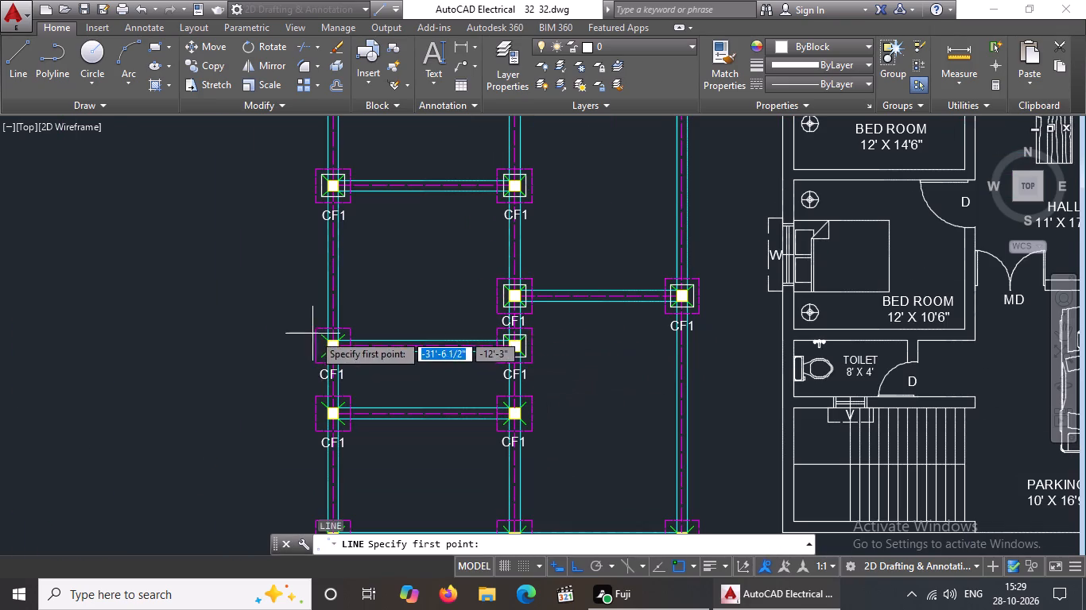
{"action": "scroll", "coordinate": [314, 333], "scroll_direction": "up", "scroll_amount": 3}
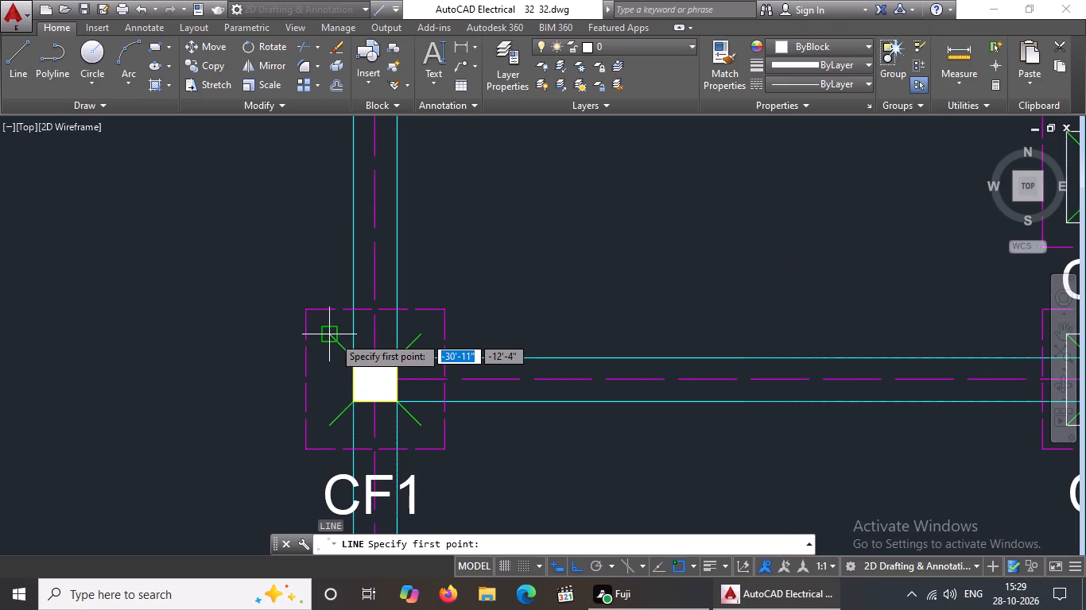
{"action": "left_click", "coordinate": [334, 335]}
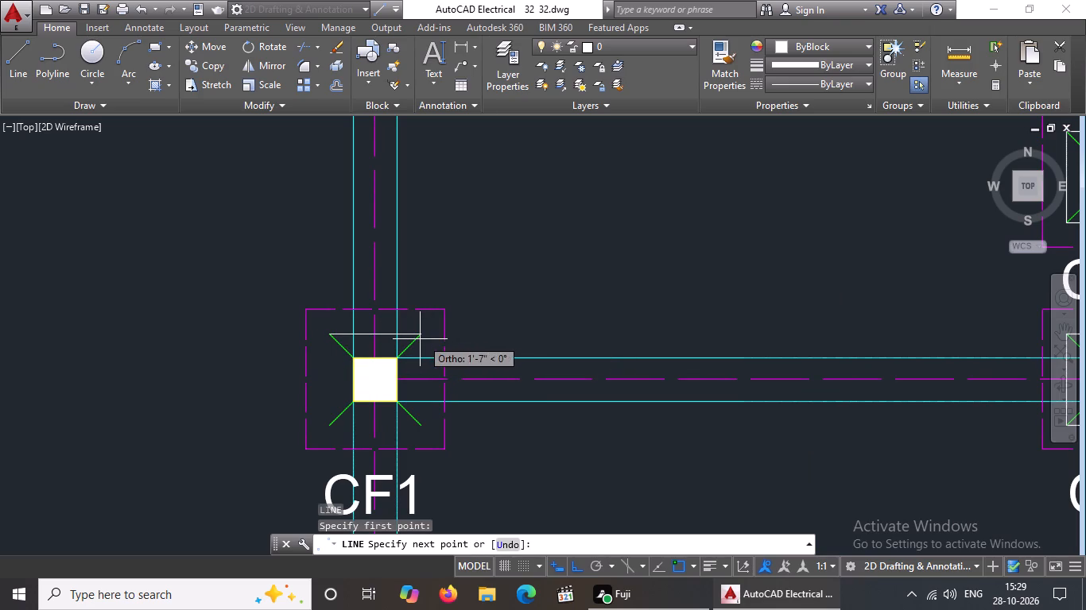
{"action": "left_click", "coordinate": [420, 335]}
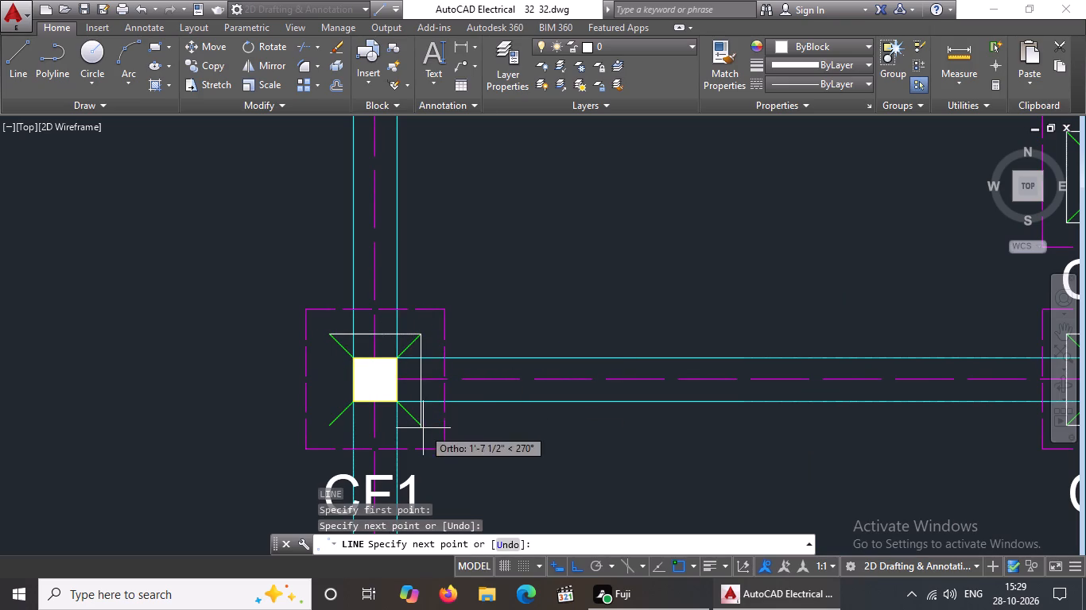
{"action": "left_click", "coordinate": [417, 424]}
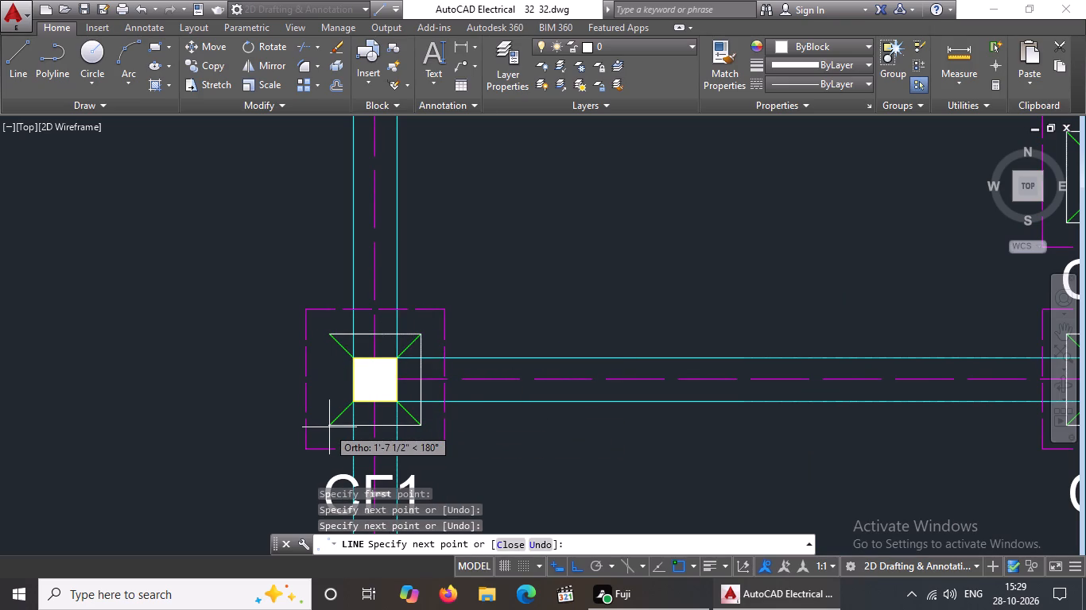
{"action": "left_click", "coordinate": [330, 425]}
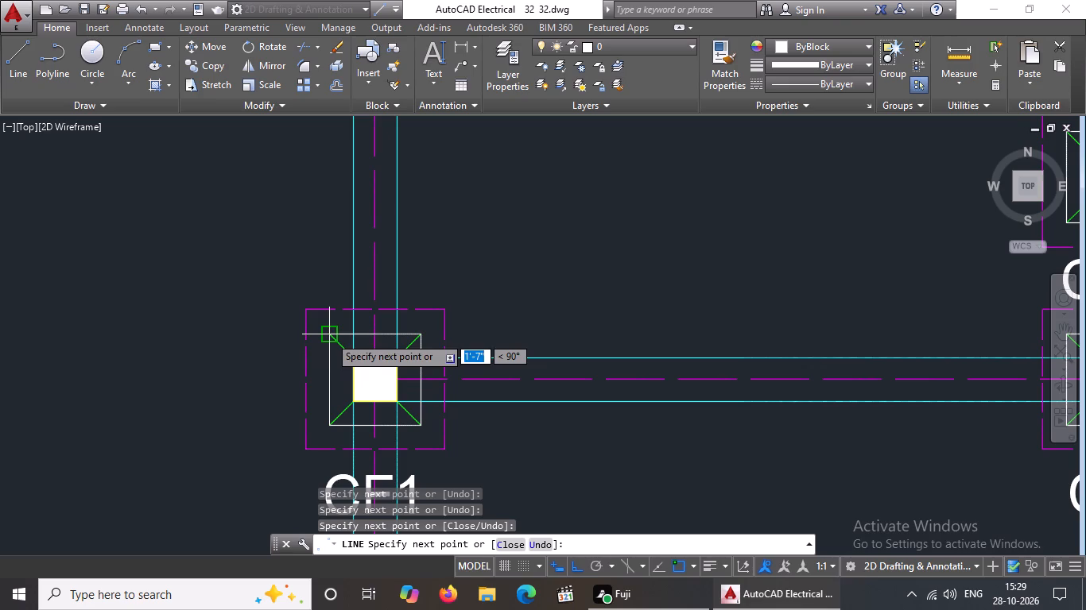
{"action": "left_click", "coordinate": [329, 336]}
{"action": "key", "text": "Escape"}
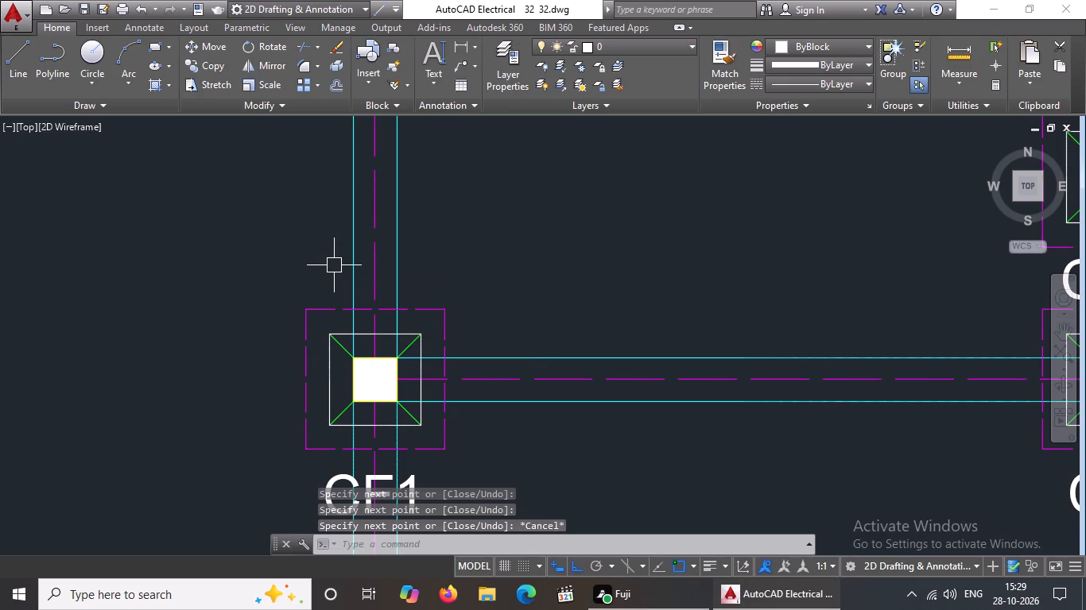
Draw a 1'-7" line square joining the outer ends of the green diagonals on the sixth row's left-column footing.
{"action": "key", "text": "l"}
{"action": "key", "text": "Return"}
{"action": "scroll", "coordinate": [337, 272], "scroll_direction": "down", "scroll_amount": 3}
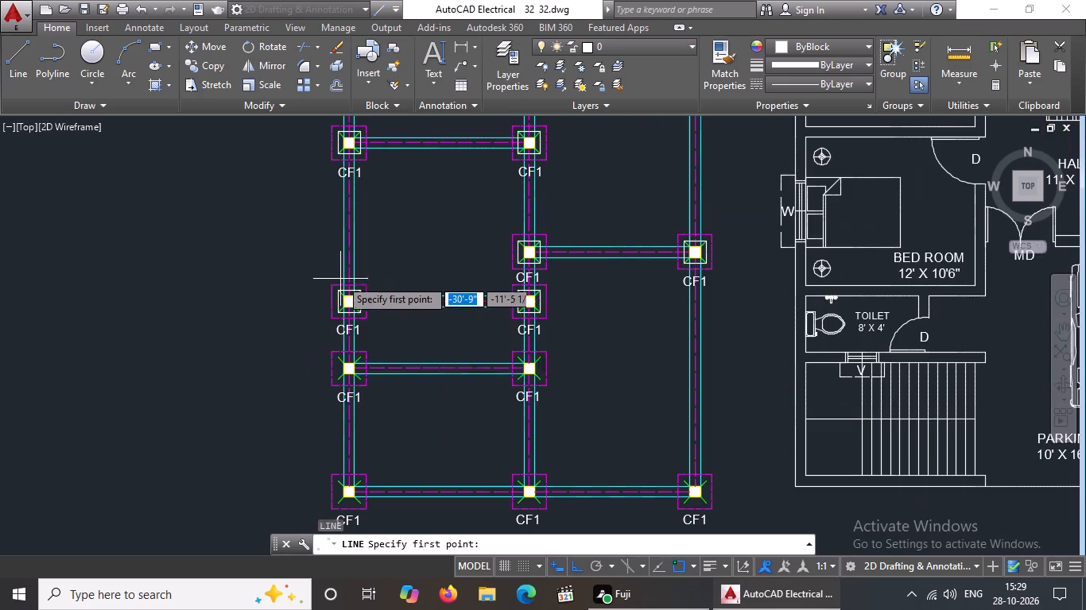
{"action": "scroll", "coordinate": [351, 380], "scroll_direction": "up", "scroll_amount": 4}
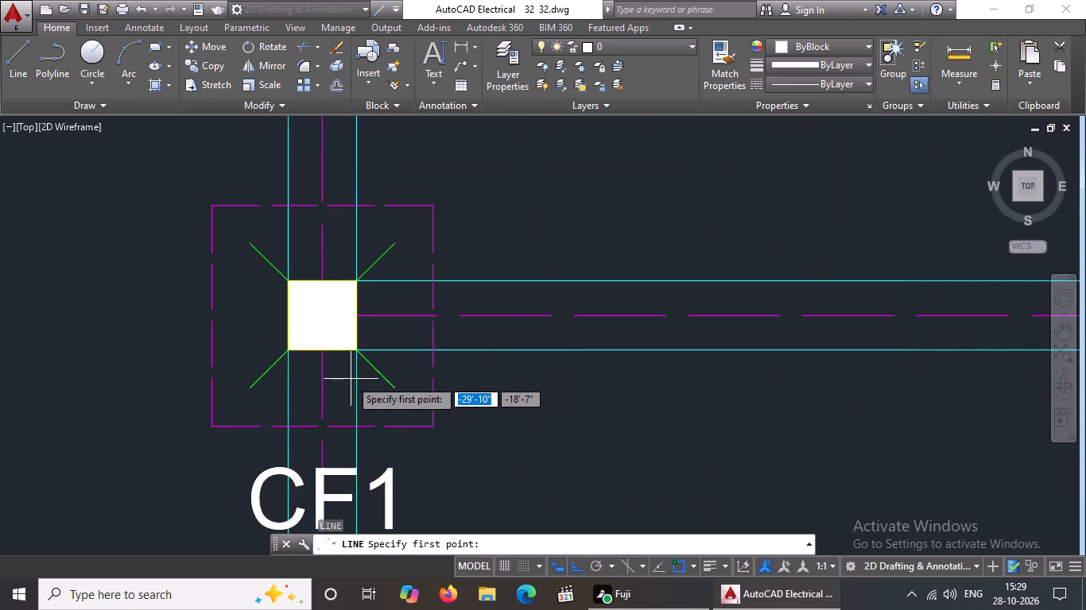
{"action": "left_click", "coordinate": [251, 243]}
{"action": "left_click", "coordinate": [394, 245]}
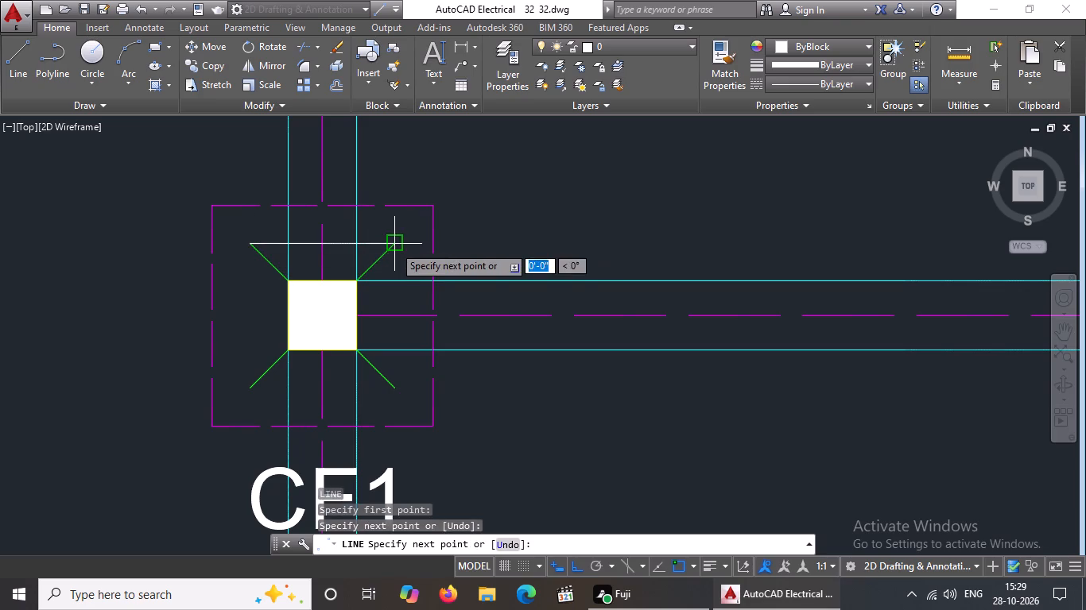
{"action": "scroll", "coordinate": [394, 257], "scroll_direction": "down", "scroll_amount": 4}
{"action": "scroll", "coordinate": [370, 322], "scroll_direction": "up", "scroll_amount": 3}
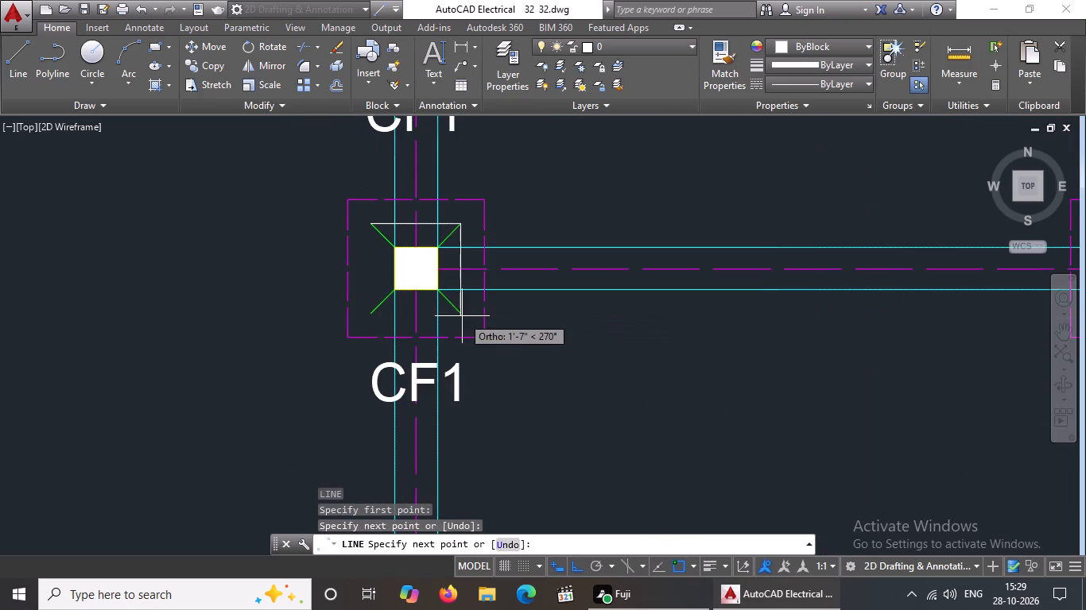
{"action": "scroll", "coordinate": [462, 316], "scroll_direction": "up", "scroll_amount": 3}
{"action": "left_click", "coordinate": [442, 299]}
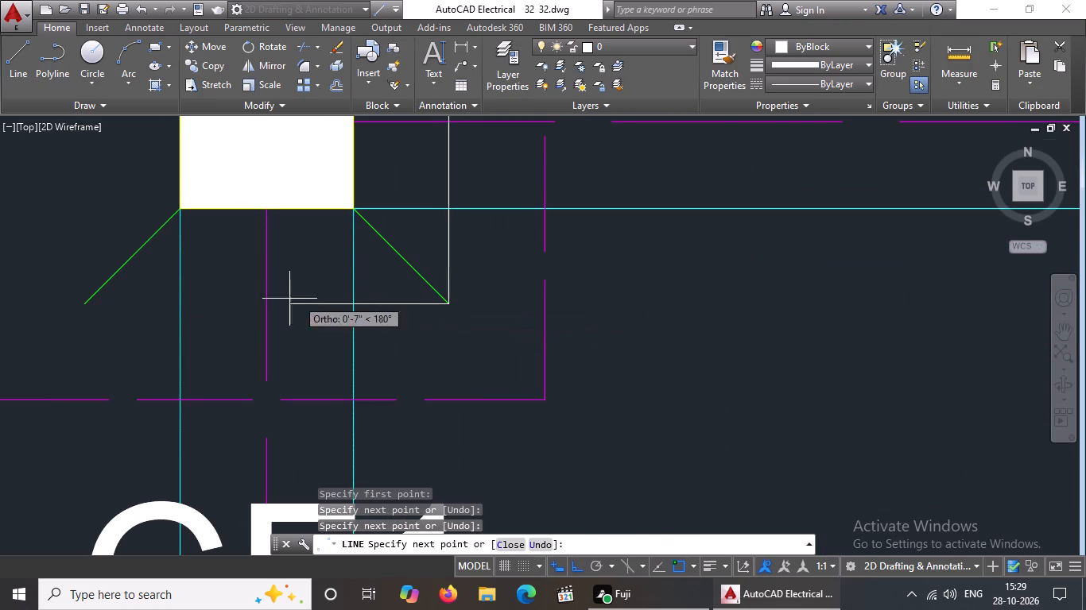
{"action": "left_click", "coordinate": [85, 305]}
{"action": "scroll", "coordinate": [102, 301], "scroll_direction": "down", "scroll_amount": 3}
{"action": "left_click", "coordinate": [107, 217]}
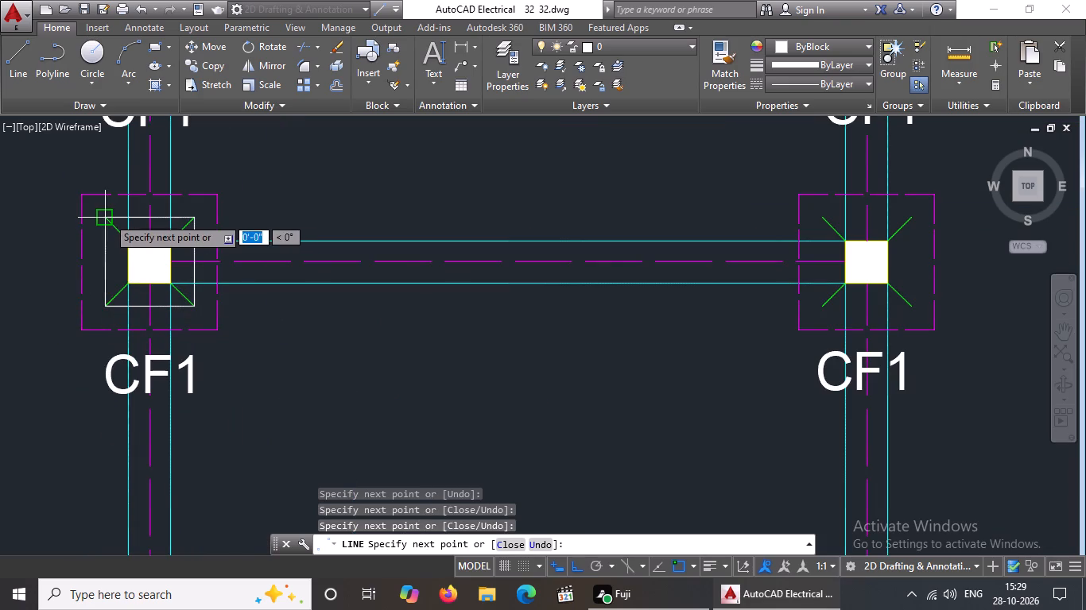
{"action": "key", "text": "Escape"}
Draw a 1'-7" line square joining the outer ends of the green diagonals on the bottom row's left-column footing.
{"action": "key", "text": "l"}
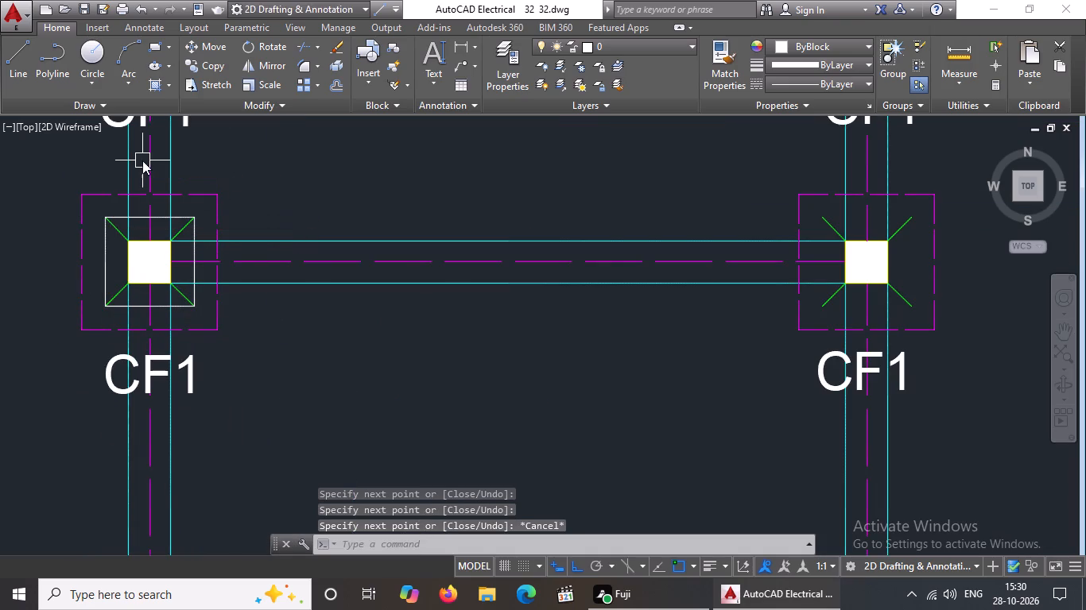
{"action": "key", "text": "Return"}
{"action": "scroll", "coordinate": [405, 271], "scroll_direction": "down", "scroll_amount": 3}
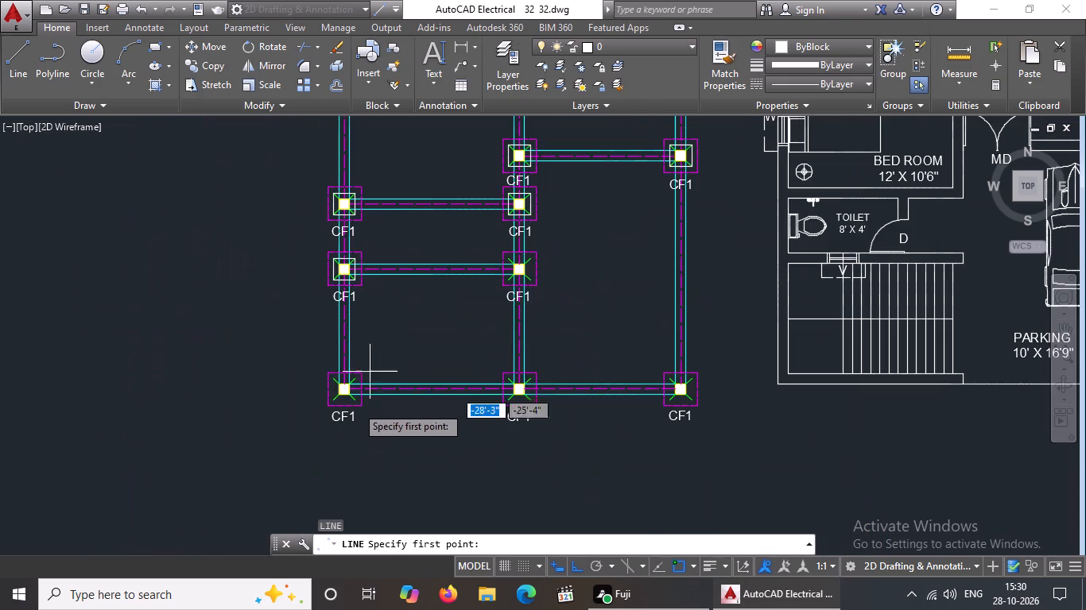
{"action": "scroll", "coordinate": [347, 422], "scroll_direction": "up", "scroll_amount": 2}
{"action": "scroll", "coordinate": [305, 351], "scroll_direction": "up", "scroll_amount": 2}
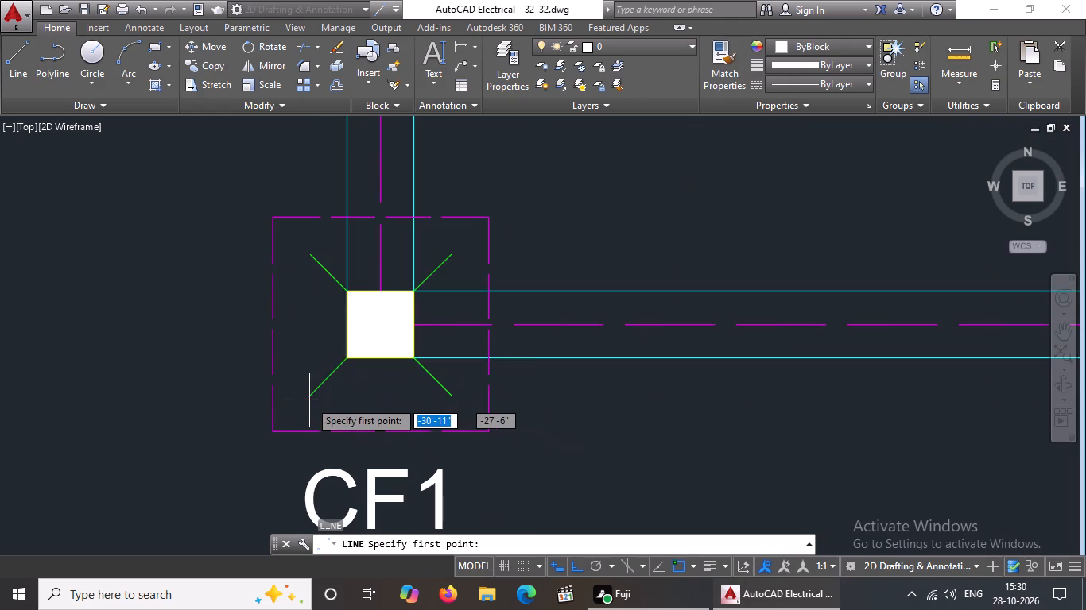
{"action": "left_click", "coordinate": [310, 393]}
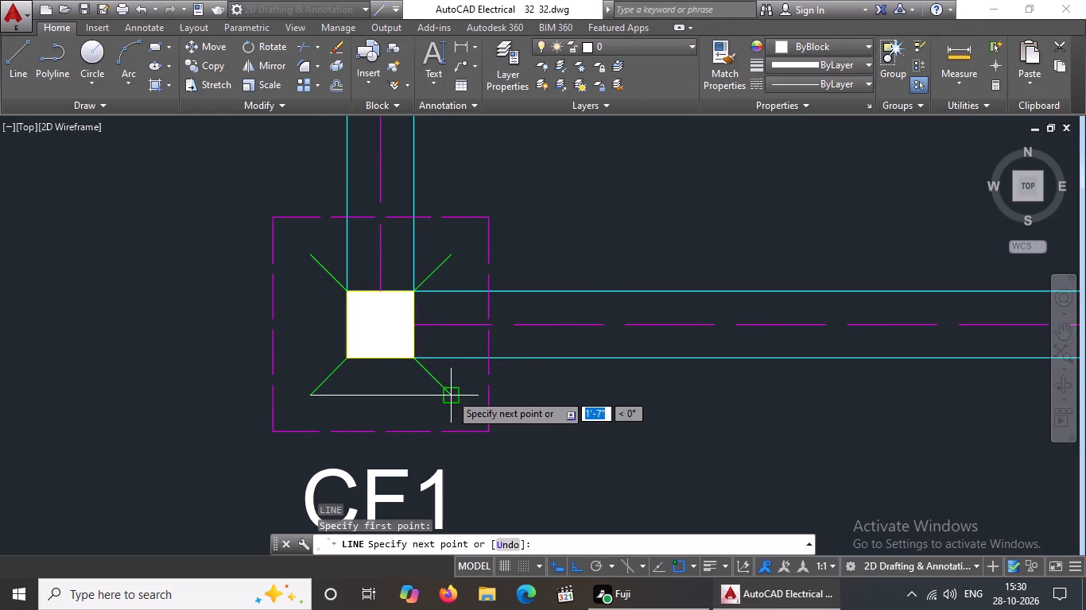
{"action": "left_click", "coordinate": [450, 393]}
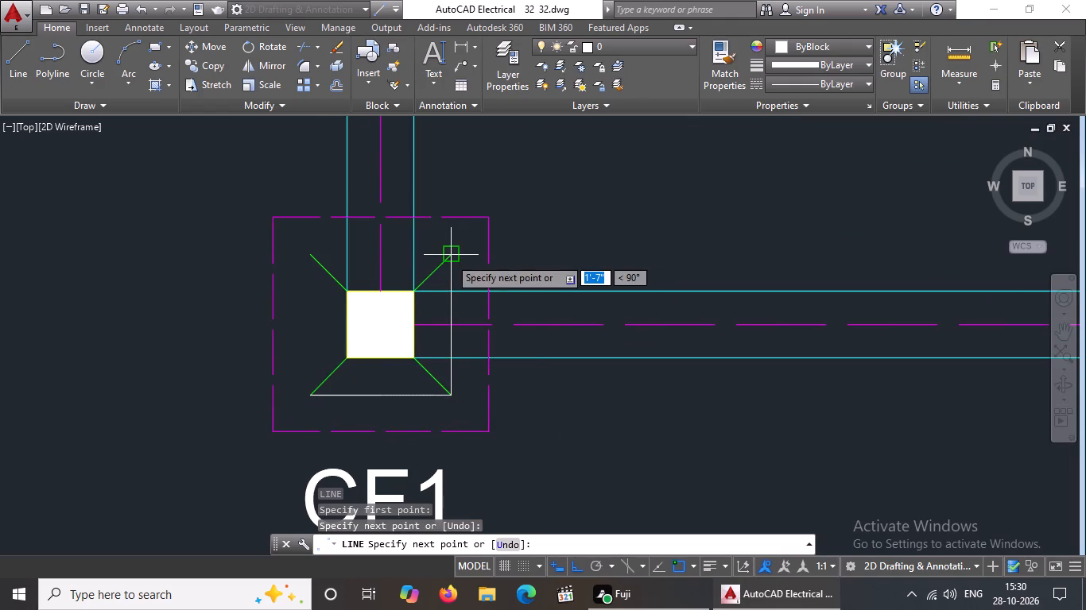
{"action": "left_click", "coordinate": [449, 257]}
{"action": "left_click", "coordinate": [314, 254]}
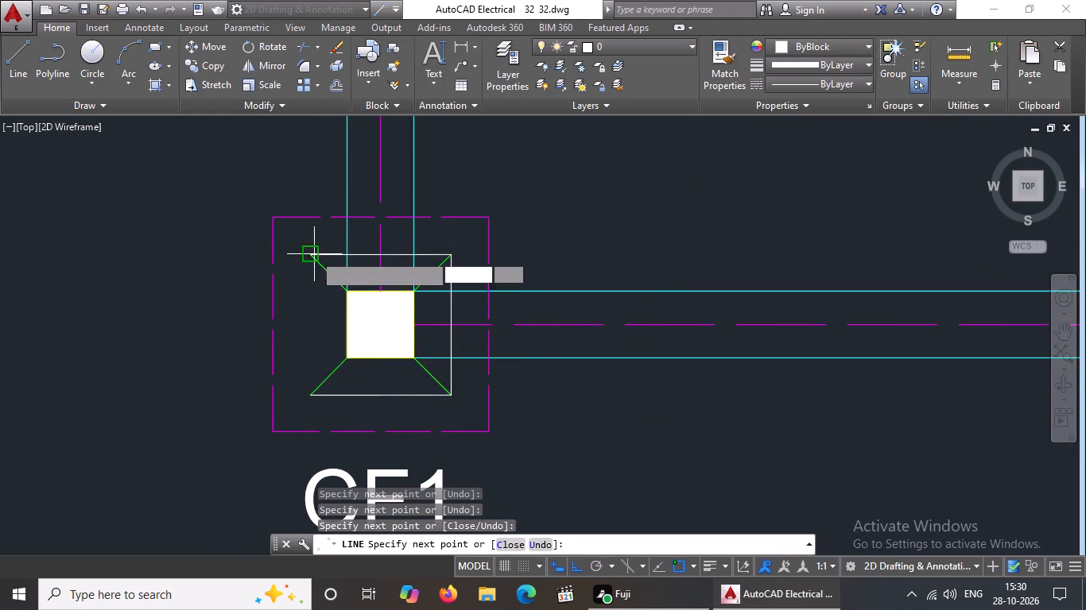
{"action": "left_click", "coordinate": [312, 391]}
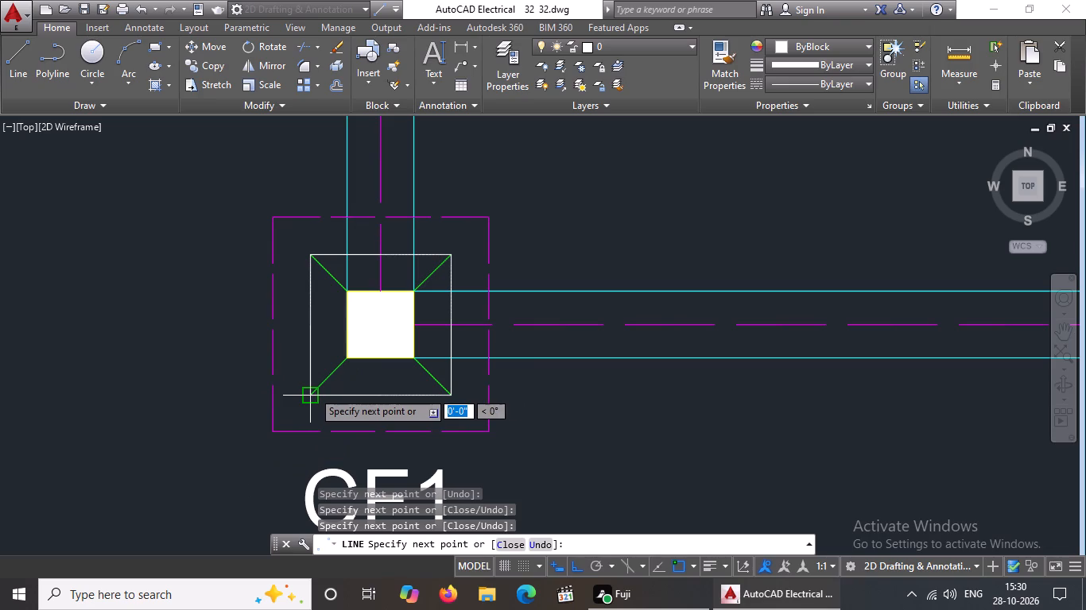
{"action": "key", "text": "Escape"}
Draw a 1'-7" line square joining the outer ends of the green diagonals on the bottom row's middle-column footing.
{"action": "key", "text": "l"}
{"action": "key", "text": "Return"}
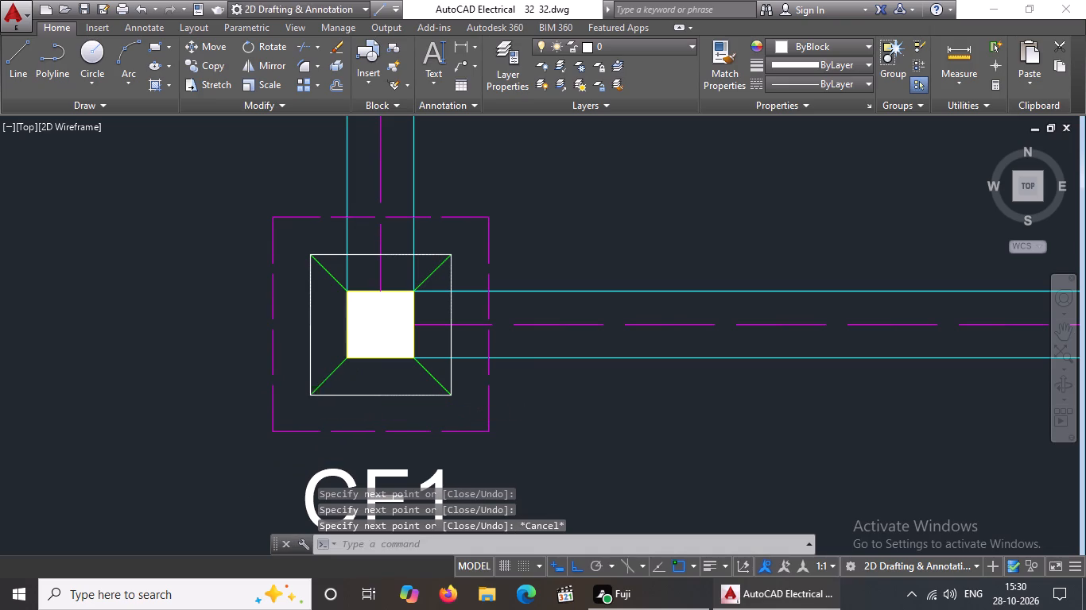
{"action": "scroll", "coordinate": [301, 354], "scroll_direction": "down", "scroll_amount": 2}
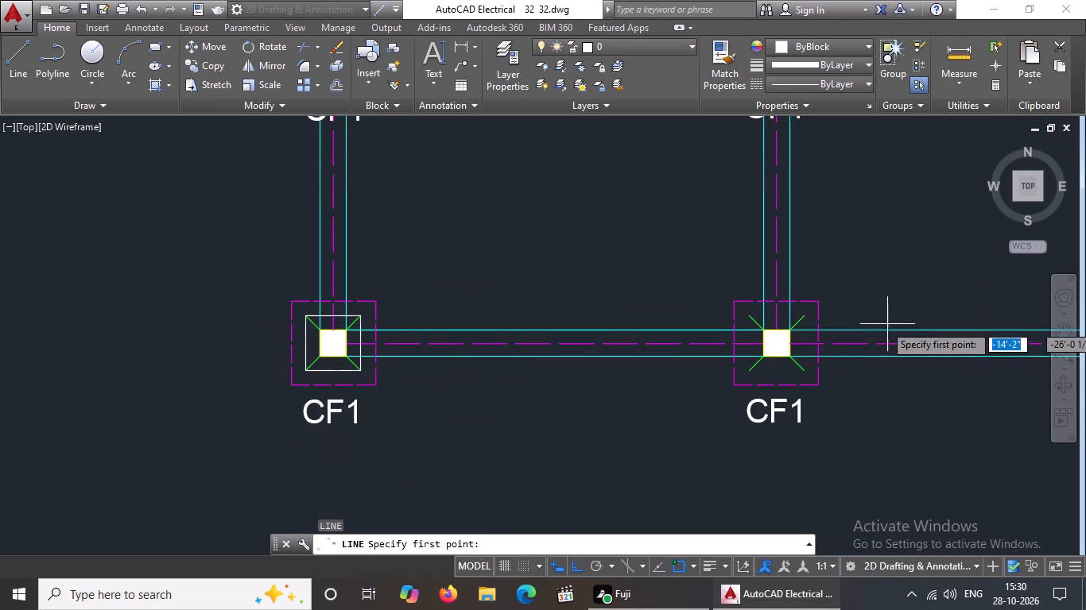
{"action": "scroll", "coordinate": [885, 325], "scroll_direction": "up", "scroll_amount": 4}
{"action": "scroll", "coordinate": [745, 355], "scroll_direction": "down", "scroll_amount": 3}
{"action": "scroll", "coordinate": [526, 434], "scroll_direction": "down", "scroll_amount": 2}
{"action": "scroll", "coordinate": [518, 447], "scroll_direction": "up", "scroll_amount": 2}
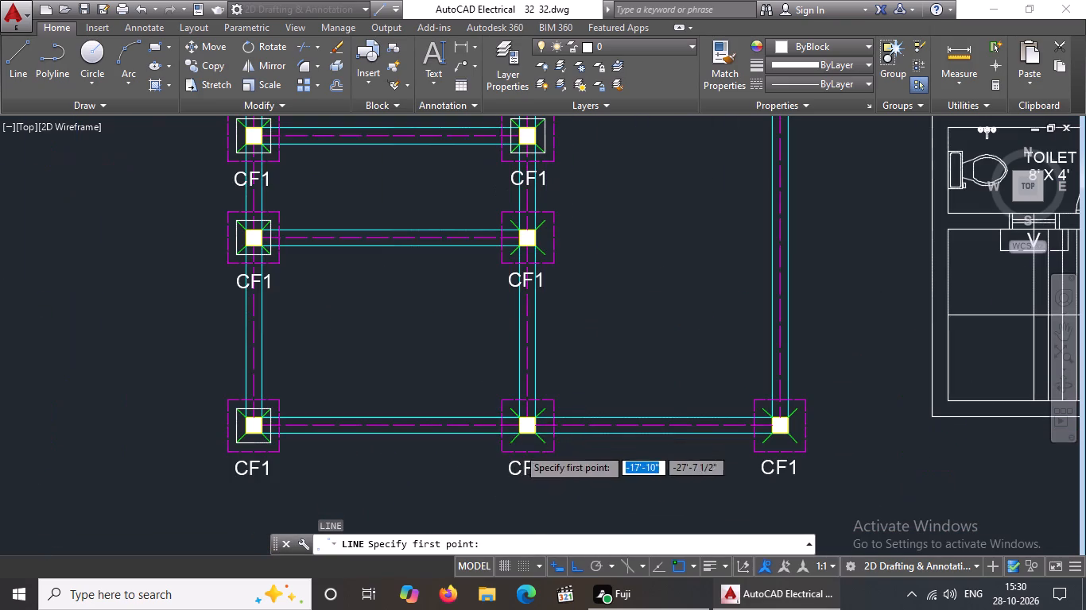
{"action": "scroll", "coordinate": [518, 447], "scroll_direction": "up", "scroll_amount": 2}
{"action": "left_click", "coordinate": [458, 421]}
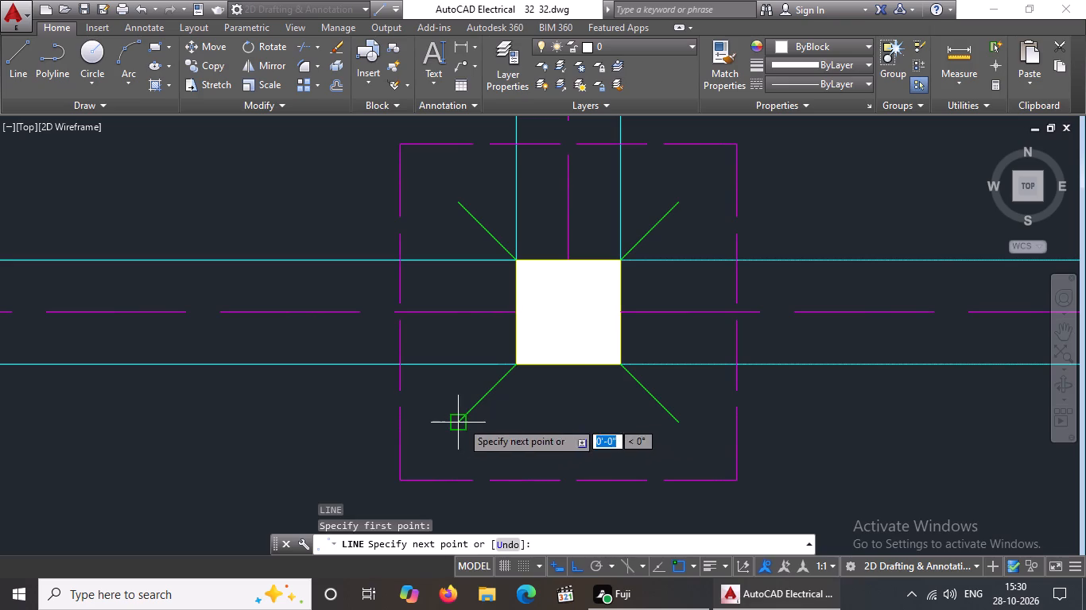
{"action": "left_click", "coordinate": [679, 421]}
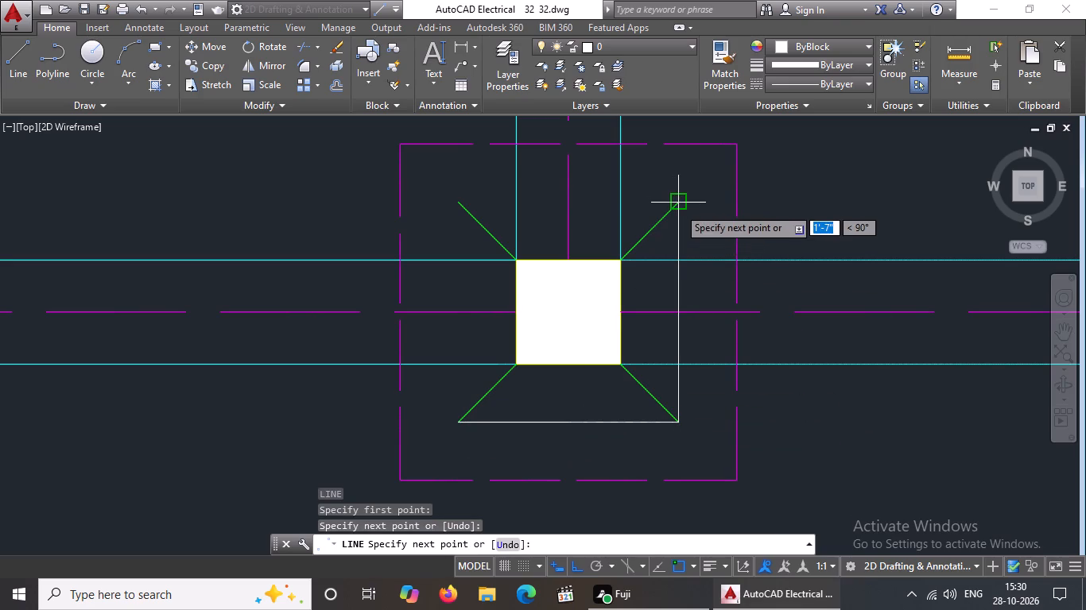
{"action": "left_click", "coordinate": [678, 207]}
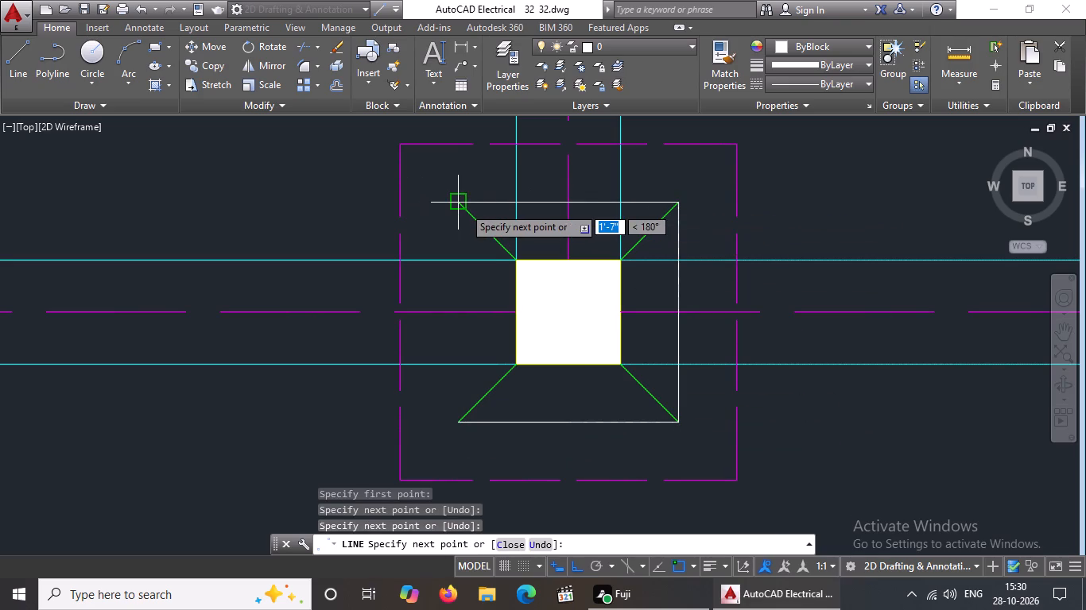
{"action": "left_click", "coordinate": [460, 200]}
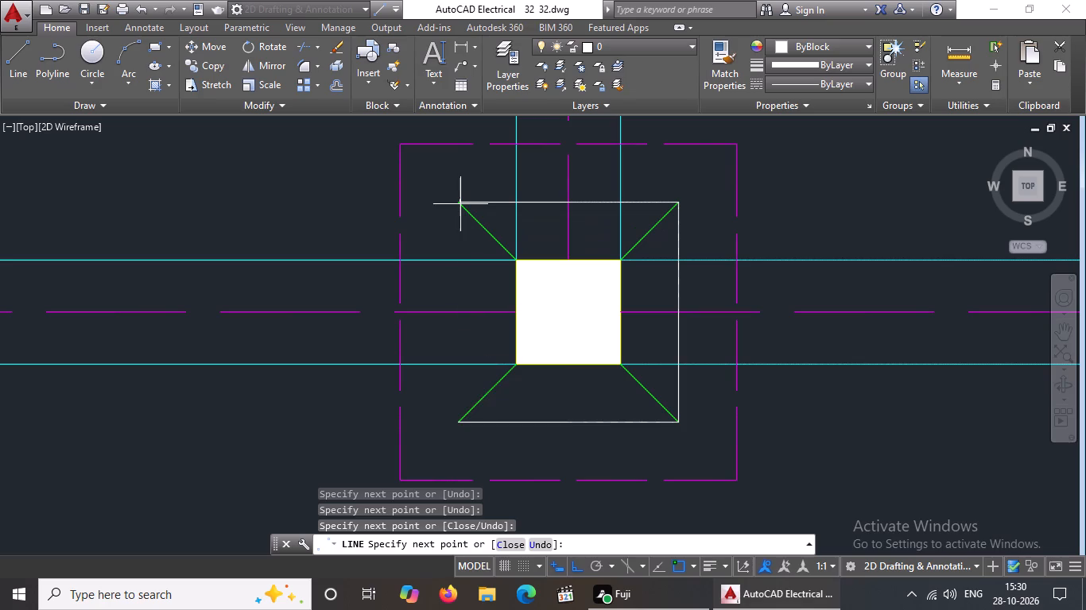
{"action": "left_click", "coordinate": [463, 424]}
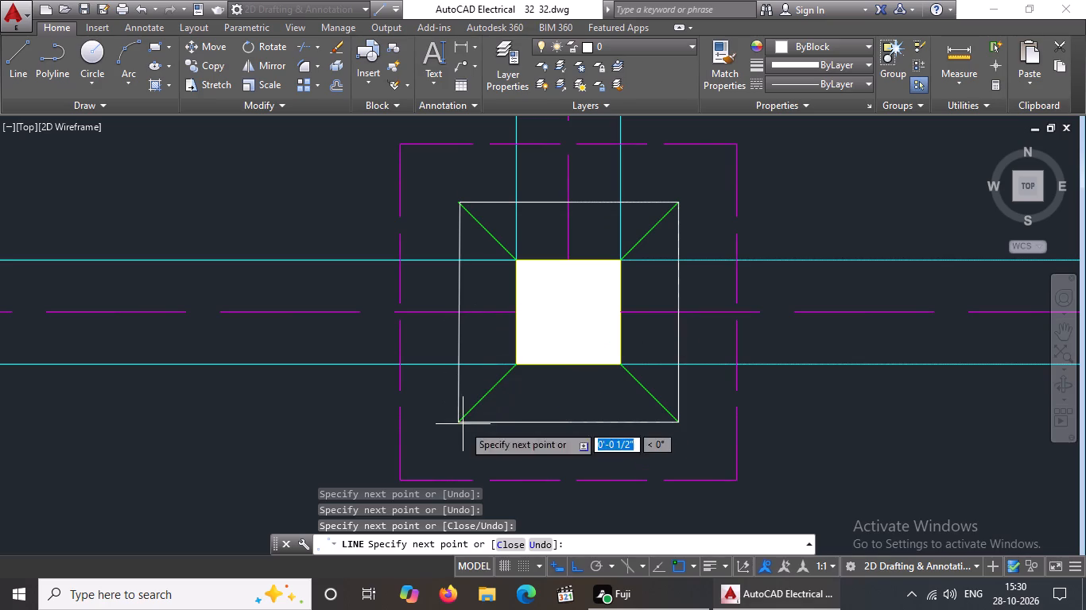
{"action": "key", "text": "Escape"}
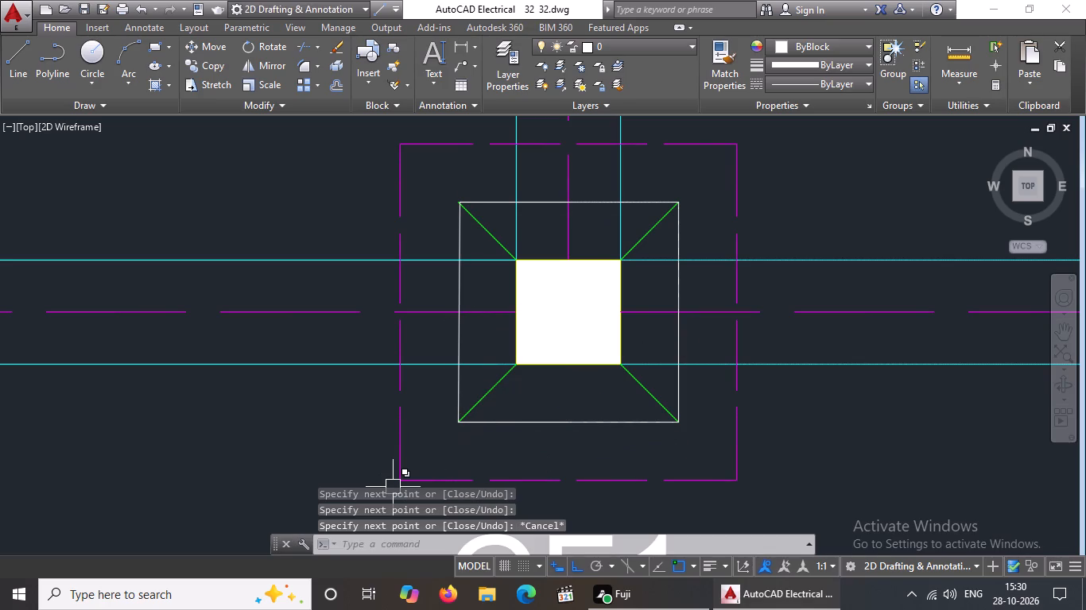
Draw a 1'-7" line square joining the outer ends of the green diagonals on the bottom row's right-column footing.
{"action": "key", "text": "l"}
{"action": "key", "text": "Return"}
{"action": "scroll", "coordinate": [430, 429], "scroll_direction": "down", "scroll_amount": 3}
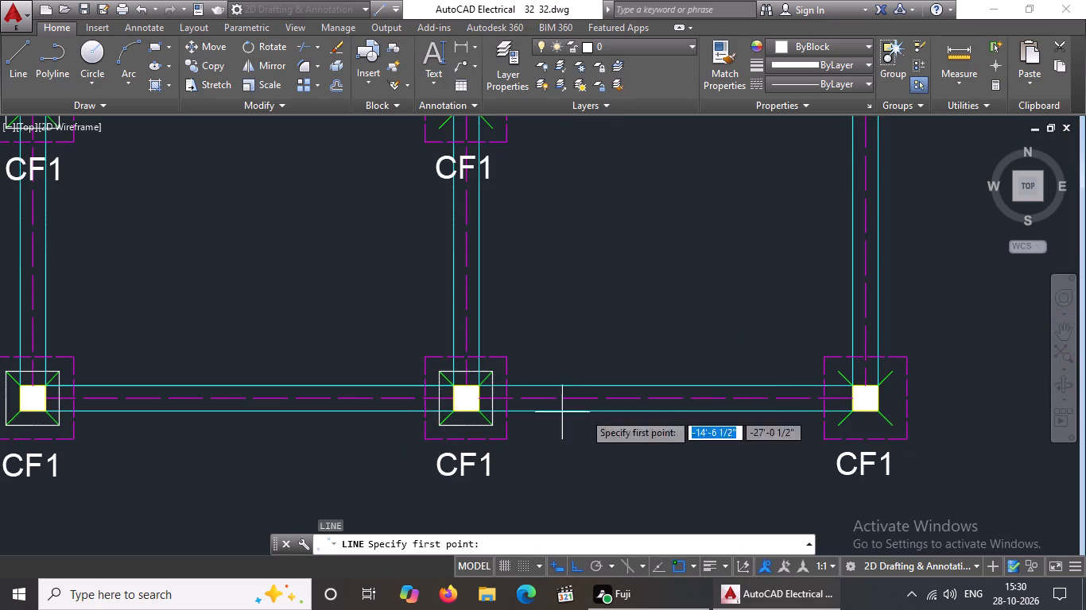
{"action": "scroll", "coordinate": [891, 376], "scroll_direction": "up", "scroll_amount": 2}
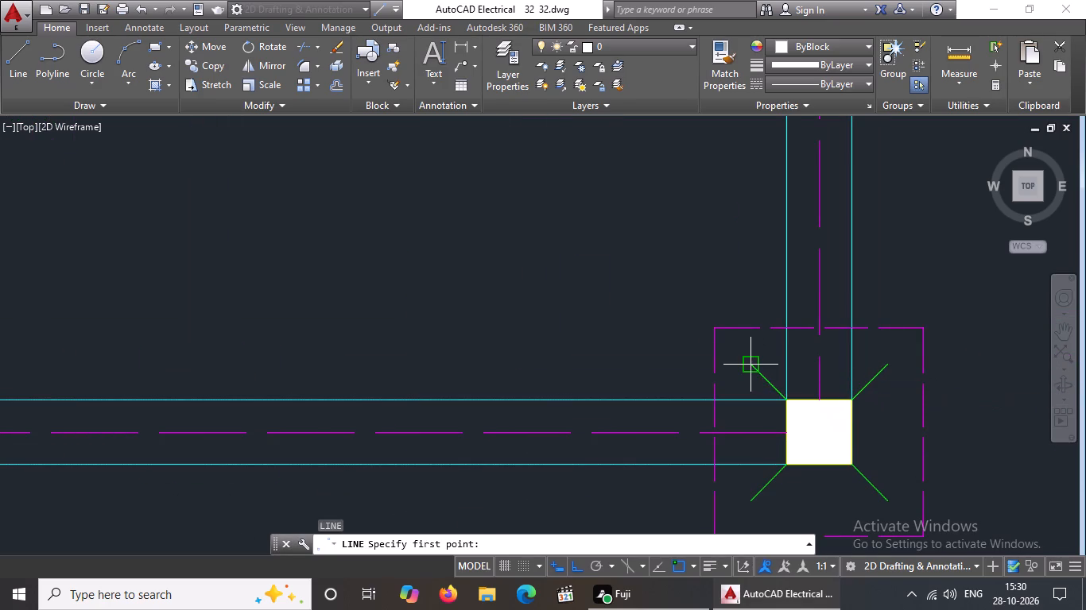
{"action": "left_click", "coordinate": [751, 366]}
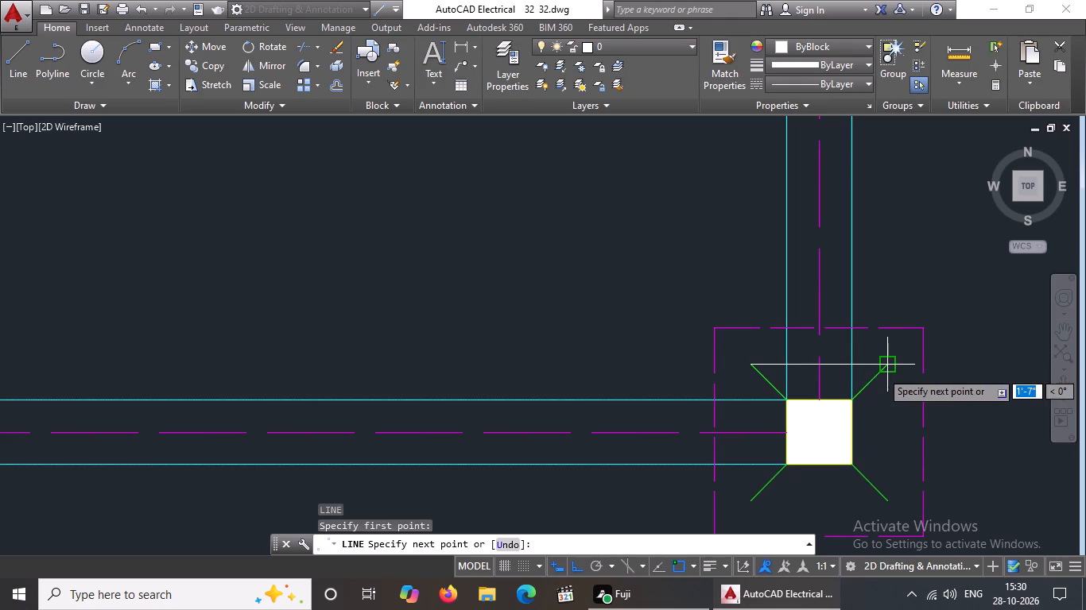
{"action": "left_click", "coordinate": [881, 371]}
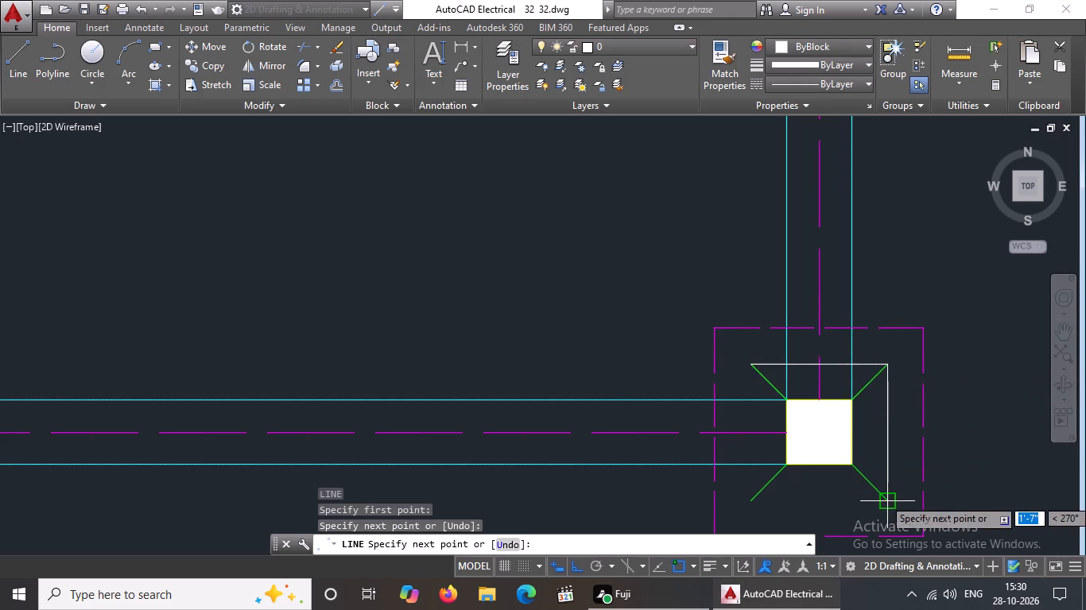
{"action": "left_click", "coordinate": [886, 498]}
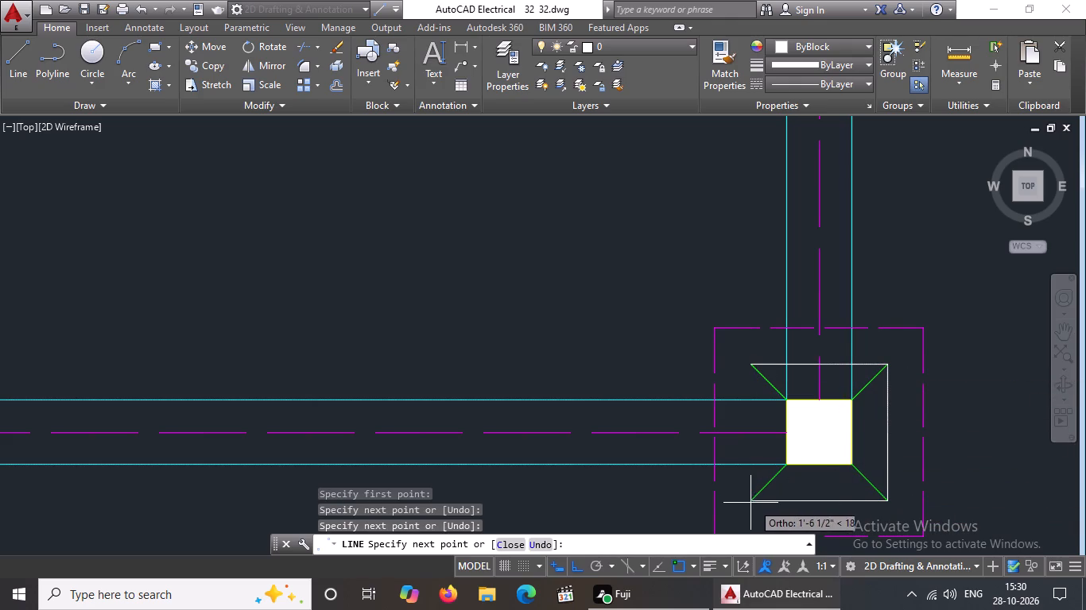
{"action": "left_click", "coordinate": [752, 500]}
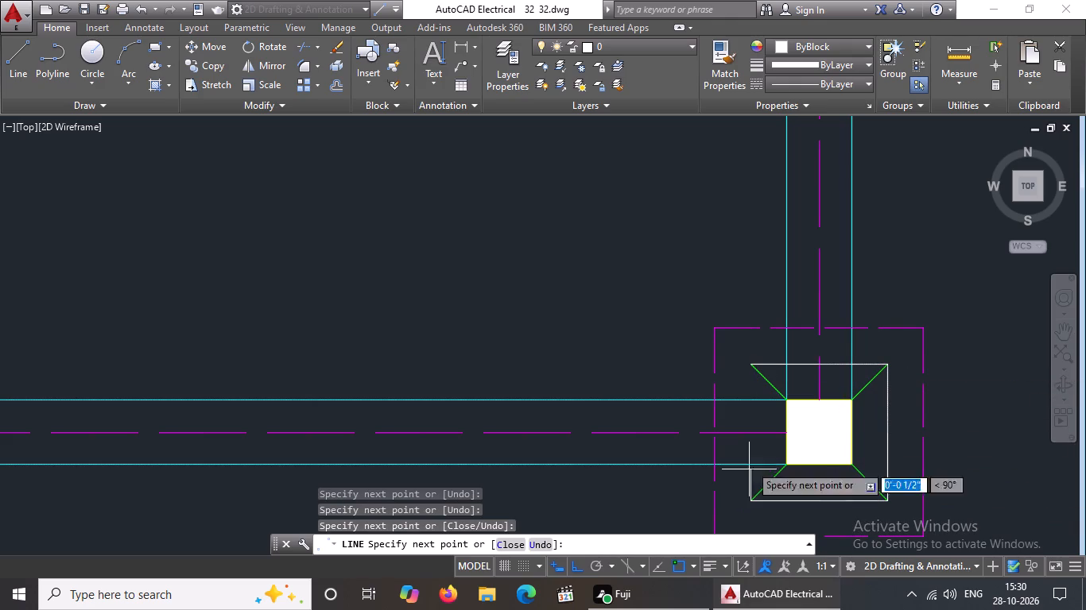
{"action": "left_click", "coordinate": [753, 367]}
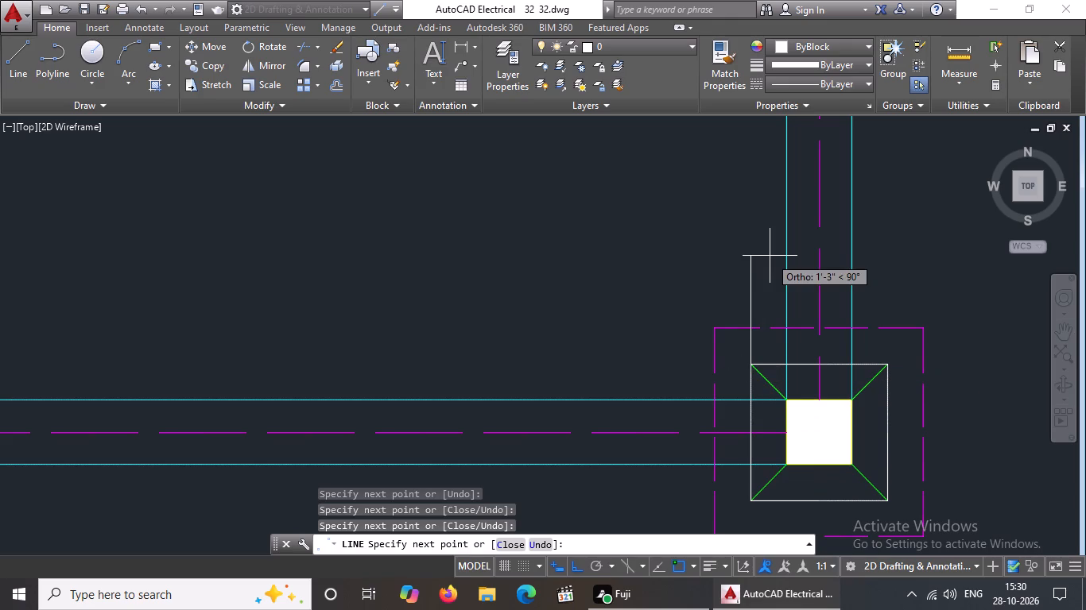
{"action": "key", "text": "Escape"}
Draw a 1'-7" line square joining the outer ends of the green diagonals on the sixth row's middle-column footing.
{"action": "key", "text": "l"}
{"action": "key", "text": "Return"}
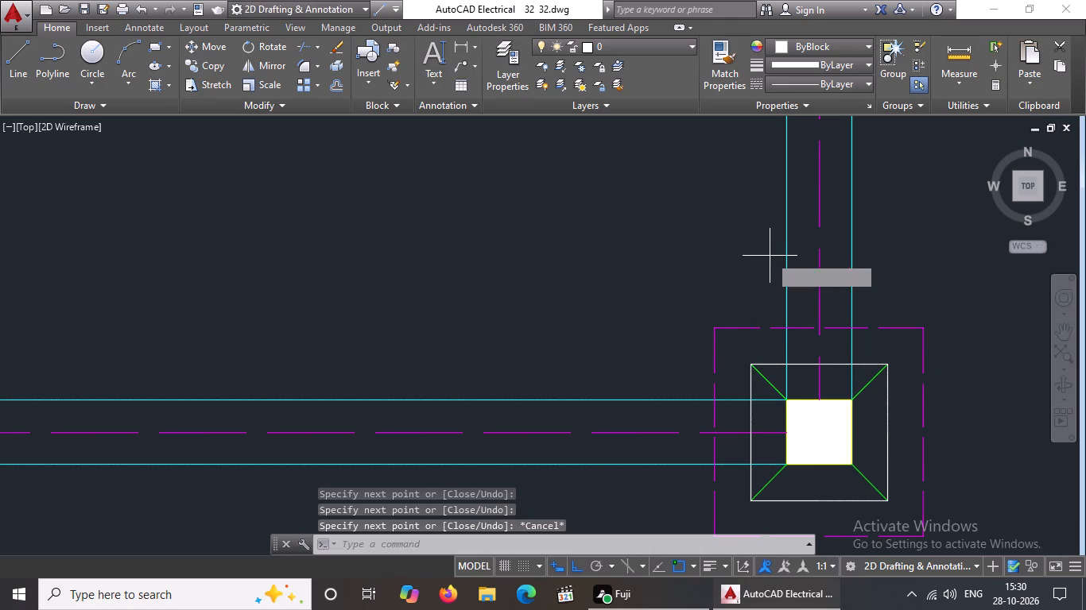
{"action": "scroll", "coordinate": [769, 269], "scroll_direction": "down", "scroll_amount": 3}
{"action": "middle_click_drag", "start_coordinate": [645, 259], "coordinate": [643, 272]}
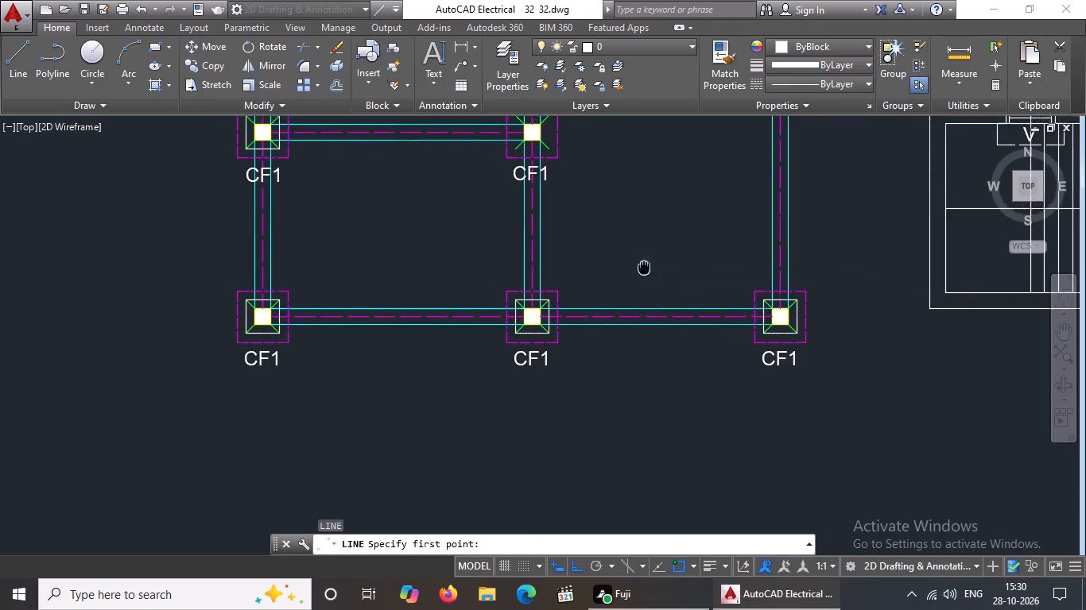
{"action": "middle_click_drag", "start_coordinate": [643, 272], "coordinate": [616, 418]}
{"action": "scroll", "coordinate": [506, 283], "scroll_direction": "up", "scroll_amount": 3}
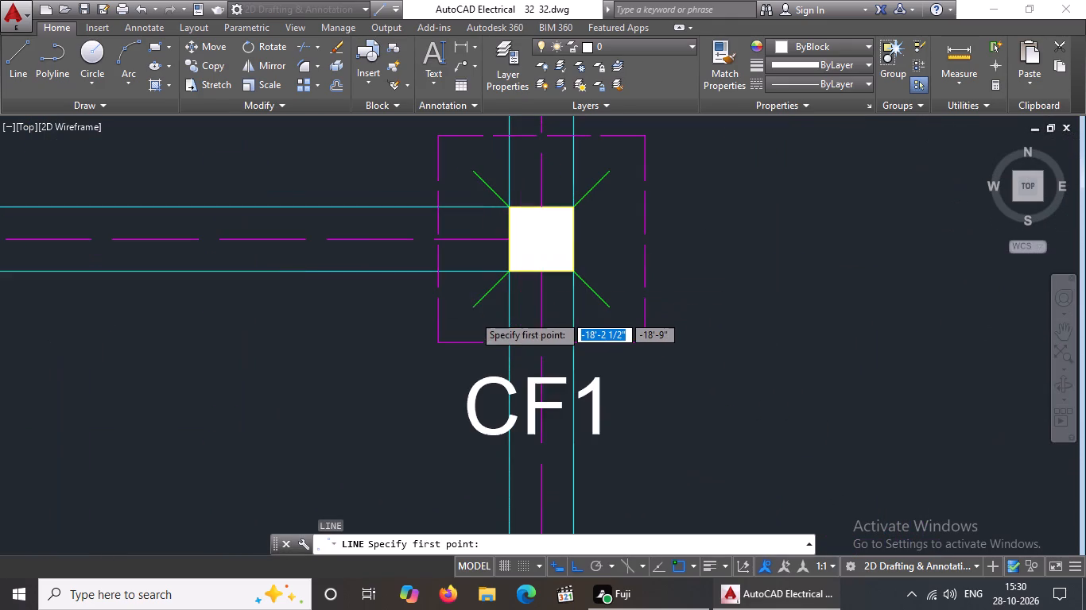
{"action": "left_click", "coordinate": [473, 305]}
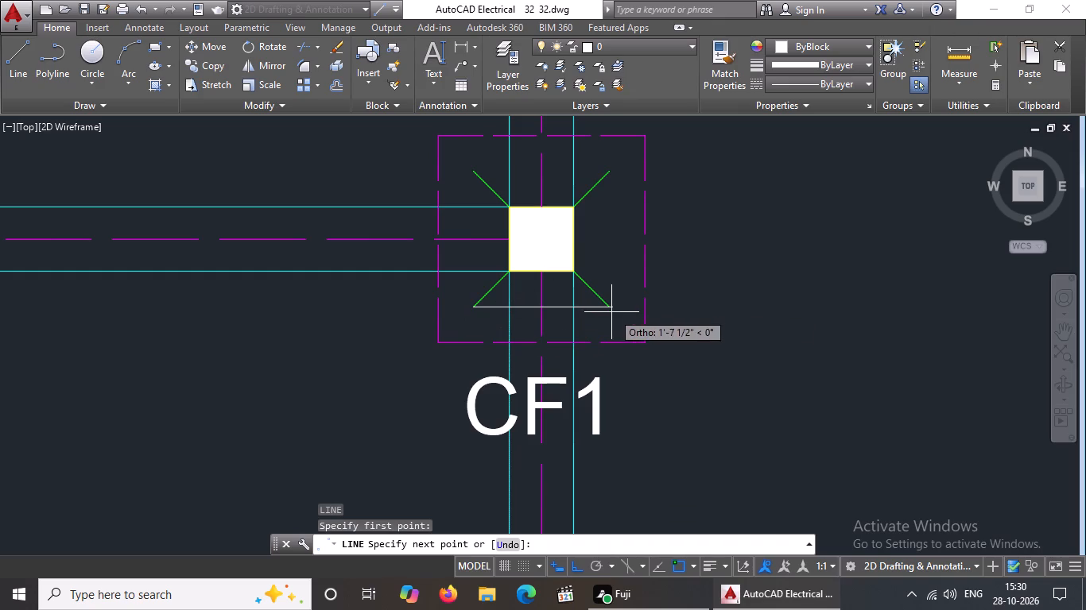
{"action": "left_click", "coordinate": [609, 303]}
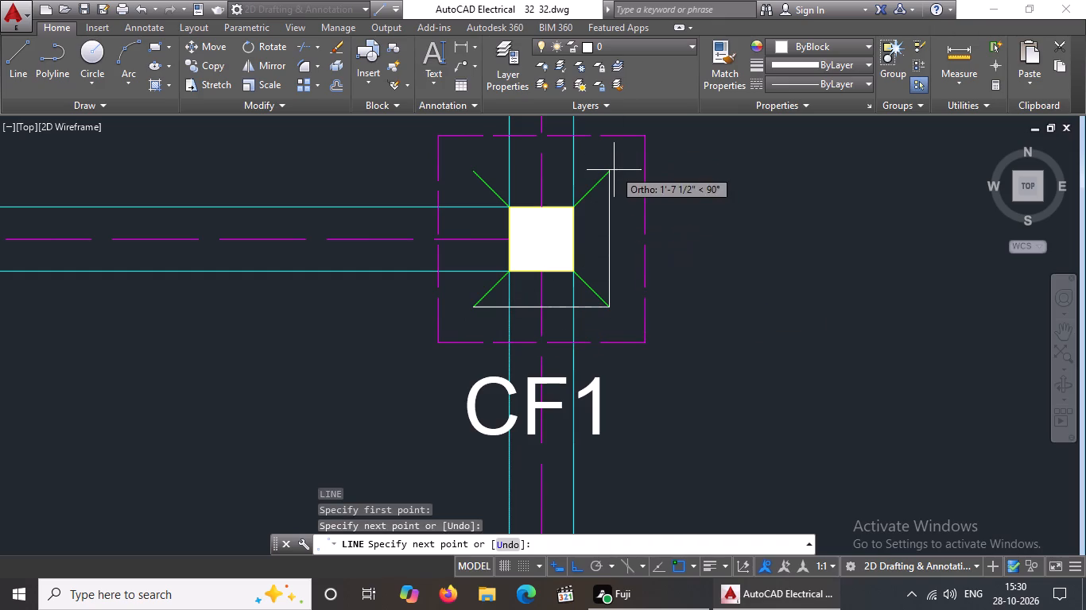
{"action": "left_click", "coordinate": [607, 172]}
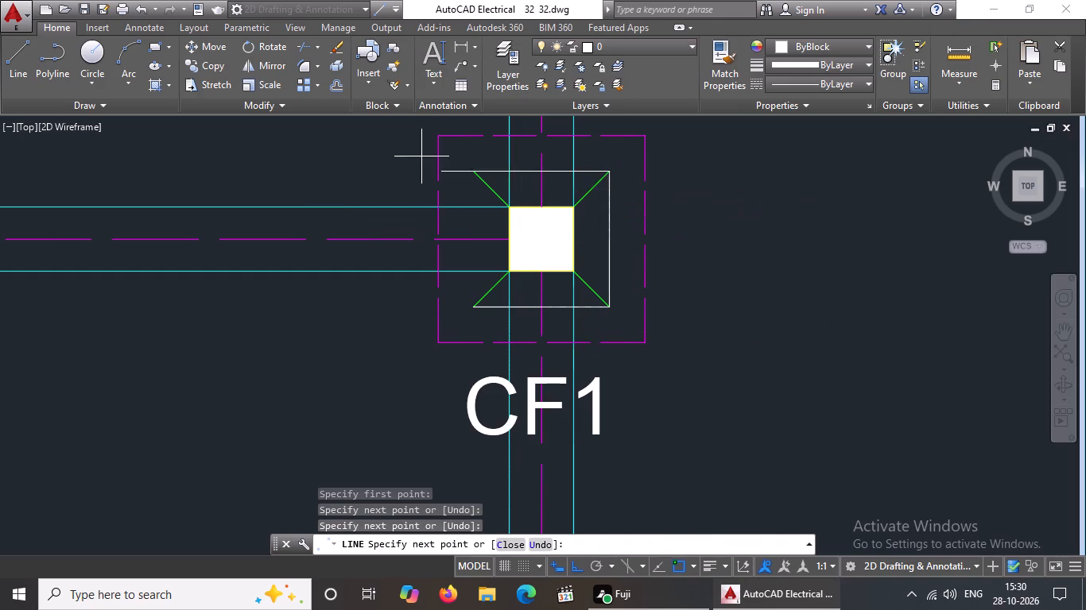
{"action": "left_click_drag", "start_coordinate": [475, 174], "coordinate": [475, 196]}
{"action": "left_click", "coordinate": [479, 307]}
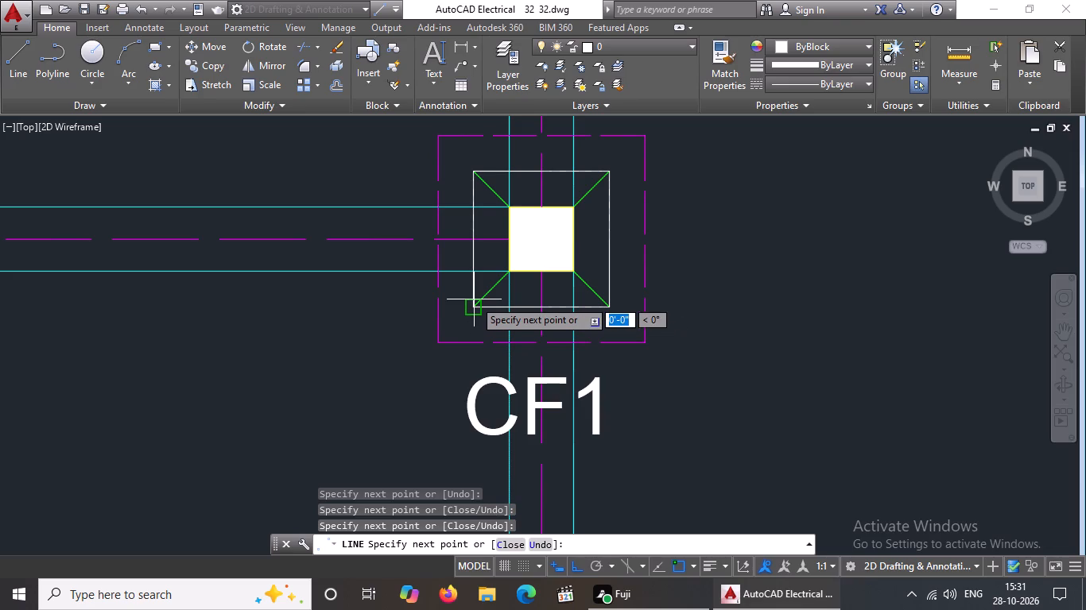
{"action": "key", "text": "Escape"}
Examine the squares on all CF1 footings and the foundation layout beside the ground and first floor plans.
{"action": "scroll", "coordinate": [526, 281], "scroll_direction": "down", "scroll_amount": 3}
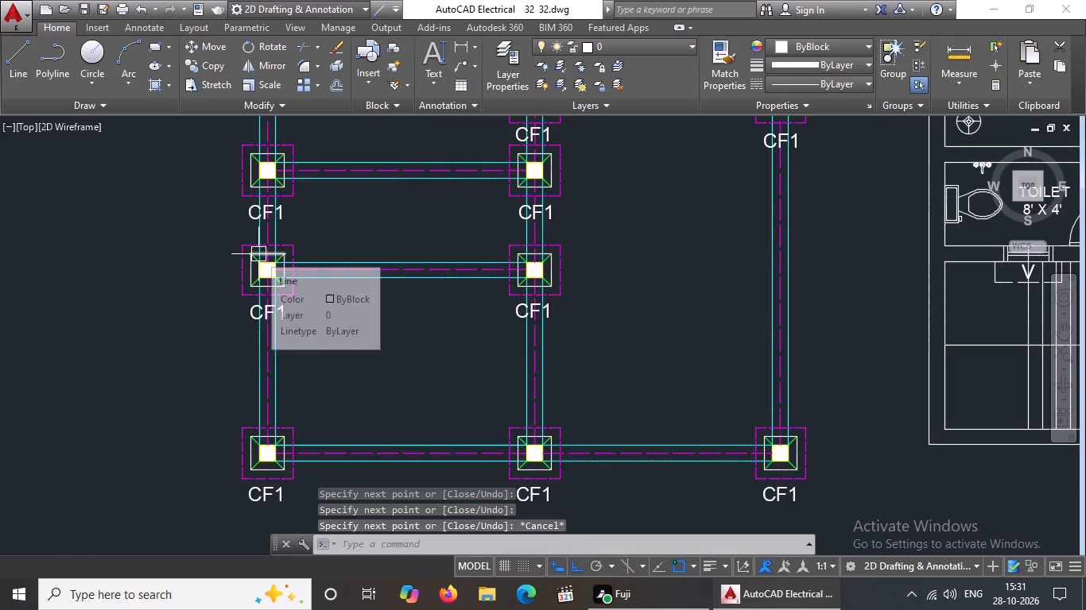
{"action": "scroll", "coordinate": [258, 254], "scroll_direction": "down", "scroll_amount": 2}
{"action": "scroll", "coordinate": [306, 281], "scroll_direction": "up", "scroll_amount": 1}
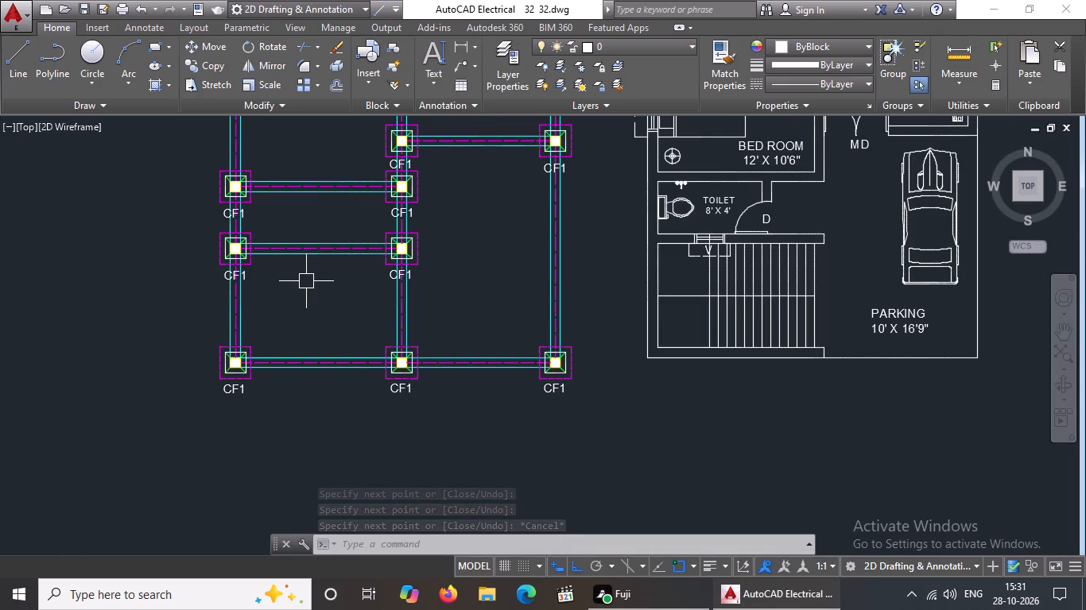
{"action": "scroll", "coordinate": [309, 279], "scroll_direction": "down", "scroll_amount": 2}
{"action": "middle_click_drag", "start_coordinate": [320, 247], "coordinate": [292, 420]}
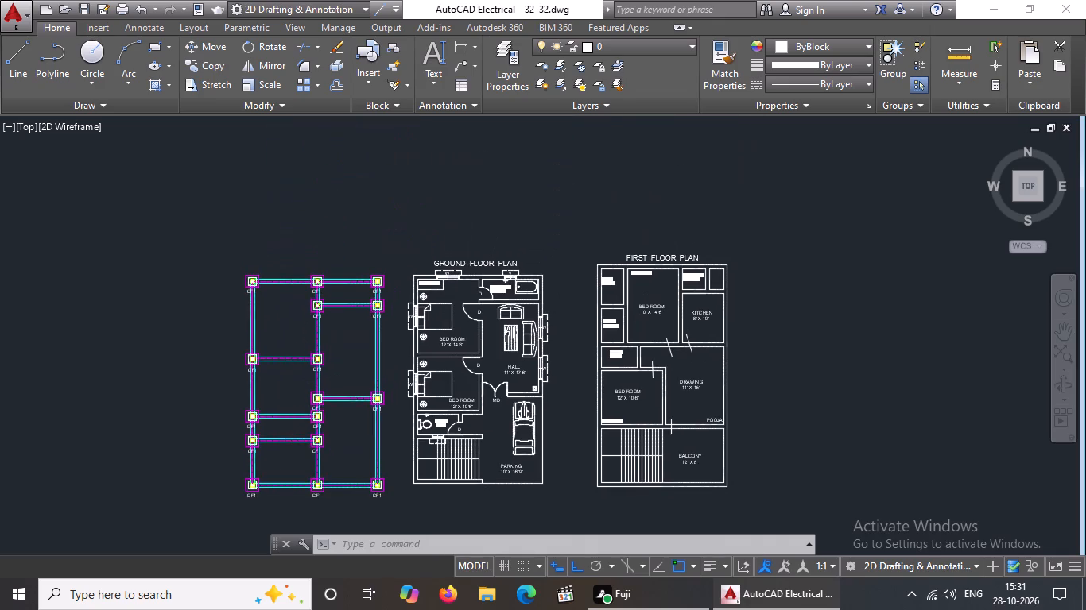
{"action": "scroll", "coordinate": [301, 398], "scroll_direction": "up", "scroll_amount": 1}
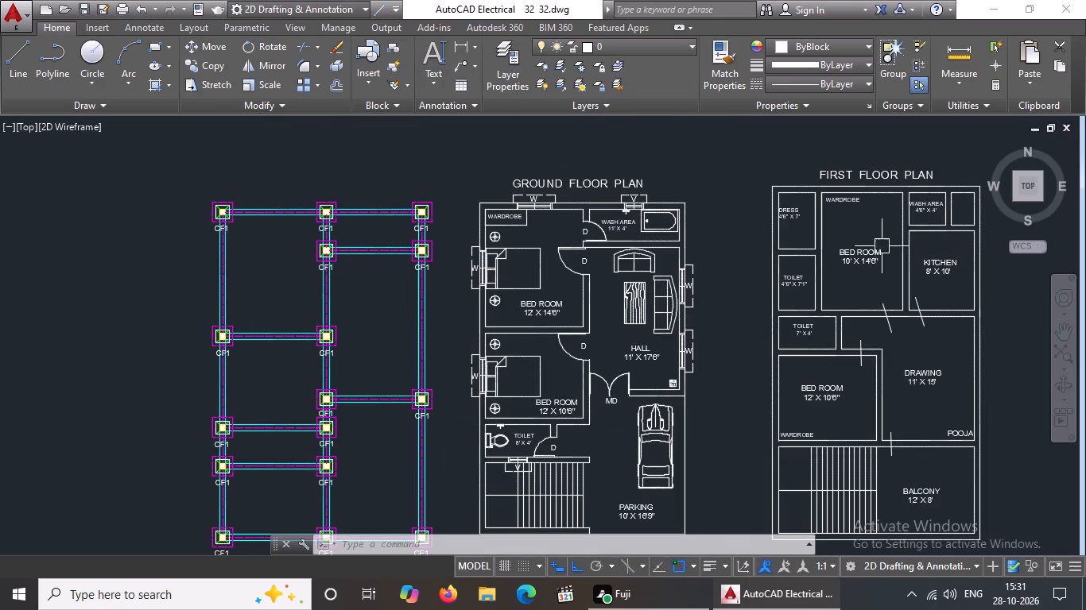
{"action": "scroll", "coordinate": [847, 249], "scroll_direction": "down", "scroll_amount": 2}
{"action": "scroll", "coordinate": [924, 257], "scroll_direction": "up", "scroll_amount": 1}
{"action": "scroll", "coordinate": [781, 233], "scroll_direction": "up", "scroll_amount": 1}
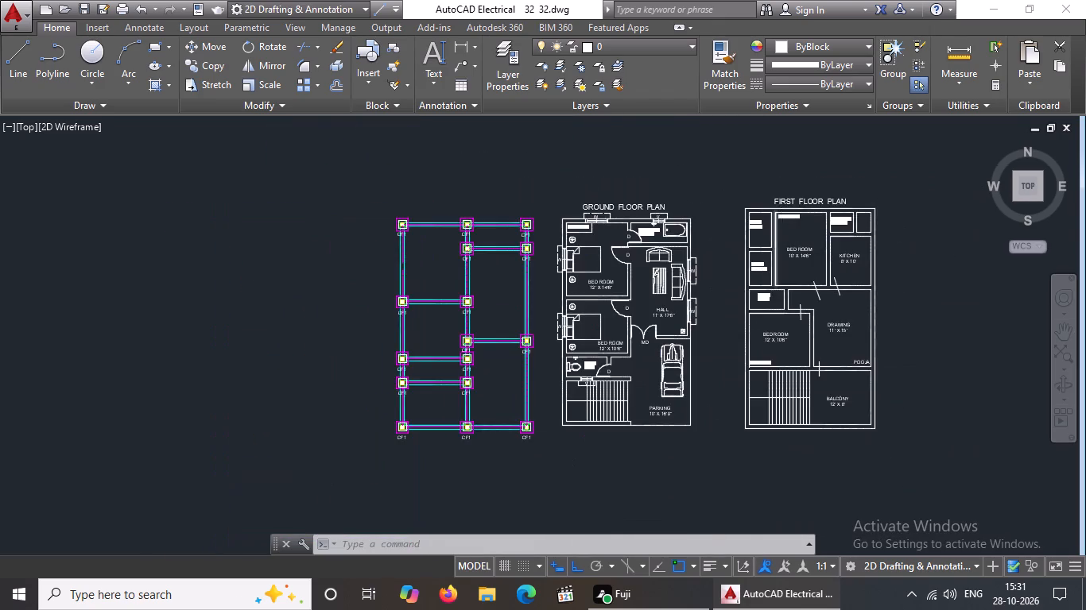
Extend the DRESS room's top and bottom wall lines to the BED ROOM's adjacent wall line on the first floor plan.
{"action": "scroll", "coordinate": [781, 233], "scroll_direction": "up", "scroll_amount": 2}
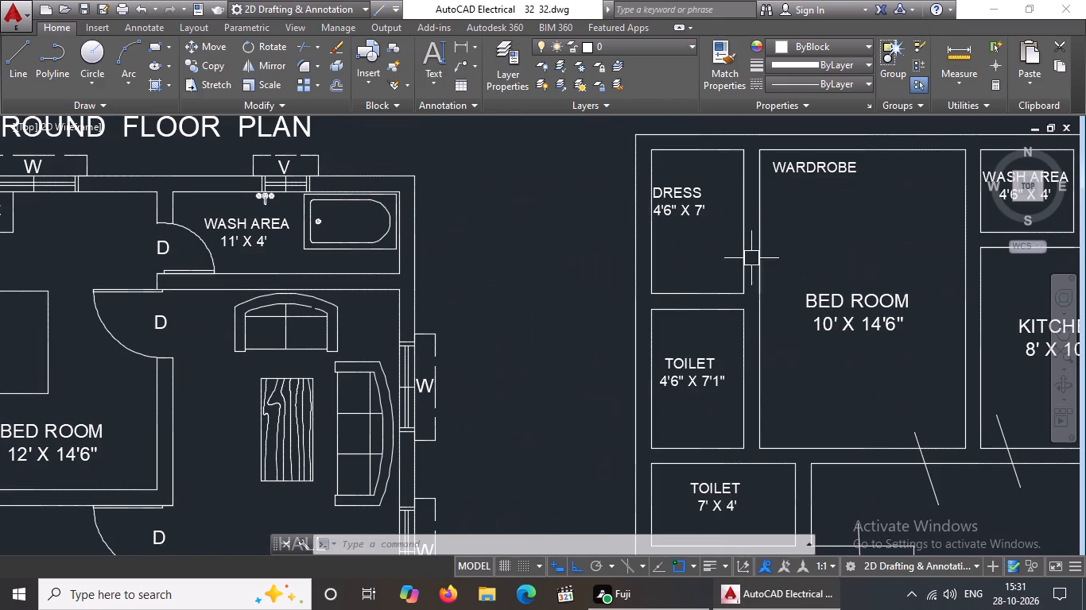
{"action": "middle_click_drag", "start_coordinate": [744, 270], "coordinate": [680, 361]}
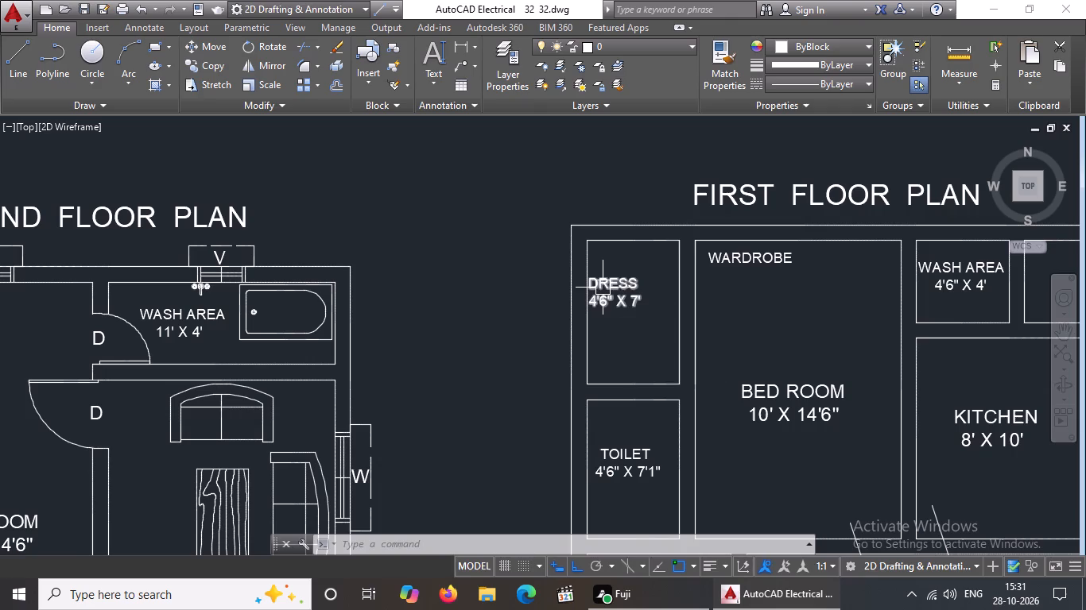
{"action": "scroll", "coordinate": [689, 253], "scroll_direction": "up", "scroll_amount": 1}
{"action": "key", "text": "Escape"}
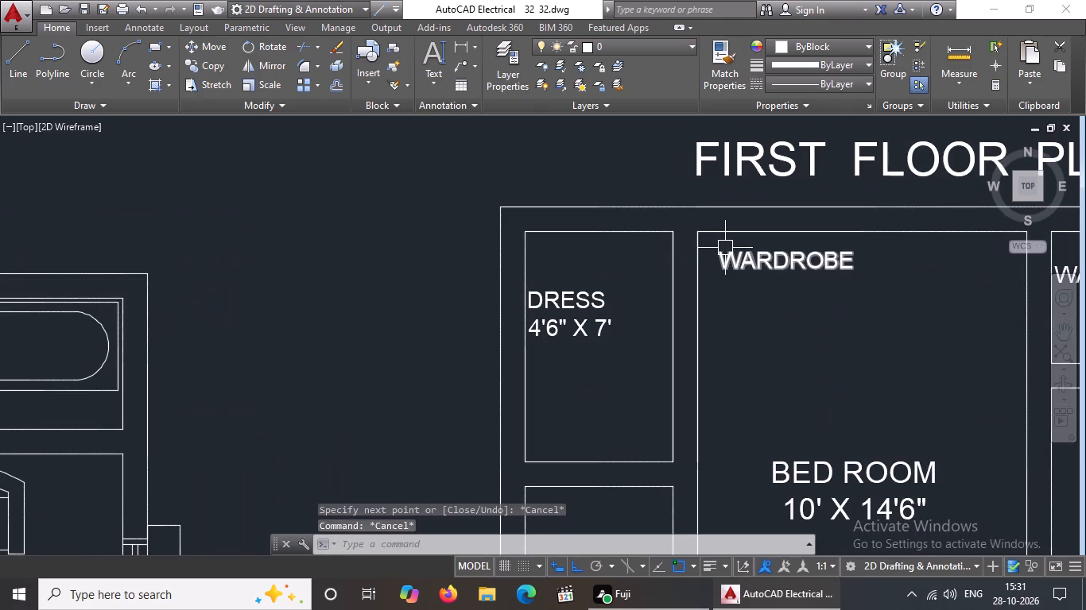
{"action": "type", "text": "EX"}
{"action": "key", "text": "space"}
{"action": "key", "text": "space"}
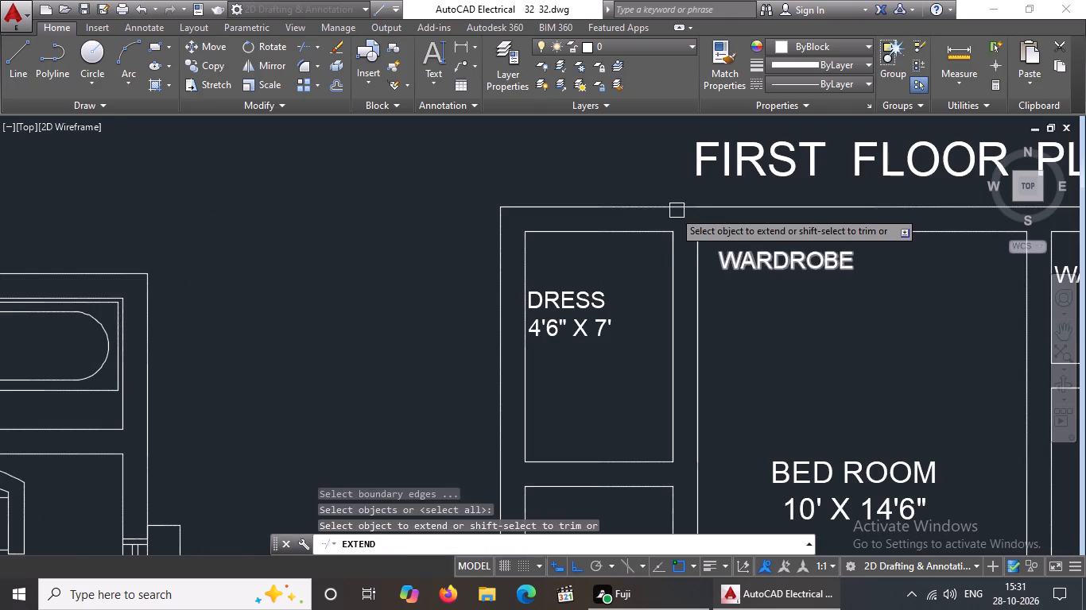
{"action": "left_click", "coordinate": [656, 233]}
{"action": "left_click", "coordinate": [651, 464]}
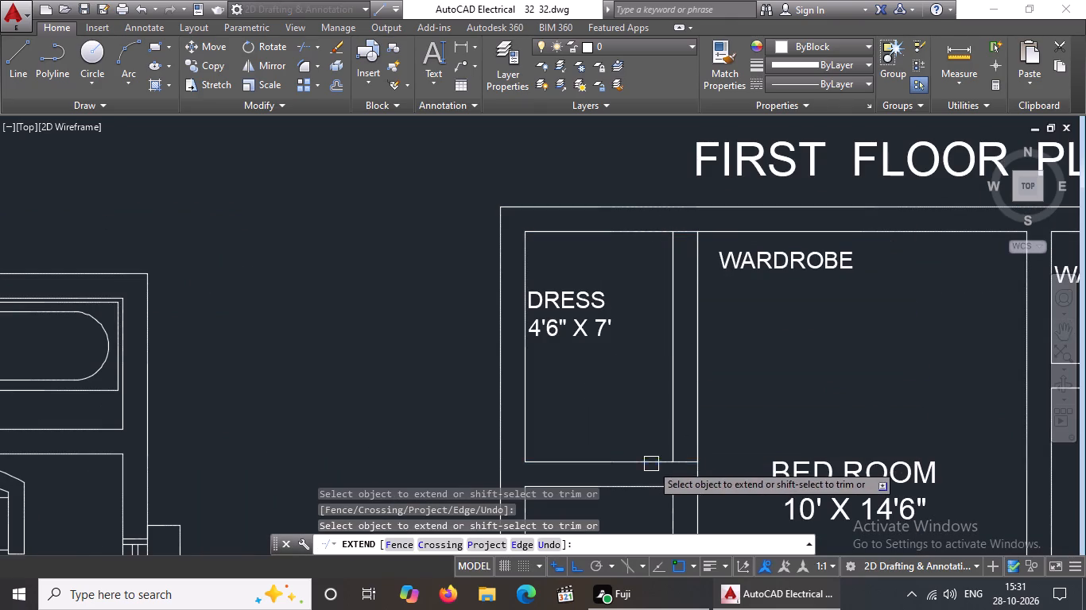
{"action": "key", "text": "Escape"}
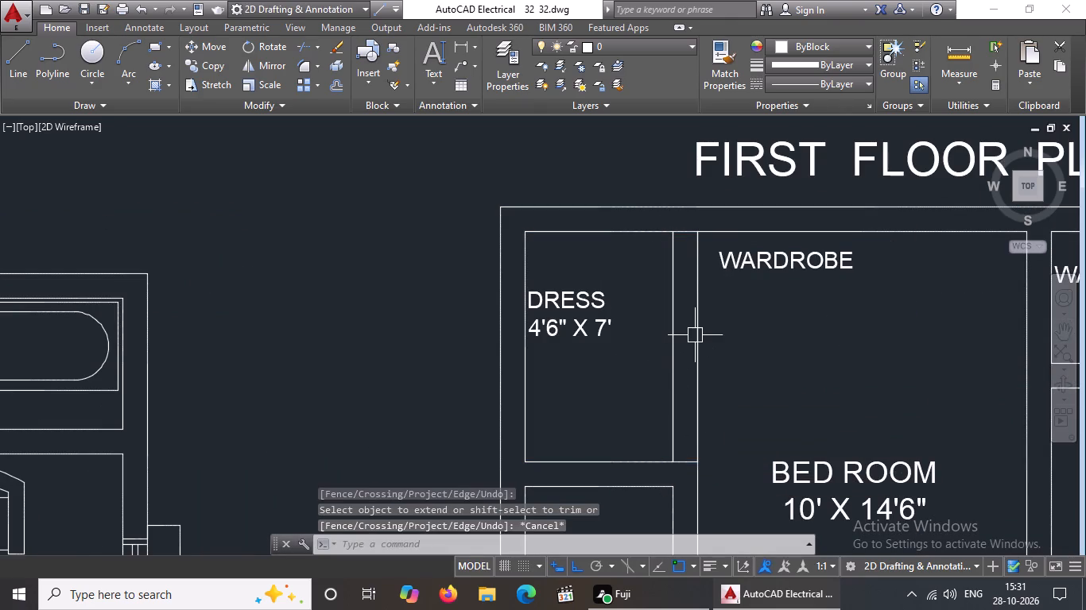
Trim the partition lines between DRESS and BED ROOM at the lower junction and at the top wall.
{"action": "key", "text": "Escape"}
{"action": "type", "text": "TR"}
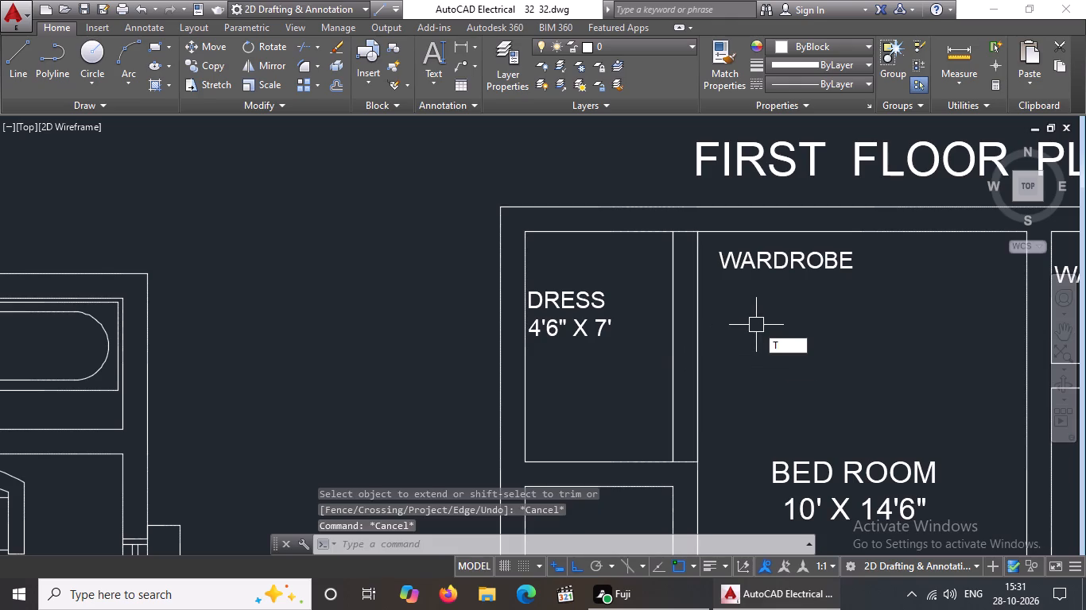
{"action": "key", "text": "space"}
{"action": "key", "text": "Escape"}
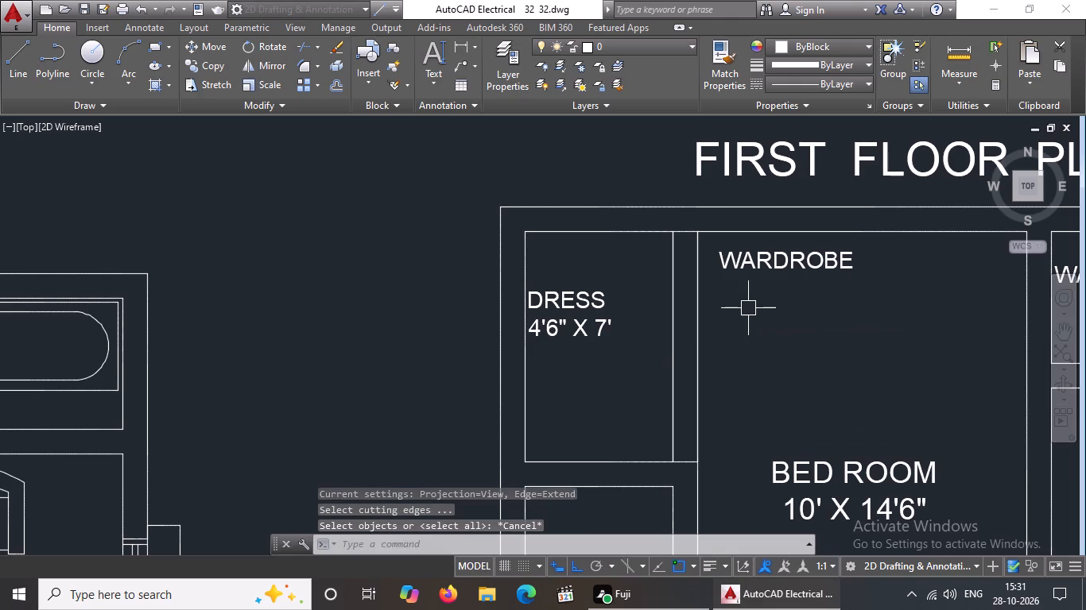
{"action": "type", "text": "TR"}
{"action": "key", "text": "Return"}
{"action": "key", "text": "Return"}
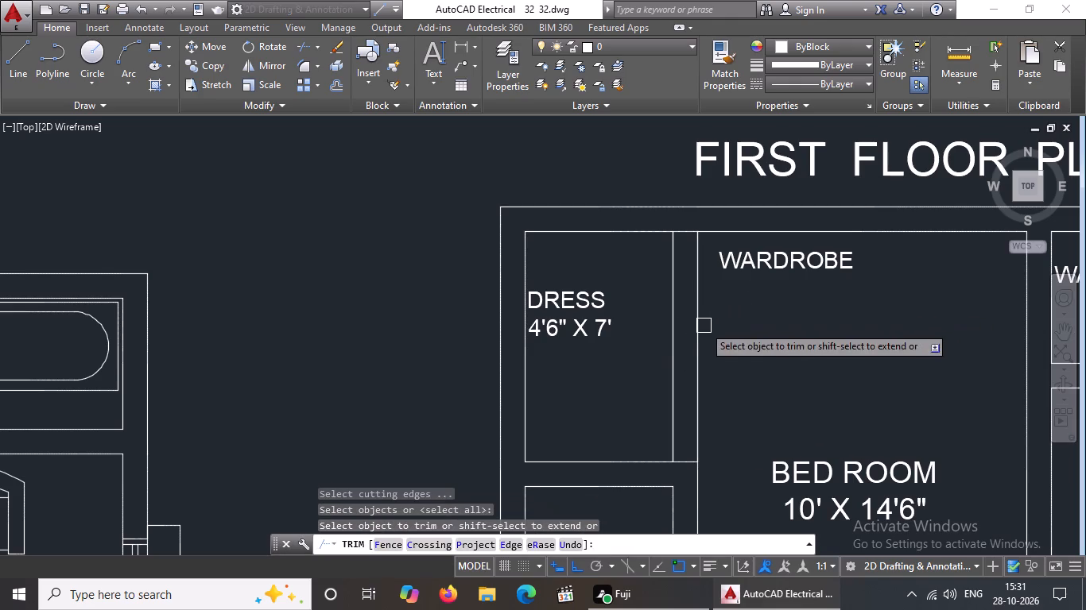
{"action": "scroll", "coordinate": [701, 461], "scroll_direction": "up", "scroll_amount": 2}
{"action": "left_click", "coordinate": [687, 451]}
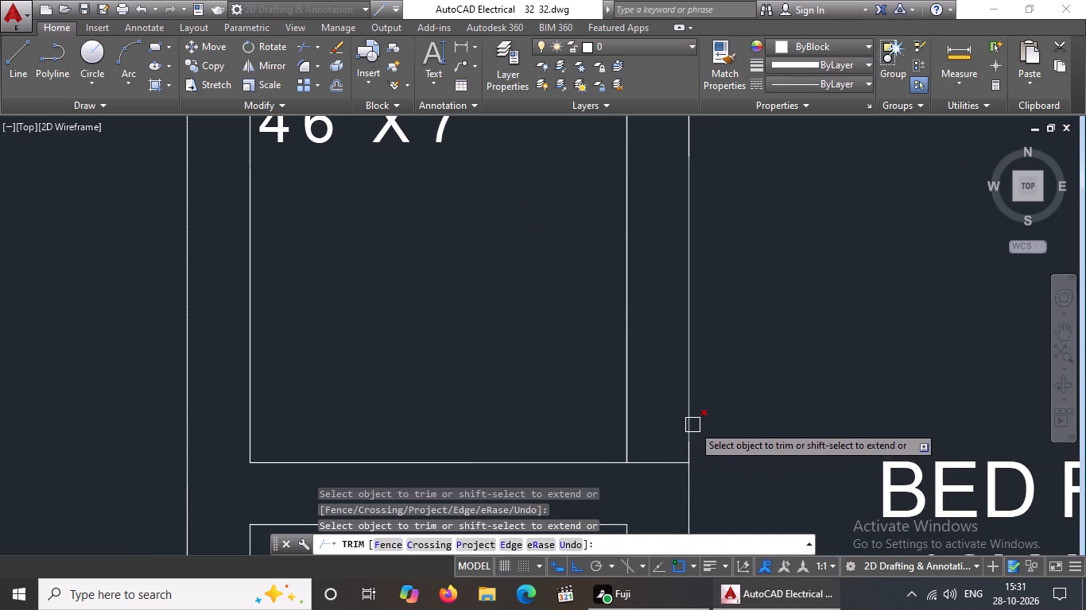
{"action": "left_click", "coordinate": [686, 451]}
{"action": "scroll", "coordinate": [697, 438], "scroll_direction": "down", "scroll_amount": 4}
{"action": "scroll", "coordinate": [696, 359], "scroll_direction": "up", "scroll_amount": 3}
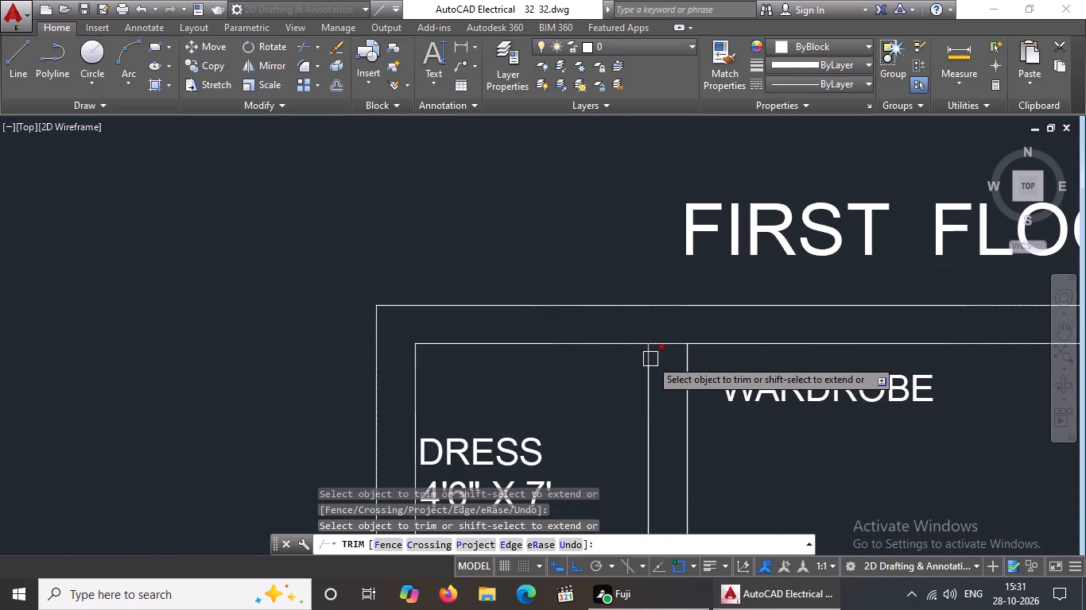
{"action": "left_click", "coordinate": [651, 357]}
{"action": "left_click", "coordinate": [650, 353]}
{"action": "scroll", "coordinate": [657, 357], "scroll_direction": "down", "scroll_amount": 4}
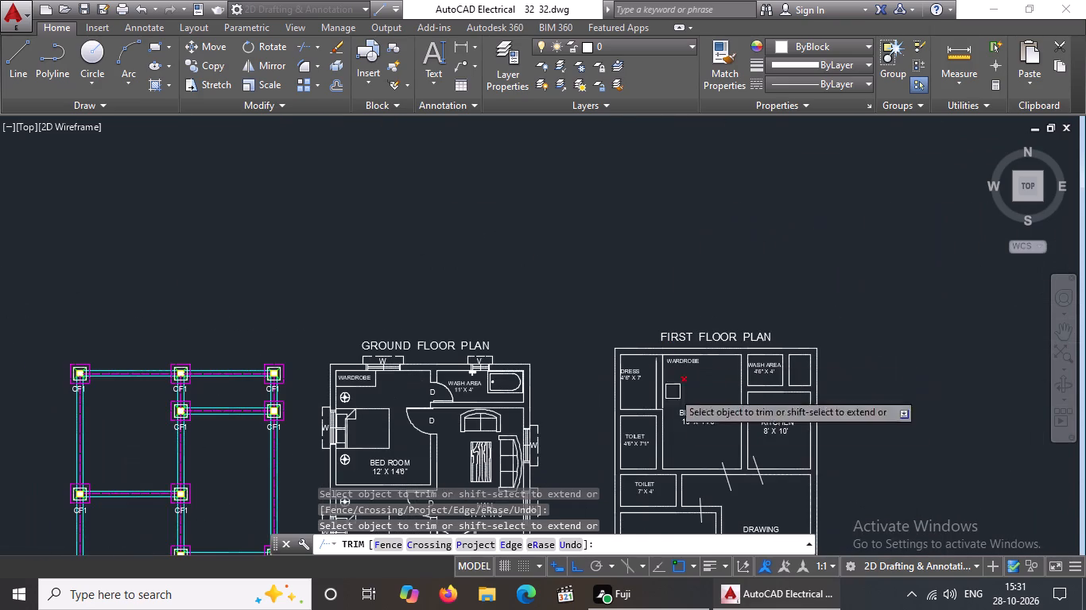
{"action": "scroll", "coordinate": [669, 425], "scroll_direction": "up", "scroll_amount": 3}
{"action": "key", "text": "Escape"}
Delete the overlapping vertical line segments of the partition between DRESS and BED ROOM.
{"action": "left_click", "coordinate": [606, 349]}
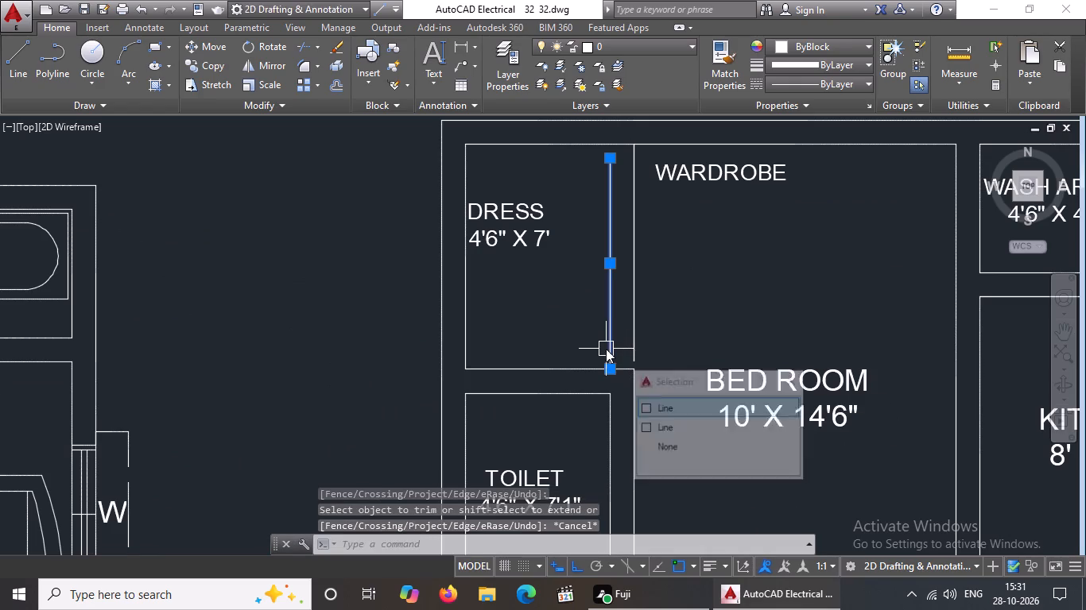
{"action": "key", "text": "Delete"}
{"action": "left_click_drag", "start_coordinate": [637, 317], "coordinate": [632, 324]}
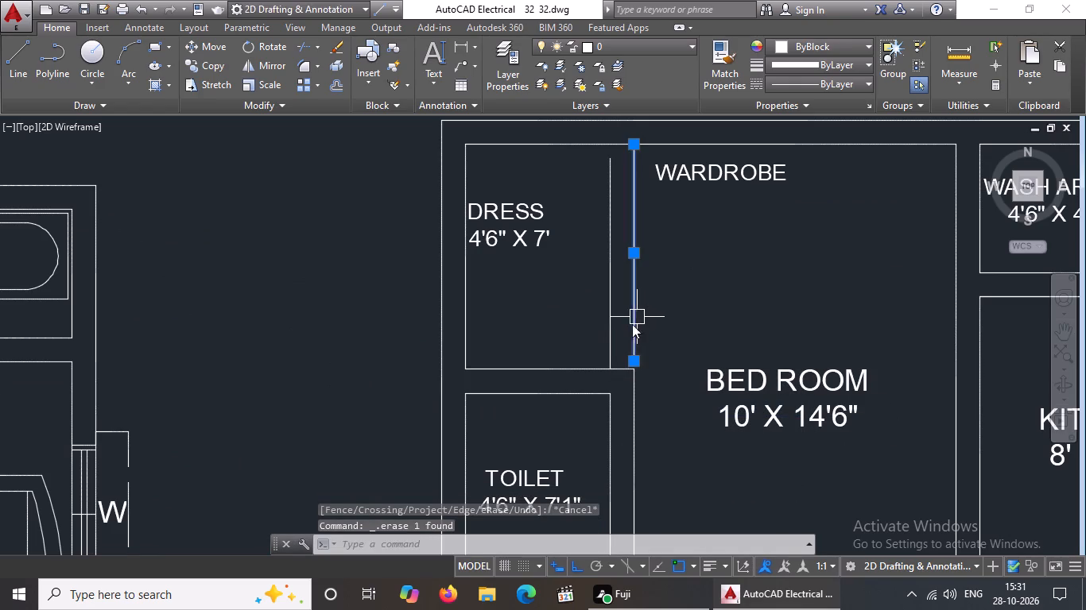
{"action": "left_click_drag", "start_coordinate": [632, 324], "coordinate": [631, 325]}
{"action": "key", "text": "Delete"}
{"action": "left_click", "coordinate": [611, 321]}
{"action": "key", "text": "Delete"}
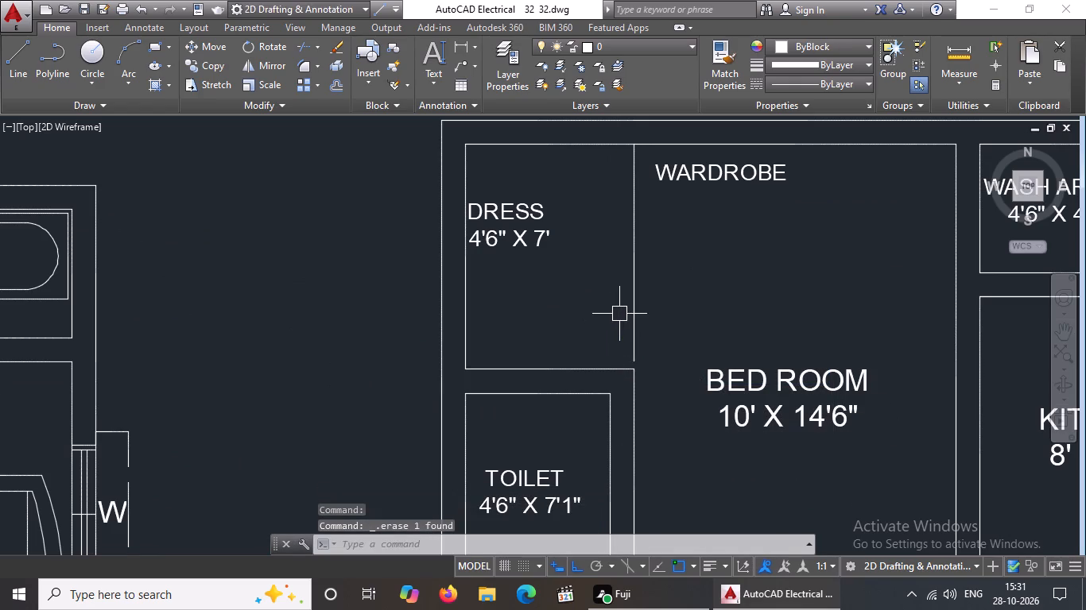
{"action": "left_click", "coordinate": [638, 291]}
{"action": "key", "text": "Delete"}
Draw a 7'-0" vertical line on the bedroom side, from the DRESS room's lower wall corner to the top wall.
{"action": "key", "text": "Escape"}
{"action": "key", "text": "l"}
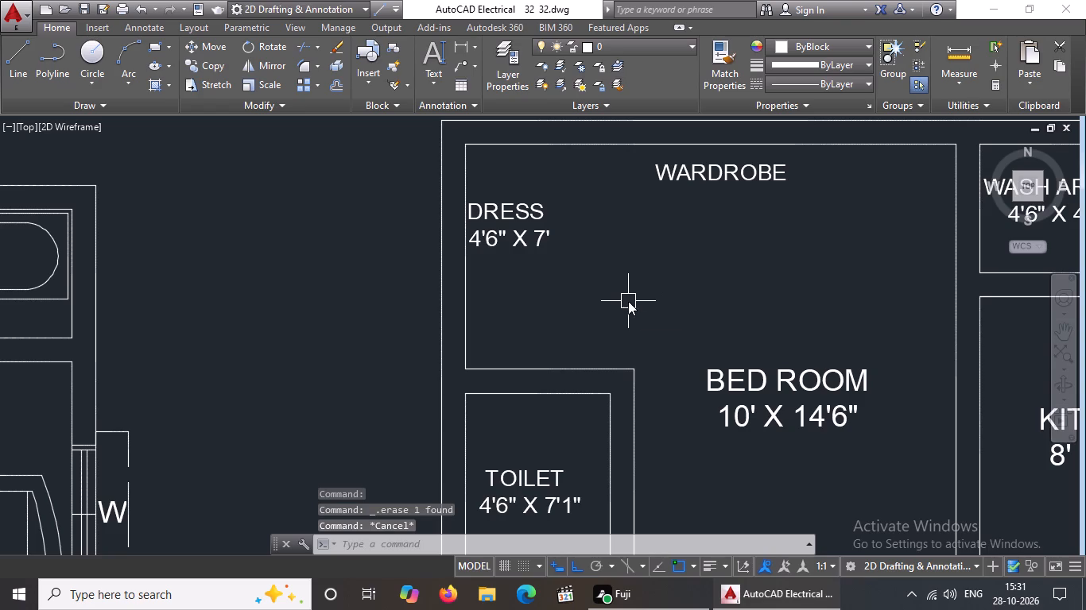
{"action": "key", "text": "Return"}
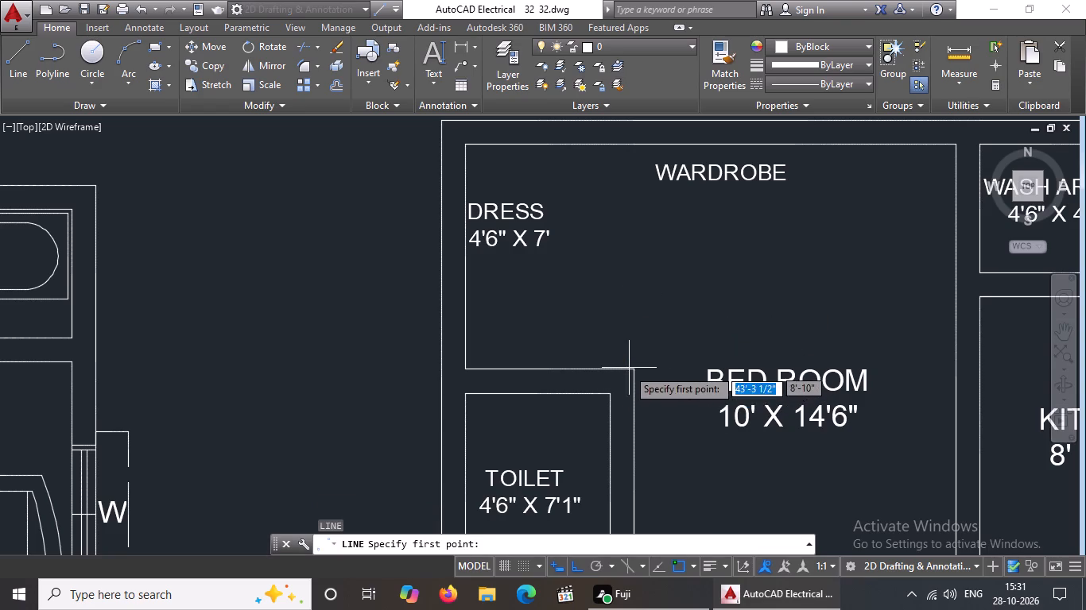
{"action": "left_click", "coordinate": [627, 369]}
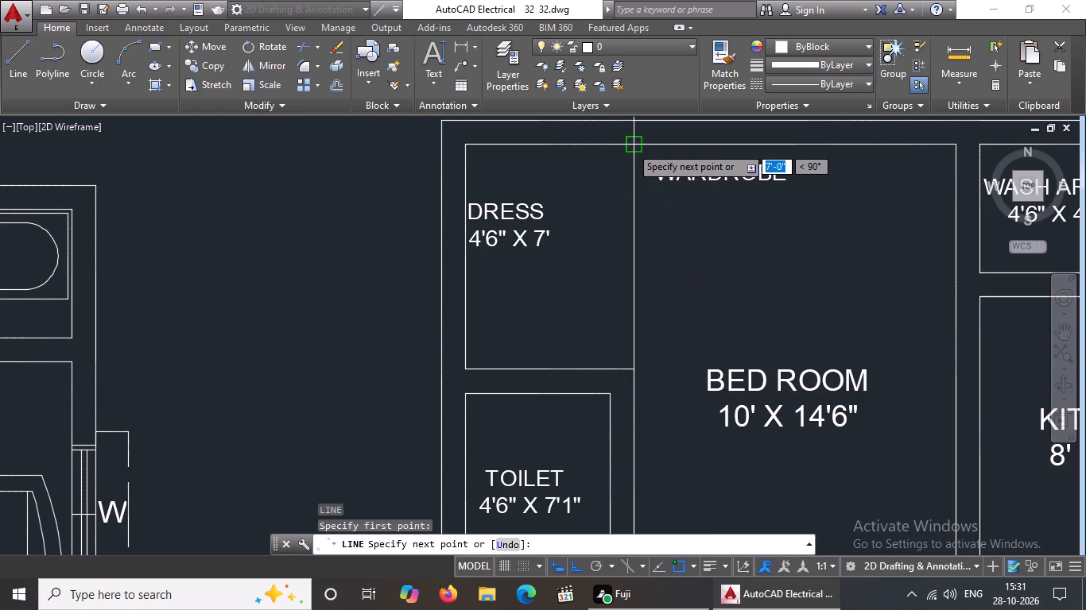
{"action": "left_click", "coordinate": [630, 146]}
{"action": "key", "text": "Escape"}
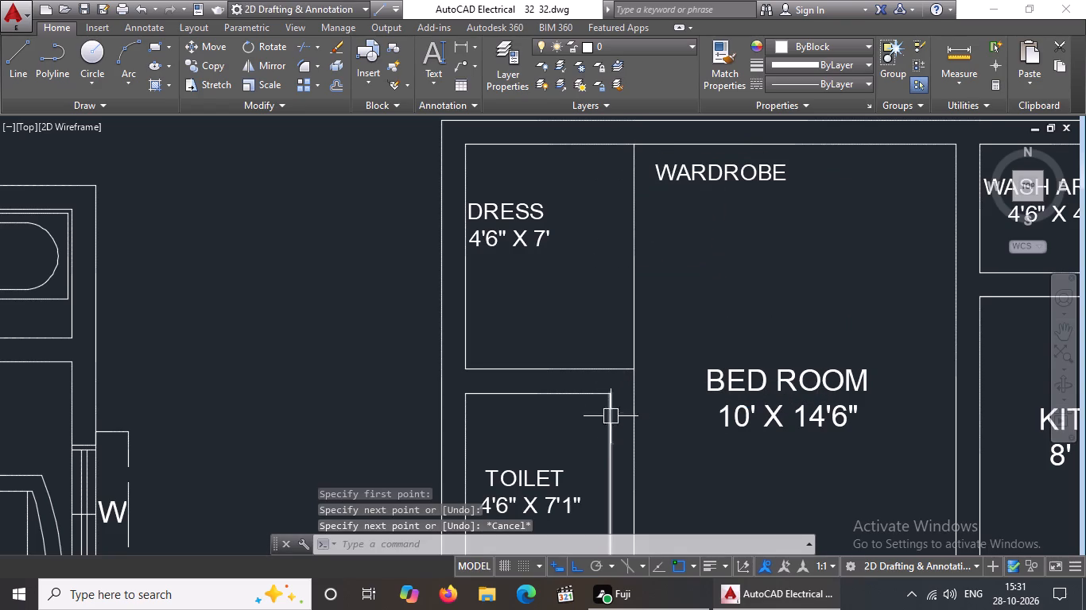
Draw a 9" vertical helper line upward from the corner of the 4'6" X 7'1" TOILET nearest DRESS and BED ROOM.
{"action": "key", "text": "l"}
{"action": "key", "text": "Return"}
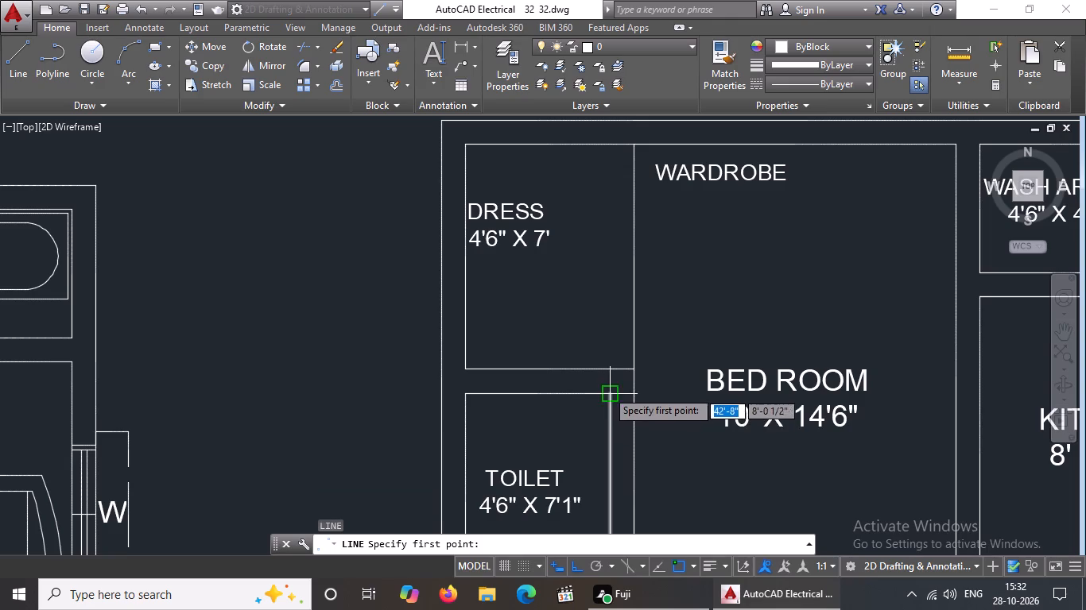
{"action": "left_click", "coordinate": [609, 398]}
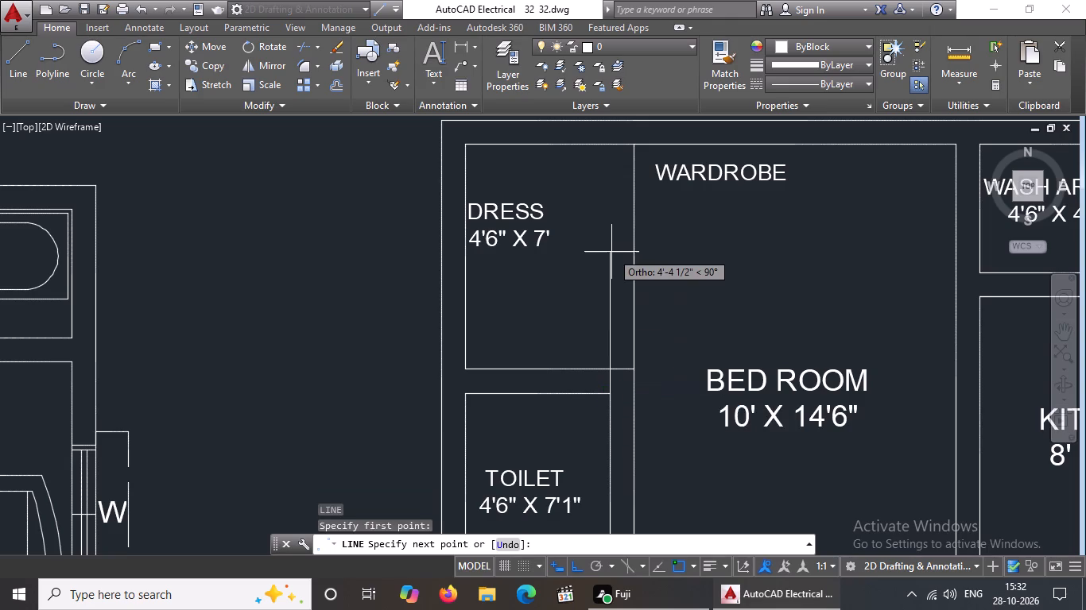
{"action": "type", "text": "9\""}
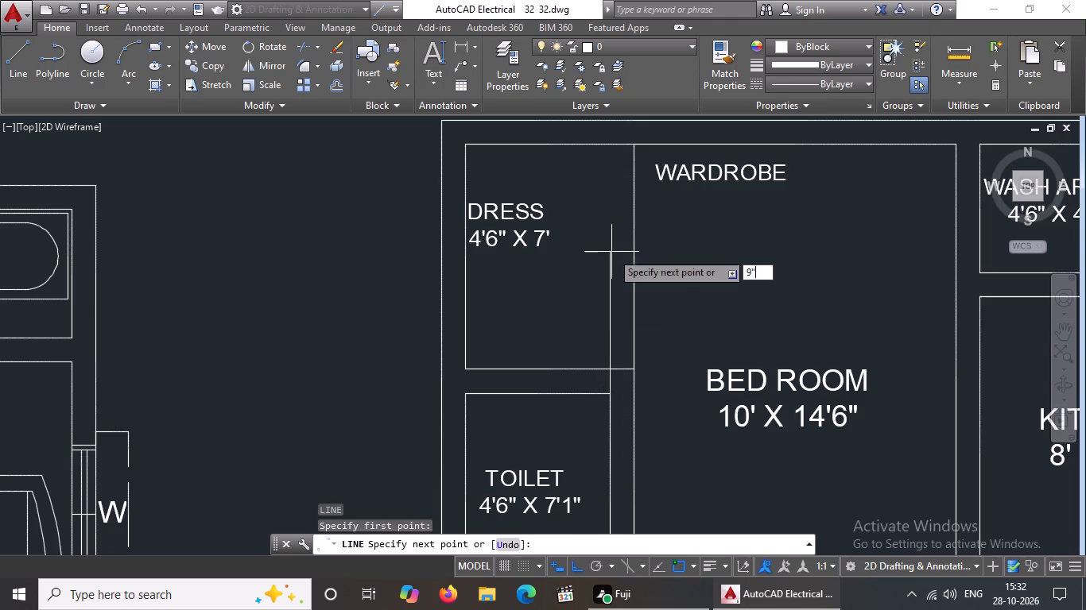
{"action": "key", "text": "Return"}
{"action": "key", "text": "Return"}
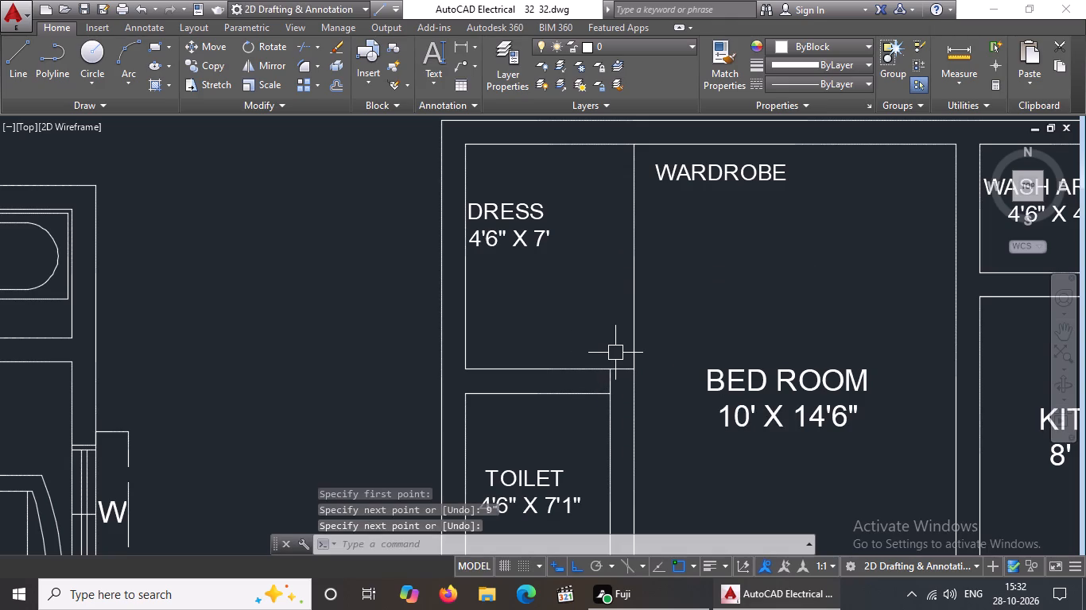
Draw a vertical line about 7'-3" long from the helper line's upper end to just past the top wall line.
{"action": "key", "text": "l"}
{"action": "key", "text": "Return"}
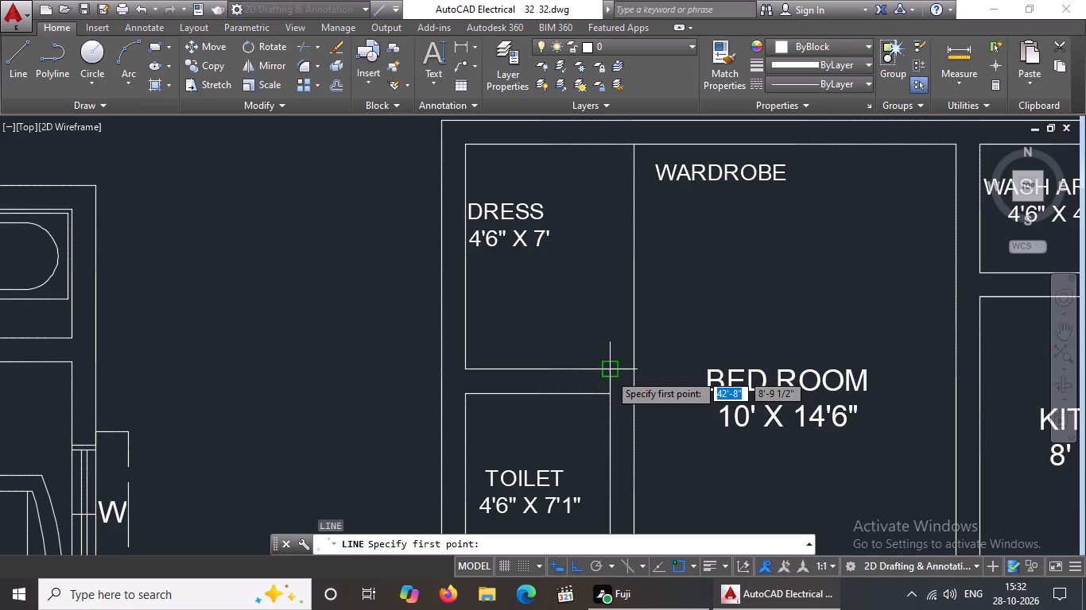
{"action": "left_click_drag", "start_coordinate": [609, 373], "coordinate": [608, 365]}
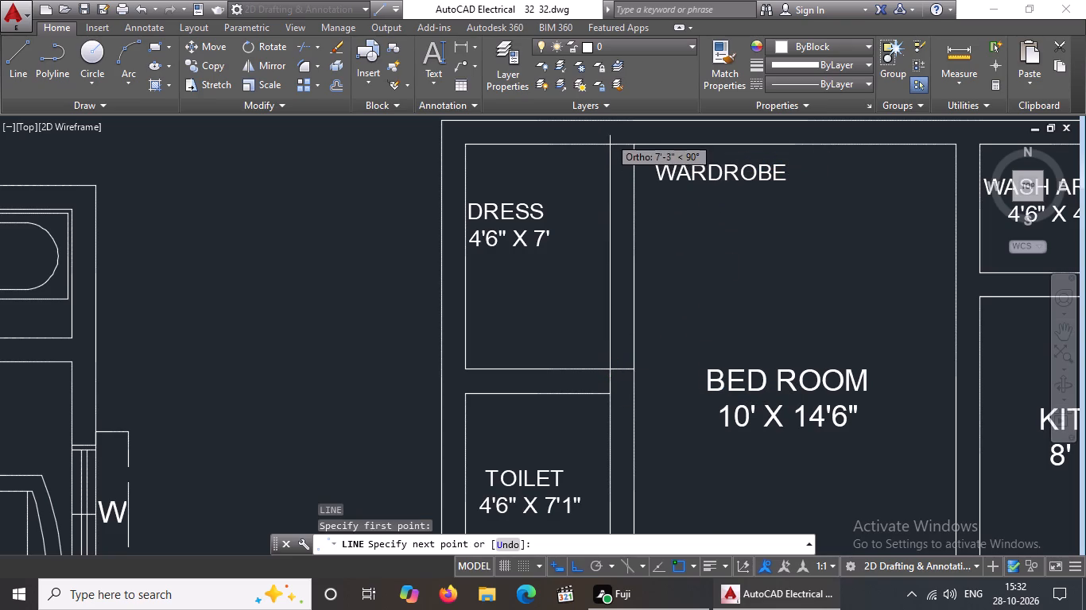
{"action": "left_click", "coordinate": [609, 136]}
{"action": "key", "text": "Escape"}
Trim the end of the dress-side vertical line that overshoots the top wall line.
{"action": "type", "text": "TR"}
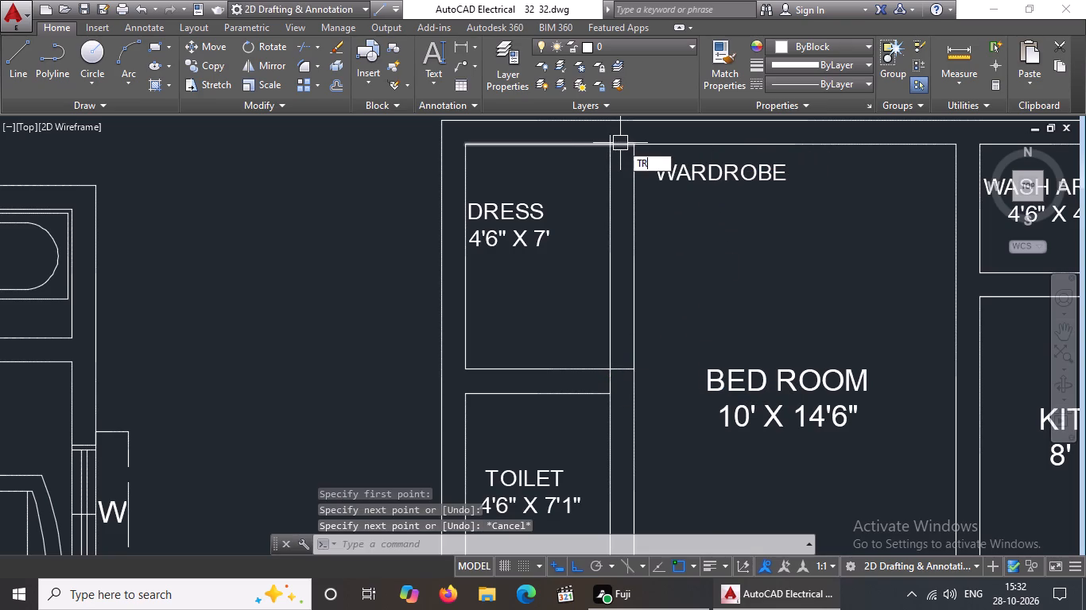
{"action": "key", "text": "Return"}
{"action": "key", "text": "Return"}
{"action": "scroll", "coordinate": [625, 145], "scroll_direction": "up", "scroll_amount": 1}
{"action": "left_click", "coordinate": [599, 130]}
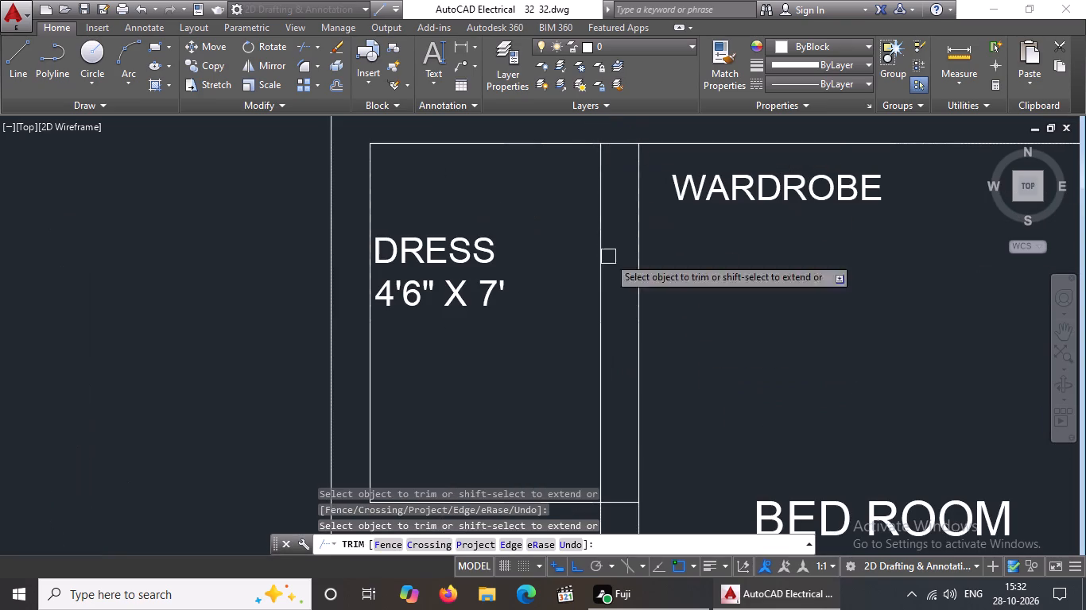
Remove the 9" helper segment between the DRESS room's bottom wall line and the TOILET's top wall line.
{"action": "scroll", "coordinate": [607, 400], "scroll_direction": "down", "scroll_amount": 1}
{"action": "scroll", "coordinate": [622, 481], "scroll_direction": "up", "scroll_amount": 2}
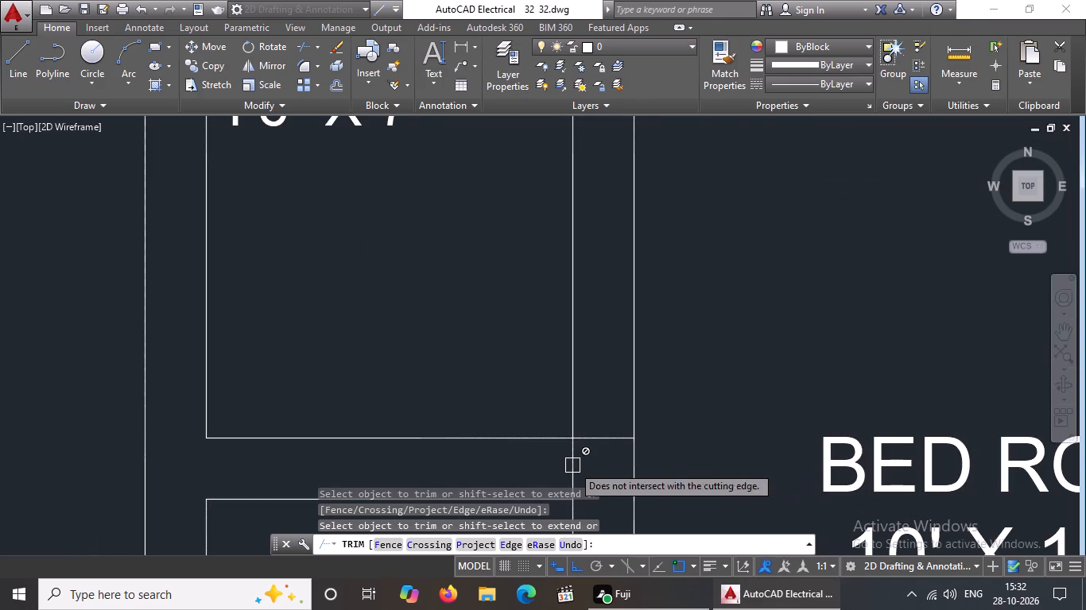
{"action": "left_click", "coordinate": [572, 462]}
{"action": "scroll", "coordinate": [575, 457], "scroll_direction": "down", "scroll_amount": 4}
{"action": "scroll", "coordinate": [577, 461], "scroll_direction": "up", "scroll_amount": 3}
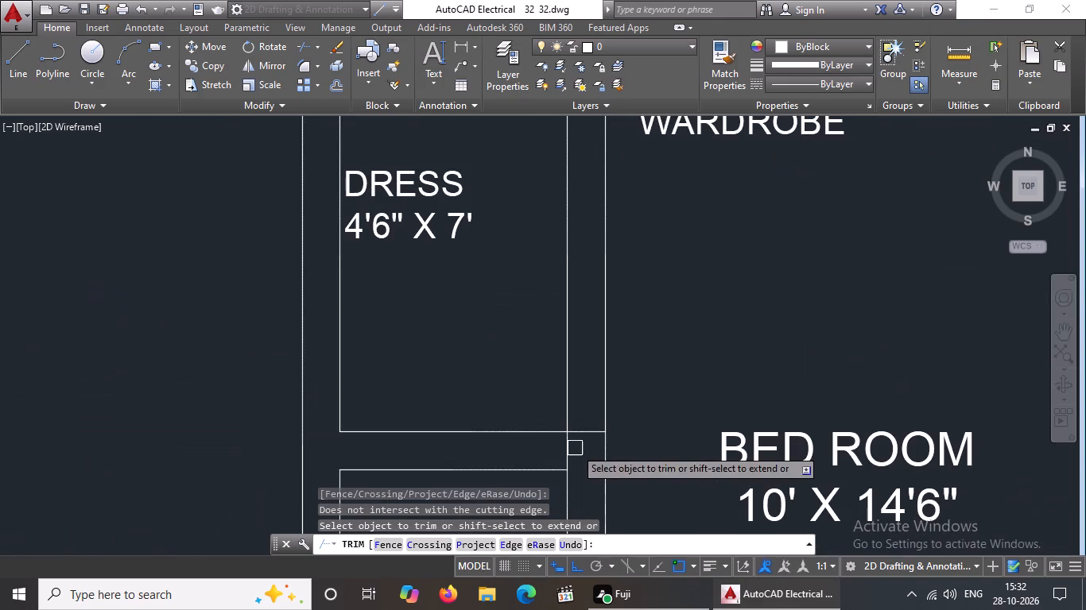
{"action": "key", "text": "Escape"}
{"action": "left_click", "coordinate": [564, 447]}
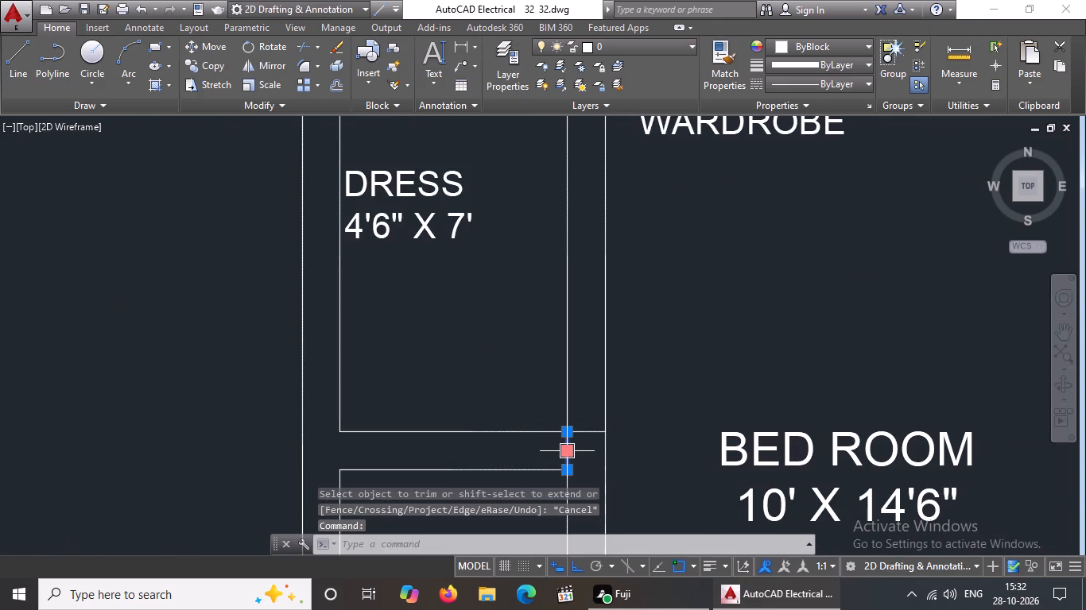
{"action": "key", "text": "Delete"}
Change both vertical lines between DRESS and BED ROOM to the dashed ACAD linetype.
{"action": "scroll", "coordinate": [564, 453], "scroll_direction": "down", "scroll_amount": 4}
{"action": "scroll", "coordinate": [564, 442], "scroll_direction": "up", "scroll_amount": 3}
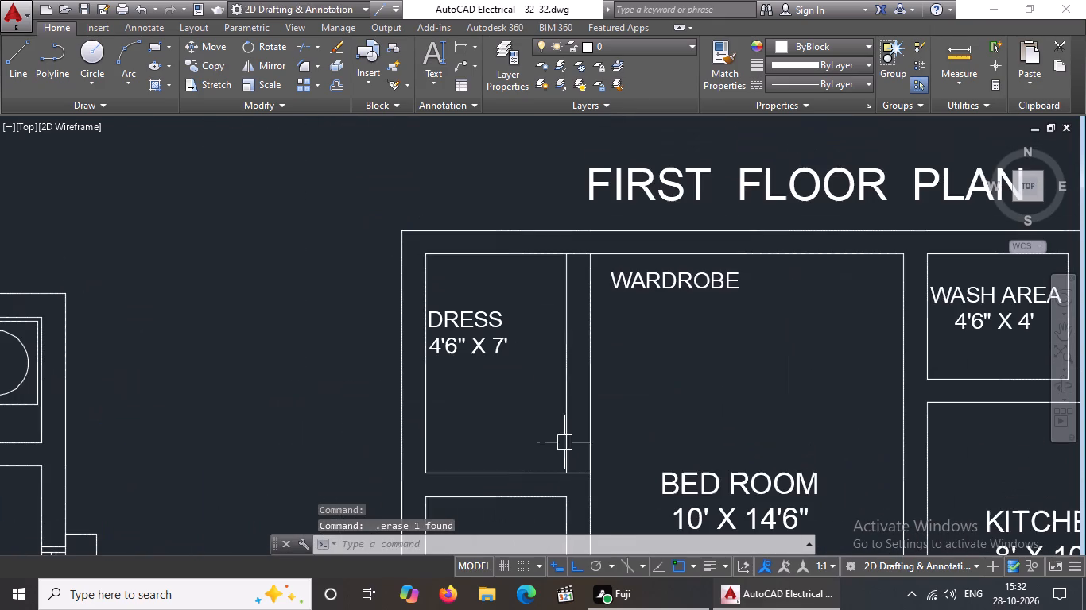
{"action": "left_click", "coordinate": [564, 404]}
{"action": "left_click", "coordinate": [791, 81]}
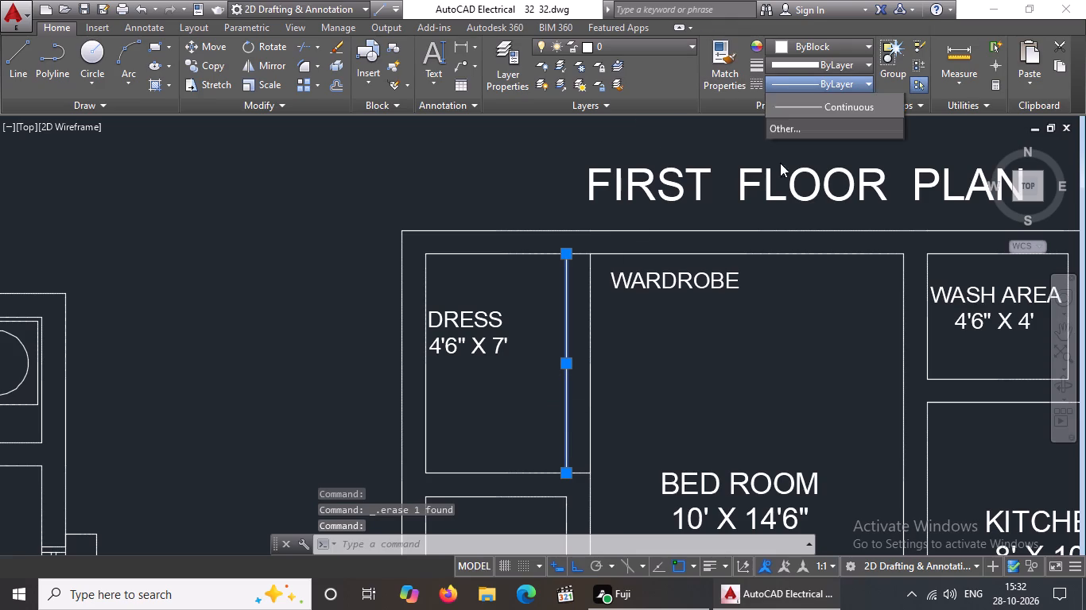
{"action": "left_click", "coordinate": [785, 139]}
{"action": "key", "text": "Escape"}
{"action": "left_click", "coordinate": [589, 361]}
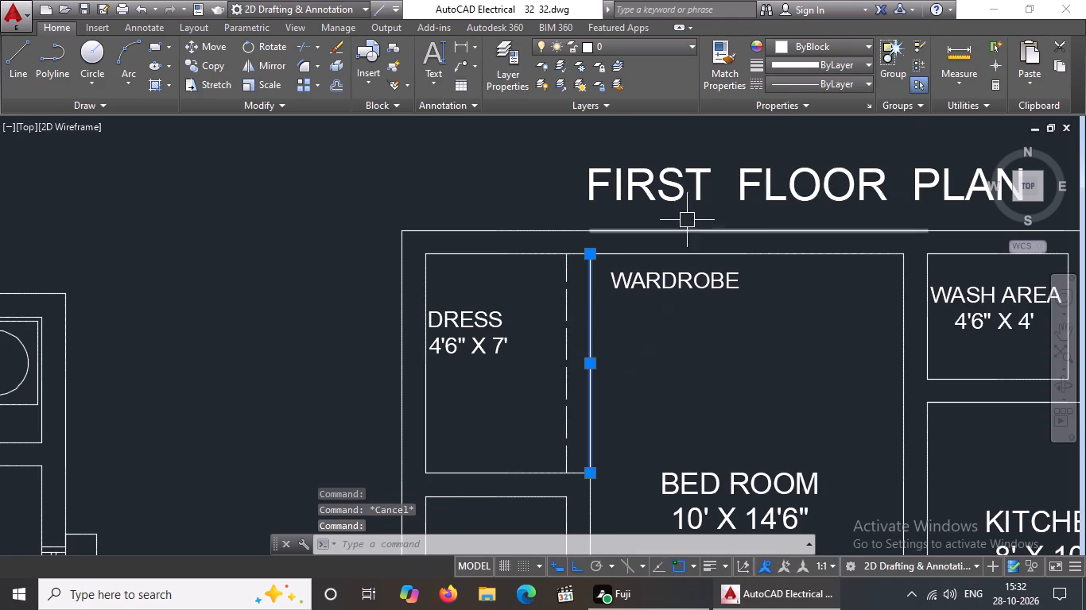
{"action": "left_click", "coordinate": [817, 83]}
{"action": "left_click", "coordinate": [817, 147]}
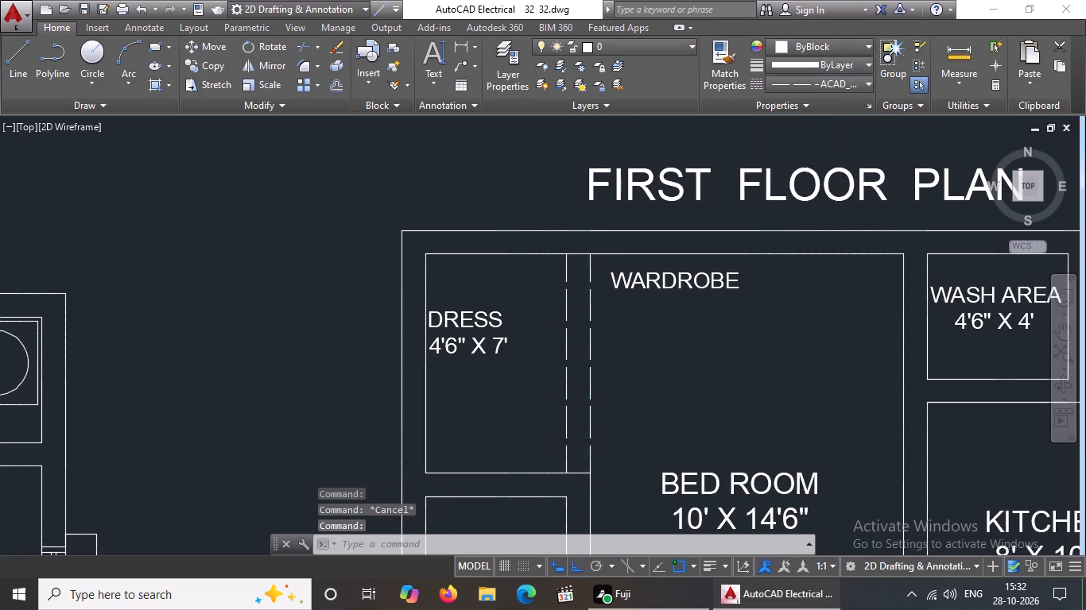
Shift the DRESS 4'6" X 7' label horizontally across its room toward the dashed partition.
{"action": "key", "text": "Escape"}
{"action": "left_click", "coordinate": [478, 342]}
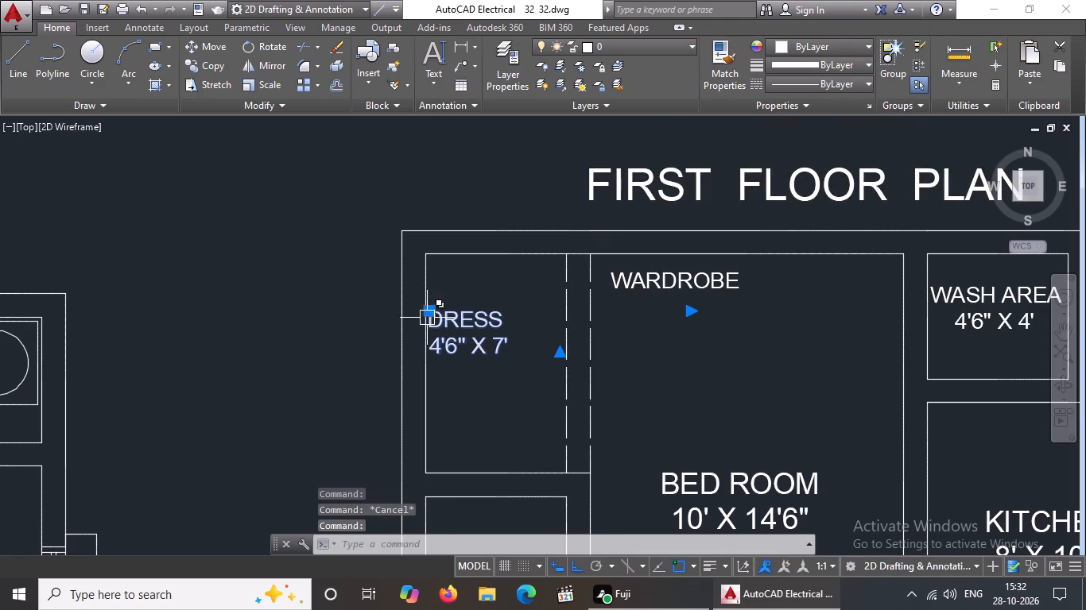
{"action": "left_click", "coordinate": [430, 311]}
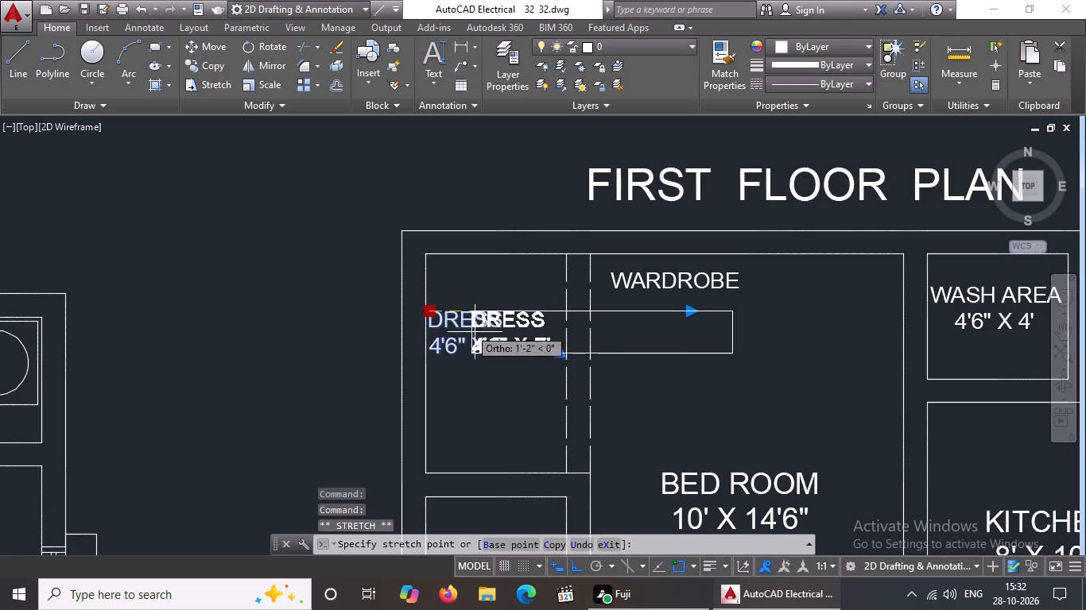
{"action": "left_click", "coordinate": [487, 343]}
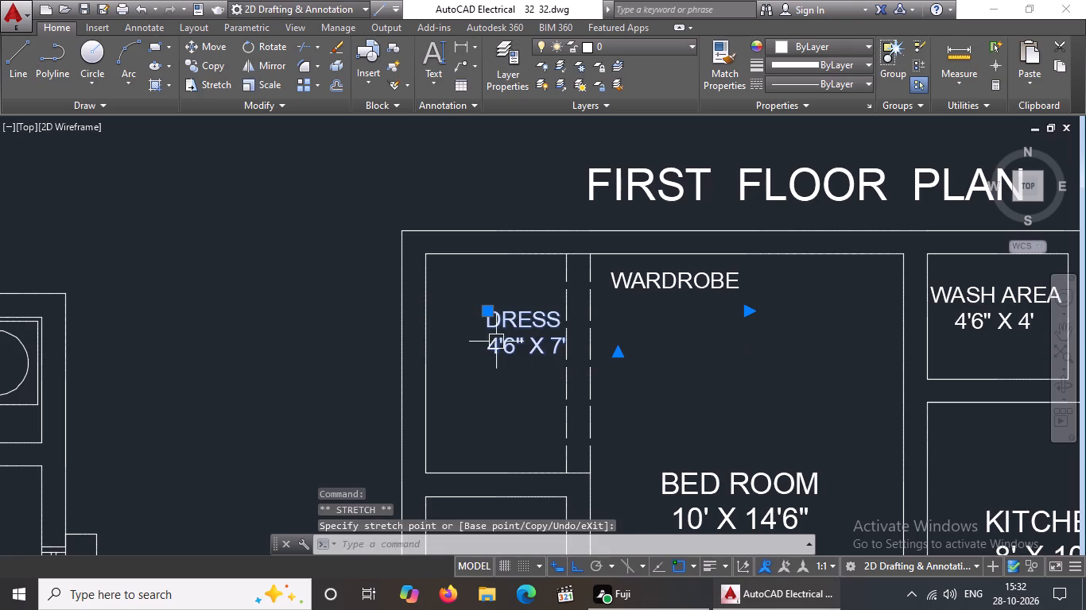
Rotate the DRESS 4'6" X 7' label 90° so it reads vertically.
{"action": "left_click_drag", "start_coordinate": [264, 46], "coordinate": [267, 54]}
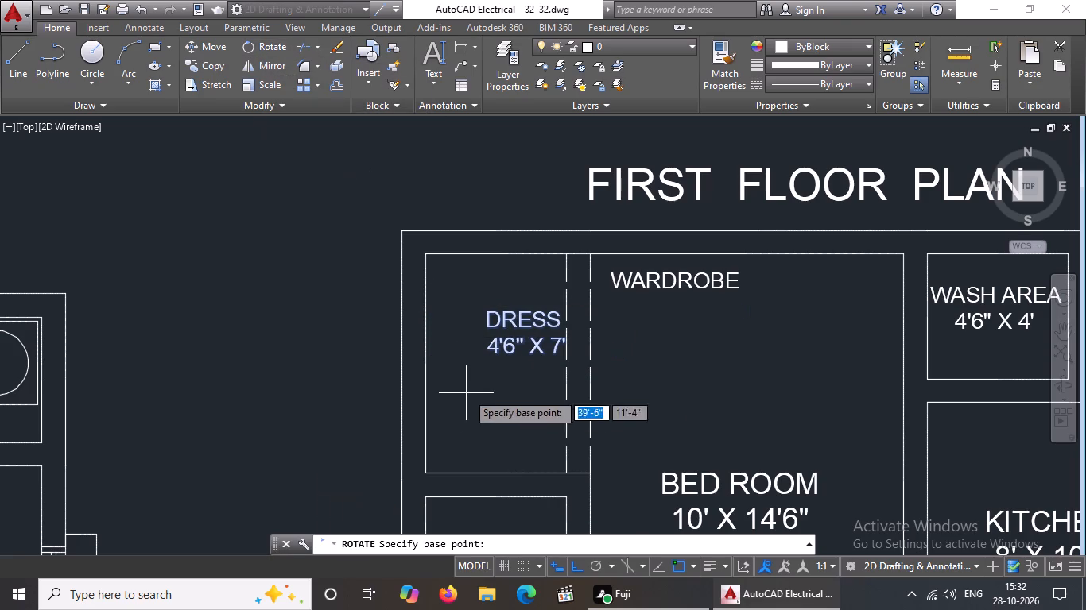
{"action": "left_click", "coordinate": [515, 346]}
{"action": "left_click", "coordinate": [492, 205]}
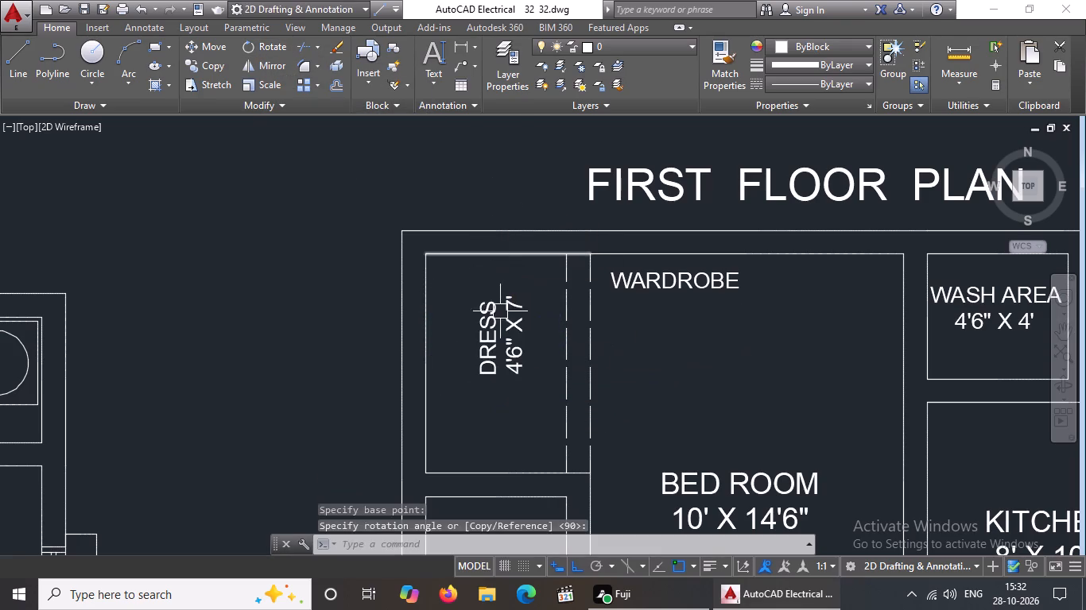
With Ortho off, move the rotated DRESS label about 1'-3" diagonally down toward the dashed partition.
{"action": "left_click", "coordinate": [488, 360]}
{"action": "left_click", "coordinate": [477, 378]}
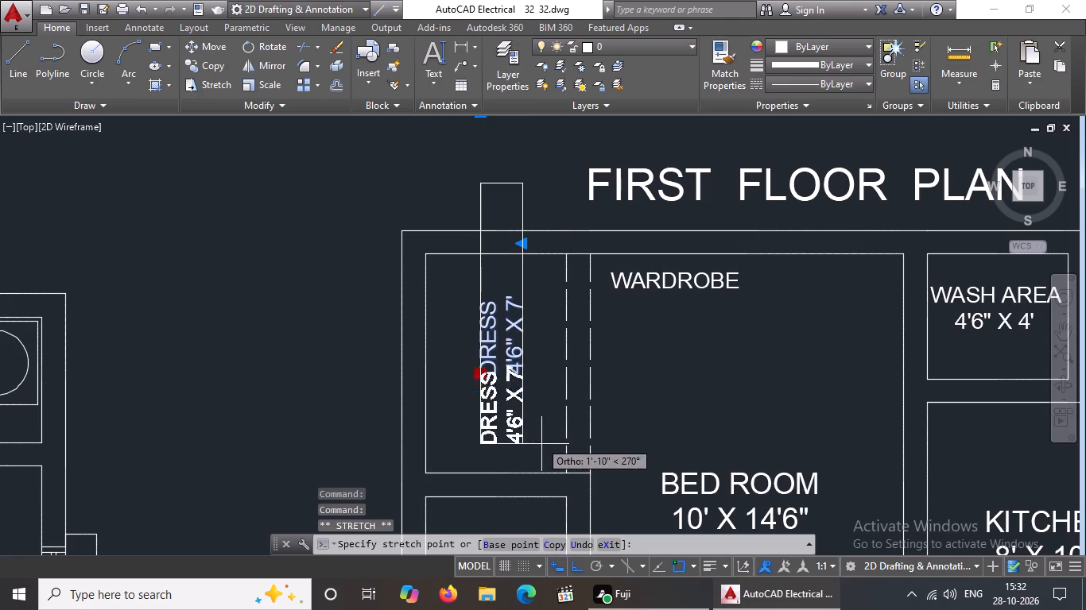
{"action": "left_click", "coordinate": [575, 566]}
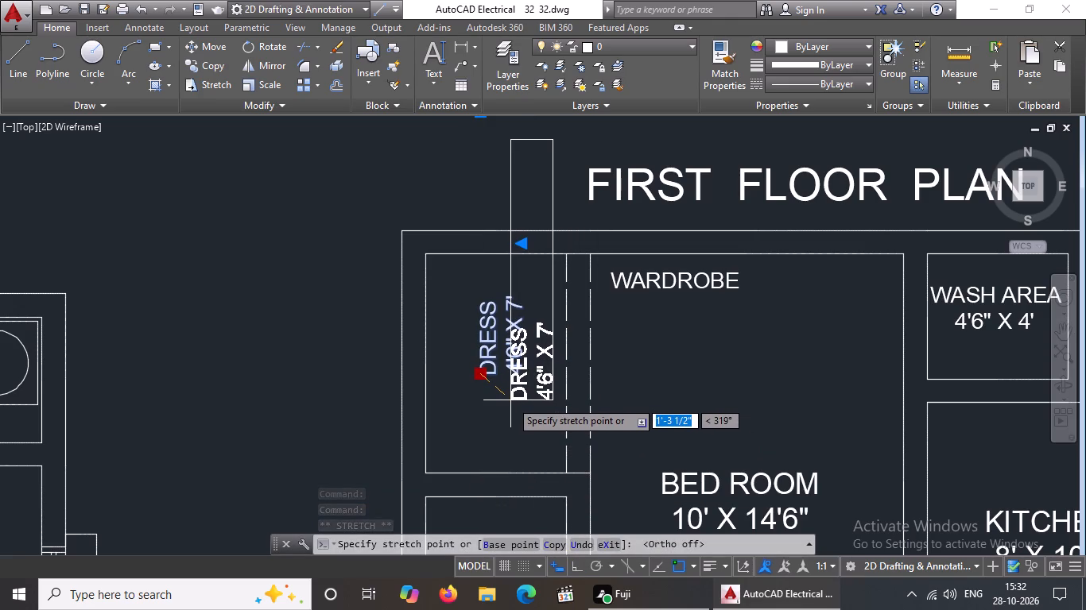
{"action": "left_click", "coordinate": [510, 400]}
{"action": "key", "text": "Escape"}
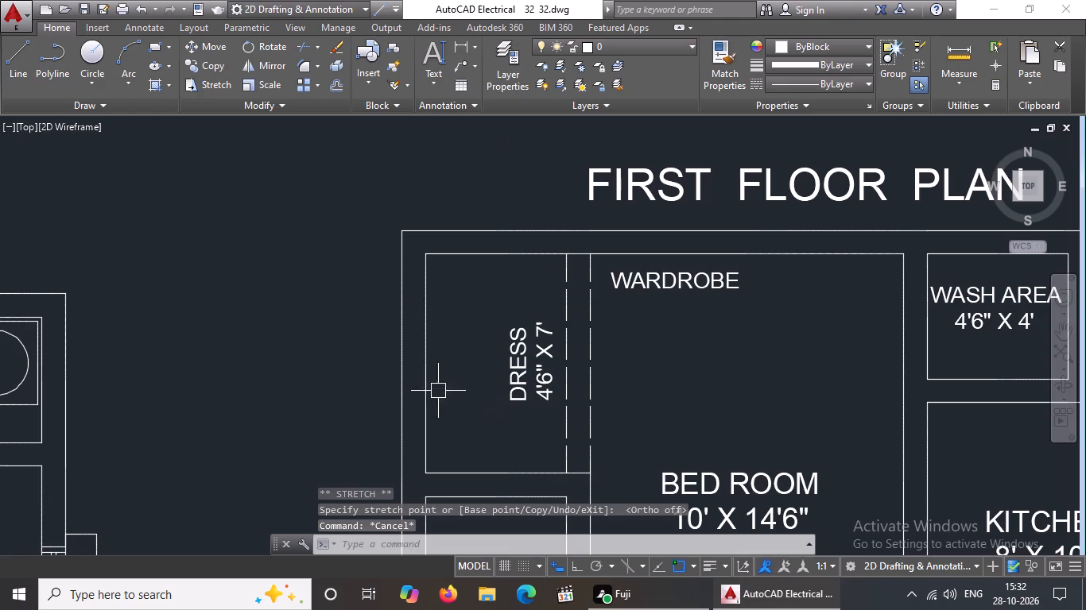
With Ortho on, draw 1' and 5" segments along the top wall from the DRESS room's upper-left corner, continuing down past the bottom wall line.
{"action": "left_click", "coordinate": [17, 64]}
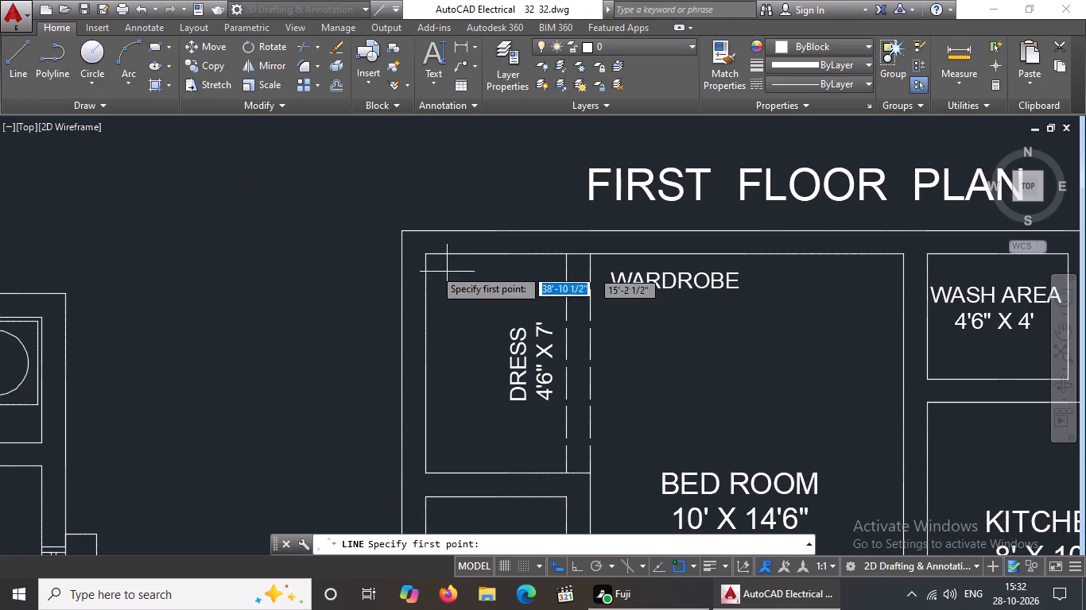
{"action": "left_click", "coordinate": [426, 254]}
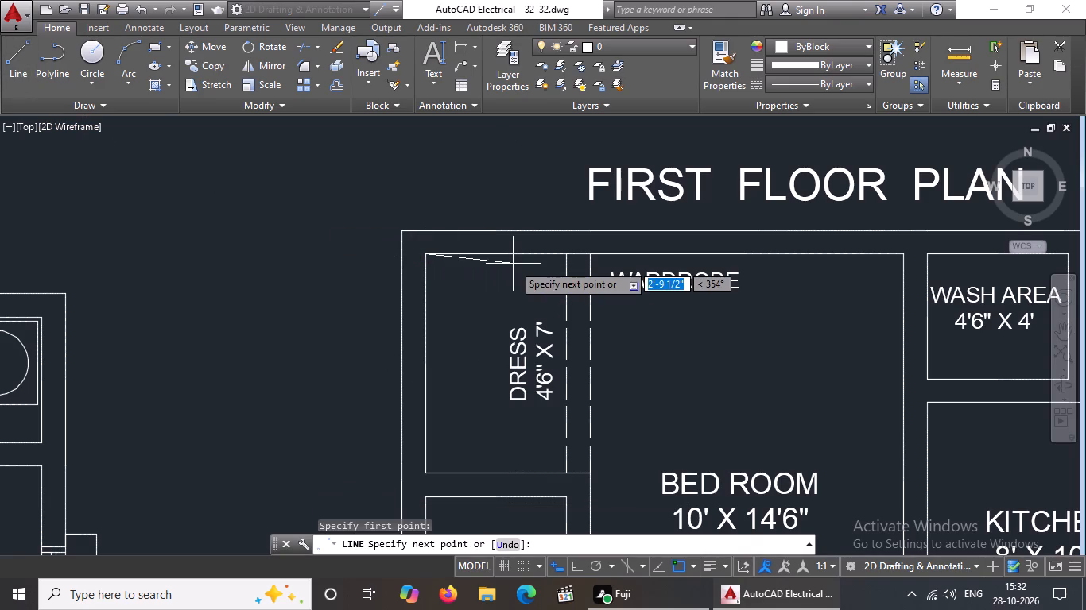
{"action": "left_click", "coordinate": [584, 564]}
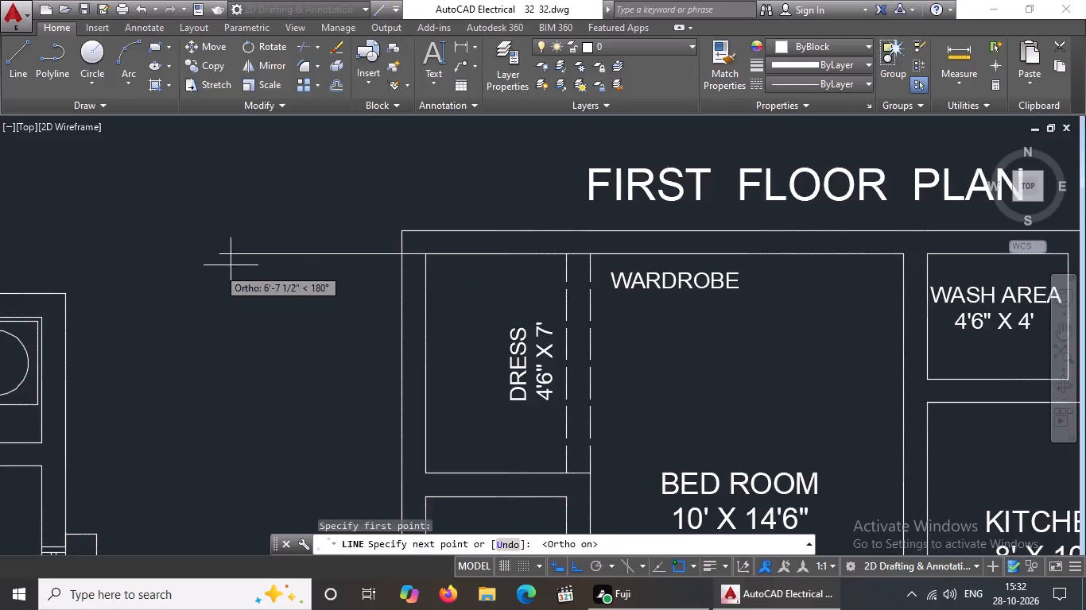
{"action": "type", "text": "2'"}
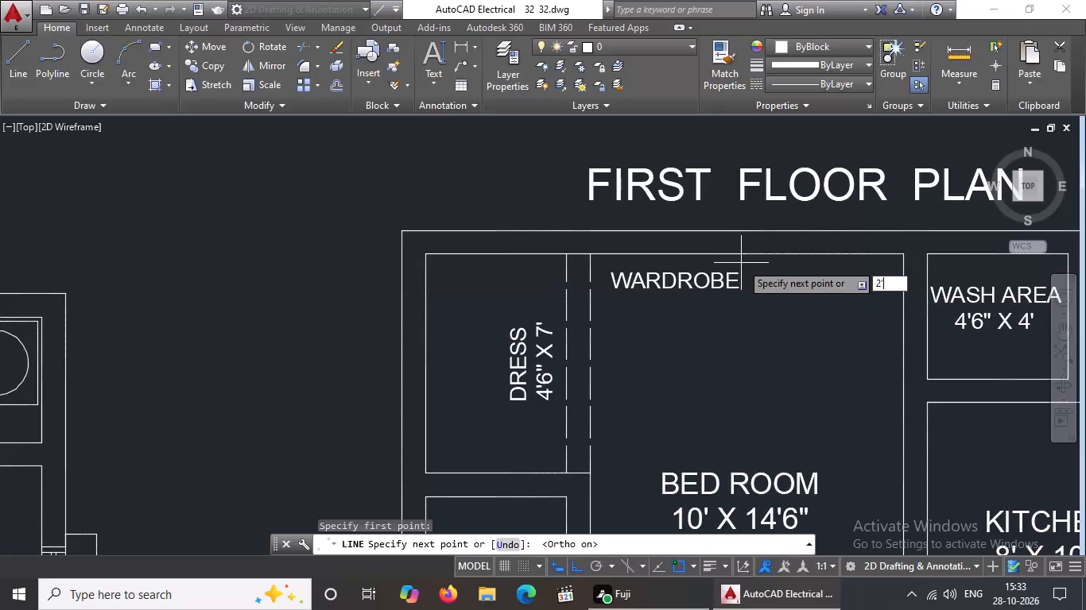
{"action": "key", "text": "Return"}
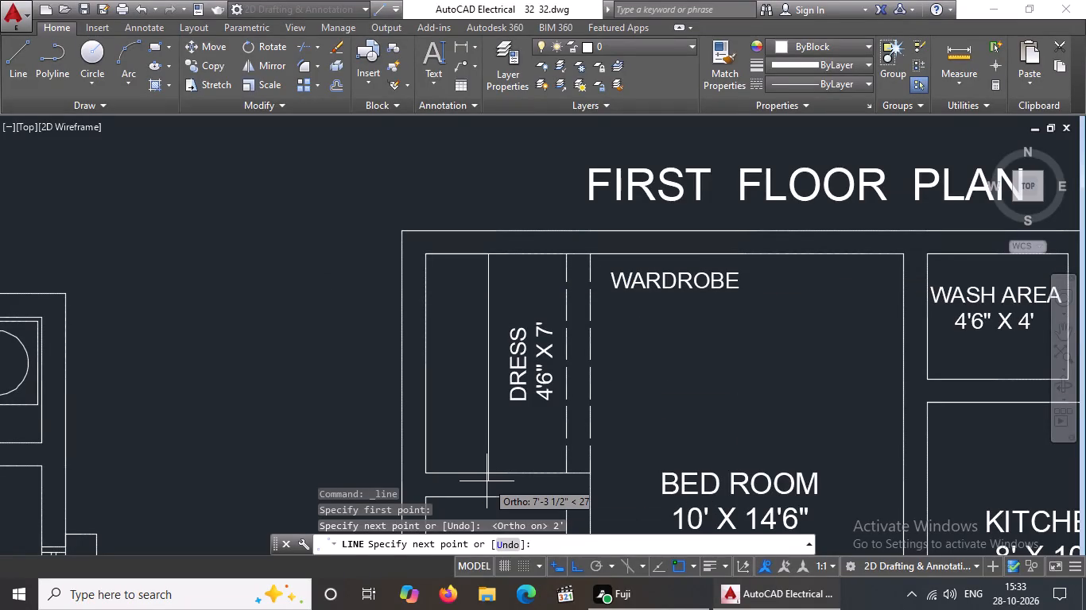
{"action": "key", "text": "ctrl+z"}
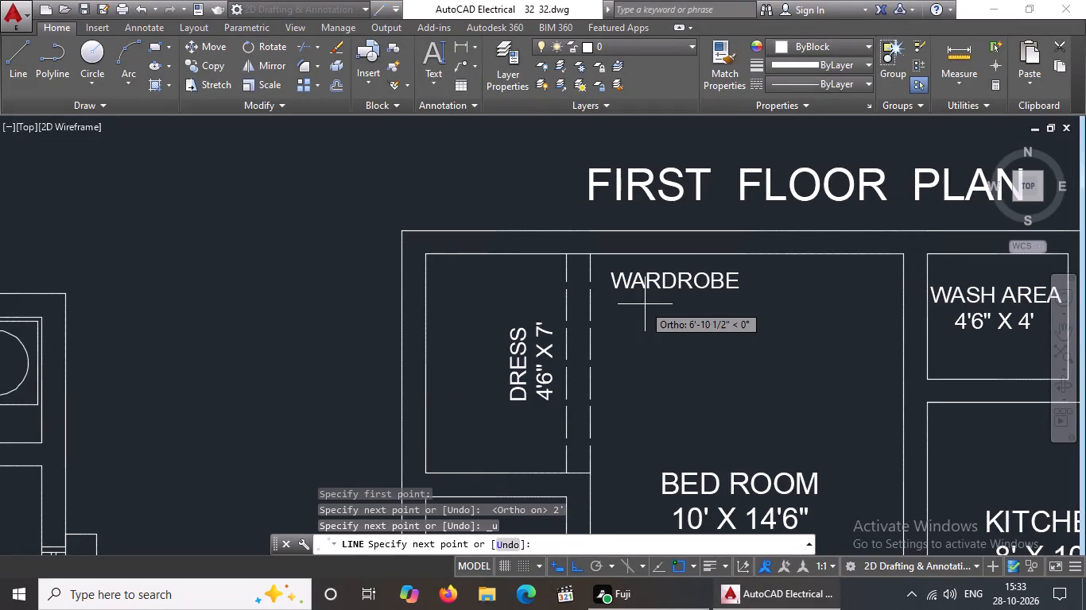
{"action": "type", "text": "1'"}
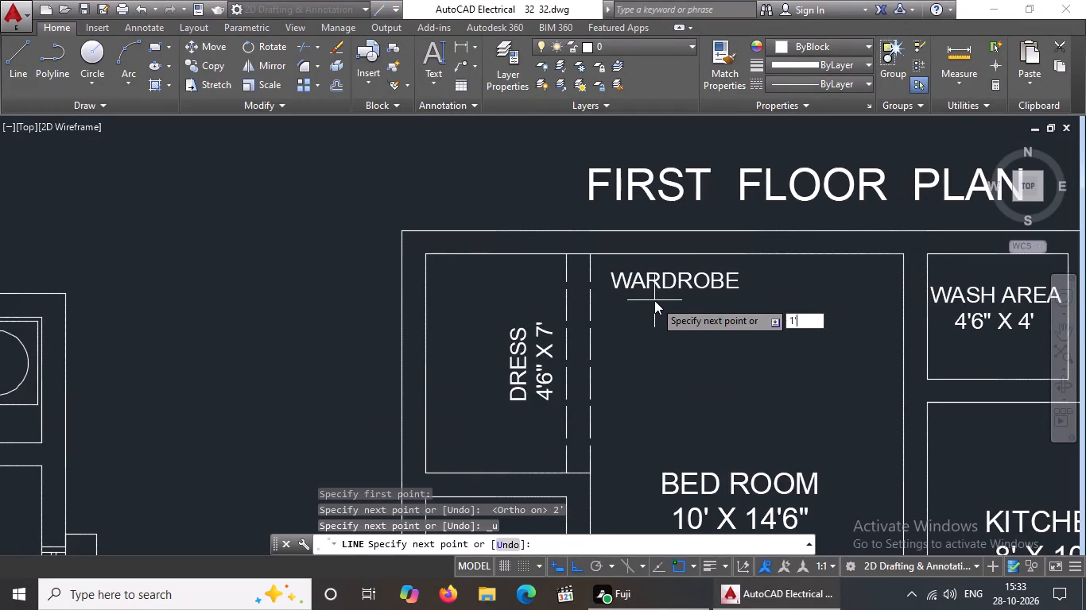
{"action": "key", "text": "Return"}
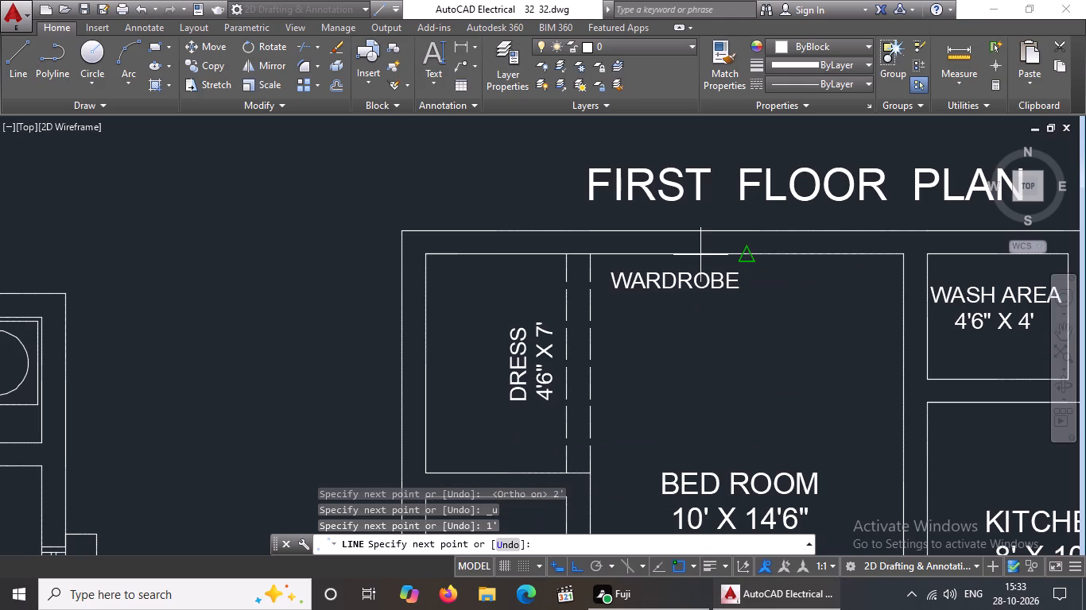
{"action": "key", "text": "5"}
{"action": "key", "text": "shift+quotedbl"}
{"action": "key", "text": "Return"}
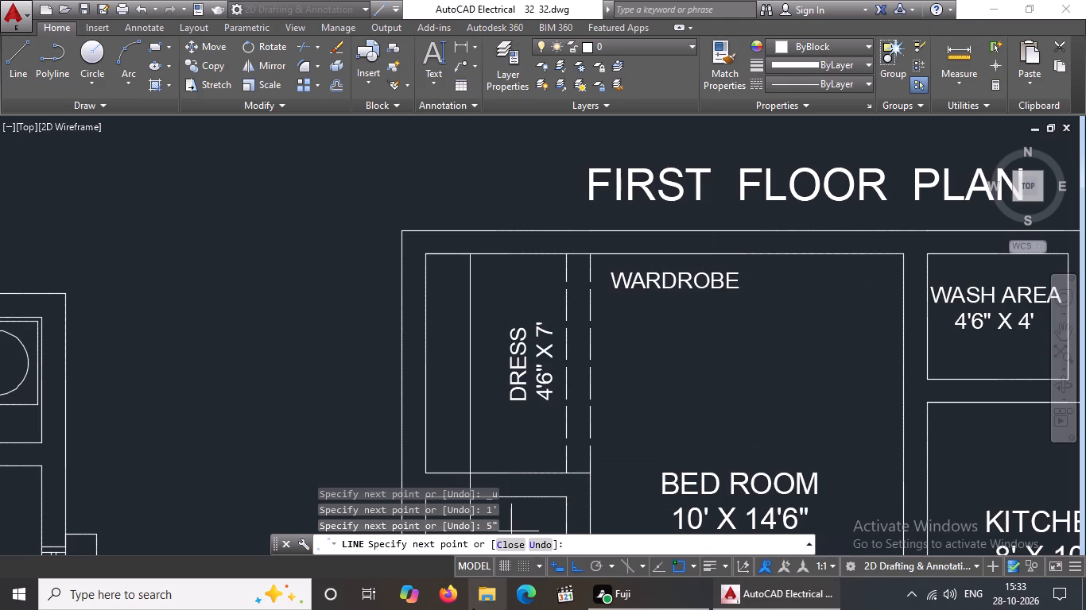
{"action": "scroll", "coordinate": [473, 445], "scroll_direction": "down", "scroll_amount": 3}
{"action": "scroll", "coordinate": [476, 465], "scroll_direction": "up", "scroll_amount": 3}
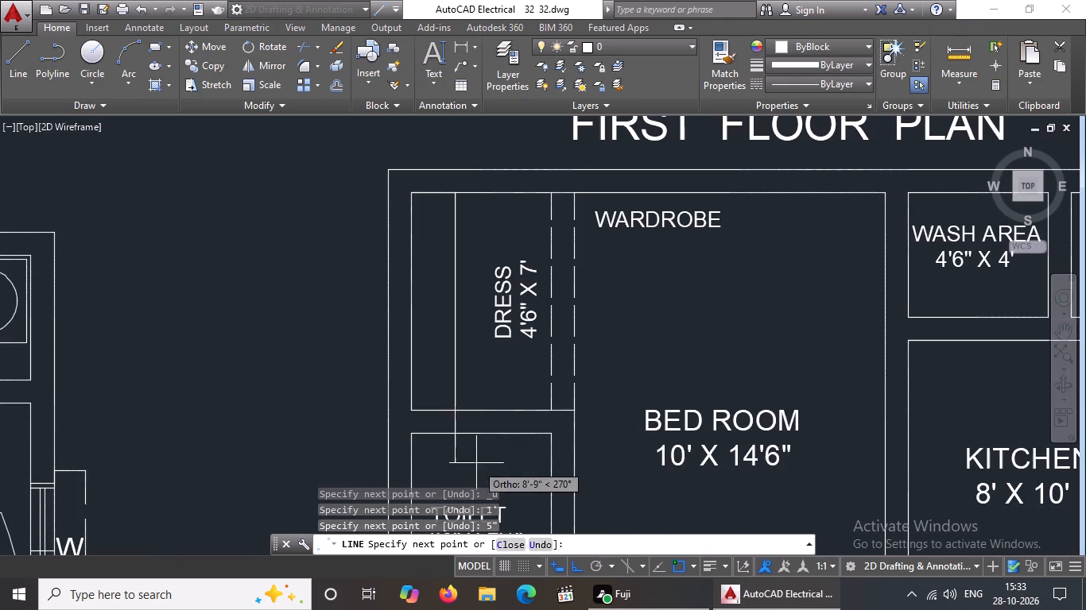
{"action": "left_click", "coordinate": [455, 420]}
{"action": "key", "text": "Escape"}
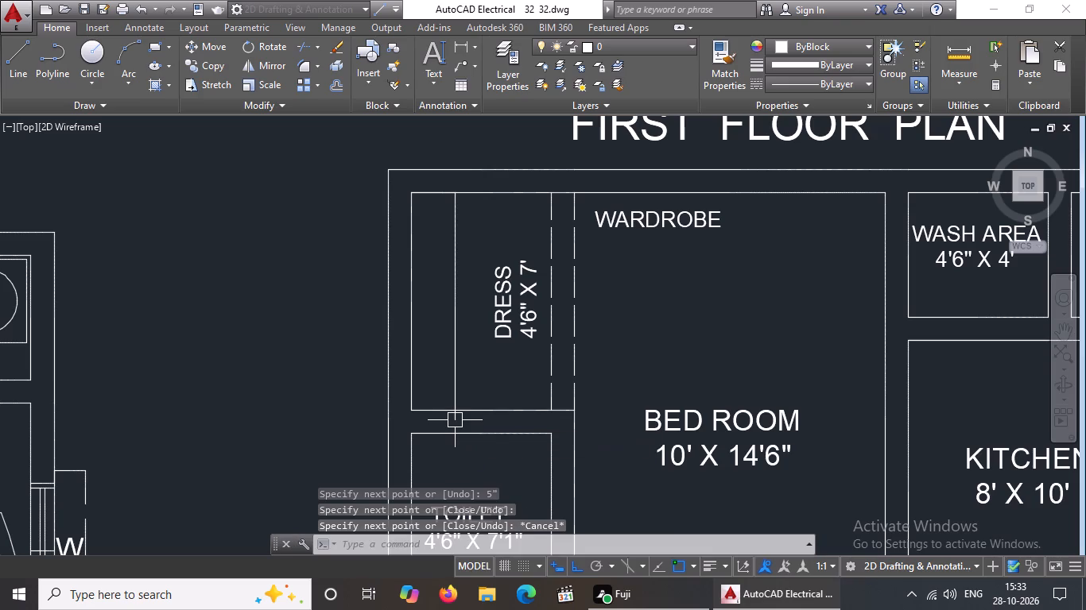
Trim the end of the new vertical line that overshoots the DRESS room's bottom wall line.
{"action": "type", "text": "TR"}
{"action": "key", "text": "space"}
{"action": "key", "text": "space"}
{"action": "scroll", "coordinate": [448, 419], "scroll_direction": "up", "scroll_amount": 2}
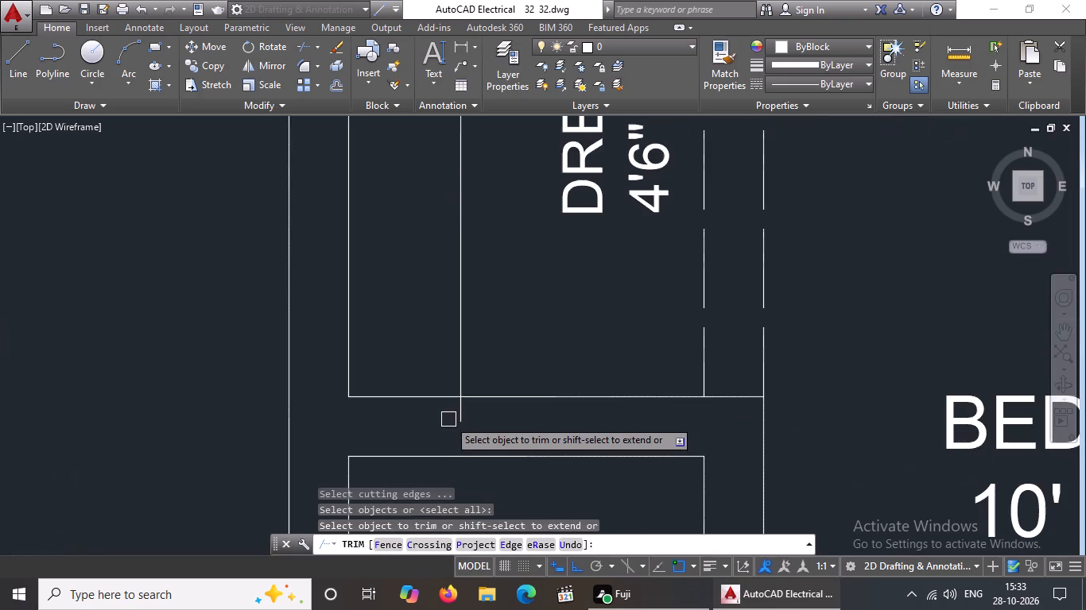
{"action": "left_click", "coordinate": [463, 412]}
{"action": "scroll", "coordinate": [463, 413], "scroll_direction": "down", "scroll_amount": 2}
{"action": "key", "text": "Escape"}
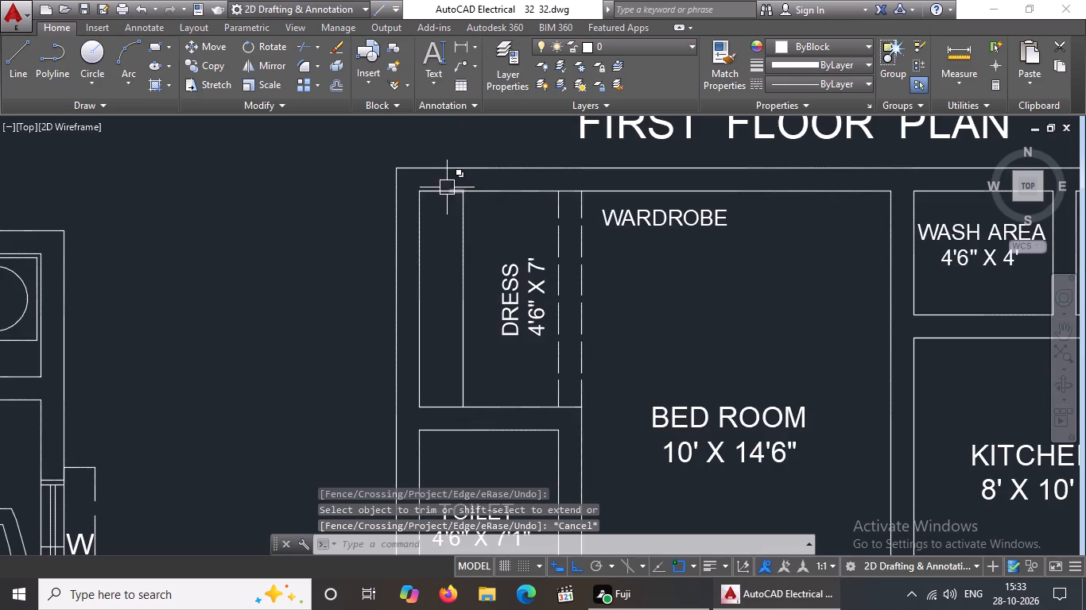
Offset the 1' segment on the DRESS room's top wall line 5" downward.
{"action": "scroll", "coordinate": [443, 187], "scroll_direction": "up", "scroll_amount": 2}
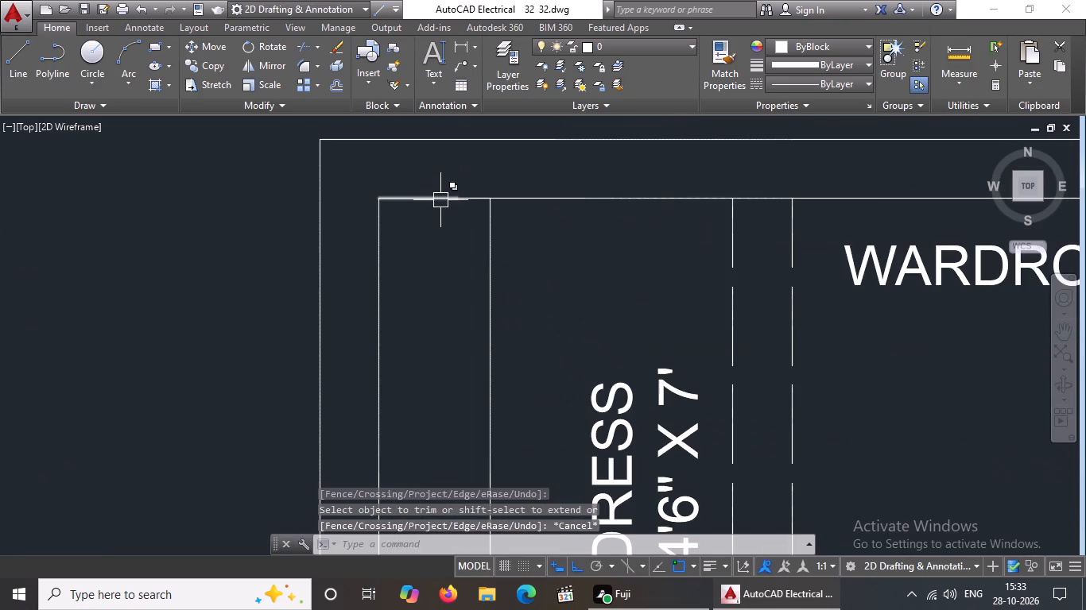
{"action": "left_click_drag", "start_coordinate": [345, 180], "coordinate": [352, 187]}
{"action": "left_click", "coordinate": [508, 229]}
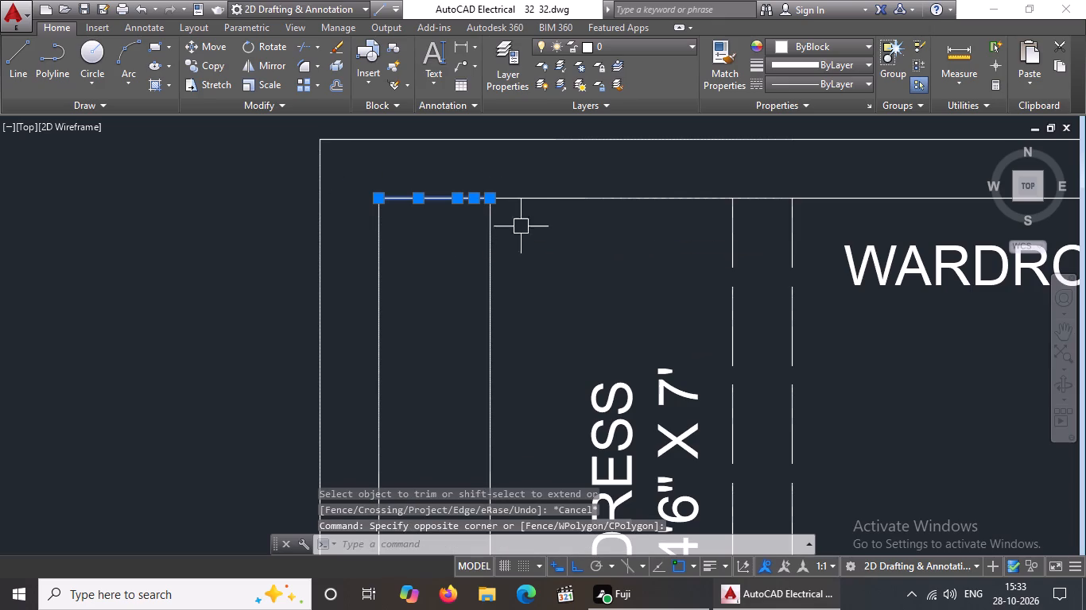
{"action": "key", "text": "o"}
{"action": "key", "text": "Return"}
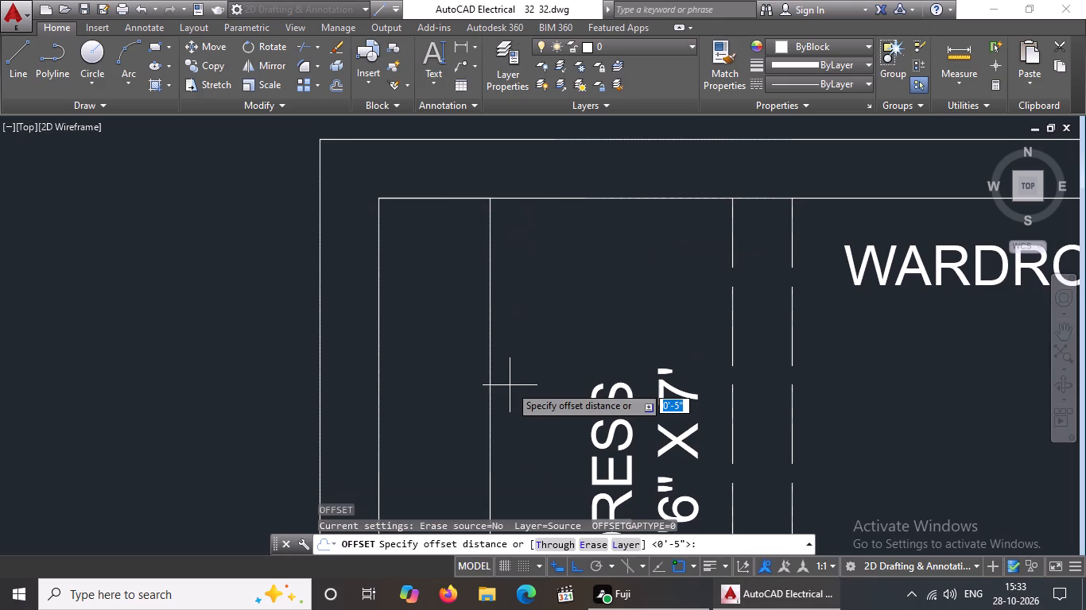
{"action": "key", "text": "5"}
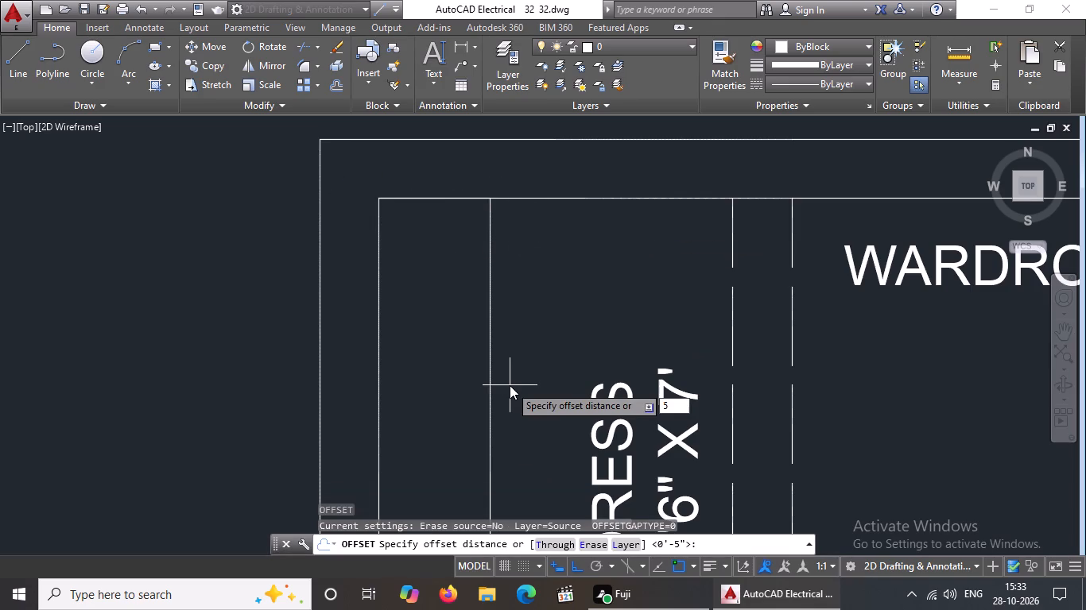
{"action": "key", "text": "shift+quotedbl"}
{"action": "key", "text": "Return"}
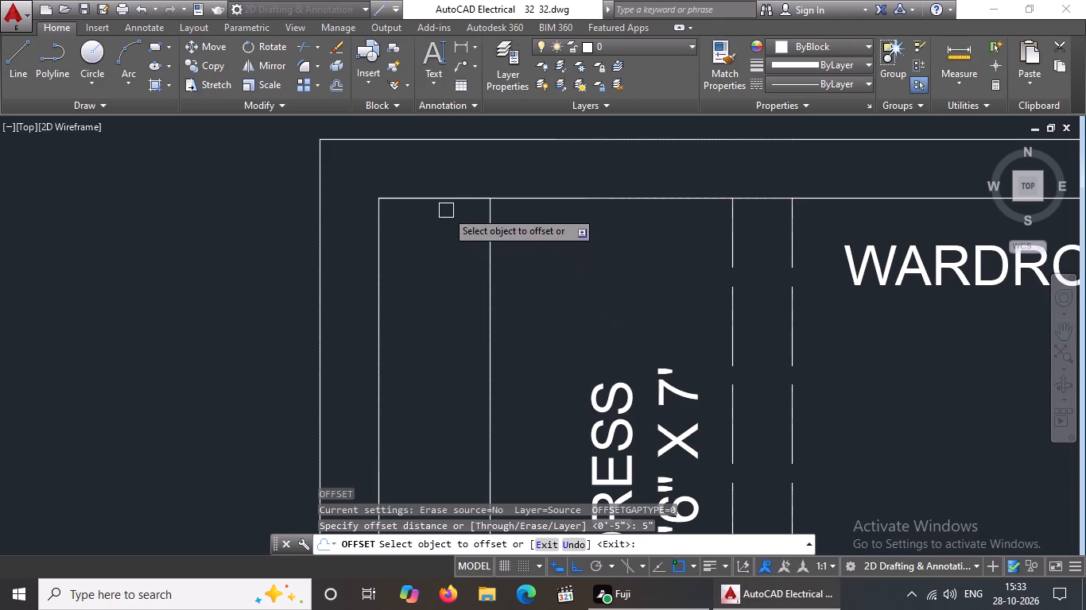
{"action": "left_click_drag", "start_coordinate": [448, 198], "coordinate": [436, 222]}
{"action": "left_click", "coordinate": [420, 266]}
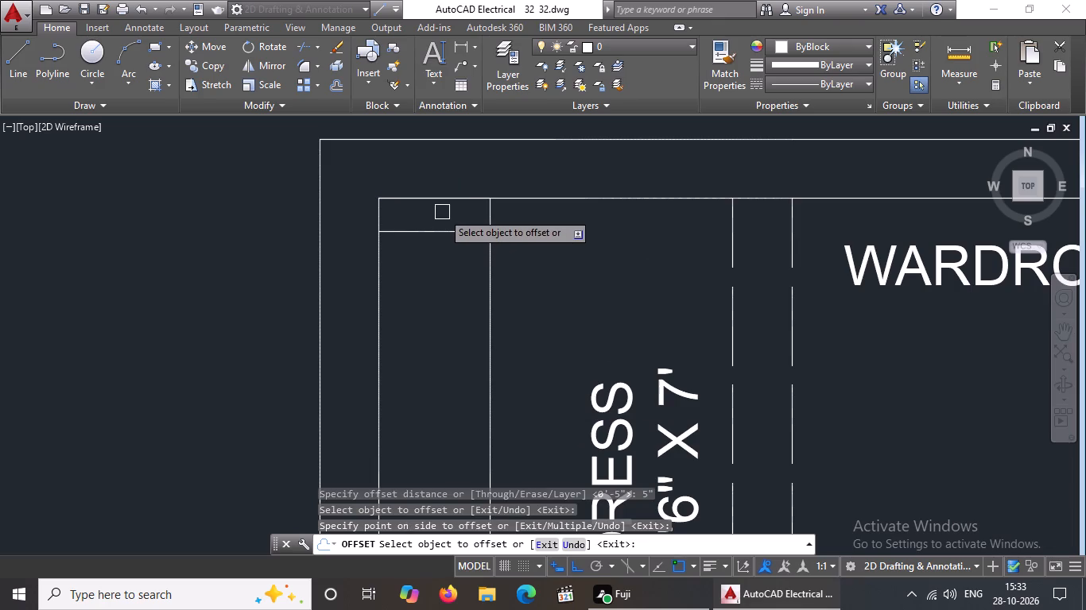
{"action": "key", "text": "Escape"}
Offset the 5" segment on the DRESS room's top wall line 5" downward.
{"action": "left_click", "coordinate": [339, 173]}
{"action": "left_click", "coordinate": [541, 227]}
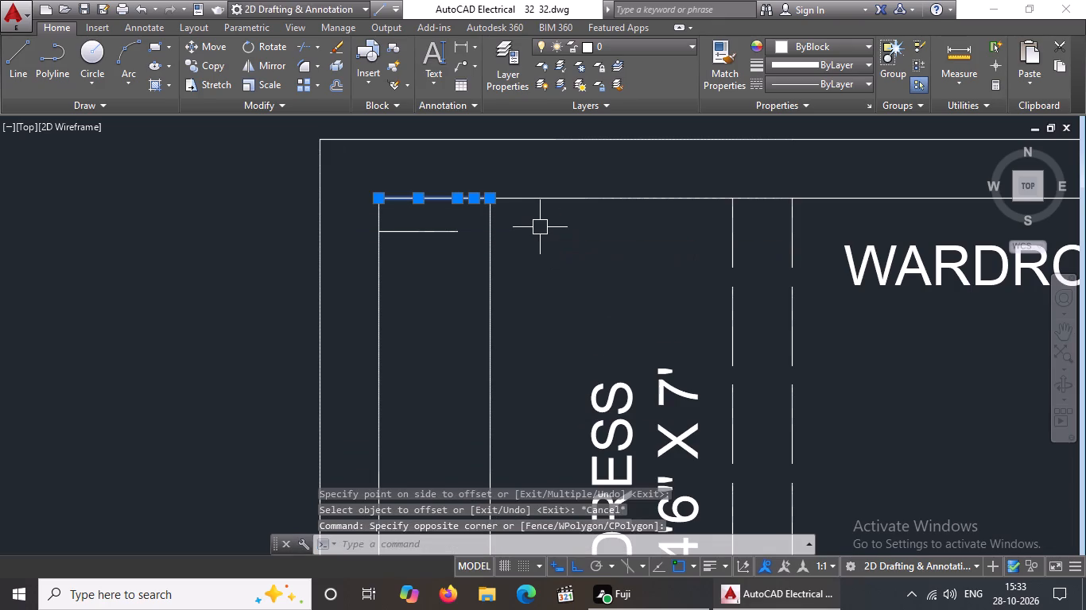
{"action": "key", "text": "Escape"}
{"action": "key", "text": "o"}
{"action": "key", "text": "Return"}
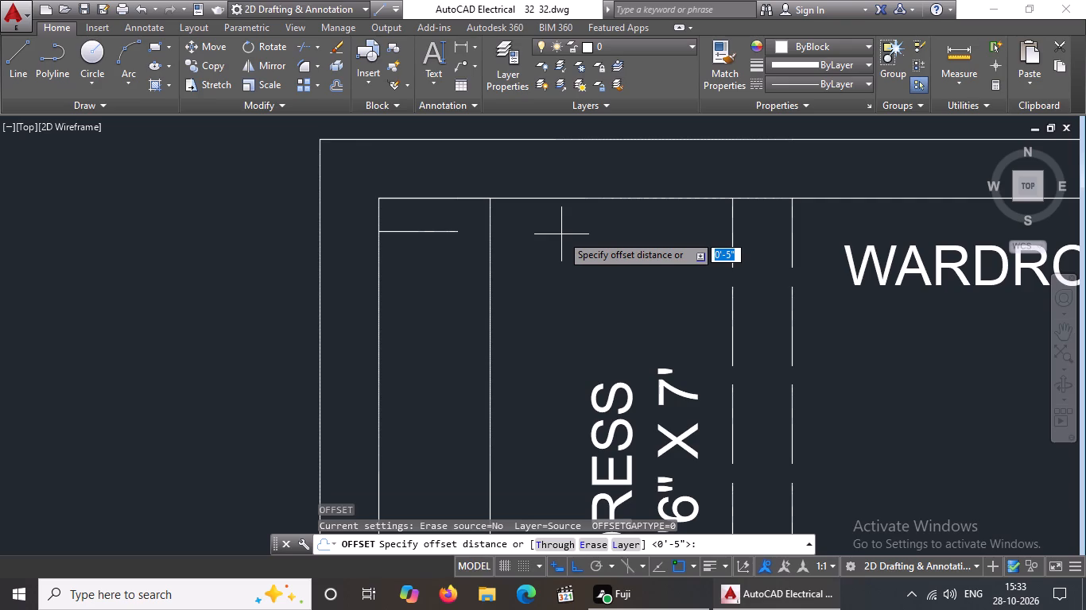
{"action": "key", "text": "5"}
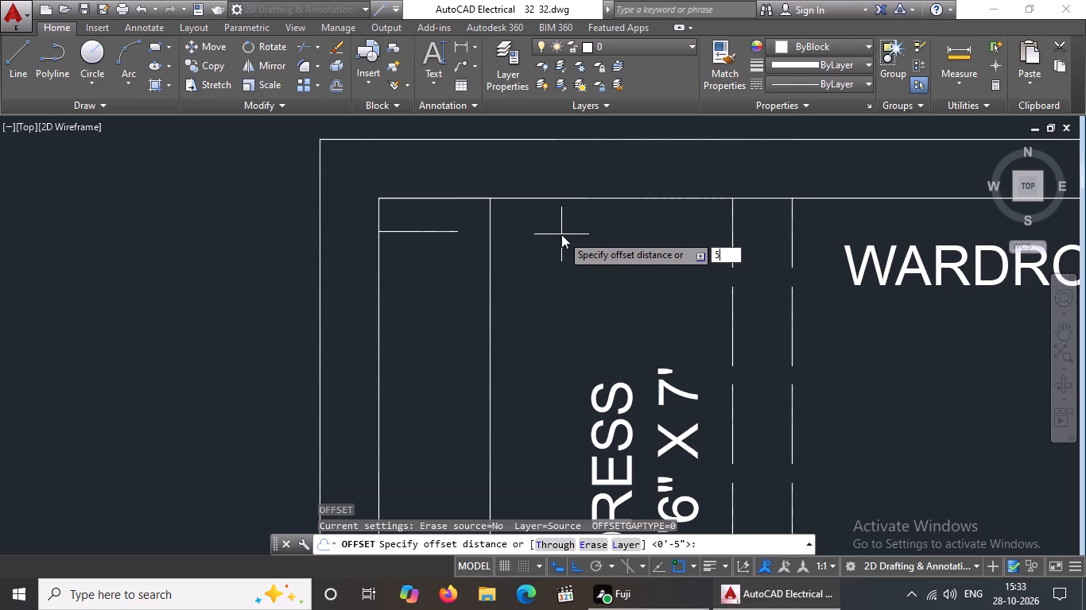
{"action": "key", "text": "shift+quotedbl"}
{"action": "key", "text": "Return"}
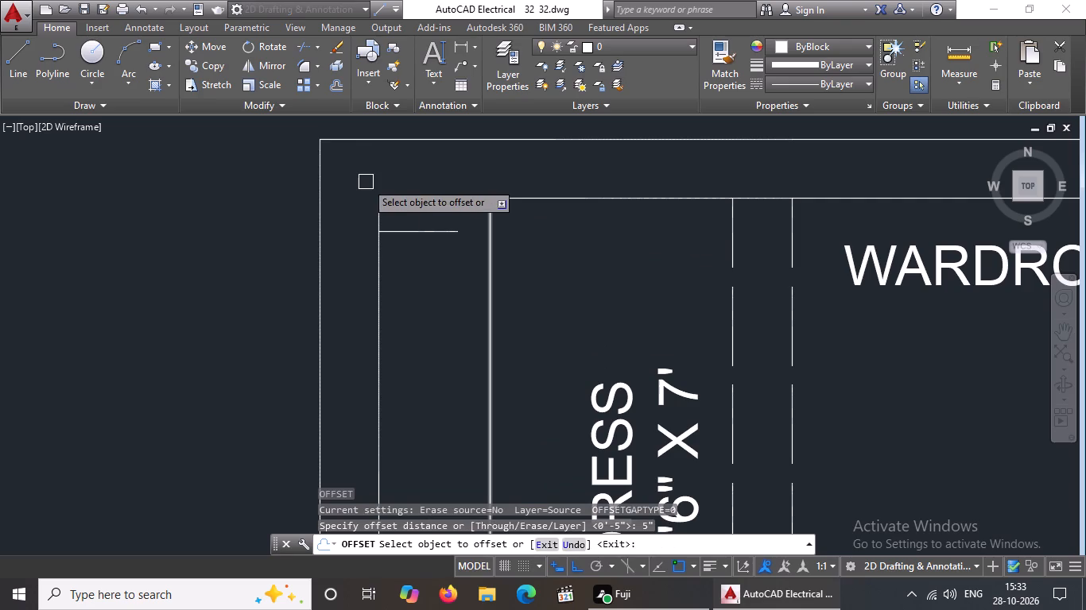
{"action": "left_click", "coordinate": [457, 204]}
{"action": "left_click", "coordinate": [462, 244]}
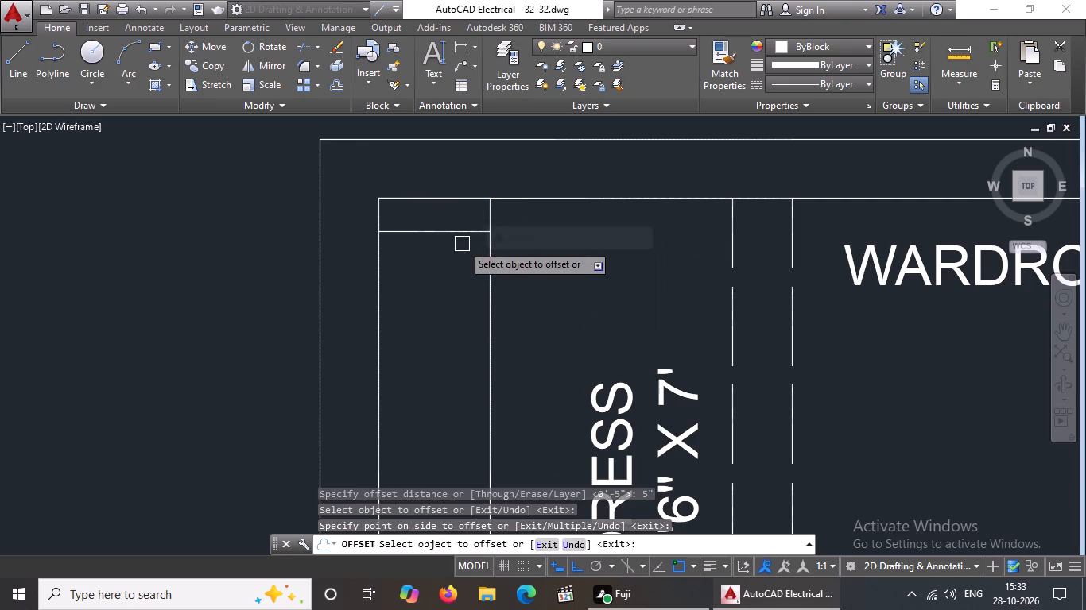
{"action": "key", "text": "Escape"}
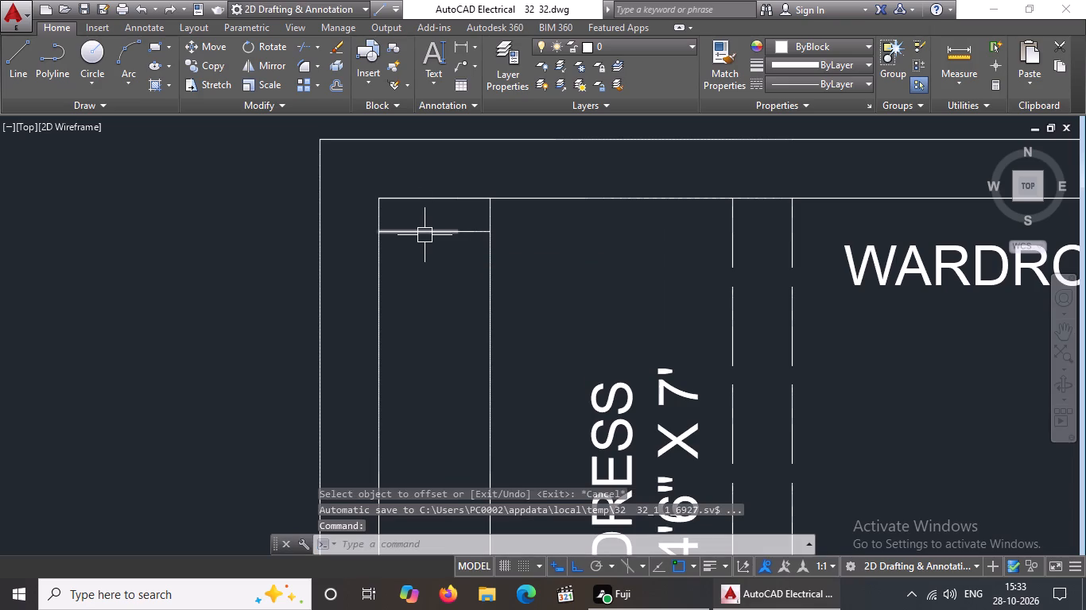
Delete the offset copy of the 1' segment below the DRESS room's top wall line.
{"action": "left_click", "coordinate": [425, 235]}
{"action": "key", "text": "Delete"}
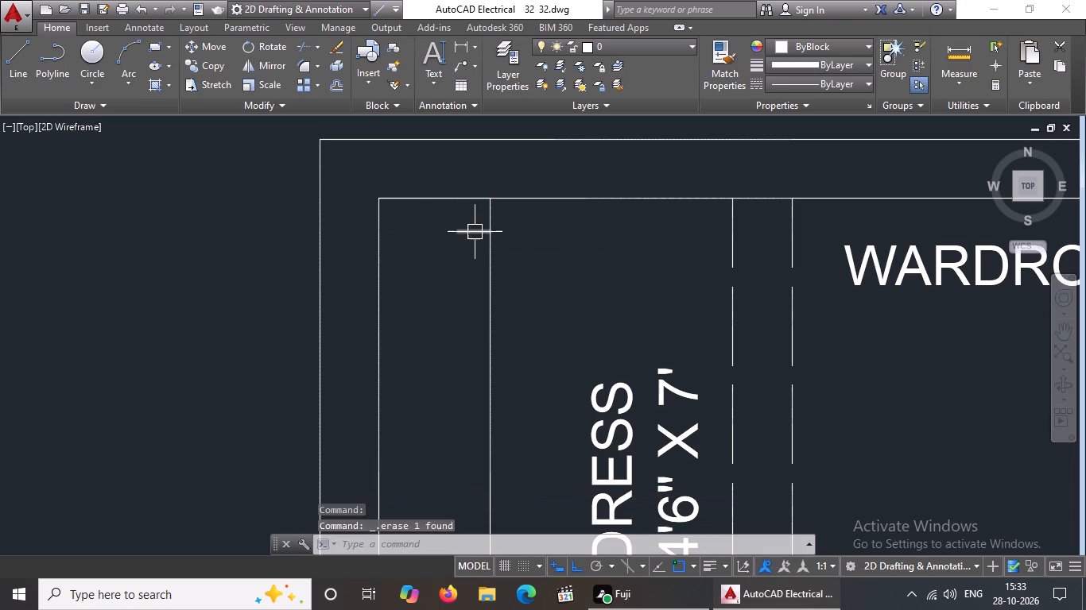
Delete the 5" segment's offset copy, plus the 1' and 5" segments along the DRESS strip's top wall line.
{"action": "left_click", "coordinate": [475, 231]}
{"action": "key", "text": "Delete"}
{"action": "left_click", "coordinate": [448, 191]}
{"action": "key", "text": "Delete"}
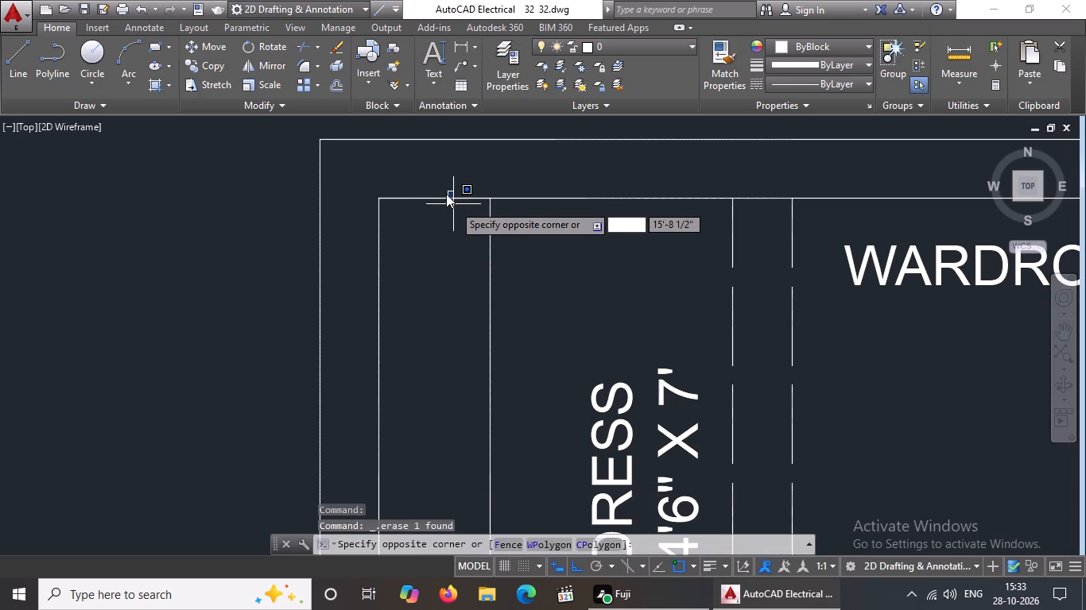
{"action": "left_click", "coordinate": [446, 192]}
{"action": "key", "text": "Escape"}
{"action": "left_click", "coordinate": [439, 201]}
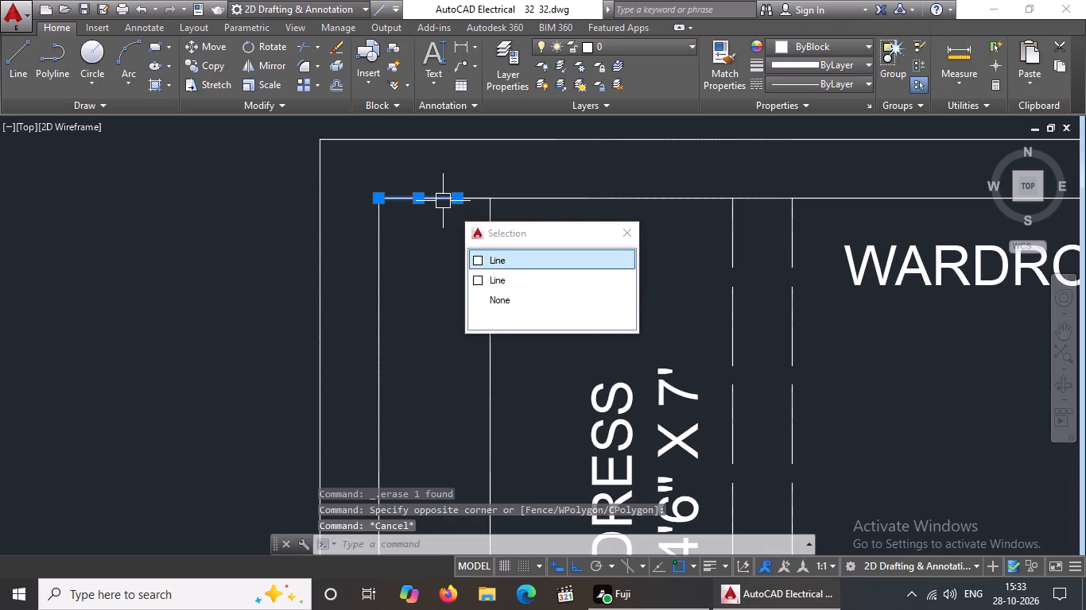
{"action": "key", "text": "Delete"}
{"action": "left_click", "coordinate": [470, 198]}
{"action": "key", "text": "Delete"}
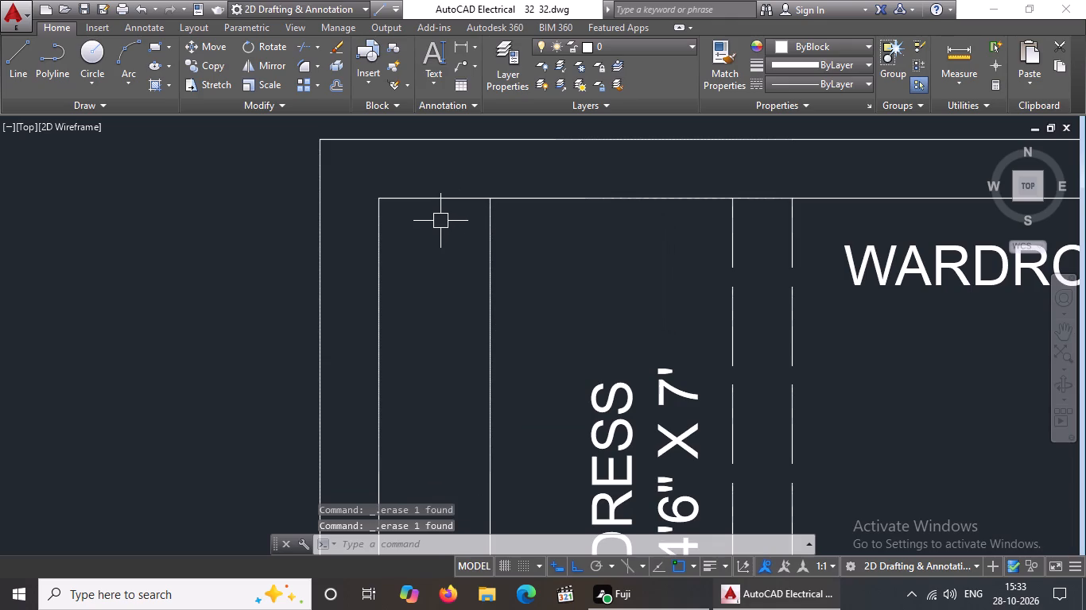
Draw a single line across the DRESS strip's top edge, from the inner wall corner to the strip's vertical line.
{"action": "key", "text": "Escape"}
{"action": "key", "text": "l"}
{"action": "key", "text": "Return"}
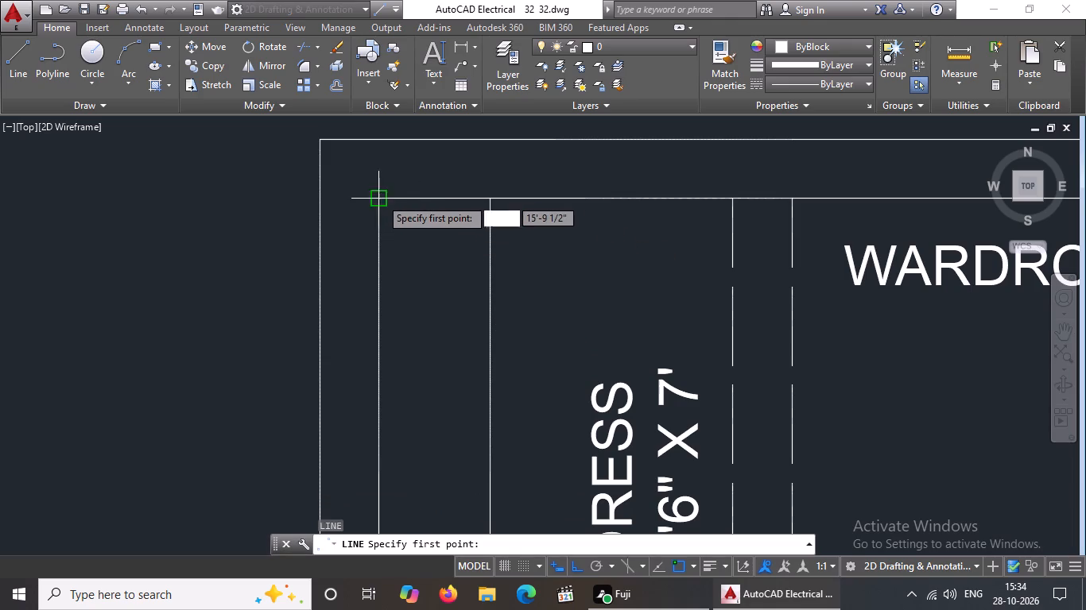
{"action": "left_click", "coordinate": [381, 200]}
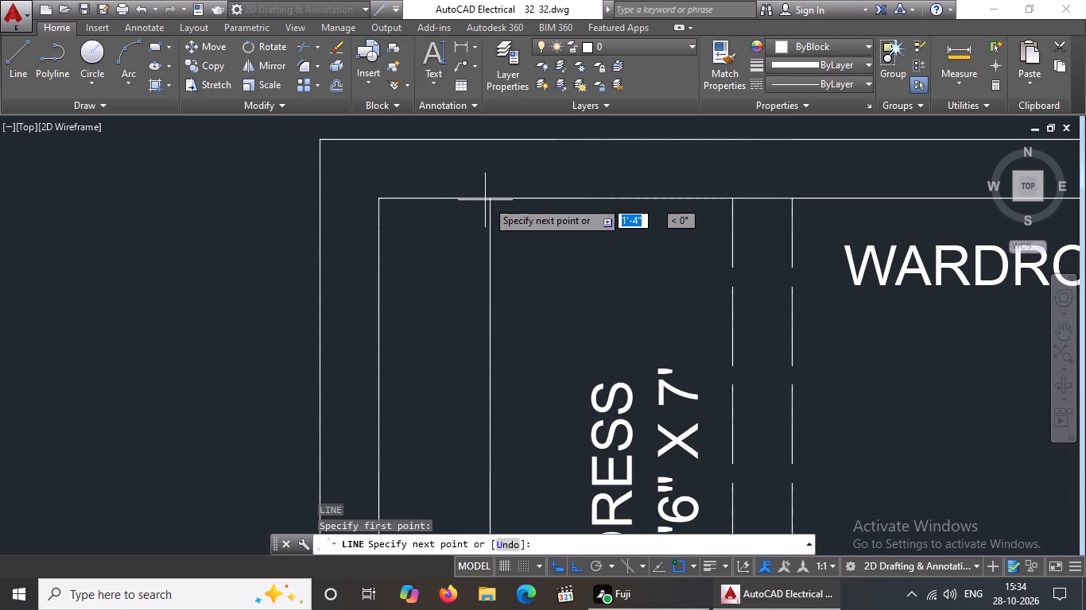
{"action": "left_click", "coordinate": [491, 198]}
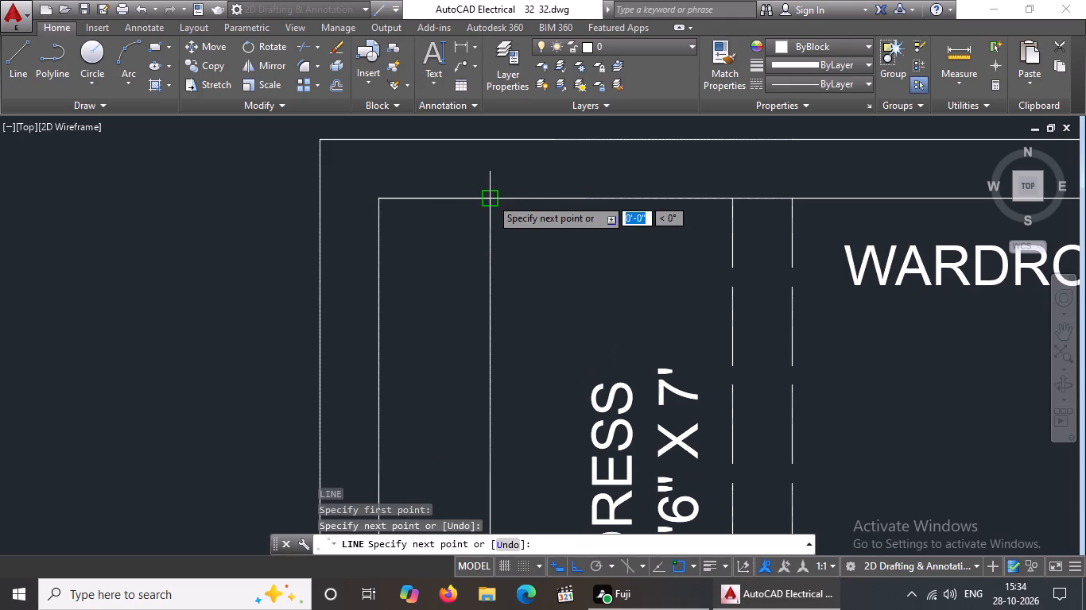
{"action": "key", "text": "Escape"}
Offset the new line at the top of the DRESS strip 2" downward.
{"action": "scroll", "coordinate": [527, 172], "scroll_direction": "up", "scroll_amount": 1}
{"action": "scroll", "coordinate": [527, 173], "scroll_direction": "down", "scroll_amount": 8}
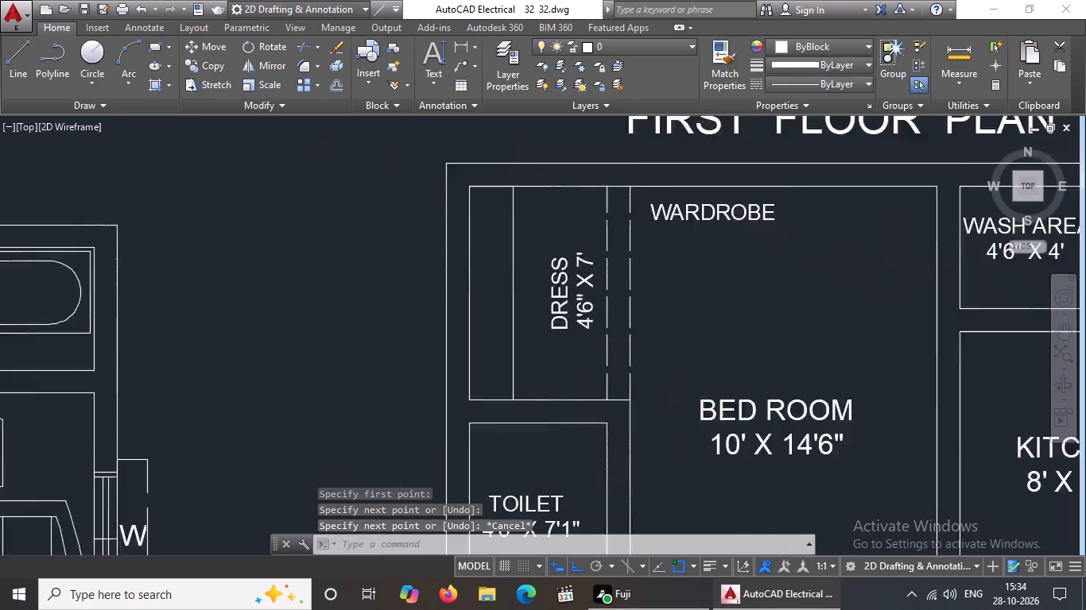
{"action": "scroll", "coordinate": [534, 194], "scroll_direction": "up", "scroll_amount": 3}
{"action": "scroll", "coordinate": [479, 265], "scroll_direction": "up", "scroll_amount": 3}
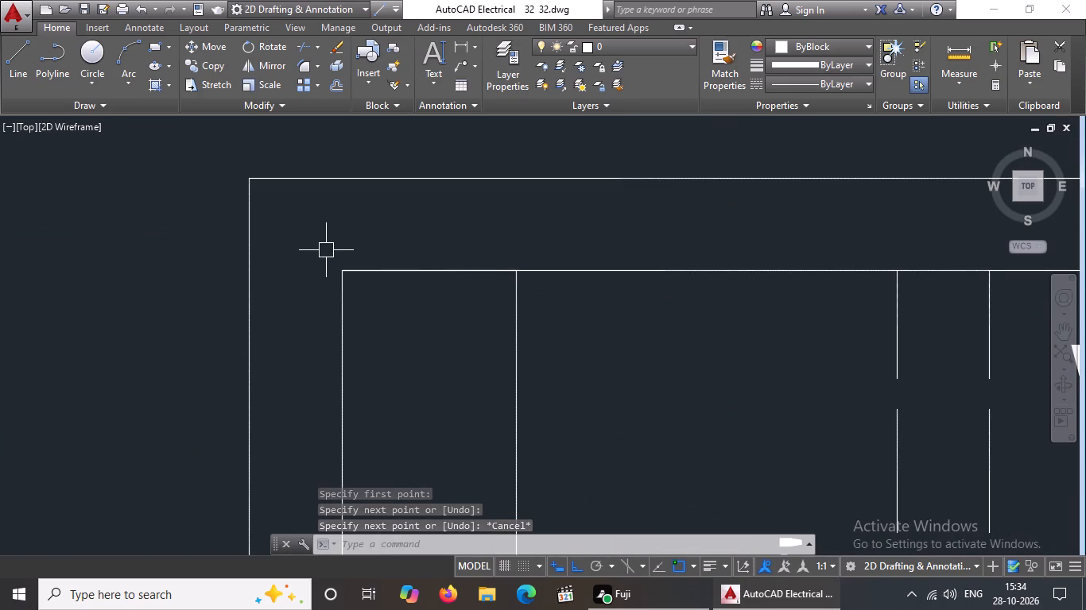
{"action": "left_click_drag", "start_coordinate": [326, 250], "coordinate": [330, 260]}
{"action": "left_click", "coordinate": [615, 336]}
{"action": "key", "text": "o"}
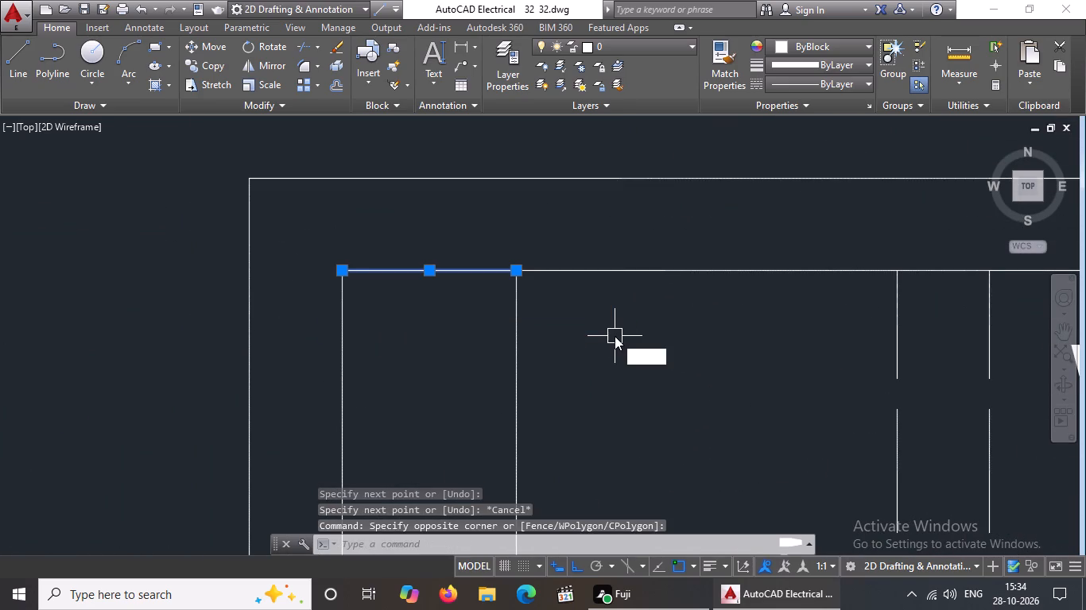
{"action": "key", "text": "Return"}
{"action": "type", "text": "2\""}
{"action": "key", "text": "Return"}
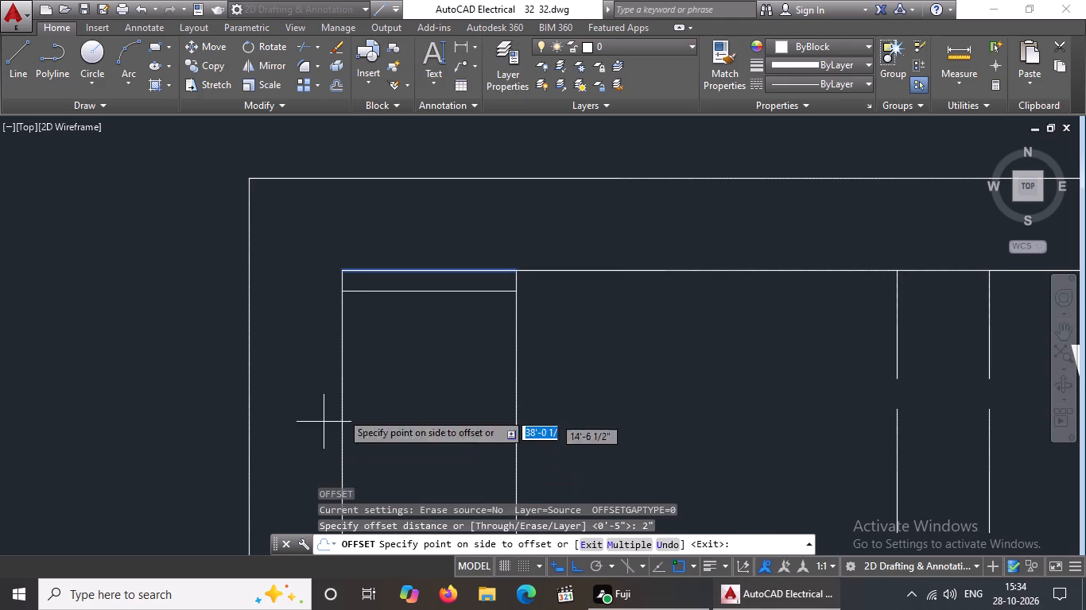
{"action": "left_click", "coordinate": [448, 372]}
Offset the lowest line in the DRESS strip 2" downward five times in succession, each from the latest copy.
{"action": "scroll", "coordinate": [463, 356], "scroll_direction": "down", "scroll_amount": 5}
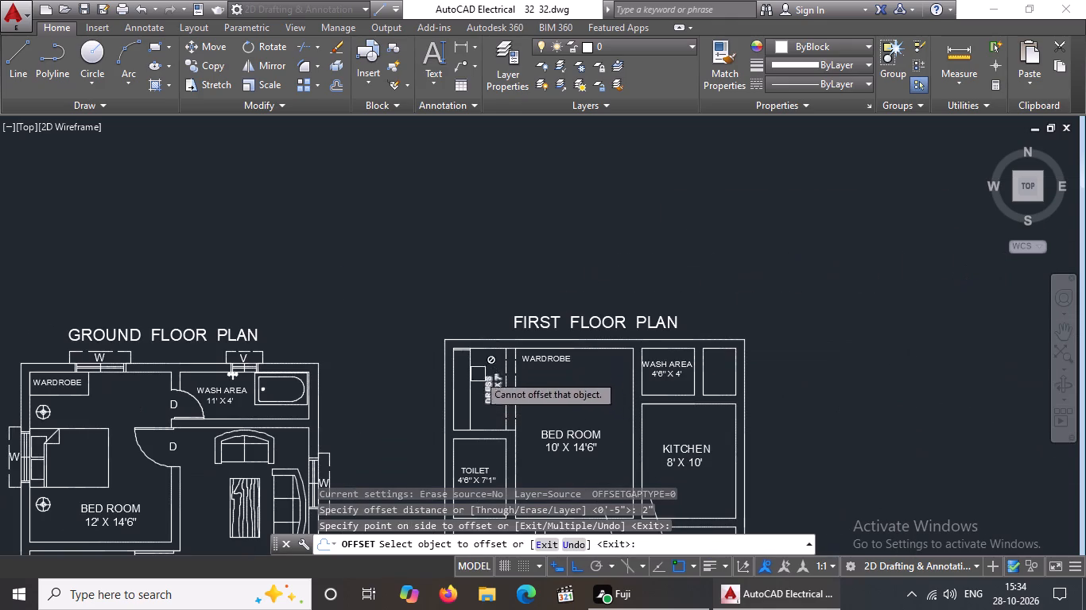
{"action": "scroll", "coordinate": [468, 357], "scroll_direction": "up", "scroll_amount": 3}
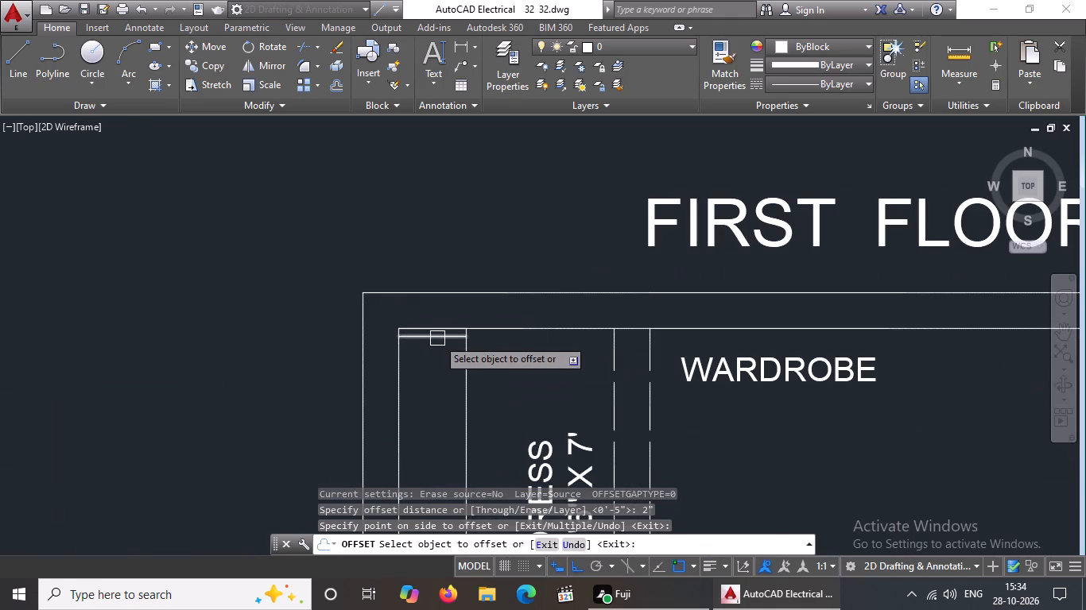
{"action": "left_click", "coordinate": [437, 338]}
{"action": "left_click", "coordinate": [419, 372]}
{"action": "left_click", "coordinate": [421, 349]}
{"action": "left_click", "coordinate": [419, 427]}
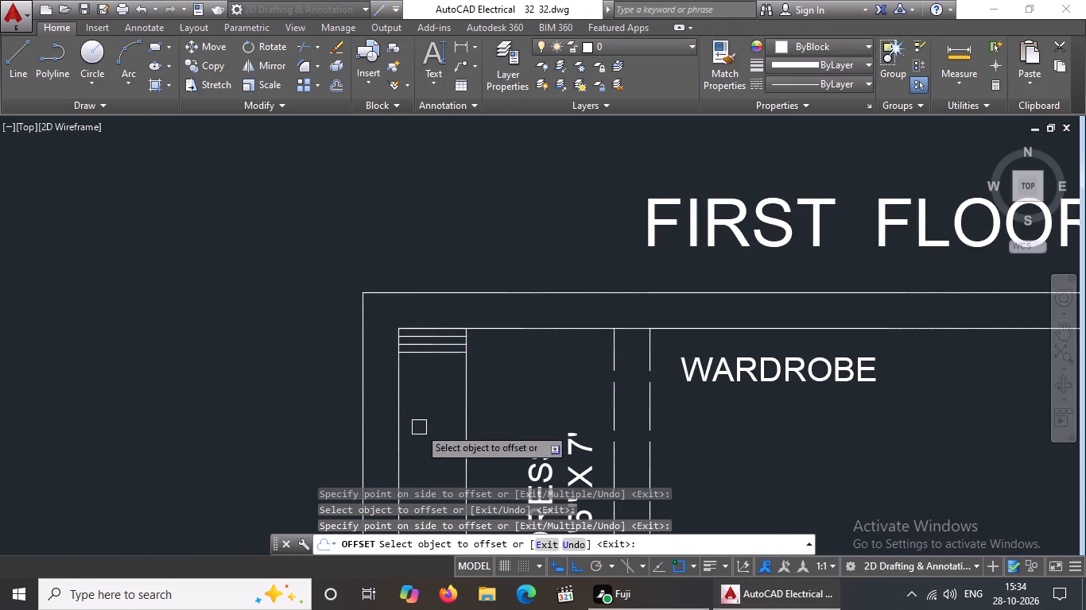
{"action": "left_click", "coordinate": [440, 353]}
{"action": "left_click", "coordinate": [428, 436]}
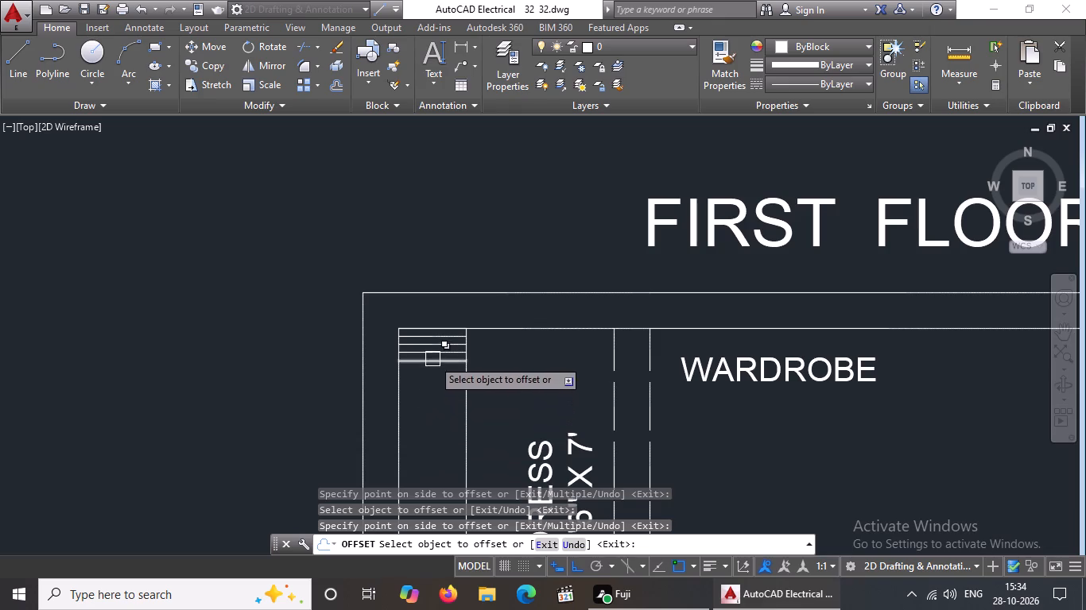
{"action": "left_click", "coordinate": [432, 358]}
{"action": "left_click", "coordinate": [432, 409]}
{"action": "left_click", "coordinate": [432, 371]}
{"action": "left_click_drag", "start_coordinate": [414, 438], "coordinate": [417, 427]}
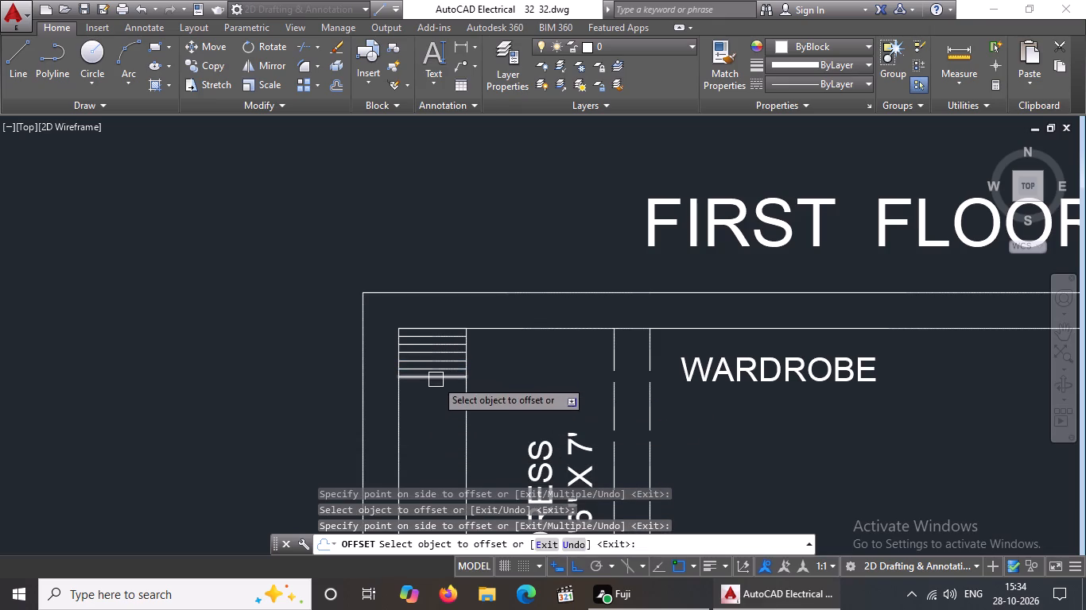
Continue the DRESS strip's horizontal lines downward with six more successive 2" offsets.
{"action": "left_click", "coordinate": [436, 379]}
{"action": "left_click", "coordinate": [425, 429]}
{"action": "left_click", "coordinate": [440, 383]}
{"action": "left_click", "coordinate": [434, 441]}
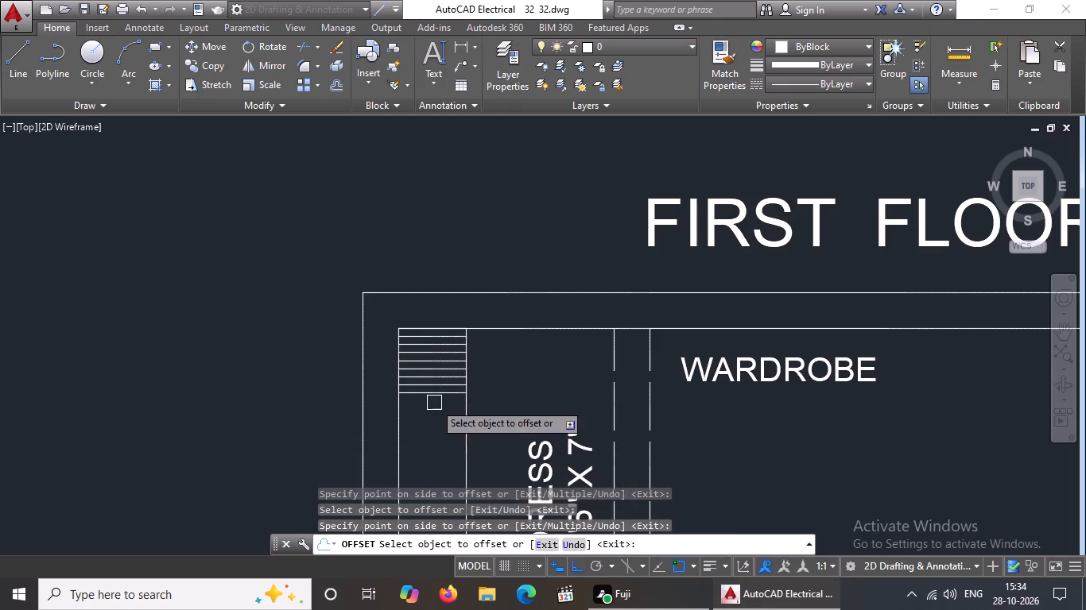
{"action": "left_click", "coordinate": [434, 392]}
{"action": "left_click", "coordinate": [422, 435]}
{"action": "left_click", "coordinate": [439, 400]}
{"action": "left_click", "coordinate": [432, 433]}
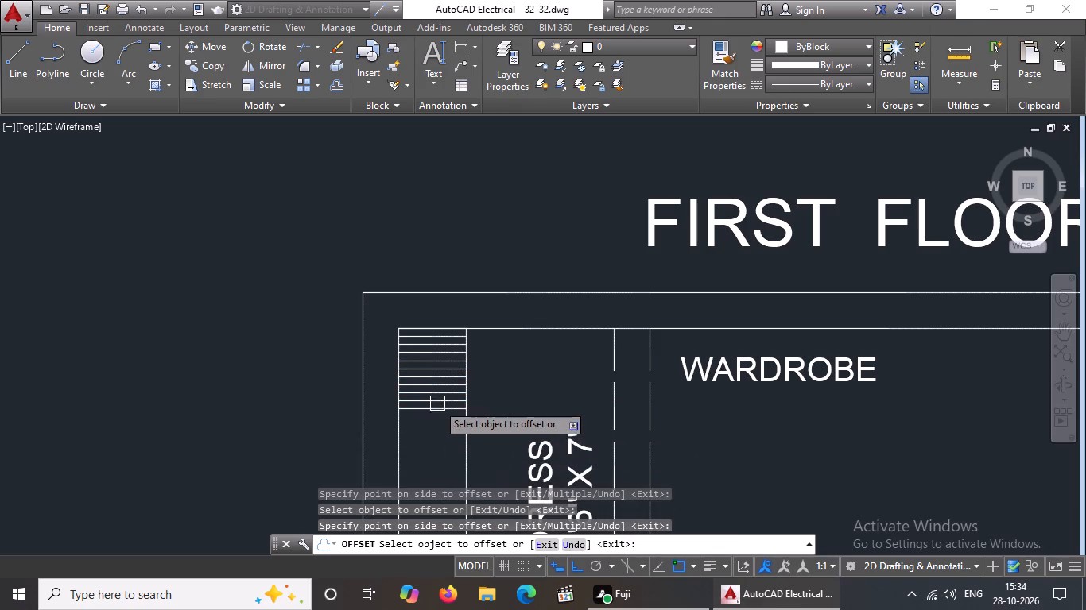
{"action": "left_click", "coordinate": [436, 411]}
{"action": "left_click", "coordinate": [436, 453]}
{"action": "left_click", "coordinate": [442, 420]}
{"action": "left_click", "coordinate": [429, 463]}
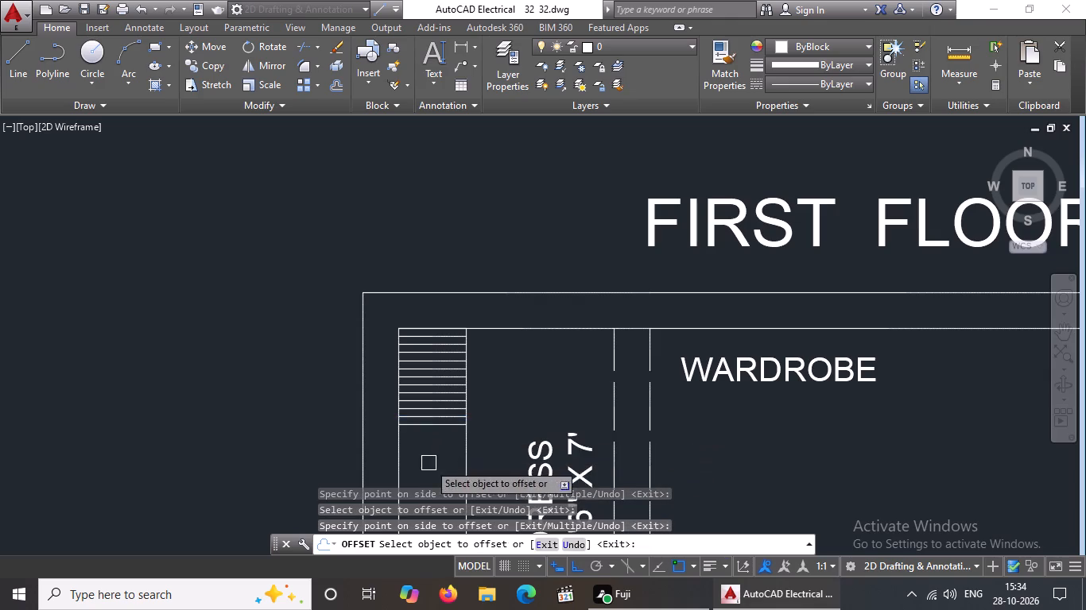
Extend the DRESS strip's horizontal line pattern downward with six further 2" offsets of the lowest line.
{"action": "scroll", "coordinate": [465, 403], "scroll_direction": "down", "scroll_amount": 2}
{"action": "scroll", "coordinate": [456, 430], "scroll_direction": "up", "scroll_amount": 4}
{"action": "left_click", "coordinate": [432, 319]}
{"action": "left_click", "coordinate": [436, 386]}
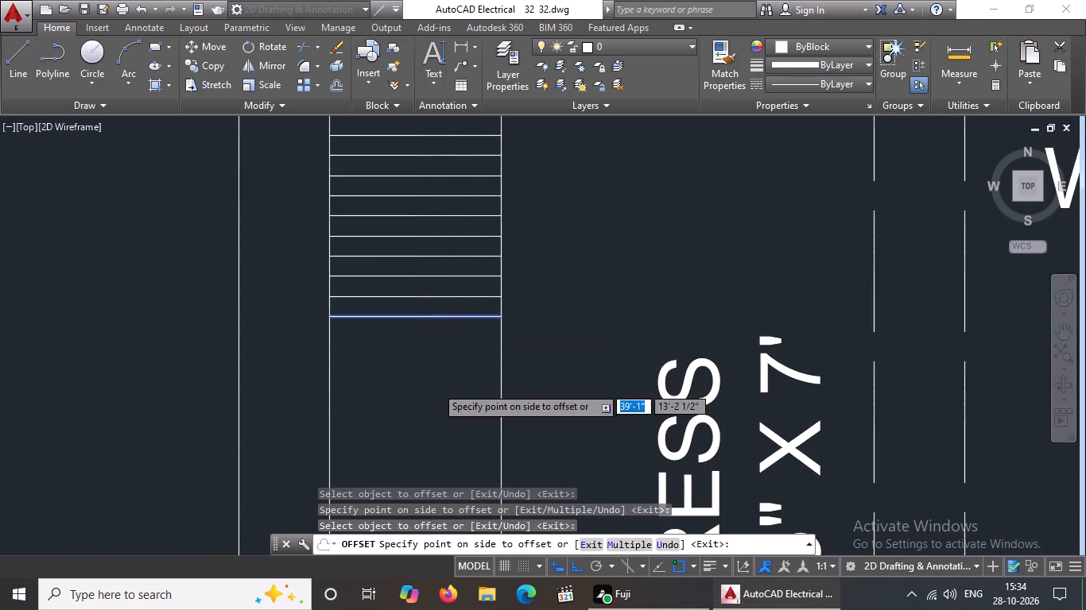
{"action": "left_click", "coordinate": [440, 340]}
{"action": "left_click", "coordinate": [433, 388]}
{"action": "left_click", "coordinate": [437, 349]}
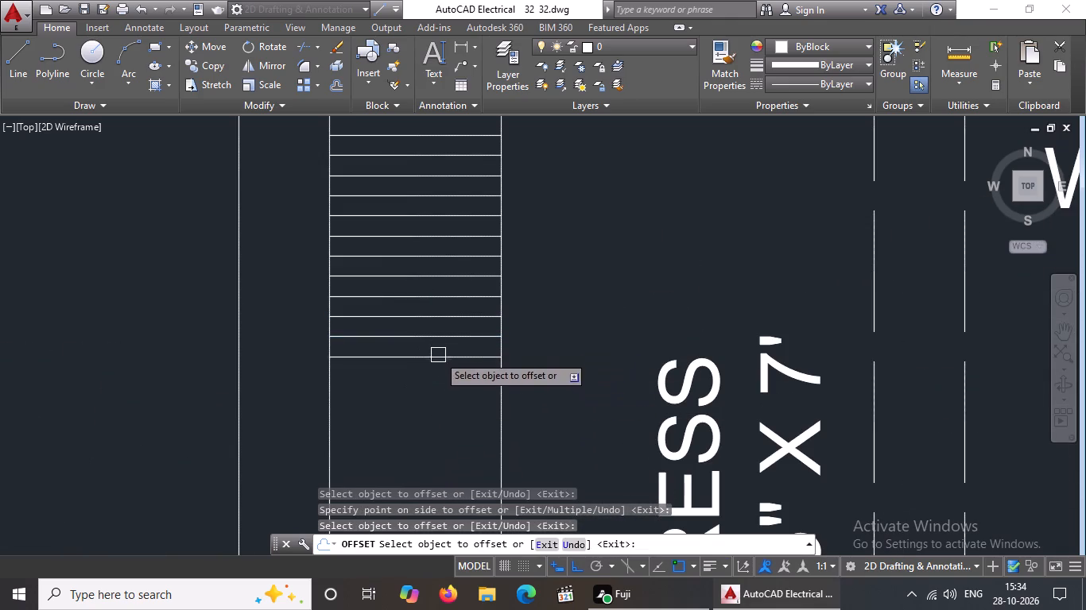
{"action": "left_click", "coordinate": [439, 357]}
{"action": "left_click", "coordinate": [439, 408]}
{"action": "left_click", "coordinate": [446, 374]}
{"action": "left_click", "coordinate": [420, 427]}
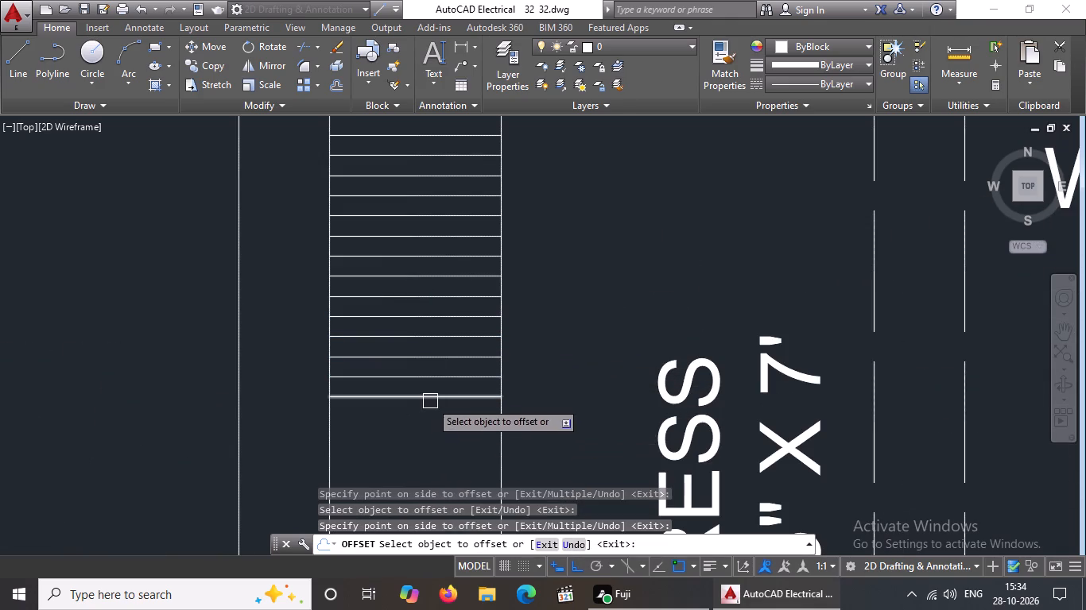
{"action": "left_click", "coordinate": [432, 400]}
{"action": "left_click", "coordinate": [421, 433]}
{"action": "left_click", "coordinate": [430, 414]}
{"action": "left_click", "coordinate": [421, 454]}
Add five more horizontal lines below the last one in the DRESS strip, offset at 2" spacing.
{"action": "scroll", "coordinate": [456, 419], "scroll_direction": "down", "scroll_amount": 3}
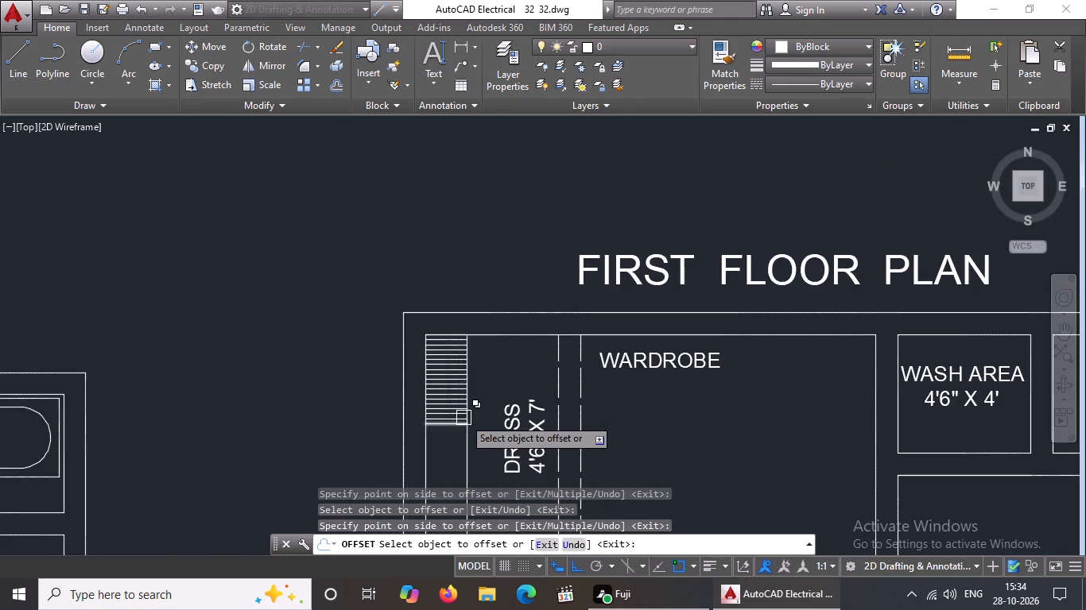
{"action": "scroll", "coordinate": [438, 430], "scroll_direction": "up", "scroll_amount": 3}
{"action": "left_click", "coordinate": [458, 405]}
{"action": "left_click", "coordinate": [452, 450]}
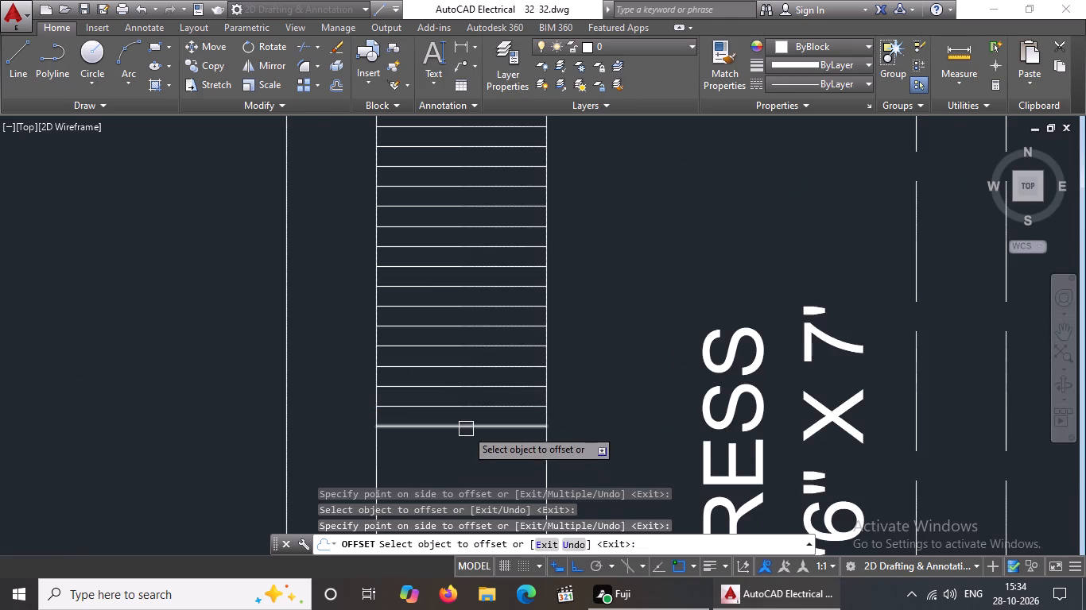
{"action": "left_click", "coordinate": [467, 427]}
{"action": "left_click", "coordinate": [467, 438]}
{"action": "scroll", "coordinate": [514, 409], "scroll_direction": "down", "scroll_amount": 3}
{"action": "scroll", "coordinate": [519, 433], "scroll_direction": "up", "scroll_amount": 3}
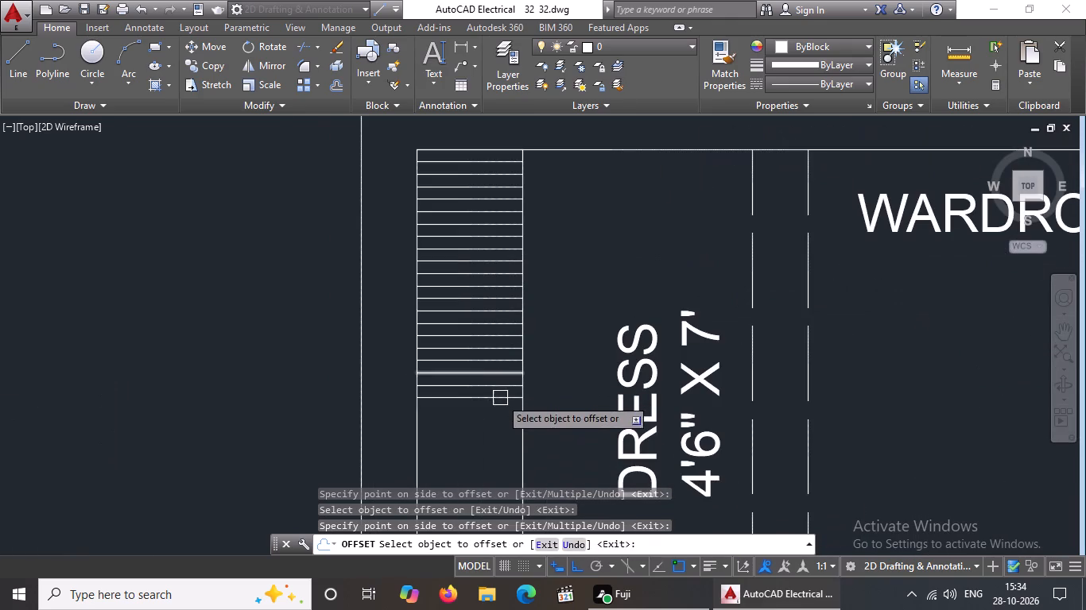
{"action": "left_click", "coordinate": [500, 400]}
{"action": "left_click", "coordinate": [497, 435]}
{"action": "left_click", "coordinate": [495, 417]}
{"action": "left_click", "coordinate": [495, 438]}
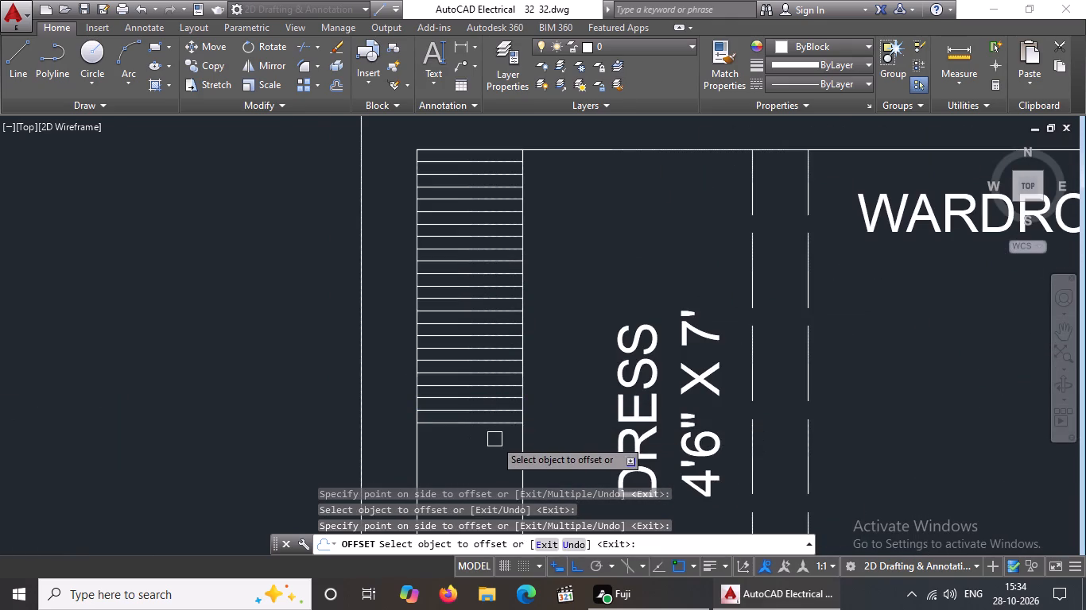
{"action": "left_click", "coordinate": [495, 426]}
{"action": "left_click", "coordinate": [495, 457]}
Offset the lowest line of the DRESS strip 2" downward seven more times, each from the newest copy.
{"action": "scroll", "coordinate": [510, 431], "scroll_direction": "down", "scroll_amount": 6}
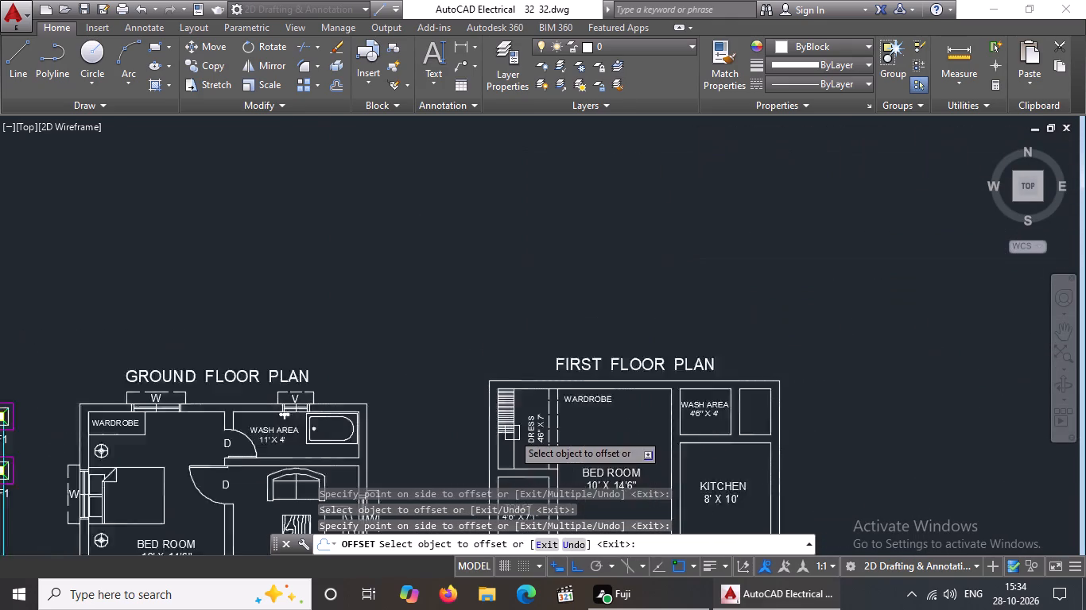
{"action": "scroll", "coordinate": [508, 446], "scroll_direction": "up", "scroll_amount": 4}
{"action": "scroll", "coordinate": [502, 413], "scroll_direction": "down", "scroll_amount": 2}
{"action": "scroll", "coordinate": [502, 409], "scroll_direction": "up", "scroll_amount": 2}
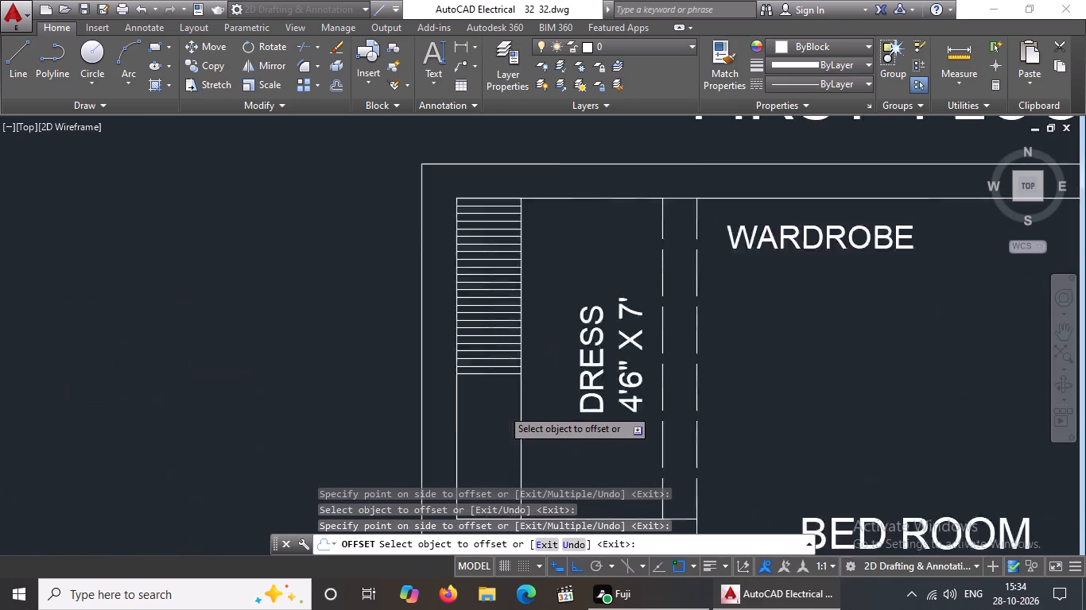
{"action": "scroll", "coordinate": [502, 408], "scroll_direction": "up", "scroll_amount": 1}
{"action": "left_click", "coordinate": [500, 354]}
{"action": "left_click", "coordinate": [500, 386]}
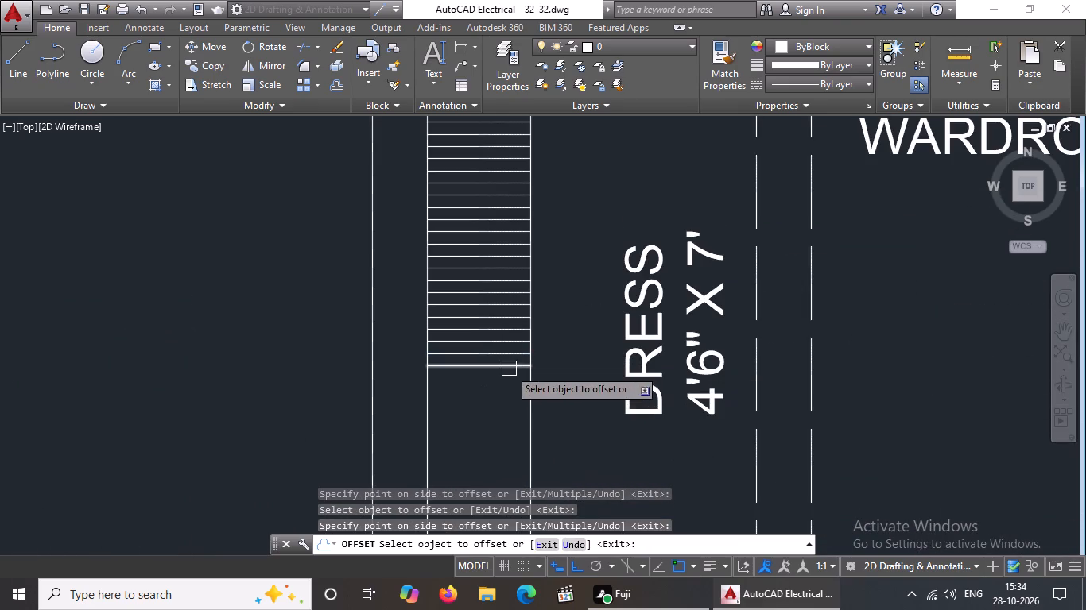
{"action": "left_click", "coordinate": [509, 368]}
{"action": "left_click", "coordinate": [510, 417]}
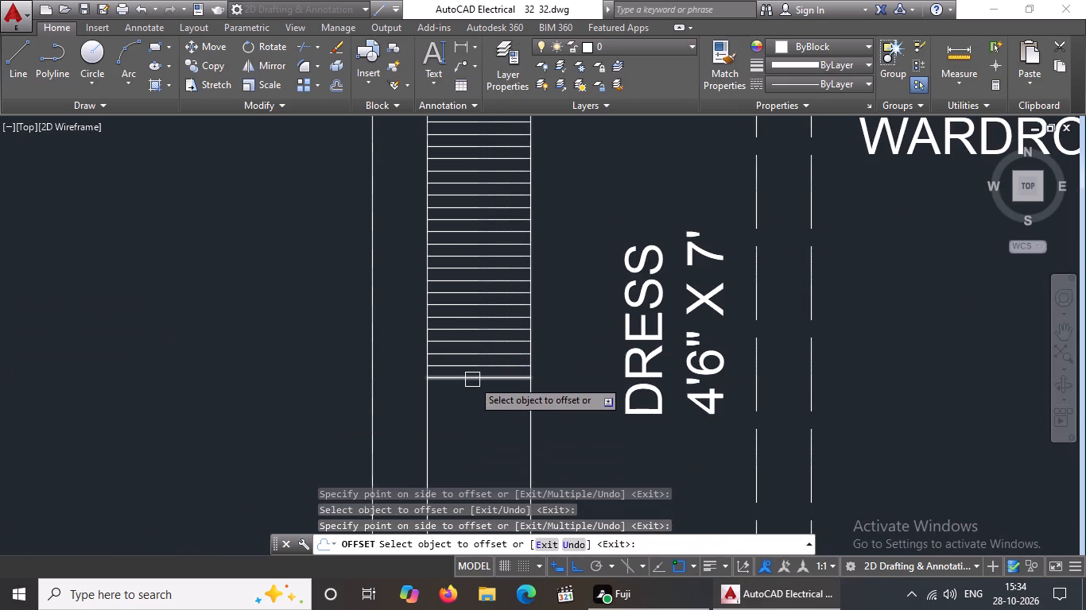
{"action": "left_click", "coordinate": [473, 379]}
{"action": "left_click", "coordinate": [473, 423]}
{"action": "left_click", "coordinate": [489, 392]}
{"action": "left_click", "coordinate": [486, 446]}
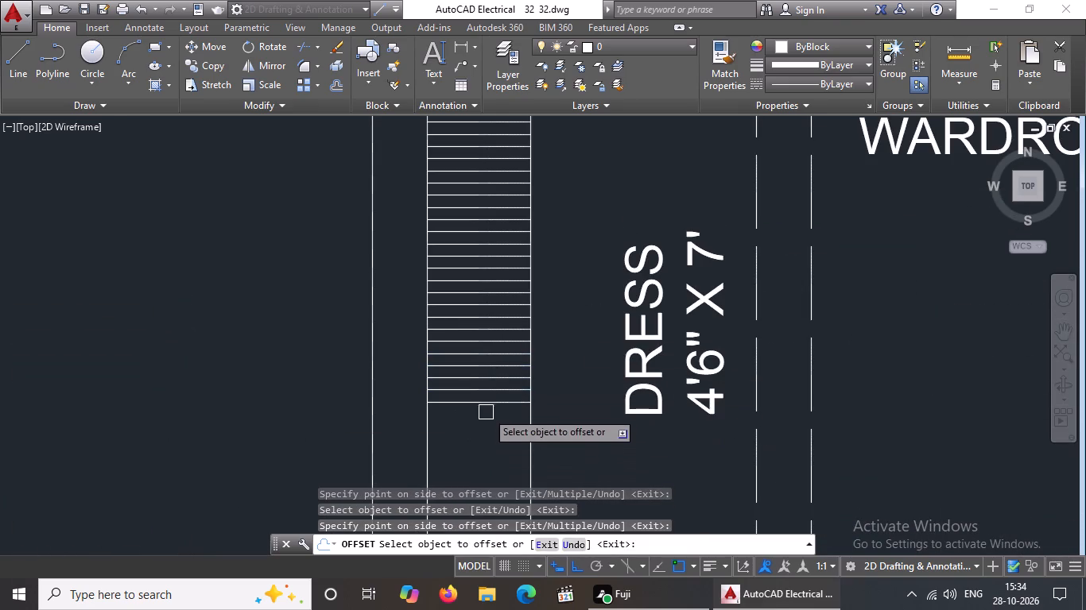
{"action": "left_click", "coordinate": [491, 403]}
{"action": "left_click", "coordinate": [483, 448]}
{"action": "left_click", "coordinate": [487, 416]}
{"action": "left_click", "coordinate": [484, 450]}
{"action": "left_click", "coordinate": [488, 430]}
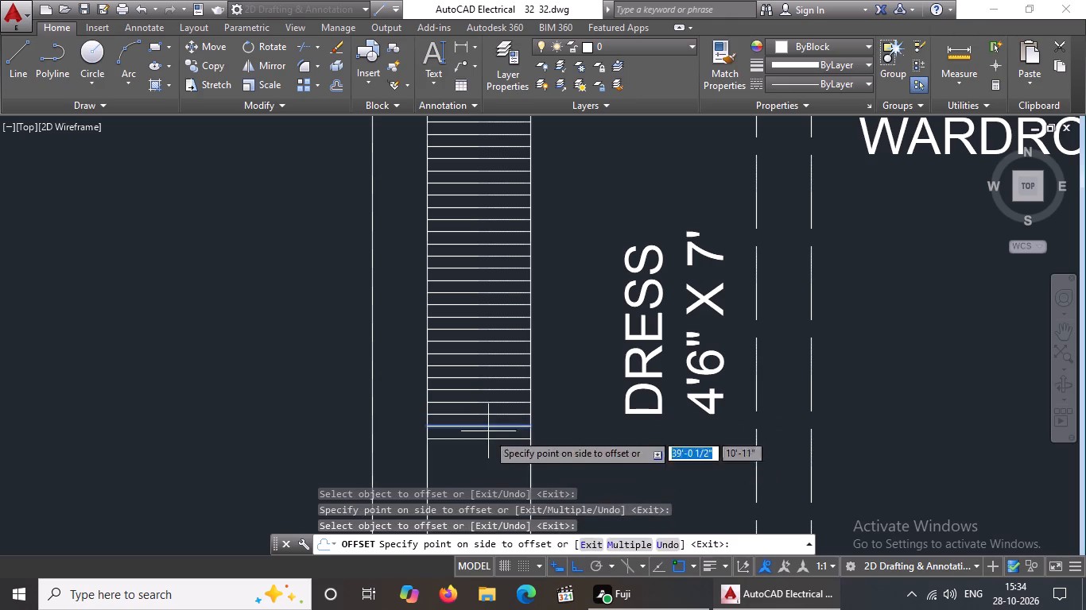
{"action": "left_click", "coordinate": [483, 459]}
Add six more 2" offset lines in the DRESS strip, continuing toward the room's bottom wall line.
{"action": "scroll", "coordinate": [502, 374], "scroll_direction": "down", "scroll_amount": 3}
{"action": "scroll", "coordinate": [501, 396], "scroll_direction": "up", "scroll_amount": 2}
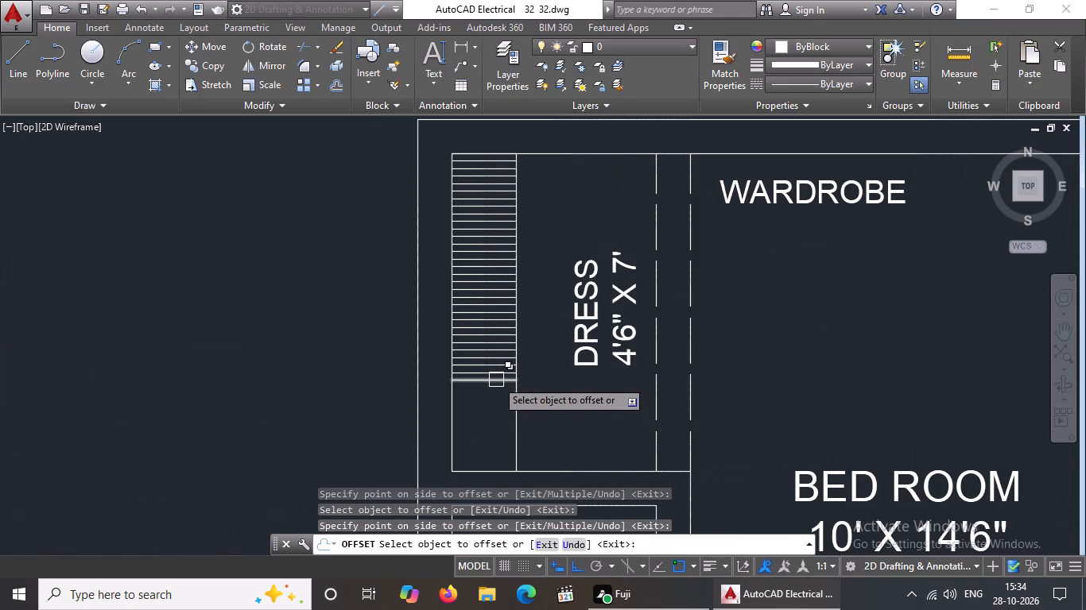
{"action": "left_click", "coordinate": [496, 380]}
{"action": "left_click", "coordinate": [493, 412]}
{"action": "left_click", "coordinate": [491, 390]}
{"action": "left_click", "coordinate": [485, 439]}
{"action": "left_click", "coordinate": [487, 400]}
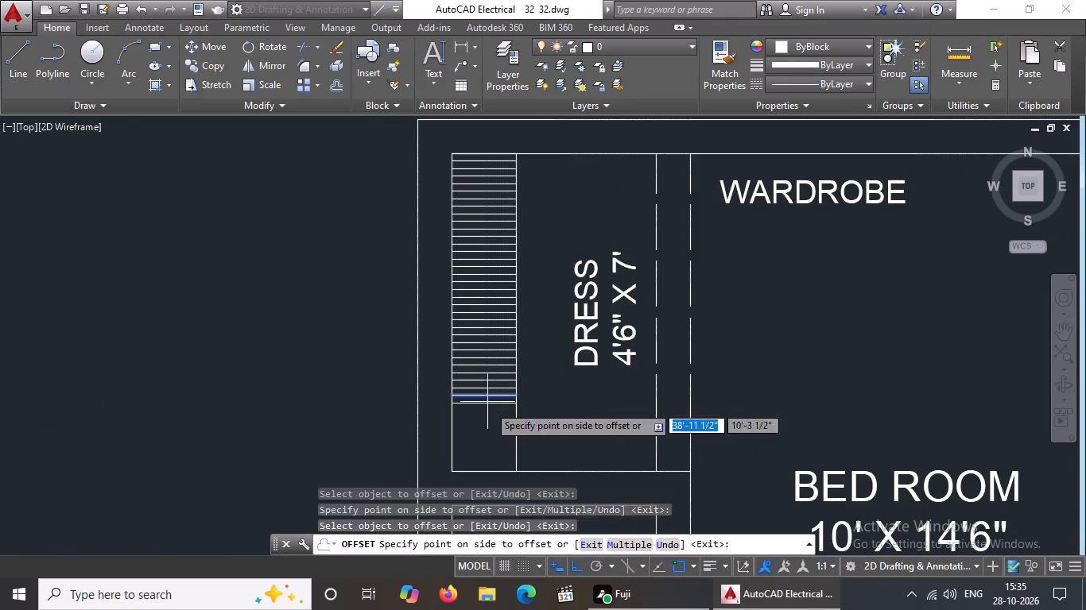
{"action": "left_click", "coordinate": [488, 465]}
{"action": "left_click", "coordinate": [495, 407]}
{"action": "left_click", "coordinate": [489, 447]}
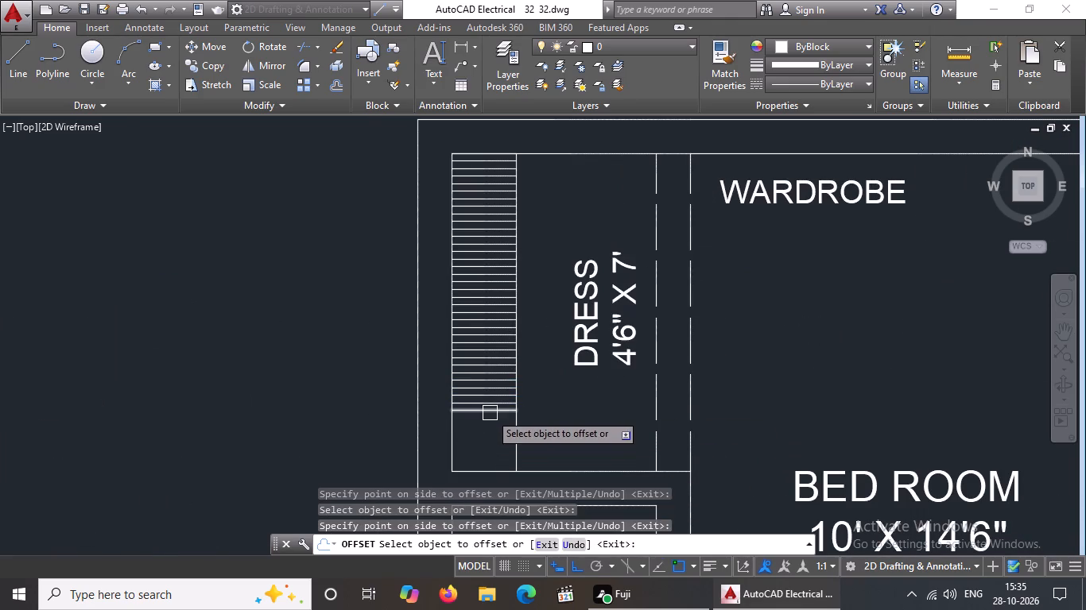
{"action": "left_click", "coordinate": [490, 413]}
{"action": "left_click_drag", "start_coordinate": [483, 473], "coordinate": [483, 466]}
{"action": "left_click", "coordinate": [490, 418]}
{"action": "left_click", "coordinate": [487, 457]}
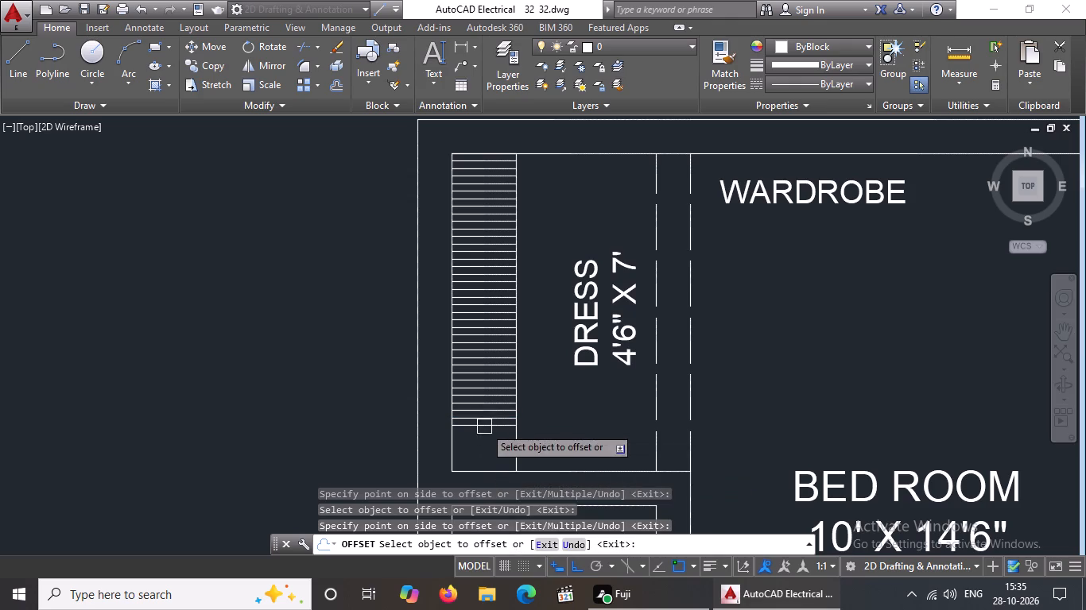
Add five more lines in the DRESS strip at 2" spacing, offsetting each newest copy downward to reach the room's bottom wall line.
{"action": "left_click", "coordinate": [484, 427]}
{"action": "left_click", "coordinate": [484, 471]}
{"action": "left_click", "coordinate": [491, 438]}
{"action": "left_click", "coordinate": [491, 461]}
{"action": "left_click", "coordinate": [493, 440]}
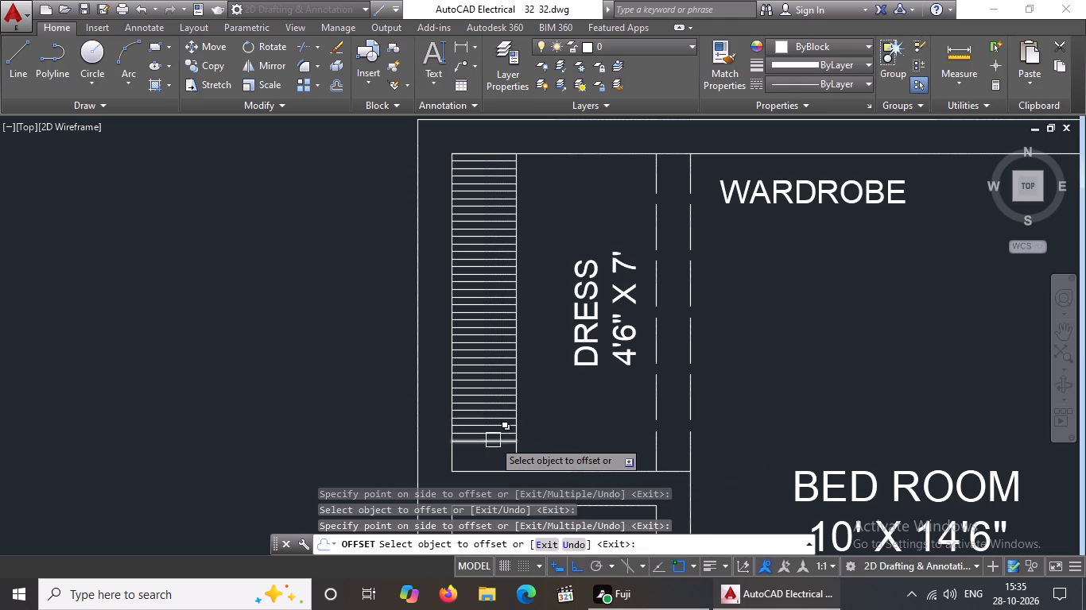
{"action": "left_click", "coordinate": [491, 467]}
{"action": "left_click", "coordinate": [492, 450]}
{"action": "left_click", "coordinate": [493, 465]}
{"action": "left_click", "coordinate": [492, 457]}
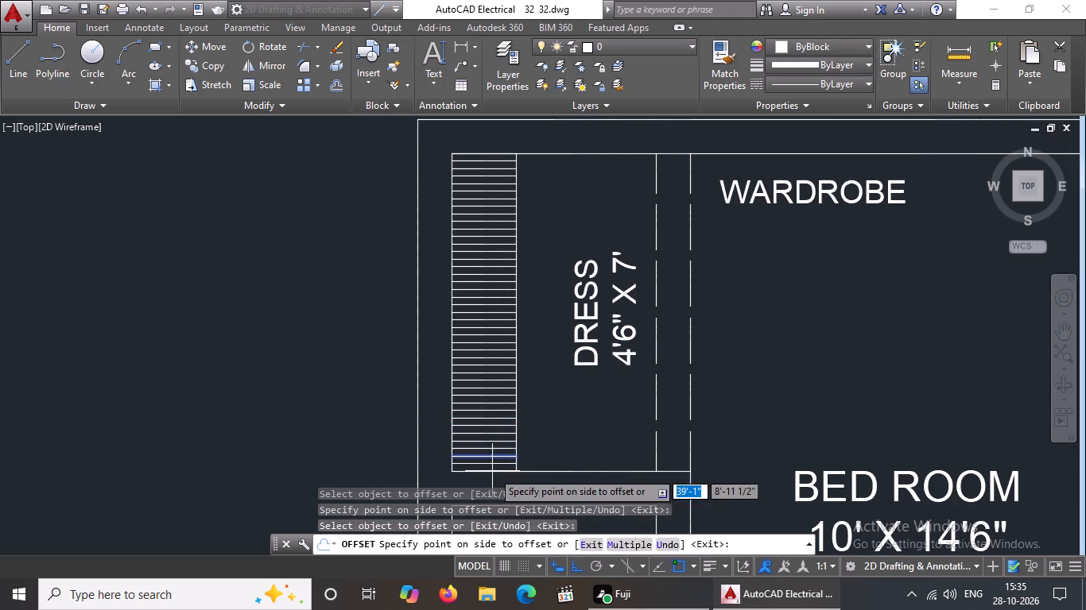
{"action": "left_click", "coordinate": [492, 475]}
{"action": "key", "text": "Escape"}
Offset both long vertical side lines of the DRESS strip 4" inward.
{"action": "scroll", "coordinate": [487, 203], "scroll_direction": "up", "scroll_amount": 1}
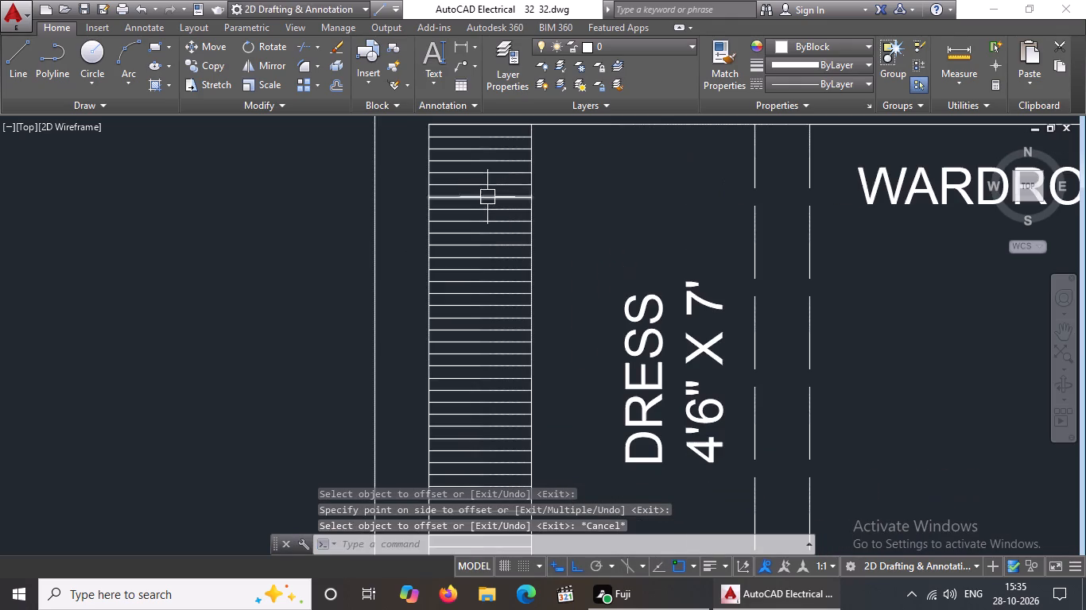
{"action": "scroll", "coordinate": [483, 142], "scroll_direction": "up", "scroll_amount": 1}
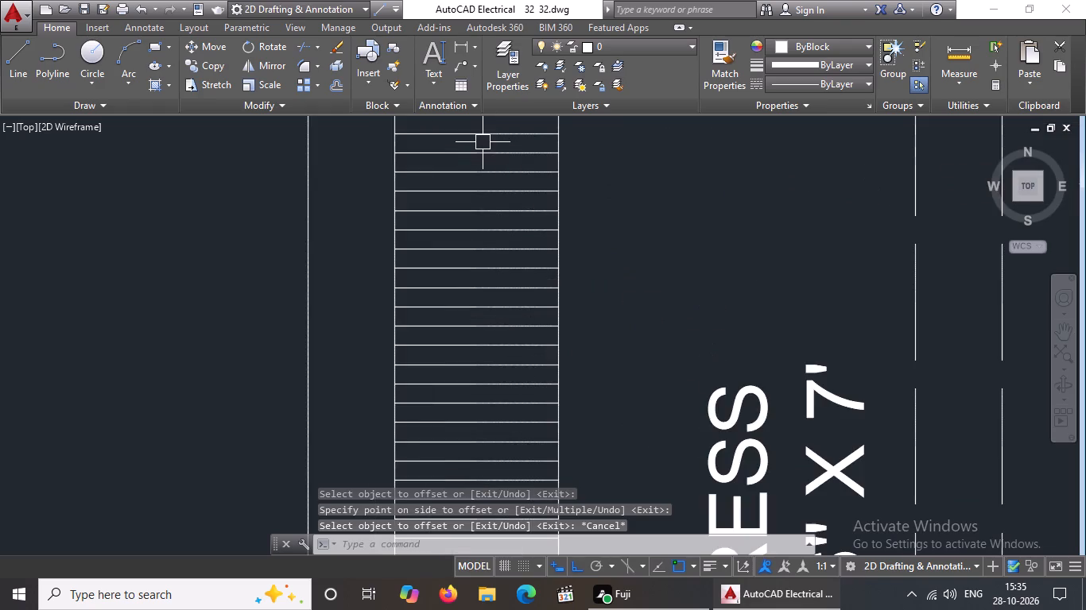
{"action": "scroll", "coordinate": [483, 157], "scroll_direction": "down", "scroll_amount": 1}
{"action": "key", "text": "Escape"}
{"action": "key", "text": "o"}
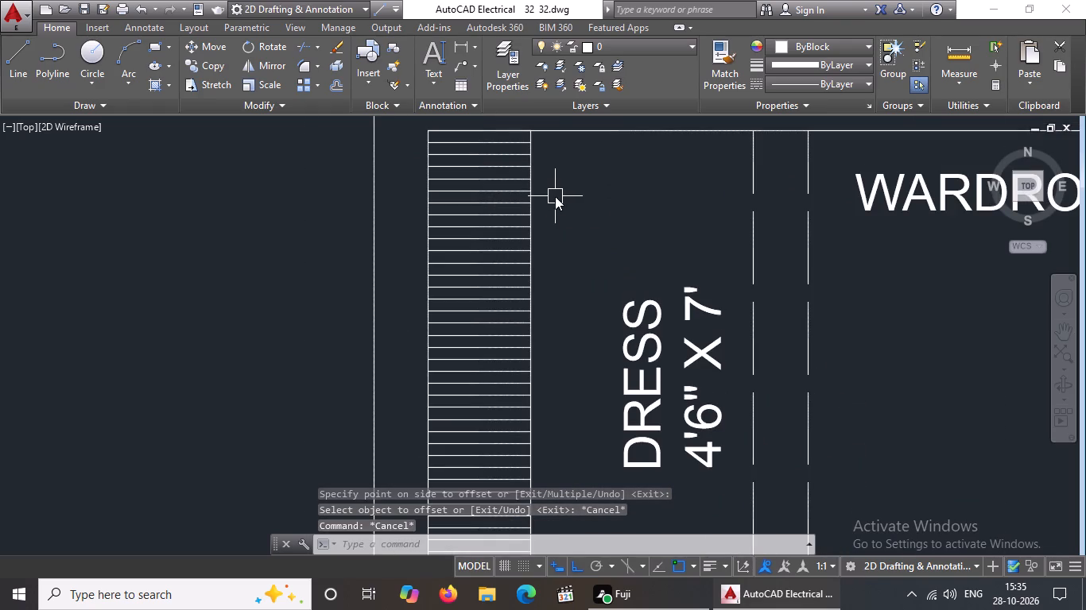
{"action": "key", "text": "Return"}
{"action": "type", "text": "4\""}
{"action": "key", "text": "Return"}
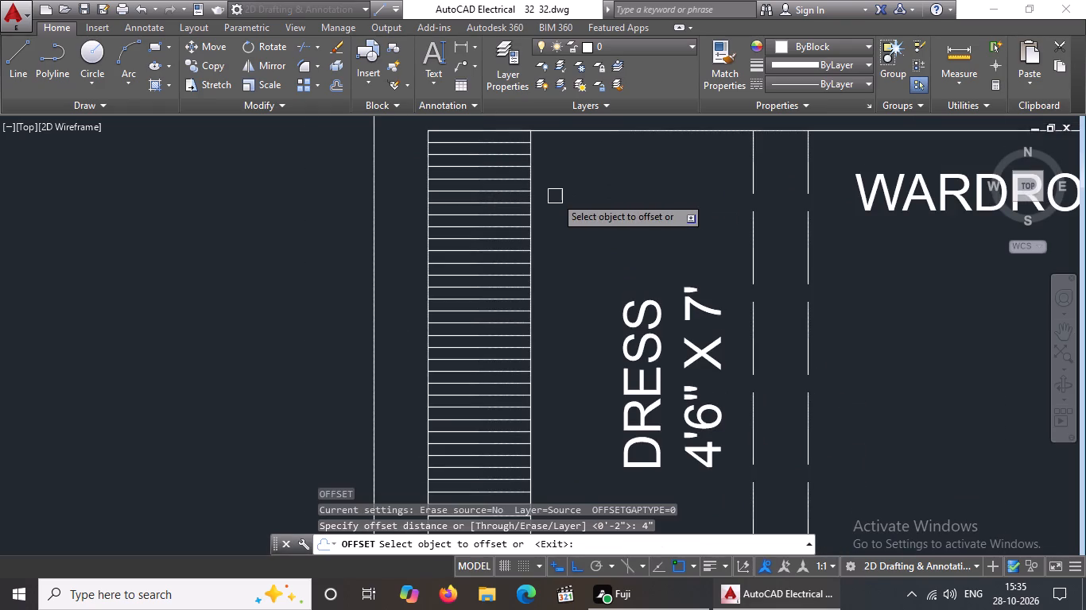
{"action": "scroll", "coordinate": [535, 220], "scroll_direction": "up", "scroll_amount": 3}
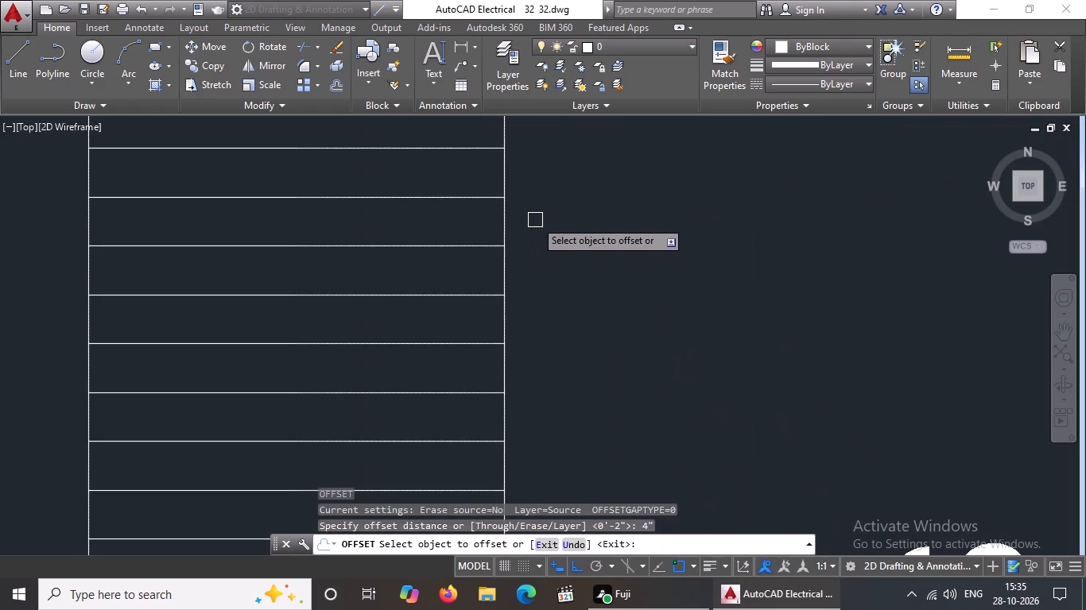
{"action": "left_click", "coordinate": [503, 229]}
{"action": "left_click_drag", "start_coordinate": [417, 238], "coordinate": [426, 236]}
{"action": "scroll", "coordinate": [438, 234], "scroll_direction": "down", "scroll_amount": 3}
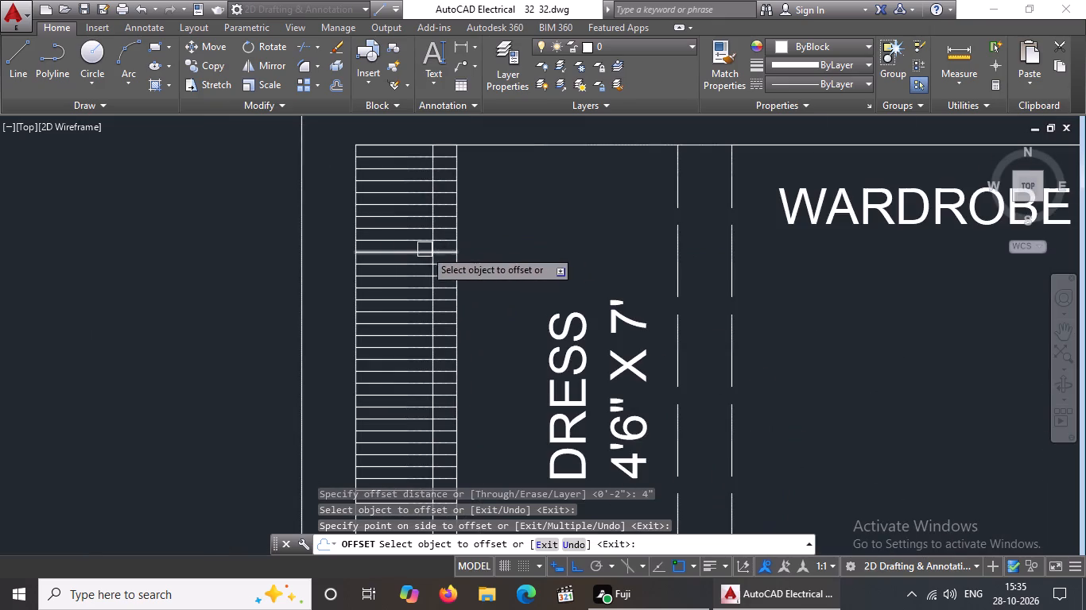
{"action": "scroll", "coordinate": [332, 245], "scroll_direction": "up", "scroll_amount": 2}
{"action": "left_click_drag", "start_coordinate": [386, 240], "coordinate": [398, 240]}
{"action": "left_click", "coordinate": [450, 243]}
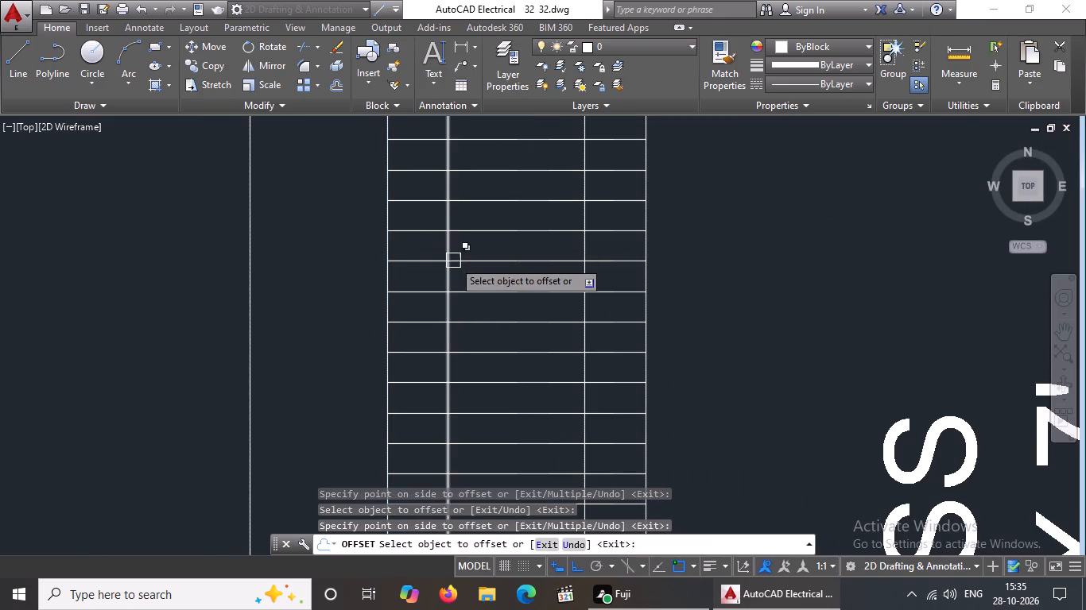
{"action": "scroll", "coordinate": [453, 261], "scroll_direction": "down", "scroll_amount": 2}
{"action": "key", "text": "Escape"}
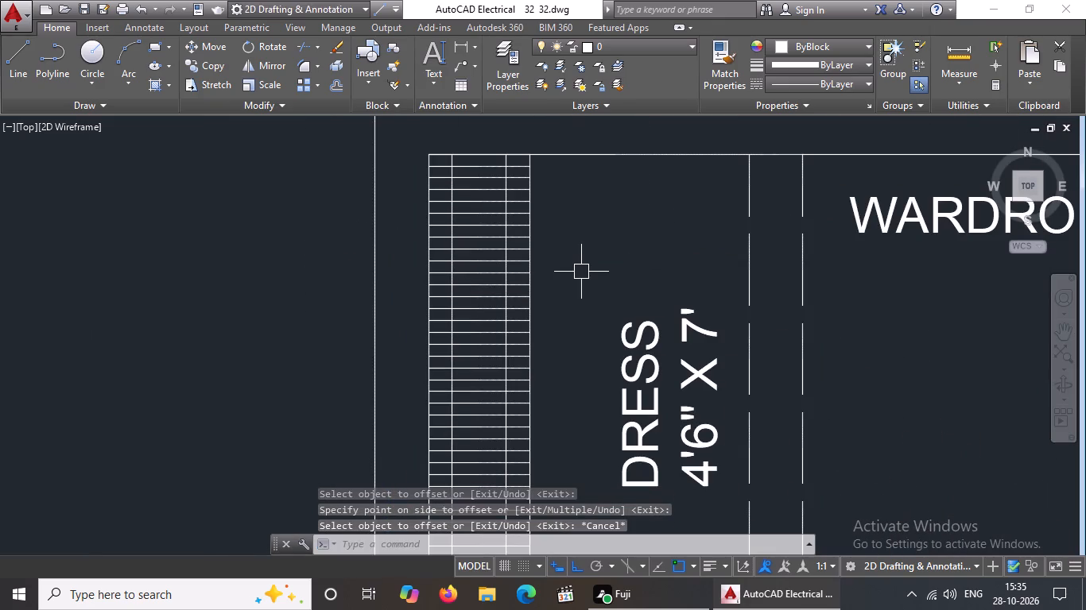
{"action": "key", "text": "Escape"}
{"action": "key", "text": "Escape"}
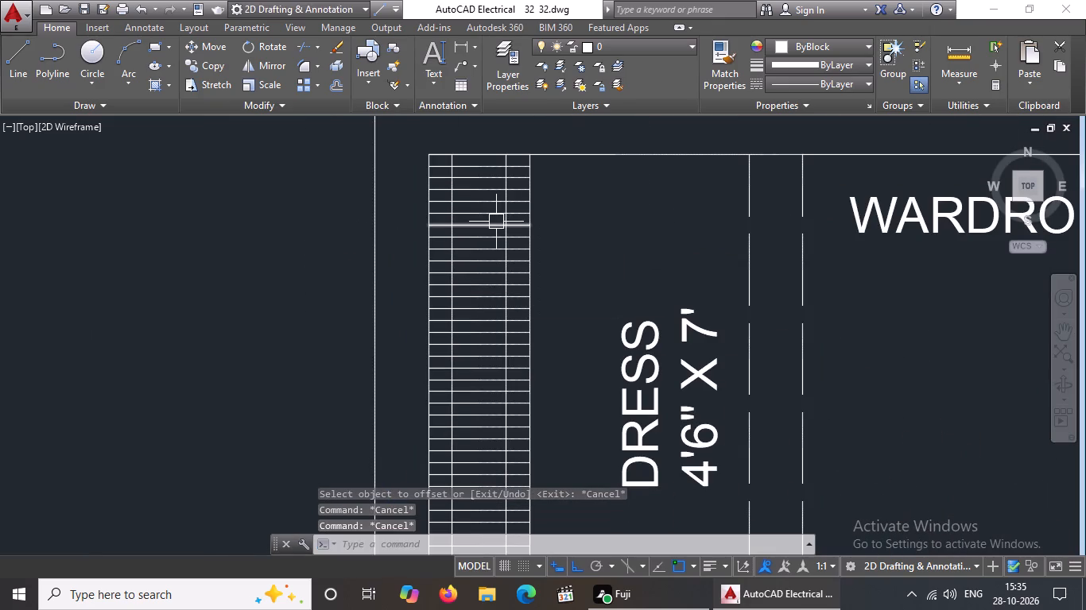
Trim the DRESS strip's top two horizontal lines to the inner verticals, removing their end stubs and the inner vertical segments down to the third line.
{"action": "scroll", "coordinate": [468, 160], "scroll_direction": "up", "scroll_amount": 2}
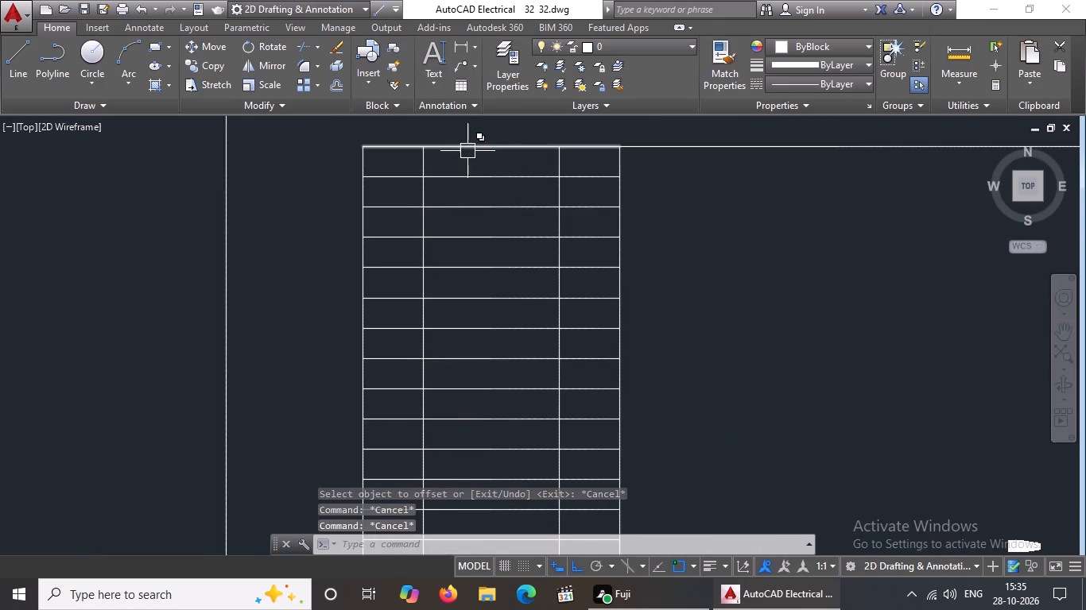
{"action": "key", "text": "Escape"}
{"action": "key", "text": "Escape"}
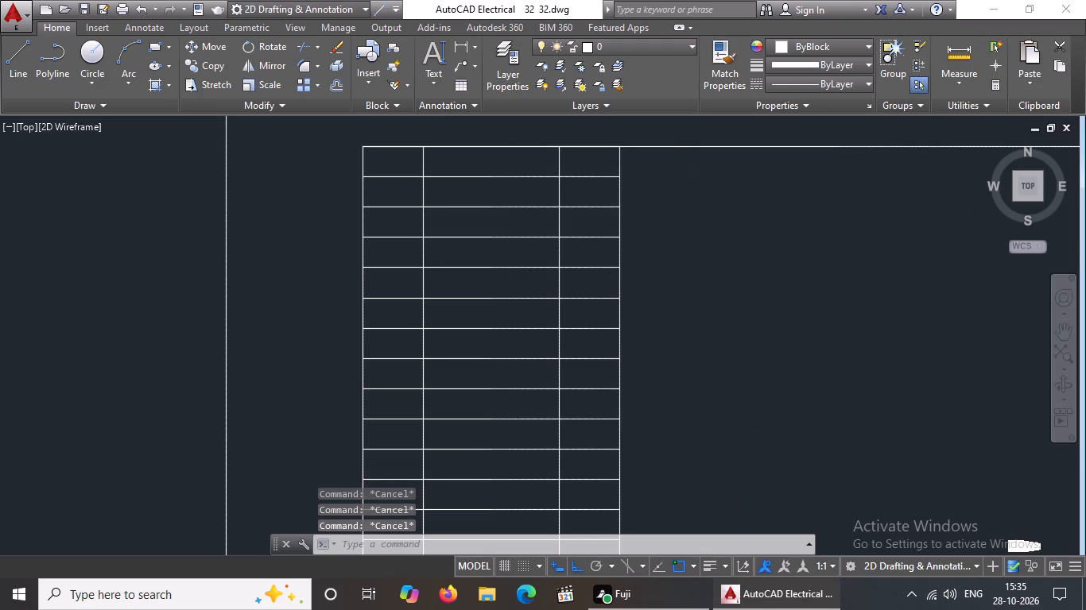
{"action": "type", "text": "TR"}
{"action": "key", "text": "Return"}
{"action": "key", "text": "Return"}
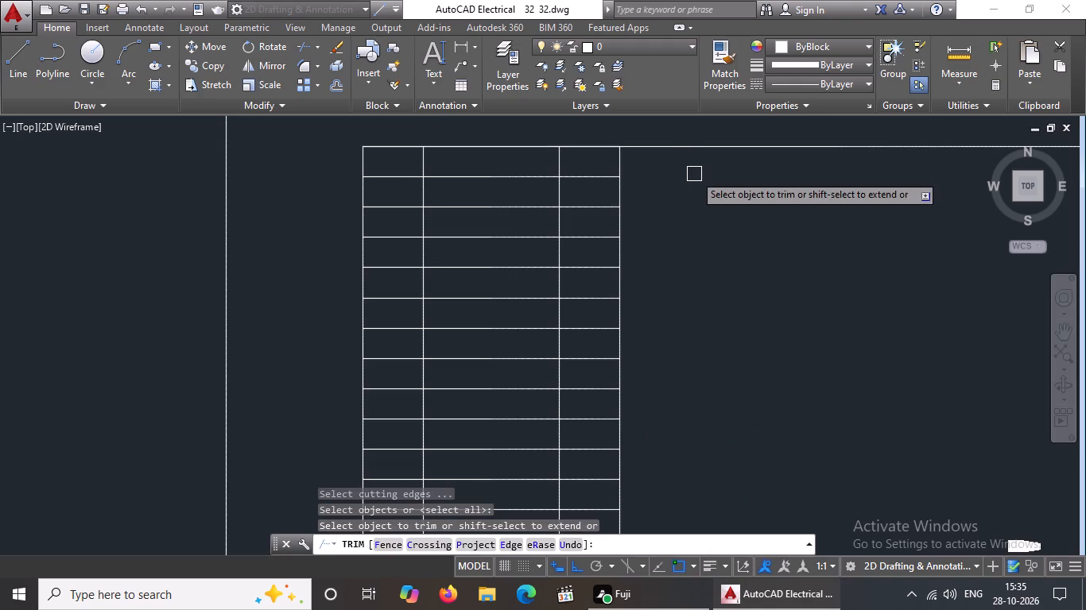
{"action": "left_click", "coordinate": [426, 161]}
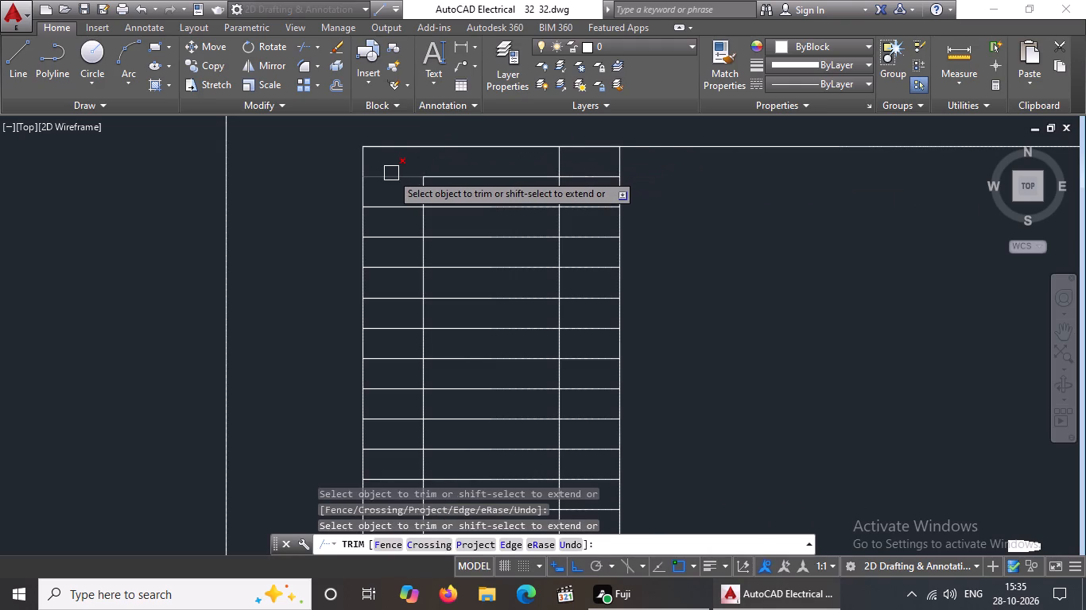
{"action": "left_click", "coordinate": [391, 173]}
{"action": "left_click_drag", "start_coordinate": [421, 191], "coordinate": [429, 189]}
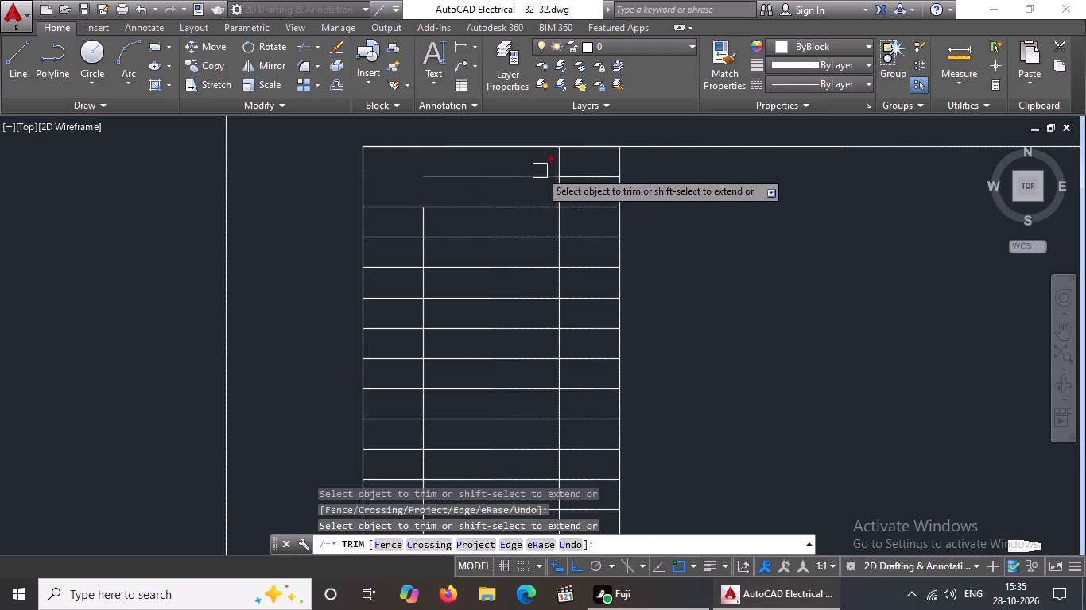
{"action": "left_click", "coordinate": [560, 163]}
{"action": "left_click", "coordinate": [580, 180]}
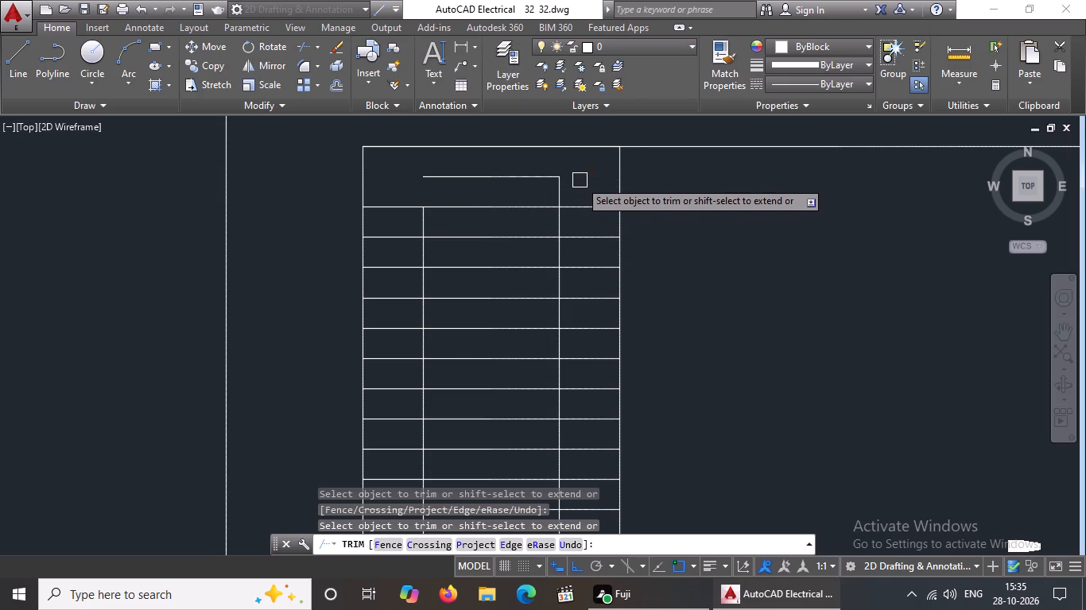
{"action": "left_click", "coordinate": [560, 199]}
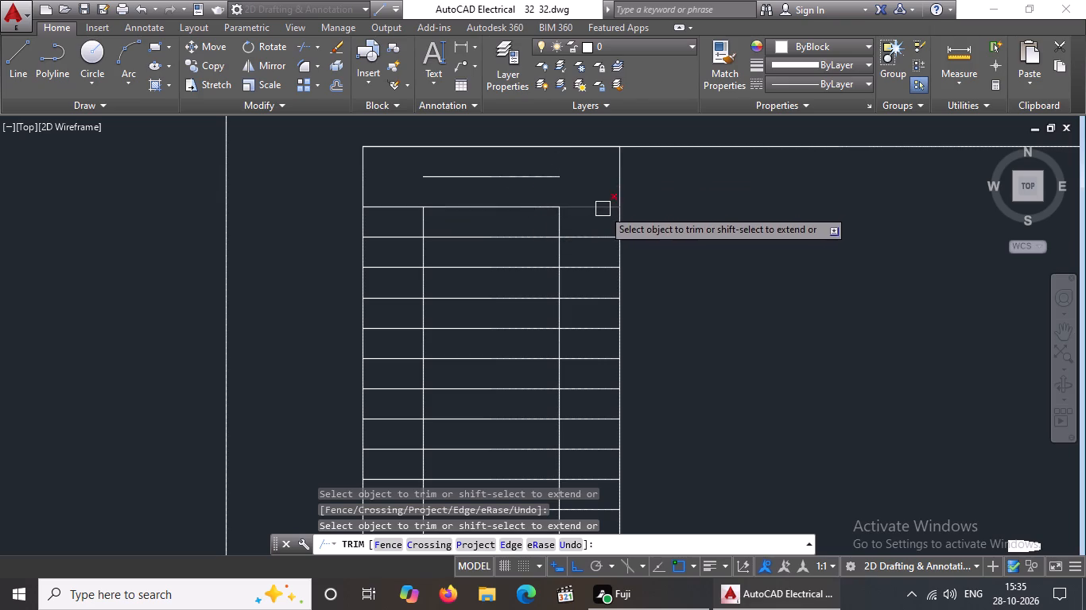
{"action": "left_click", "coordinate": [595, 202]}
{"action": "left_click", "coordinate": [557, 221]}
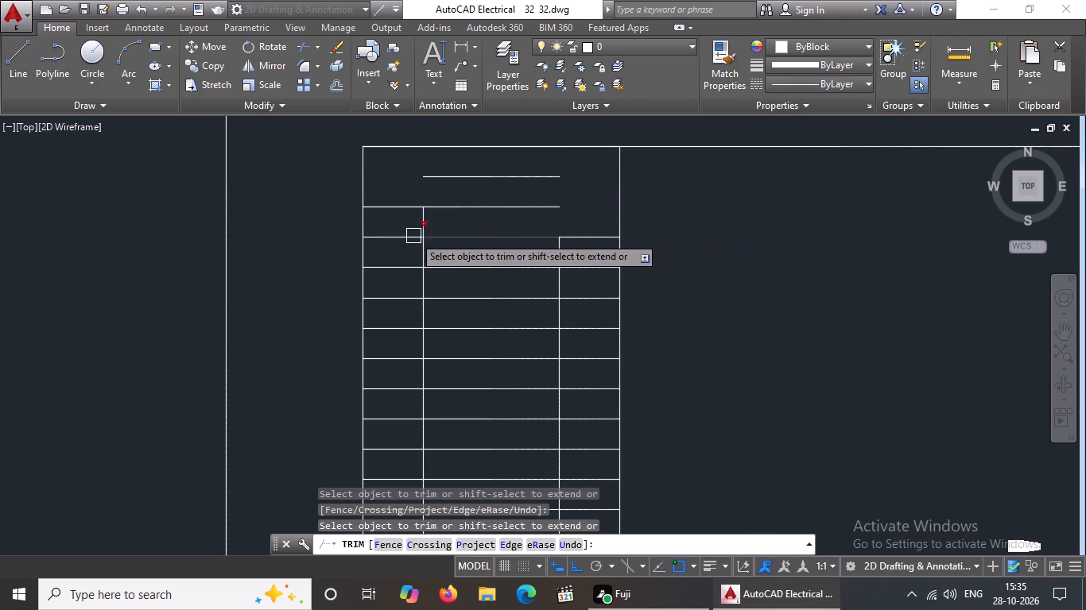
{"action": "left_click", "coordinate": [424, 224]}
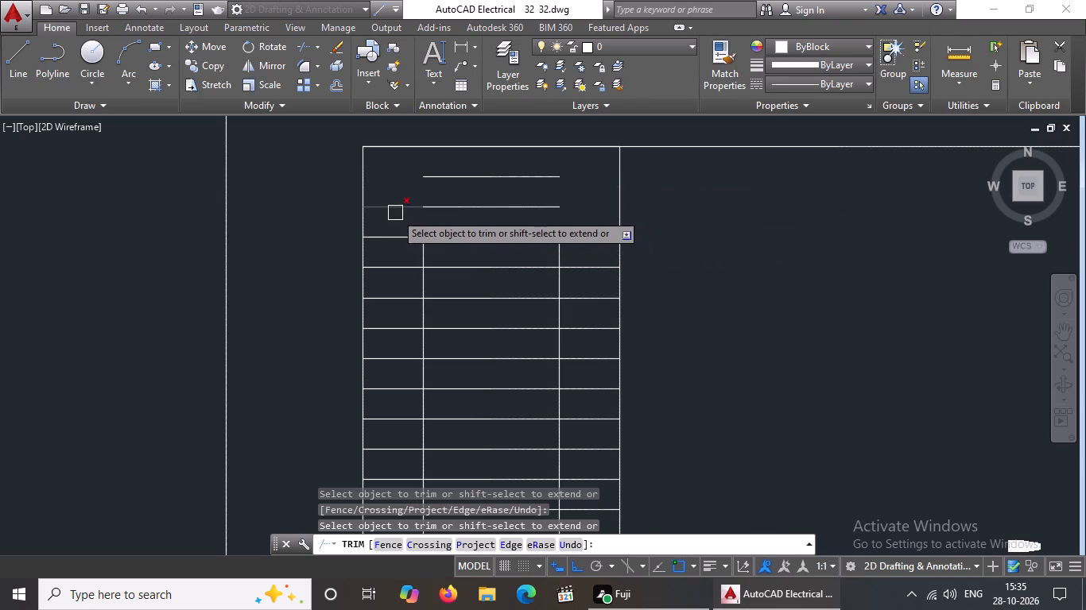
{"action": "left_click", "coordinate": [395, 212]}
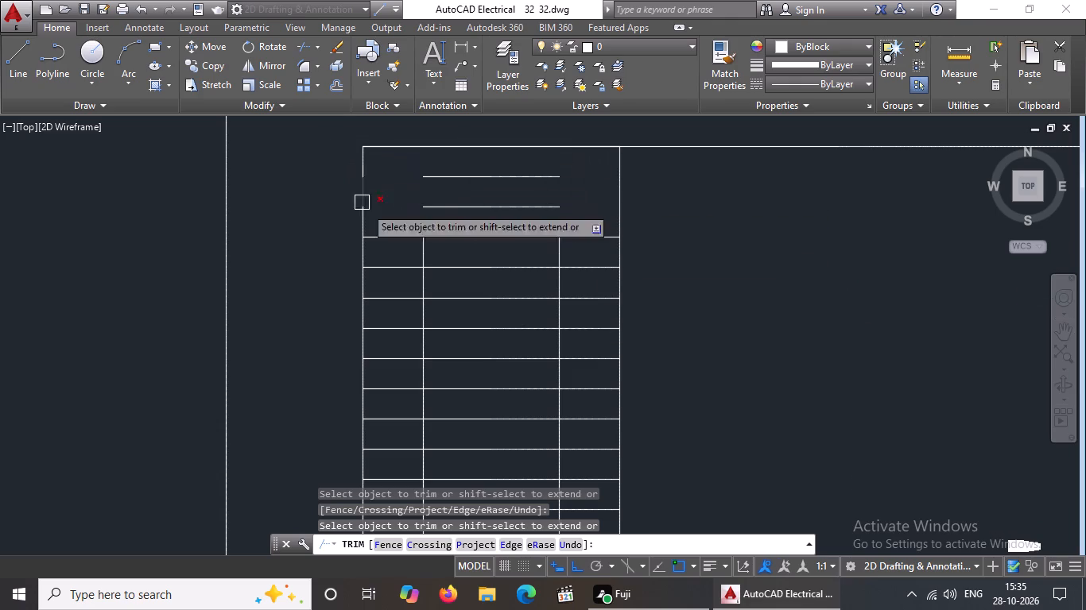
Trim the end stubs of the strip's third and fourth horizontal lines and the inner vertical segments just below each.
{"action": "left_click", "coordinate": [396, 242]}
{"action": "left_click", "coordinate": [427, 257]}
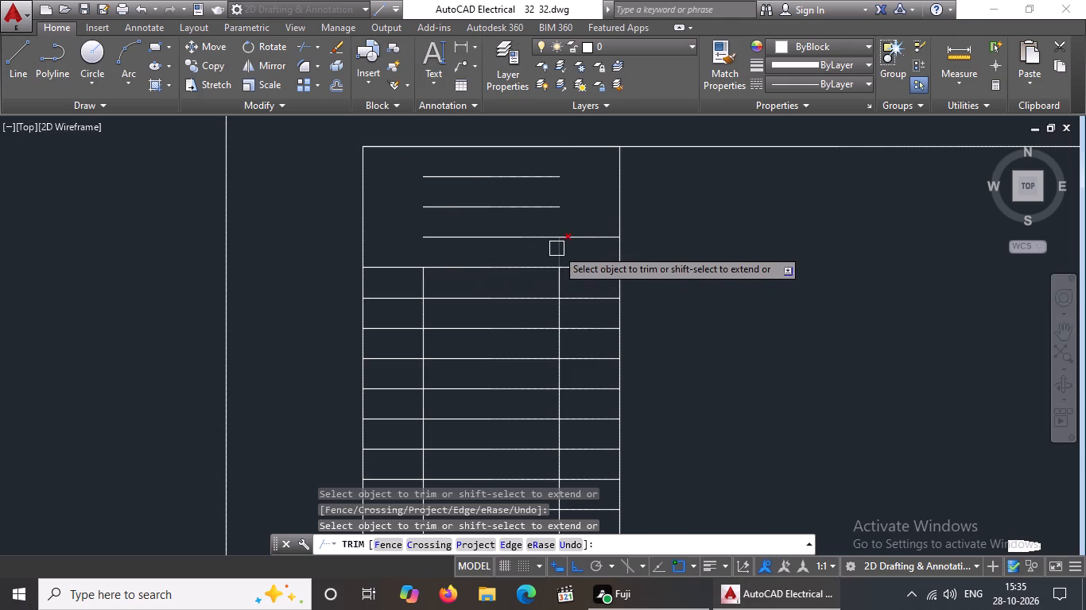
{"action": "left_click", "coordinate": [558, 253]}
{"action": "left_click", "coordinate": [584, 230]}
{"action": "left_click", "coordinate": [582, 243]}
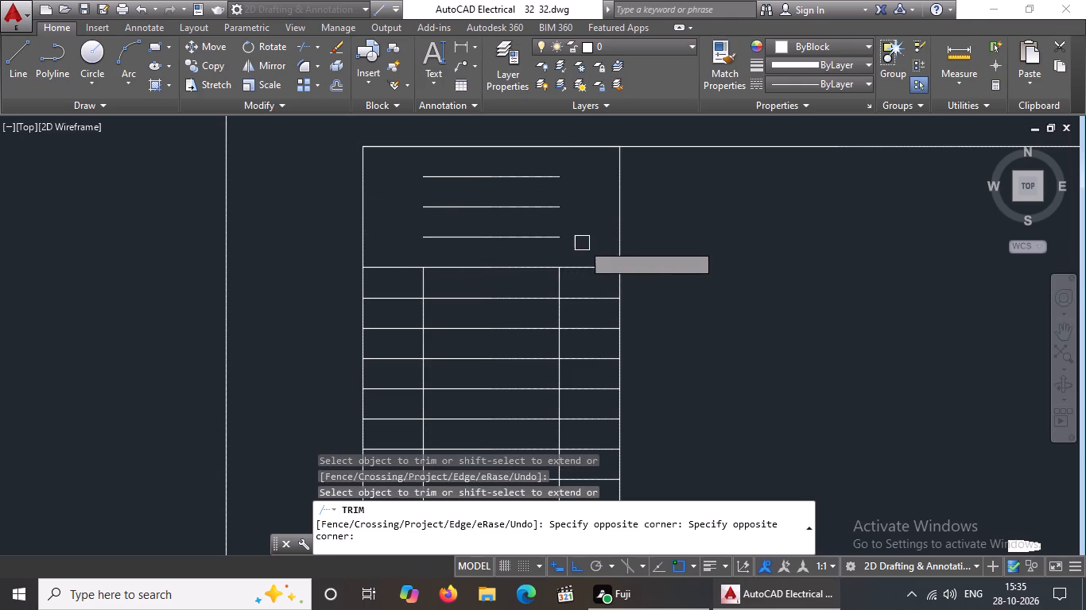
{"action": "left_click", "coordinate": [373, 264]}
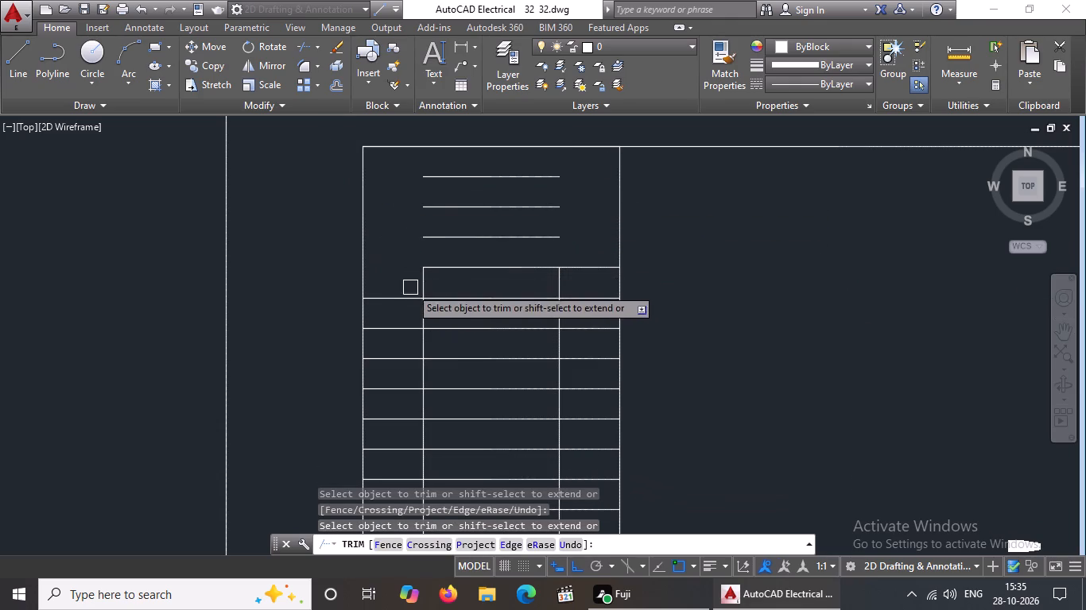
{"action": "left_click", "coordinate": [421, 281]}
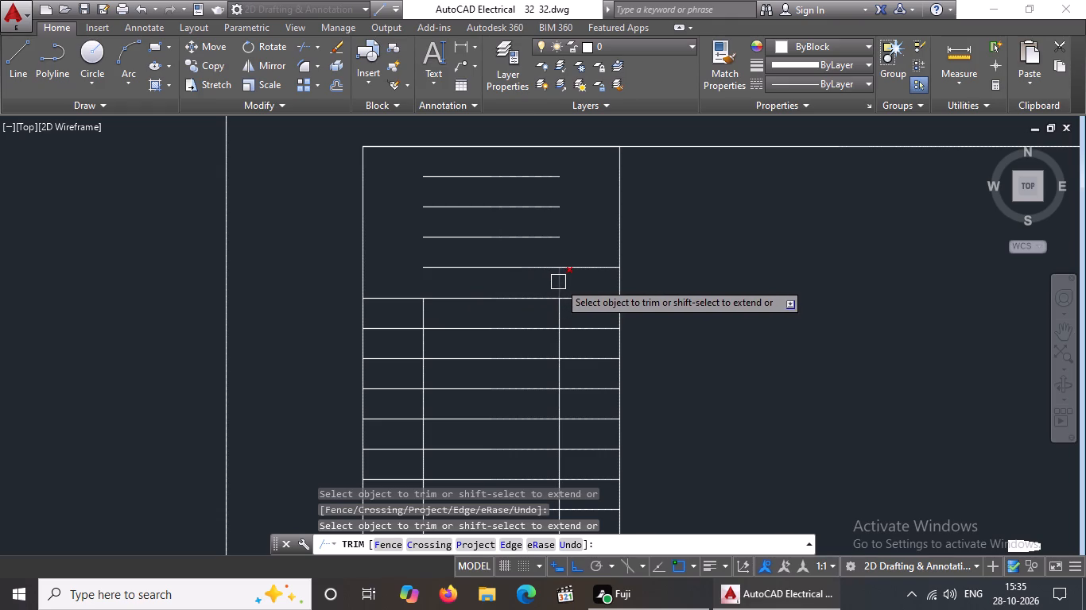
{"action": "left_click", "coordinate": [560, 282]}
{"action": "left_click", "coordinate": [588, 266]}
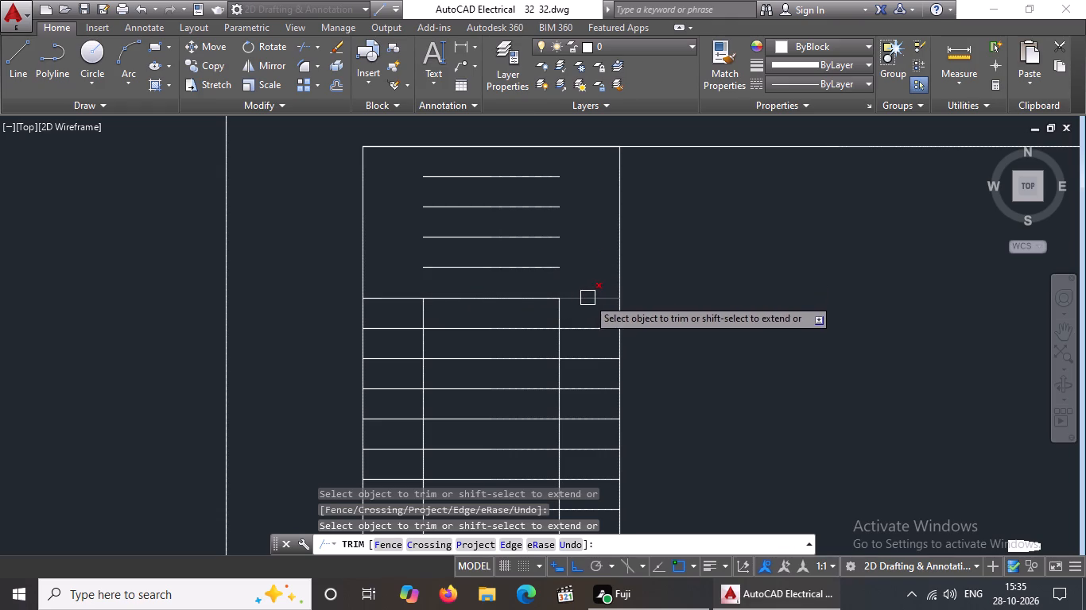
Trim the outer stubs of the fifth and sixth horizontal lines in the DRESS strip, plus the inner vertical segments directly beneath them.
{"action": "left_click", "coordinate": [588, 297]}
{"action": "left_click", "coordinate": [560, 313]}
{"action": "left_click", "coordinate": [417, 311]}
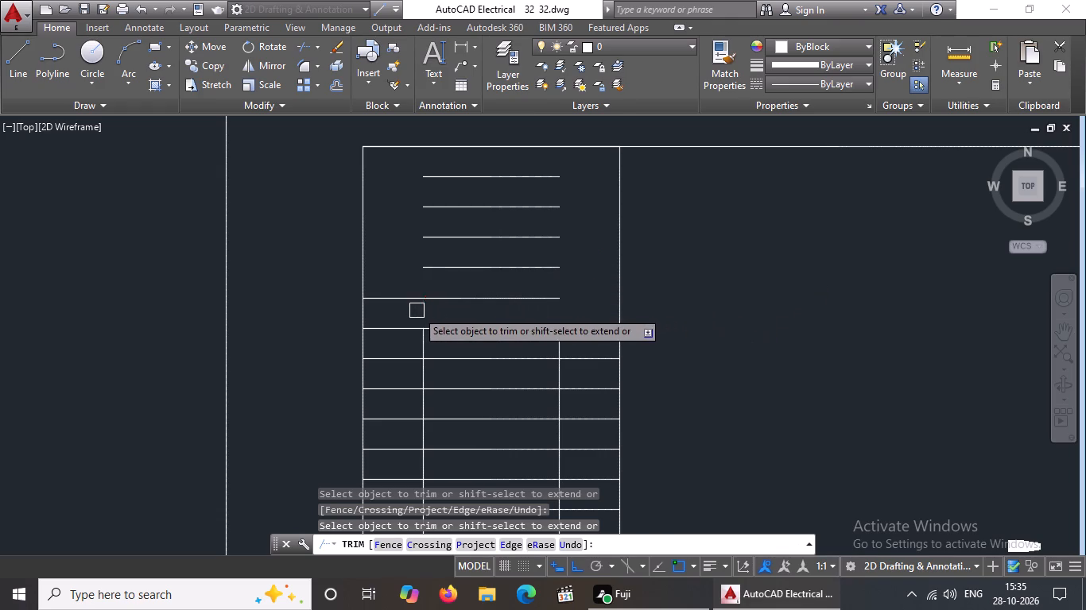
{"action": "left_click", "coordinate": [394, 299]}
{"action": "left_click", "coordinate": [397, 326]}
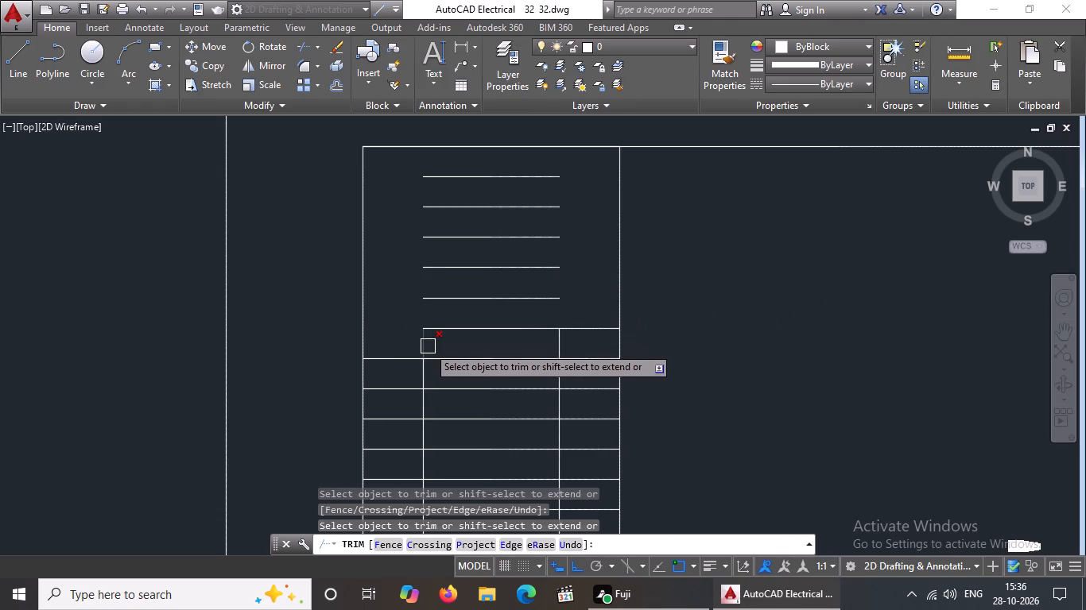
{"action": "left_click", "coordinate": [429, 346]}
{"action": "left_click", "coordinate": [565, 347]}
{"action": "left_click", "coordinate": [589, 330]}
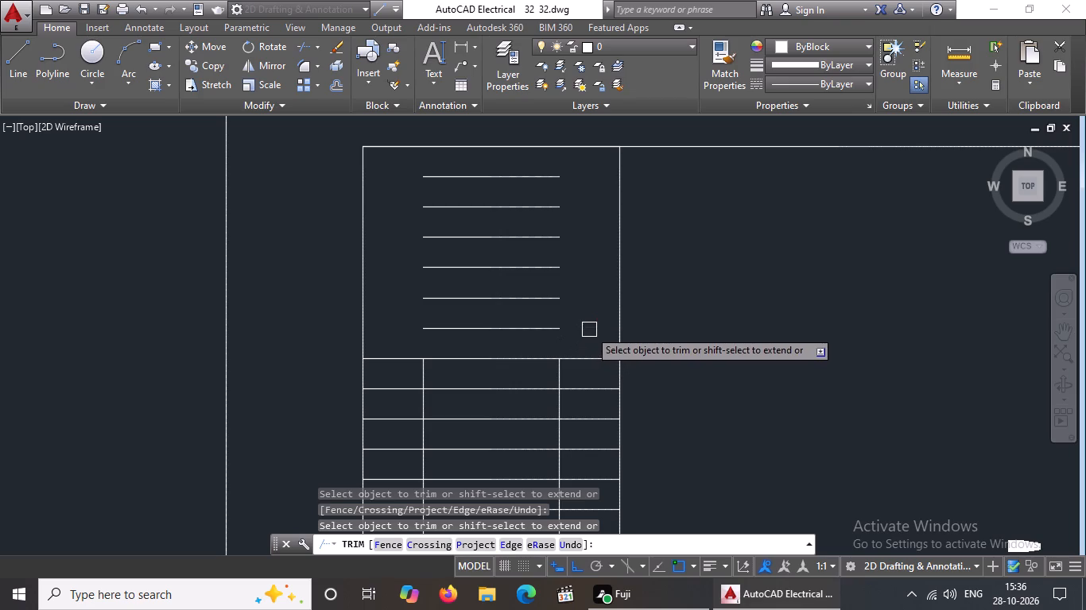
Continue trimming the DRESS strip by removing the end stubs of horizontal lines seven to nine and the inner vertical segments beneath each.
{"action": "left_click", "coordinate": [390, 356]}
{"action": "left_click", "coordinate": [425, 371]}
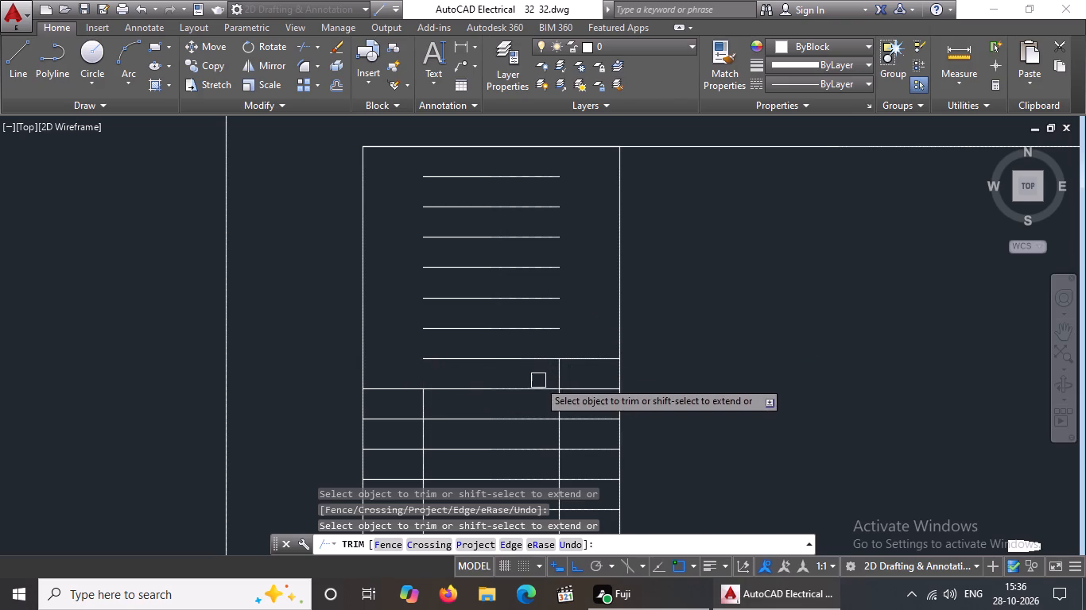
{"action": "left_click", "coordinate": [563, 374]}
{"action": "left_click", "coordinate": [584, 359]}
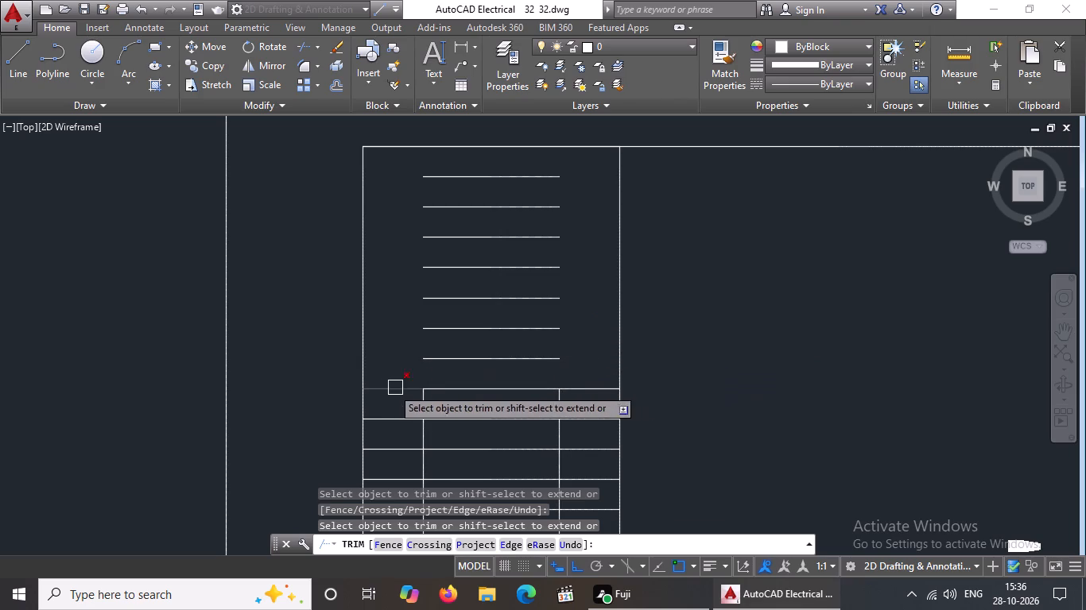
{"action": "left_click", "coordinate": [377, 386]}
{"action": "left_click", "coordinate": [426, 405]}
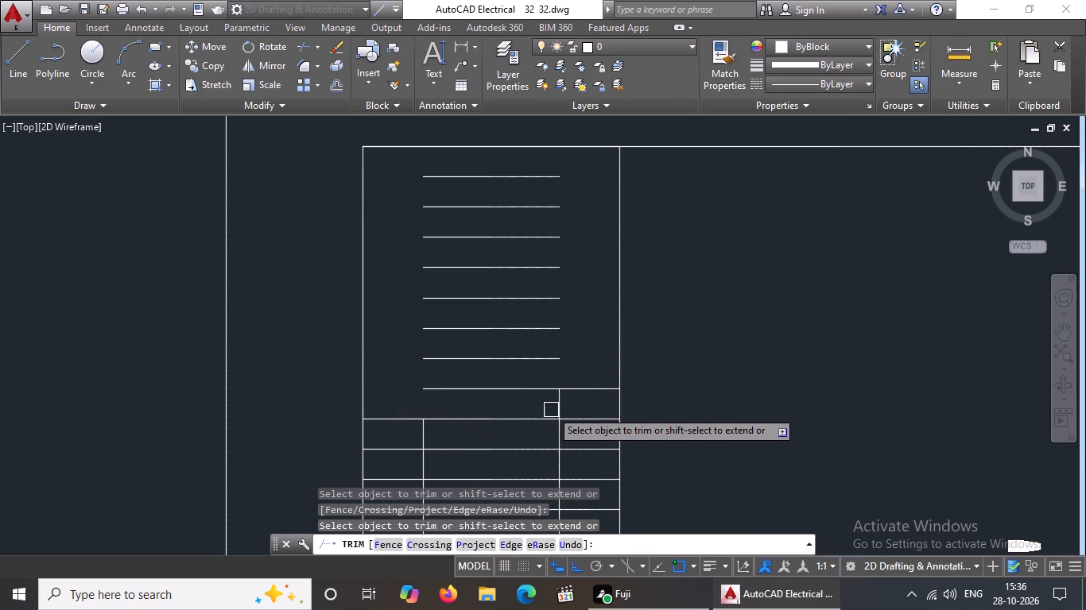
{"action": "left_click", "coordinate": [559, 407]}
{"action": "left_click", "coordinate": [583, 392]}
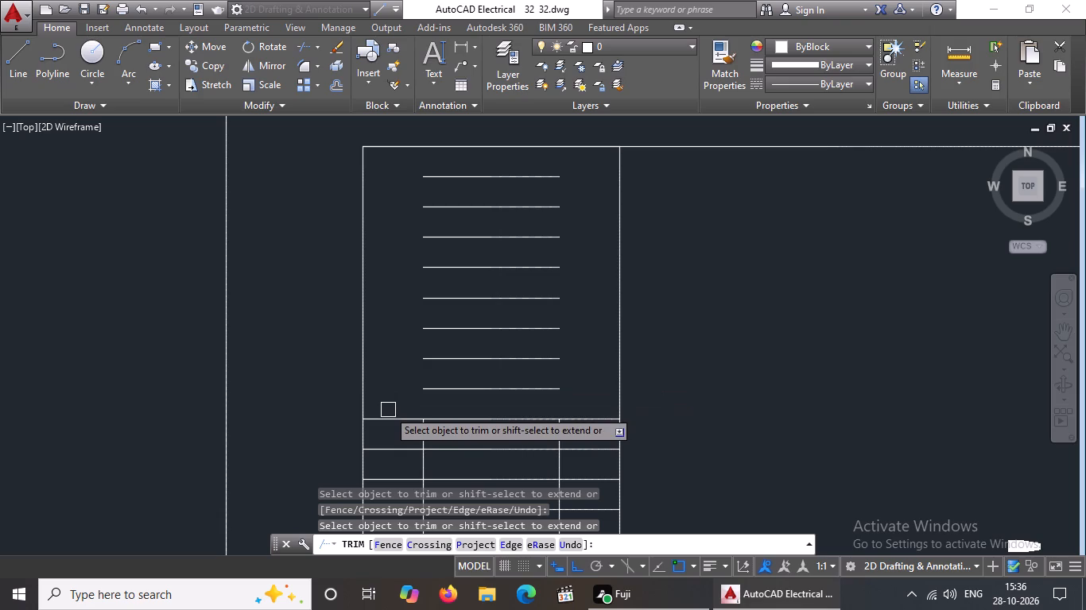
{"action": "left_click", "coordinate": [387, 415]}
{"action": "left_click", "coordinate": [426, 432]}
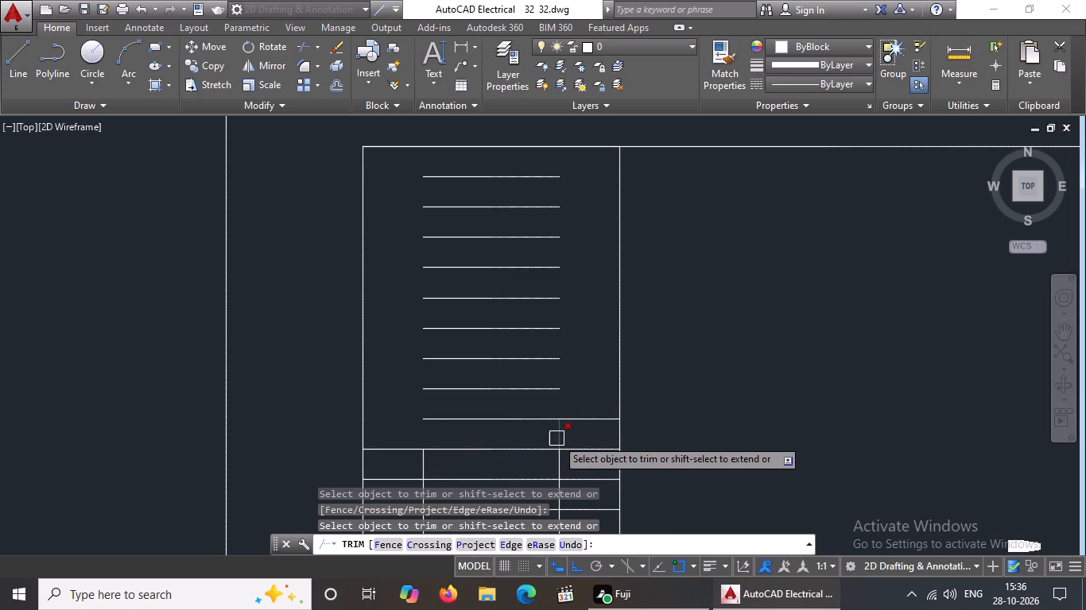
{"action": "left_click", "coordinate": [559, 438]}
{"action": "left_click", "coordinate": [581, 423]}
{"action": "scroll", "coordinate": [573, 368], "scroll_direction": "down", "scroll_amount": 3}
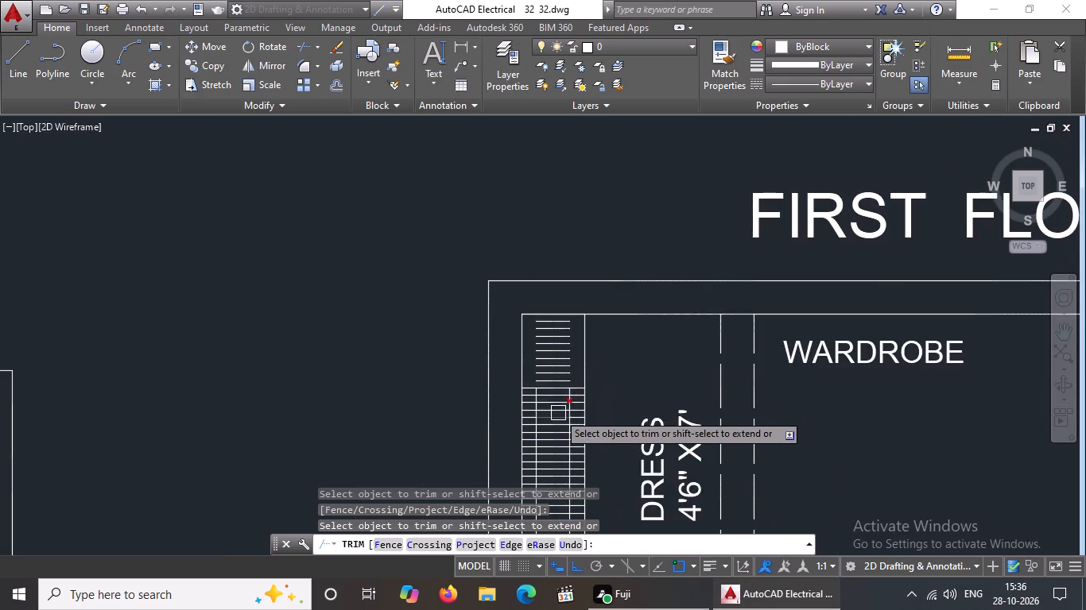
Trim the end stubs of the DRESS strip's tenth and eleventh horizontal lines and the inner vertical segments beneath each.
{"action": "scroll", "coordinate": [558, 413], "scroll_direction": "up", "scroll_amount": 3}
{"action": "left_click", "coordinate": [426, 314]}
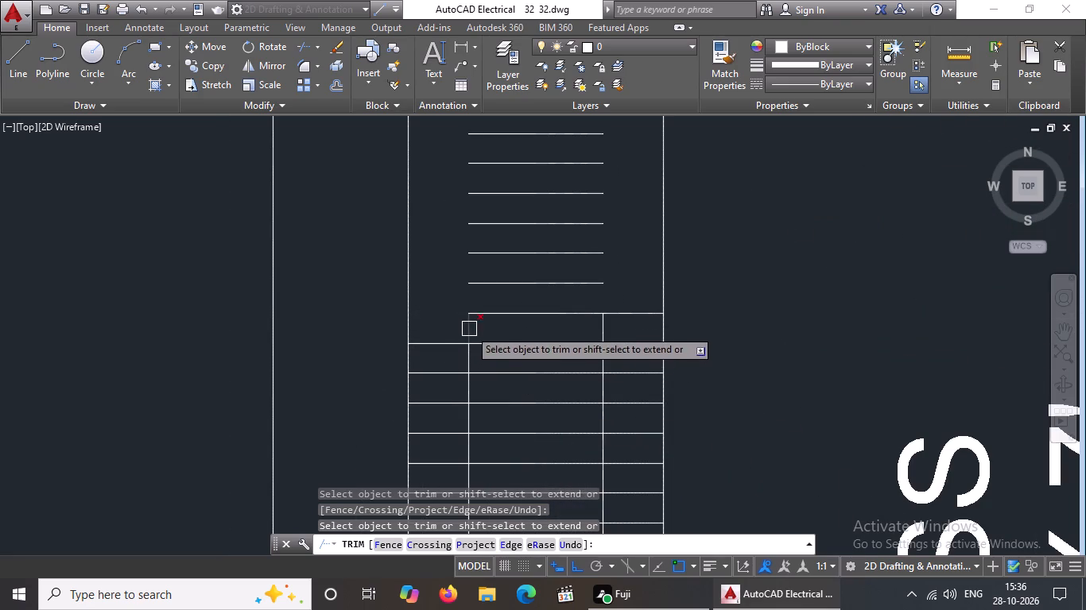
{"action": "left_click", "coordinate": [469, 329]}
{"action": "left_click", "coordinate": [599, 329]}
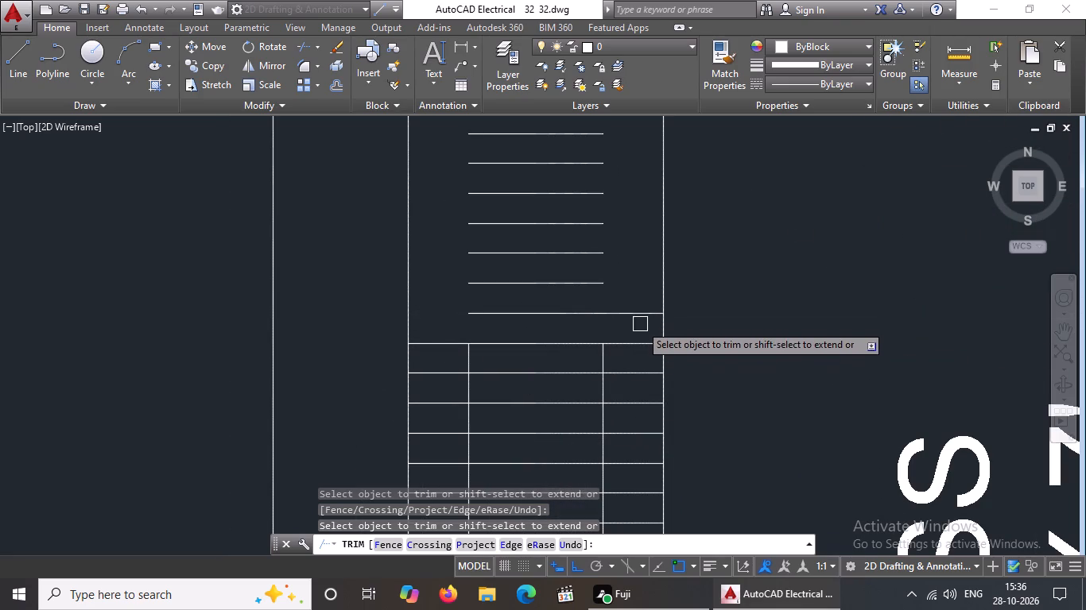
{"action": "left_click", "coordinate": [642, 314]}
{"action": "left_click", "coordinate": [438, 338]}
{"action": "left_click", "coordinate": [469, 361]}
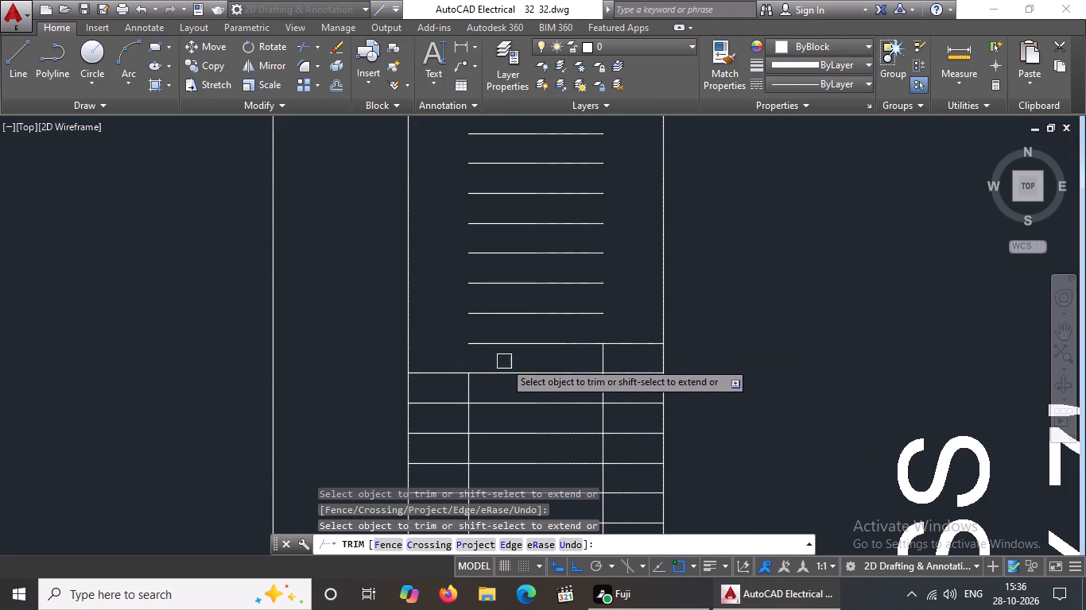
{"action": "left_click", "coordinate": [605, 359]}
{"action": "left_click", "coordinate": [638, 349]}
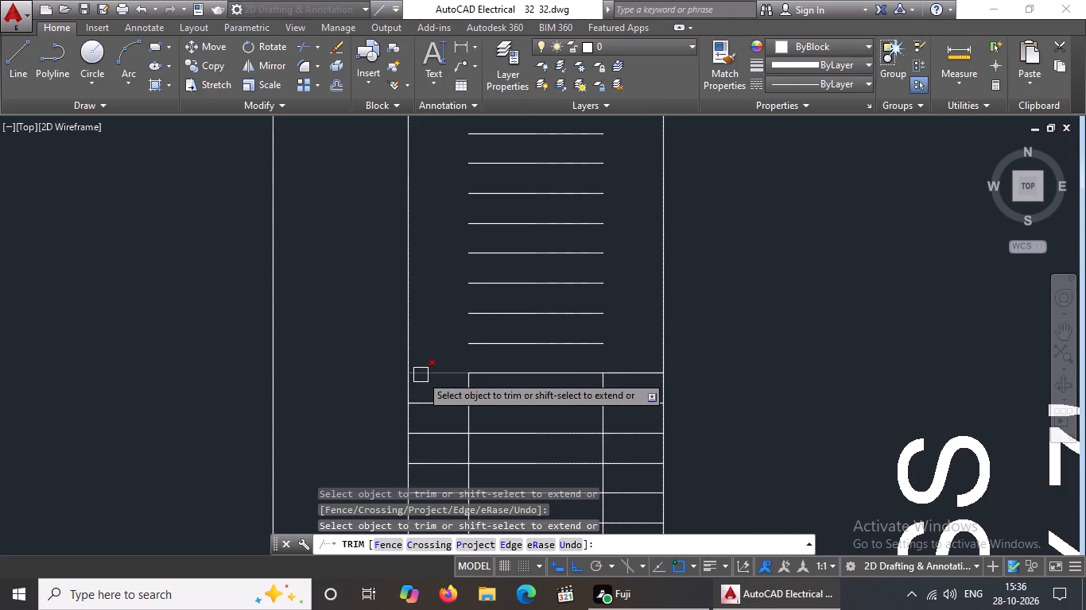
Trim horizontal lines twelve to fourteen of the DRESS strip to the inner verticals, also removing the inner vertical segments beneath each.
{"action": "left_click", "coordinate": [421, 374]}
{"action": "left_click", "coordinate": [467, 384]}
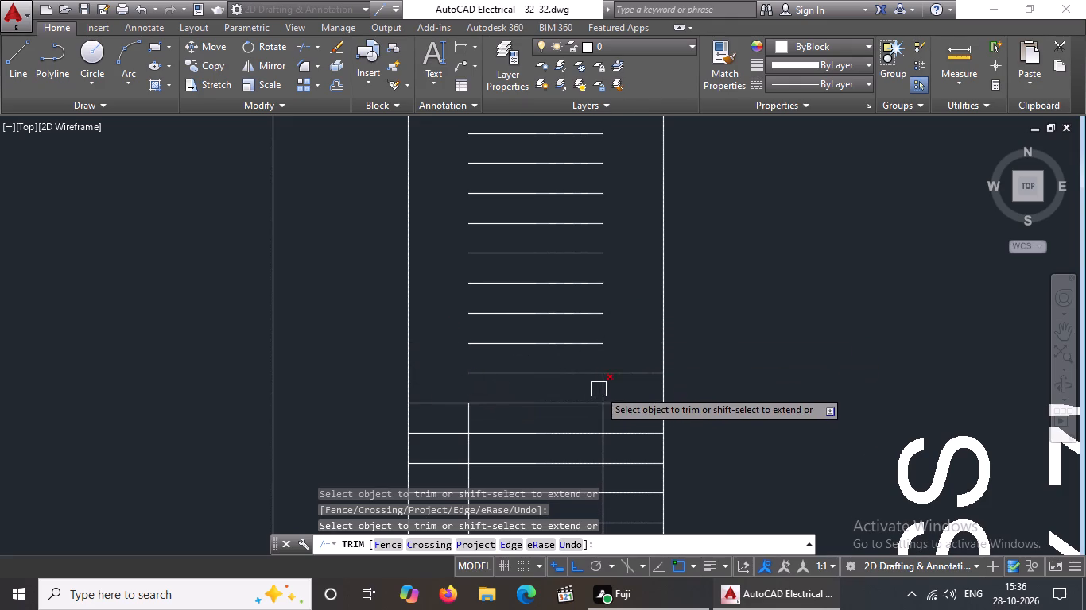
{"action": "left_click", "coordinate": [599, 389]}
{"action": "left_click", "coordinate": [619, 375]}
{"action": "left_click", "coordinate": [425, 400]}
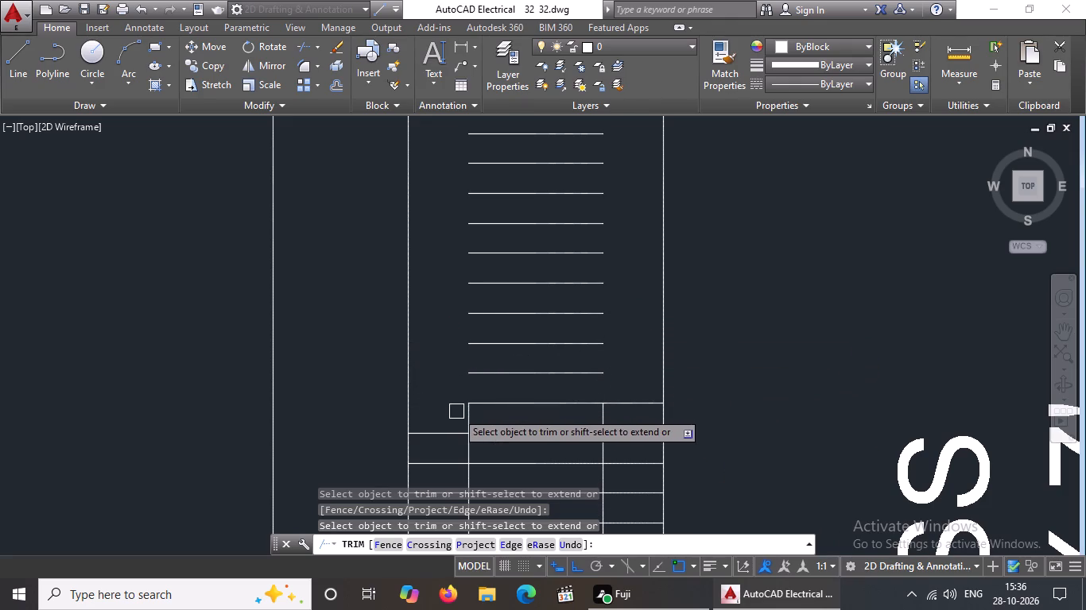
{"action": "left_click", "coordinate": [463, 412]}
{"action": "left_click_drag", "start_coordinate": [602, 421], "coordinate": [615, 417]}
{"action": "left_click", "coordinate": [638, 404]}
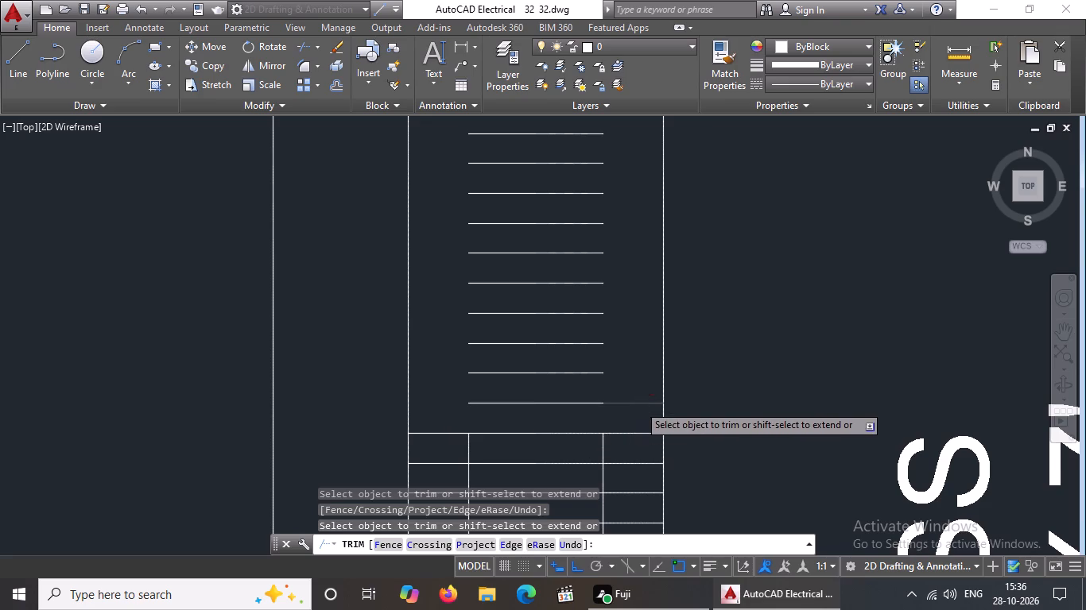
{"action": "left_click", "coordinate": [452, 430]}
{"action": "left_click", "coordinate": [470, 447]}
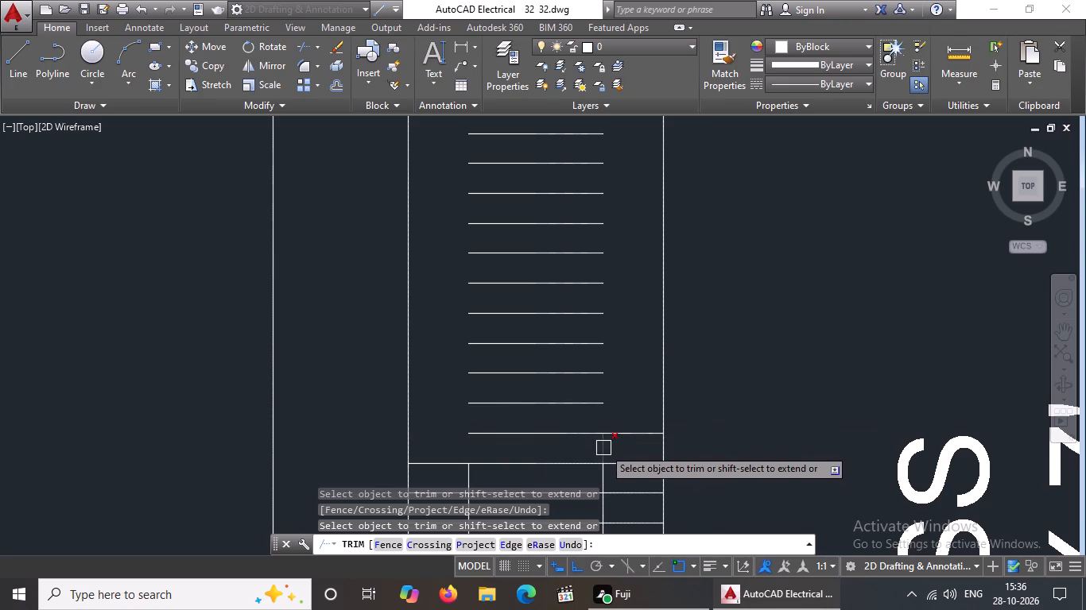
{"action": "left_click", "coordinate": [603, 448]}
{"action": "left_click", "coordinate": [629, 430]}
Trim both end stubs of the fifteenth and sixteenth horizontal lines in the DRESS strip, plus the inner vertical segments just below them.
{"action": "scroll", "coordinate": [615, 361], "scroll_direction": "down", "scroll_amount": 6}
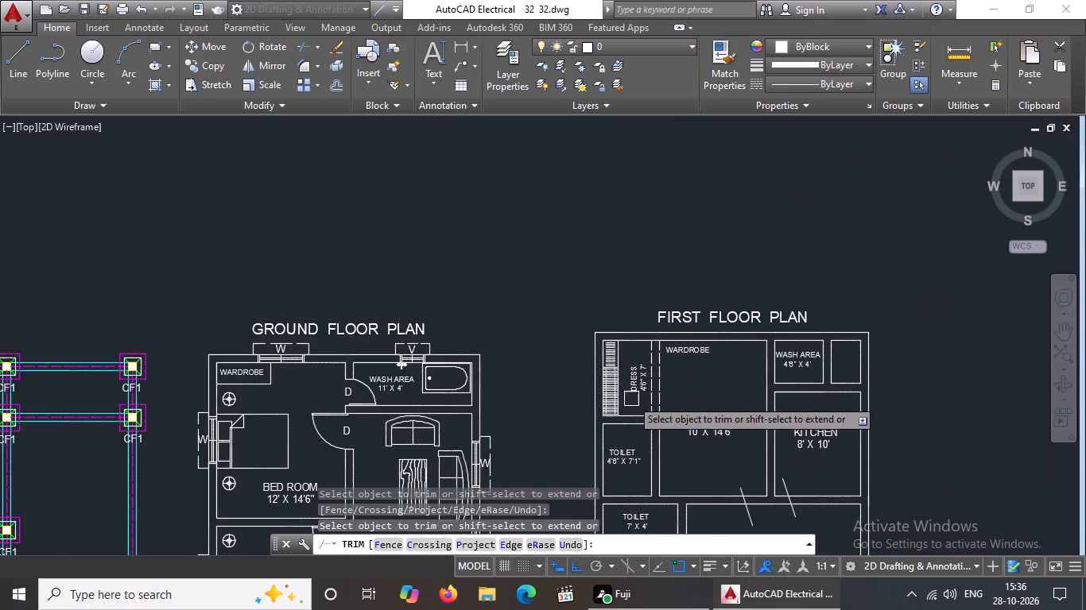
{"action": "scroll", "coordinate": [631, 399], "scroll_direction": "up", "scroll_amount": 2}
{"action": "scroll", "coordinate": [594, 327], "scroll_direction": "up", "scroll_amount": 2}
{"action": "scroll", "coordinate": [518, 314], "scroll_direction": "up", "scroll_amount": 3}
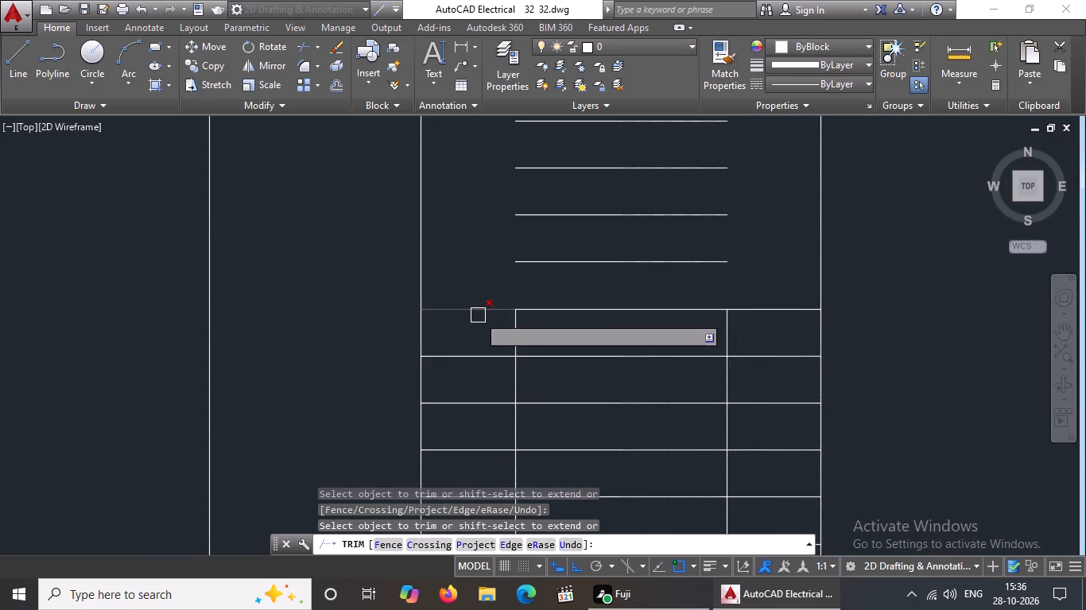
{"action": "left_click", "coordinate": [478, 313]}
{"action": "left_click_drag", "start_coordinate": [520, 346], "coordinate": [531, 346]}
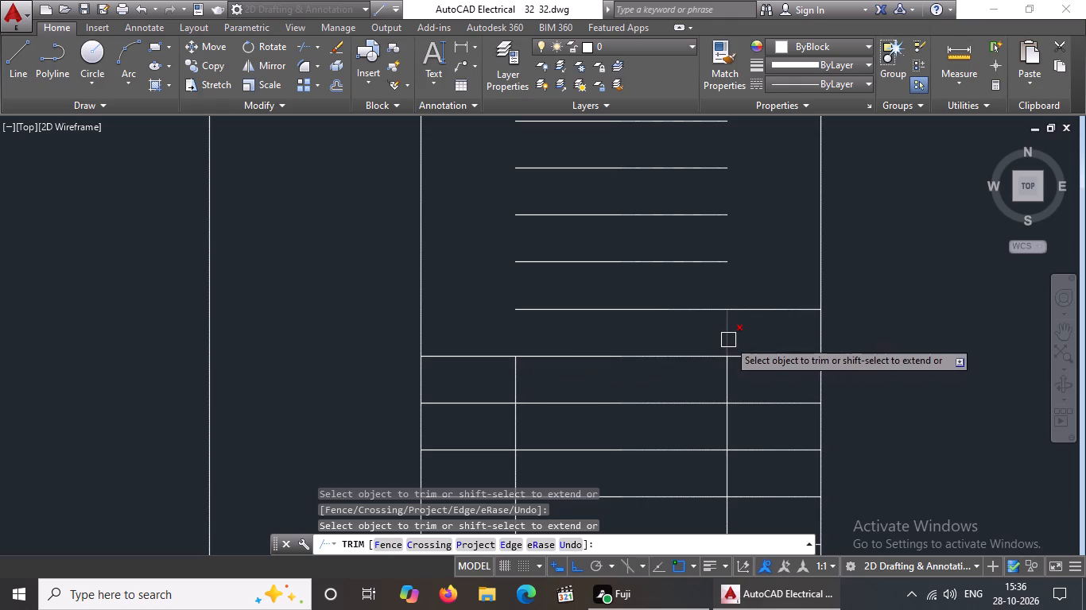
{"action": "left_click", "coordinate": [729, 339]}
{"action": "left_click", "coordinate": [751, 310]}
{"action": "left_click", "coordinate": [483, 358]}
{"action": "left_click_drag", "start_coordinate": [511, 378], "coordinate": [520, 379]}
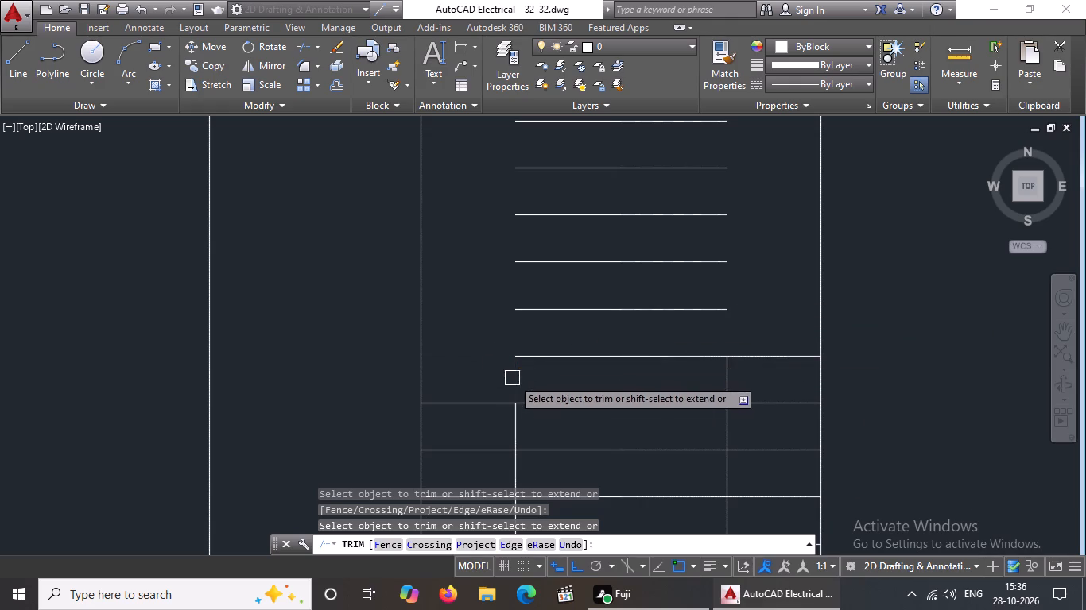
{"action": "left_click", "coordinate": [727, 380]}
{"action": "left_click", "coordinate": [765, 357]}
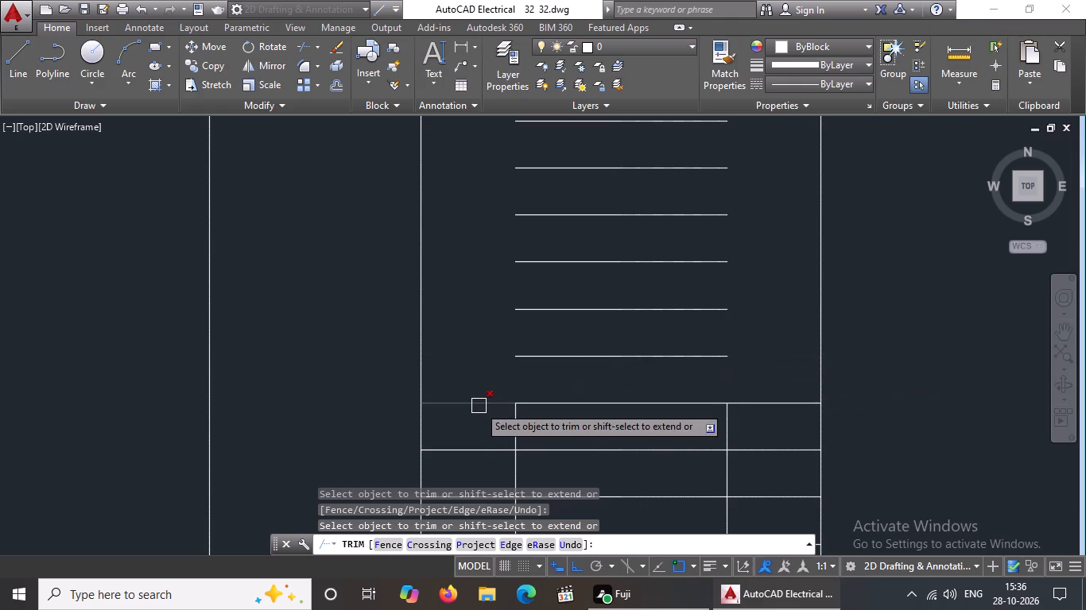
Trim the outer stubs of the DRESS strip's seventeenth and eighteenth horizontal lines and the inner vertical segments directly beneath them.
{"action": "left_click", "coordinate": [478, 405]}
{"action": "left_click", "coordinate": [522, 423]}
{"action": "left_click_drag", "start_coordinate": [723, 430], "coordinate": [735, 425]}
{"action": "left_click", "coordinate": [767, 407]}
{"action": "scroll", "coordinate": [622, 338], "scroll_direction": "down", "scroll_amount": 4}
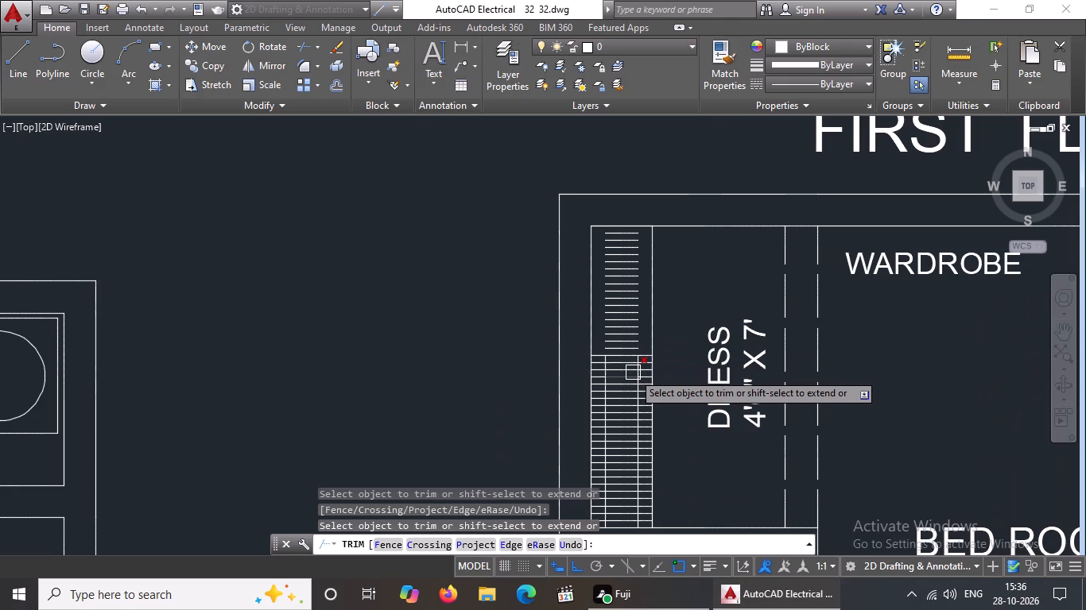
{"action": "scroll", "coordinate": [620, 373], "scroll_direction": "up", "scroll_amount": 2}
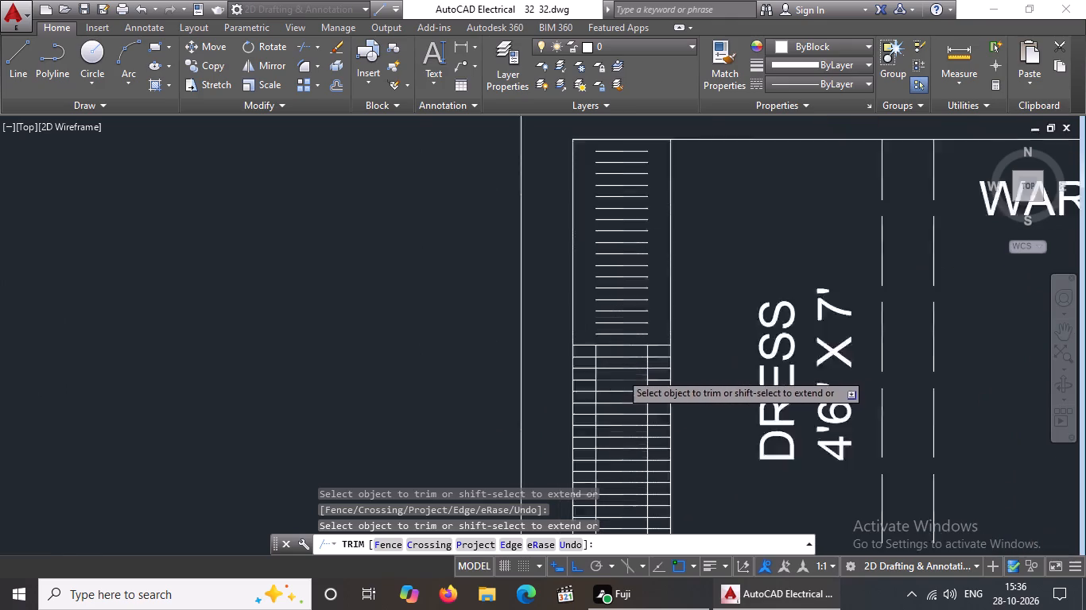
{"action": "scroll", "coordinate": [586, 342], "scroll_direction": "up", "scroll_amount": 1}
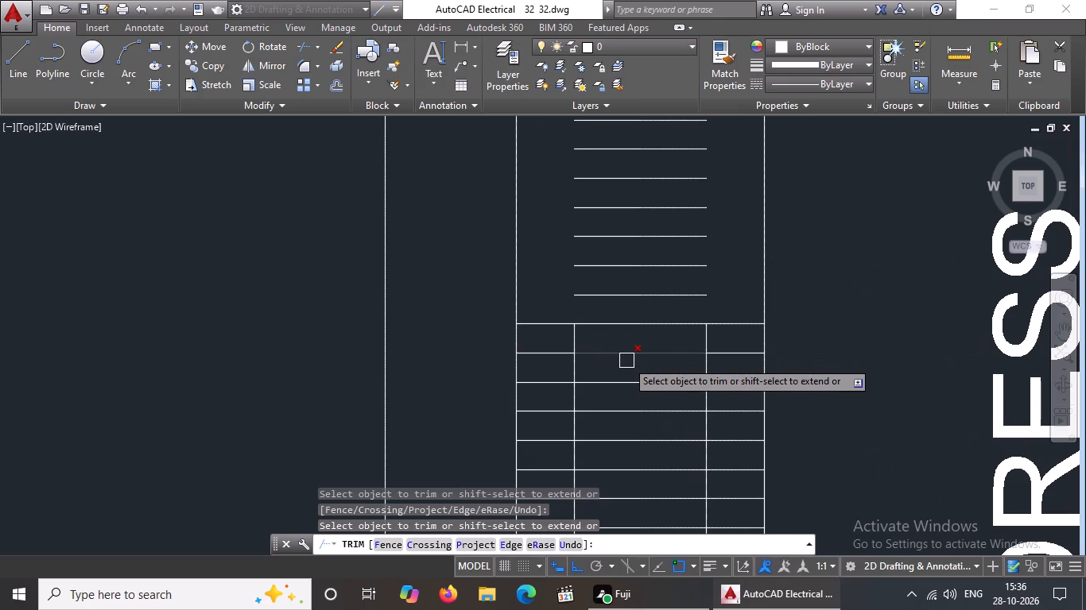
{"action": "left_click", "coordinate": [549, 322]}
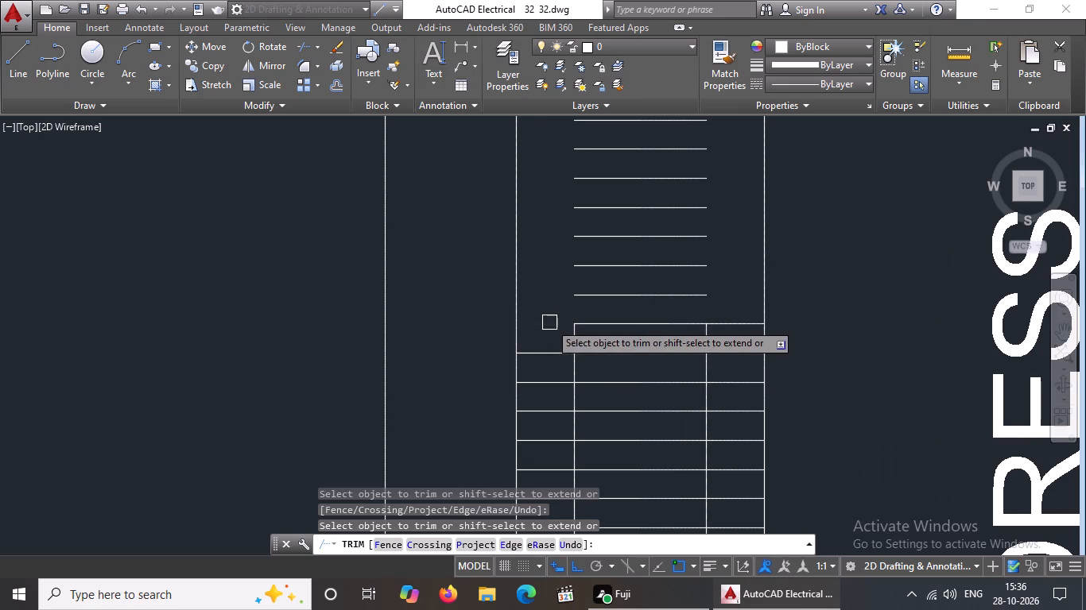
{"action": "left_click", "coordinate": [575, 340]}
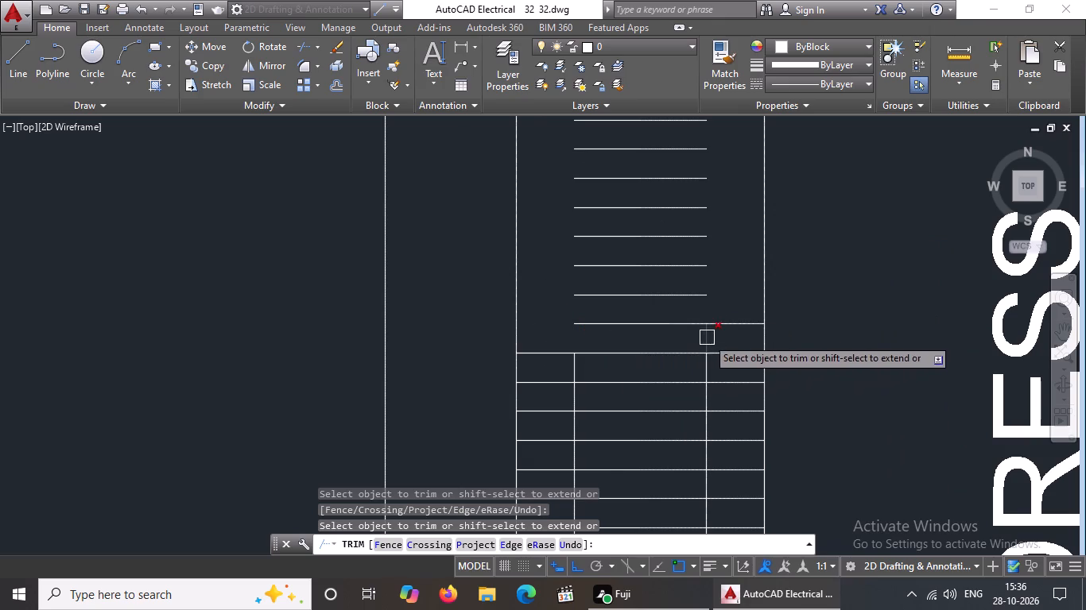
{"action": "left_click", "coordinate": [708, 337]}
{"action": "left_click", "coordinate": [731, 322]}
Trim the end stubs of the strip's nineteenth and twentieth horizontal lines and the inner vertical segments just below each.
{"action": "left_click", "coordinate": [528, 353]}
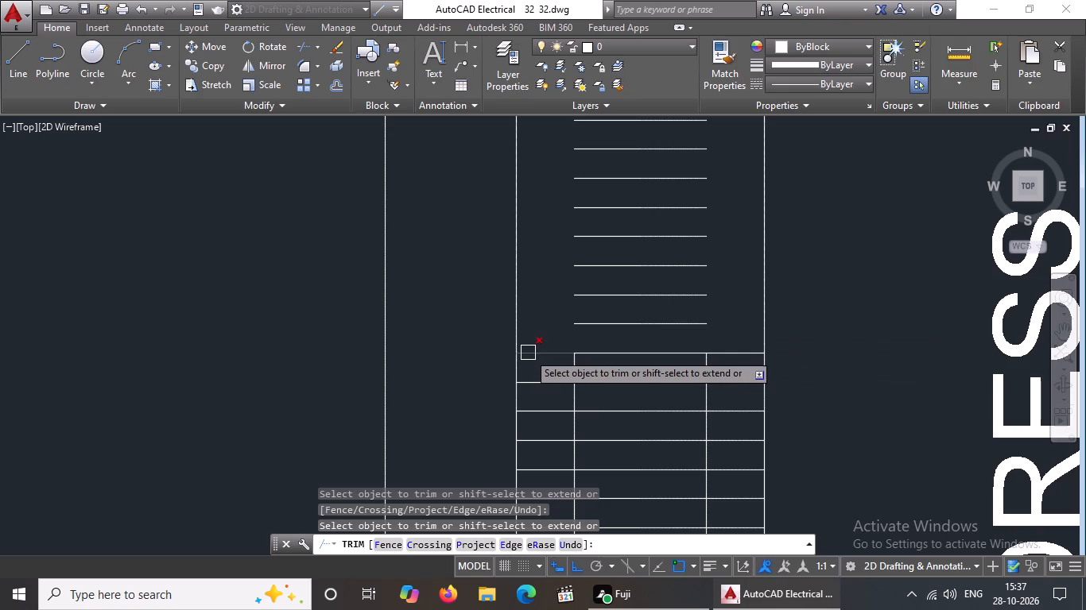
{"action": "left_click_drag", "start_coordinate": [580, 370], "coordinate": [594, 368]}
{"action": "left_click", "coordinate": [706, 375]}
{"action": "left_click", "coordinate": [730, 356]}
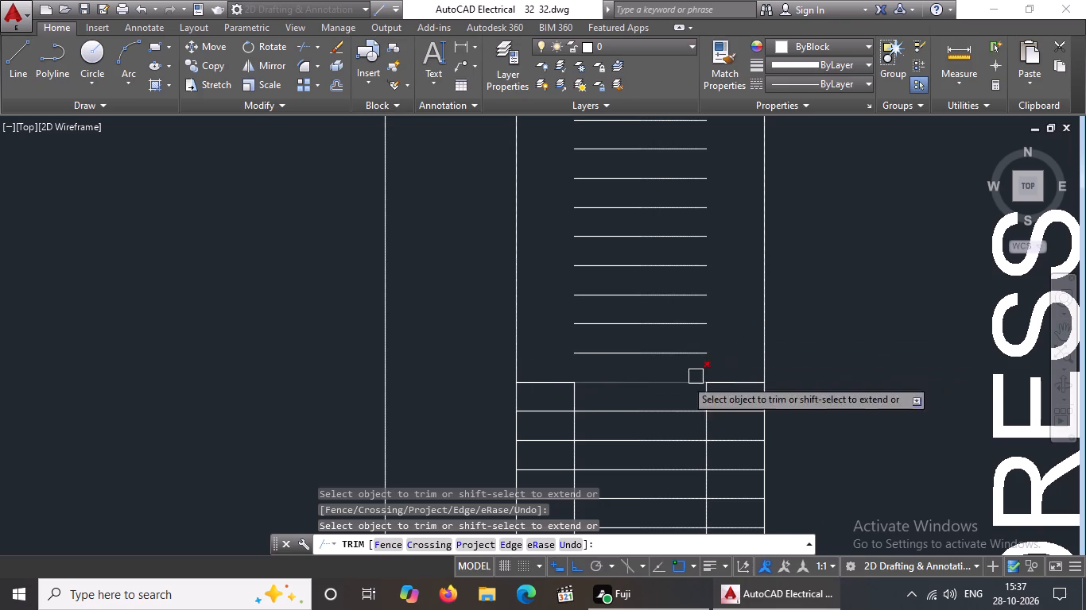
{"action": "left_click_drag", "start_coordinate": [529, 384], "coordinate": [538, 385]}
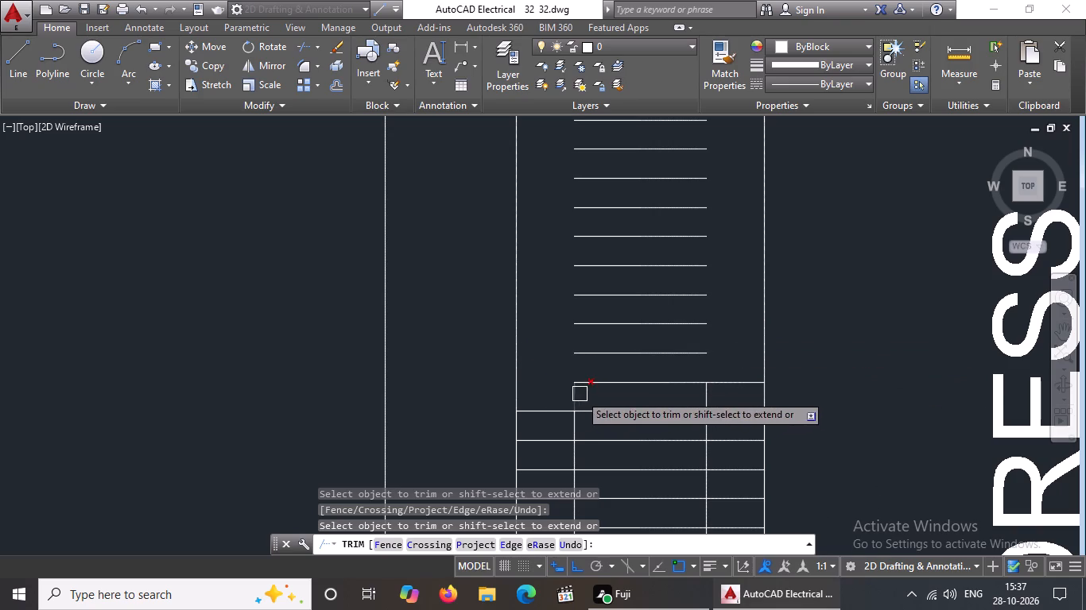
{"action": "left_click", "coordinate": [580, 394]}
{"action": "left_click", "coordinate": [708, 398]}
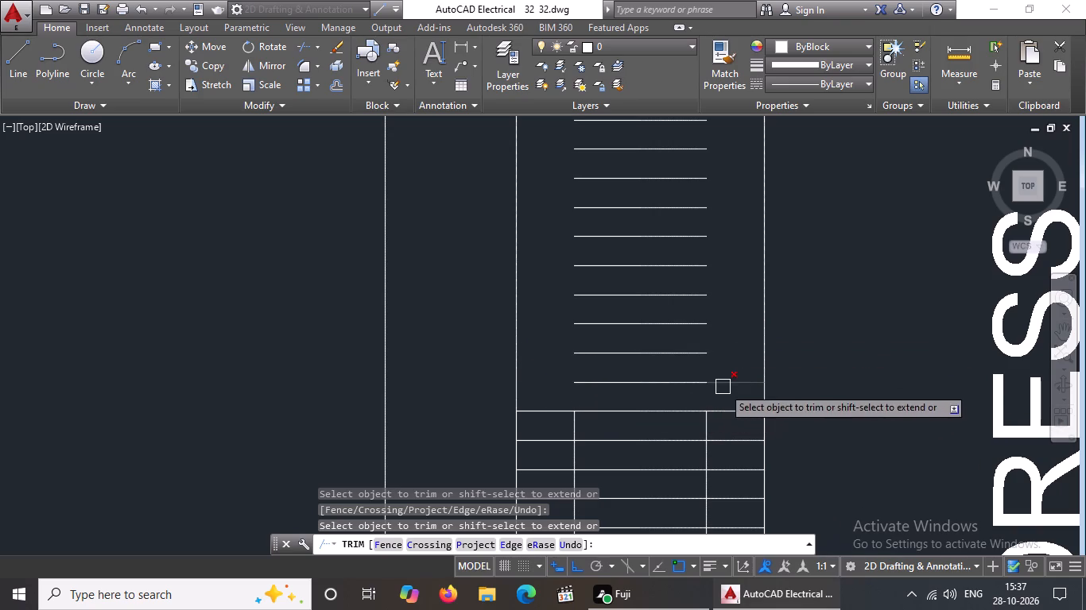
{"action": "left_click", "coordinate": [723, 386]}
Trim horizontal lines twenty-one and twenty-two of the DRESS strip on both sides, removing the inner vertical segments beneath each.
{"action": "left_click", "coordinate": [531, 411]}
{"action": "left_click_drag", "start_coordinate": [573, 427], "coordinate": [584, 427]}
{"action": "left_click", "coordinate": [703, 427]}
{"action": "left_click", "coordinate": [720, 419]}
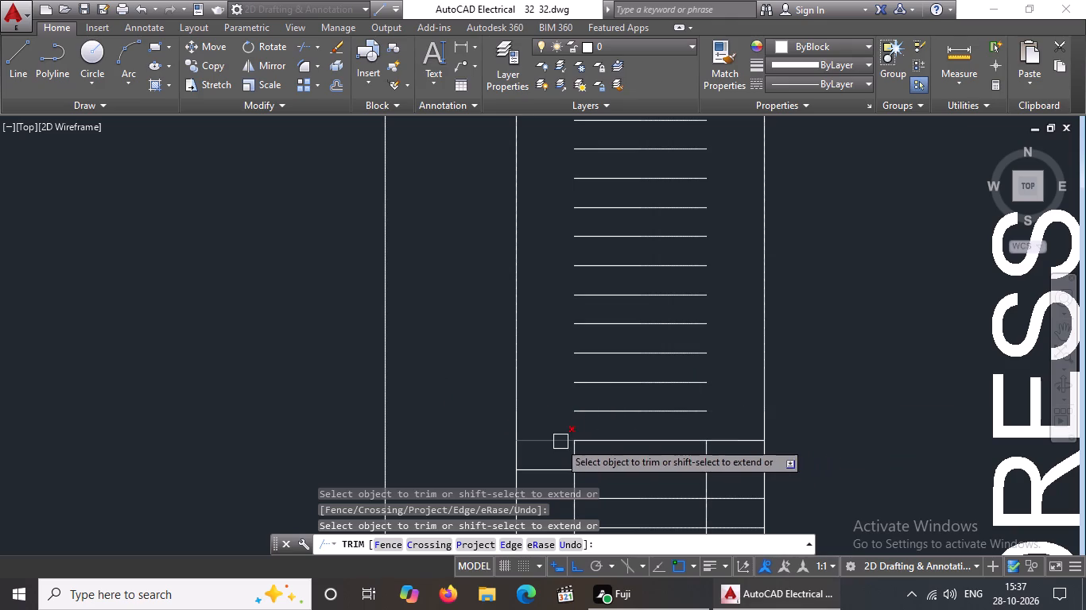
{"action": "left_click", "coordinate": [539, 441]}
{"action": "left_click_drag", "start_coordinate": [581, 455], "coordinate": [607, 455]}
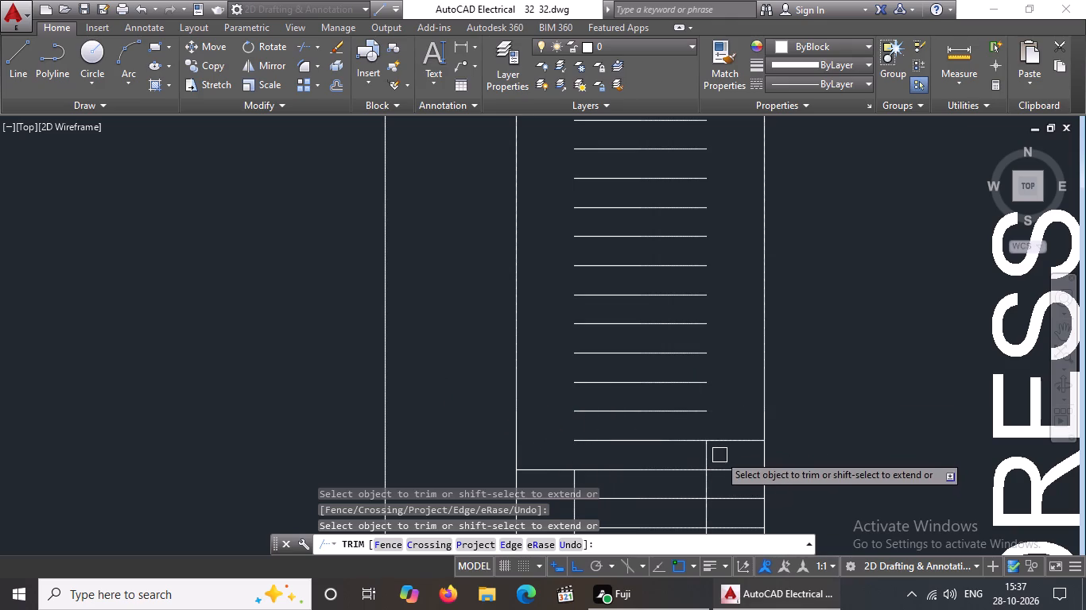
{"action": "left_click", "coordinate": [707, 454]}
{"action": "left_click", "coordinate": [729, 445]}
Trim both end stubs of the DRESS strip's twenty-third horizontal line and the two inner vertical segments beneath it.
{"action": "scroll", "coordinate": [701, 373], "scroll_direction": "down", "scroll_amount": 2}
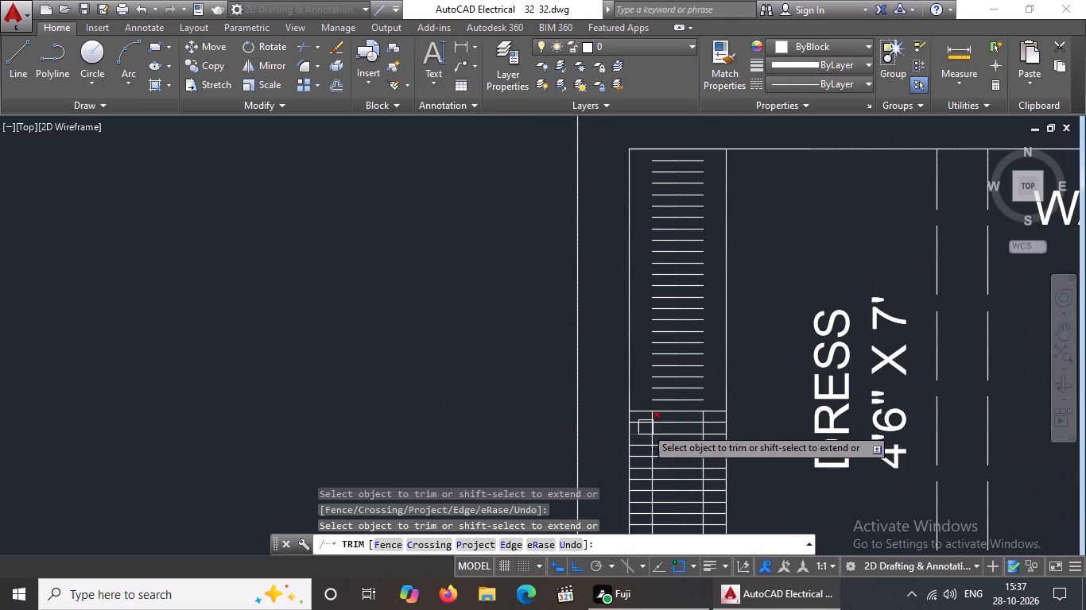
{"action": "scroll", "coordinate": [640, 418], "scroll_direction": "up", "scroll_amount": 1}
{"action": "left_click", "coordinate": [639, 410]}
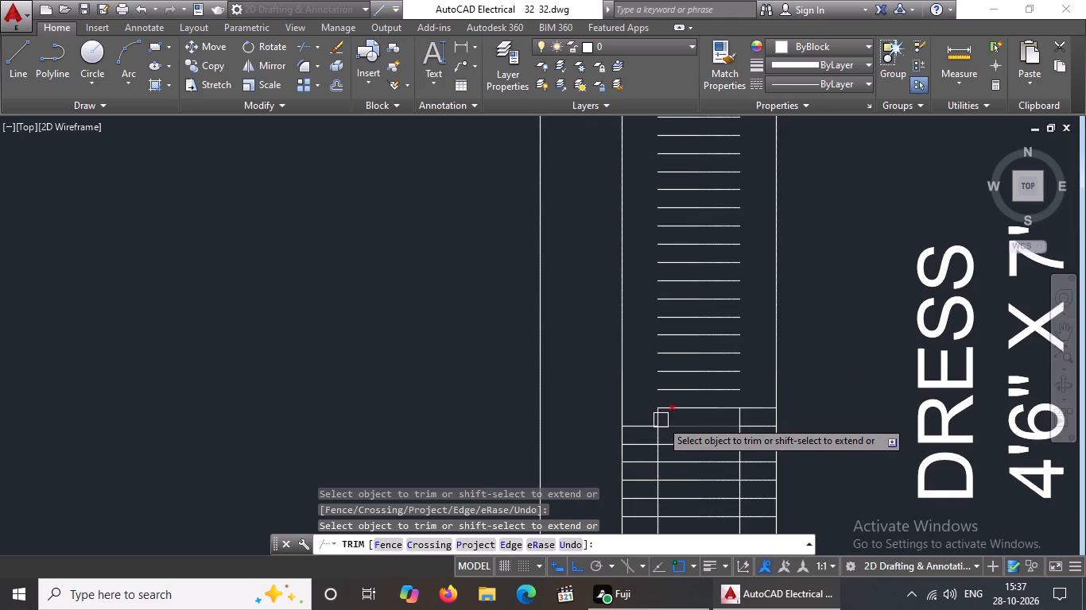
{"action": "scroll", "coordinate": [659, 417], "scroll_direction": "up", "scroll_amount": 3}
{"action": "left_click", "coordinate": [650, 419]}
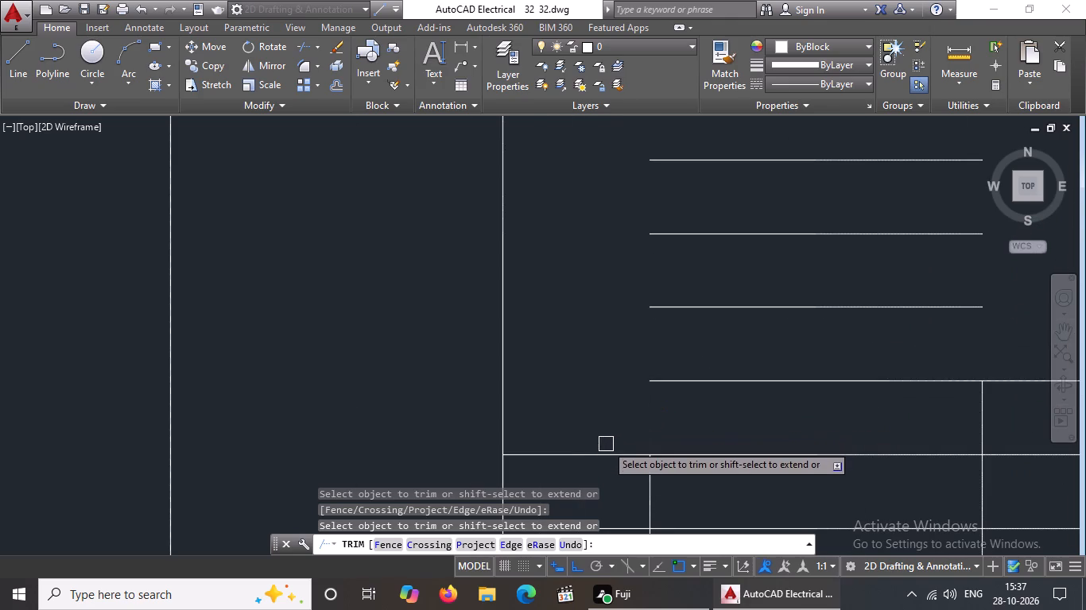
{"action": "scroll", "coordinate": [609, 400], "scroll_direction": "down", "scroll_amount": 4}
{"action": "scroll", "coordinate": [675, 400], "scroll_direction": "up", "scroll_amount": 3}
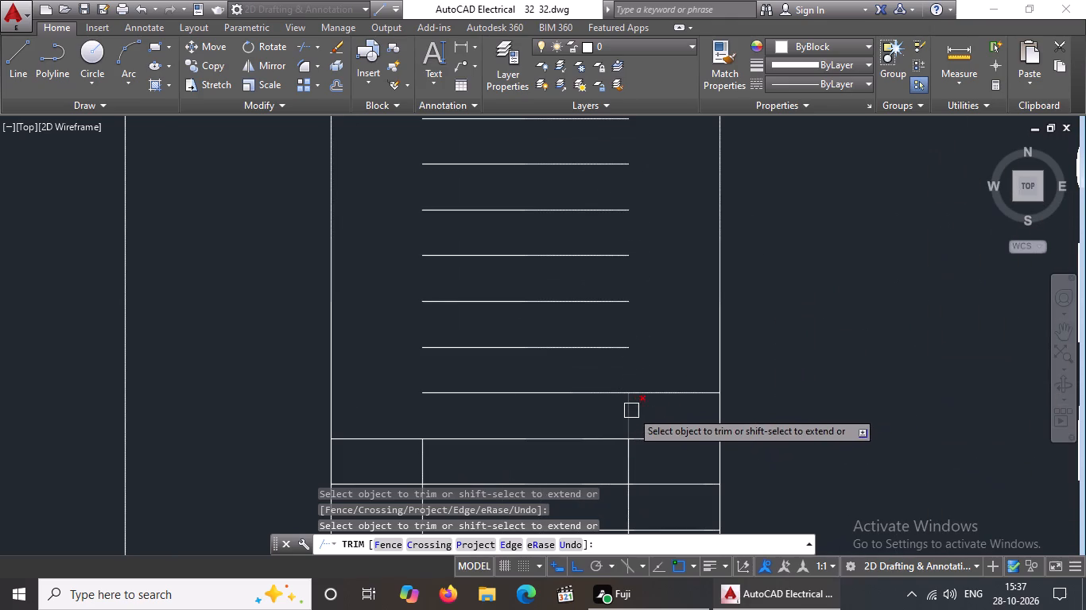
{"action": "left_click", "coordinate": [631, 411]}
{"action": "left_click", "coordinate": [661, 389]}
Trim the end stubs of the DRESS strip's twenty-fourth and twenty-fifth horizontal lines and the inner vertical segments just below each.
{"action": "scroll", "coordinate": [663, 385], "scroll_direction": "down", "scroll_amount": 4}
{"action": "scroll", "coordinate": [654, 411], "scroll_direction": "up", "scroll_amount": 1}
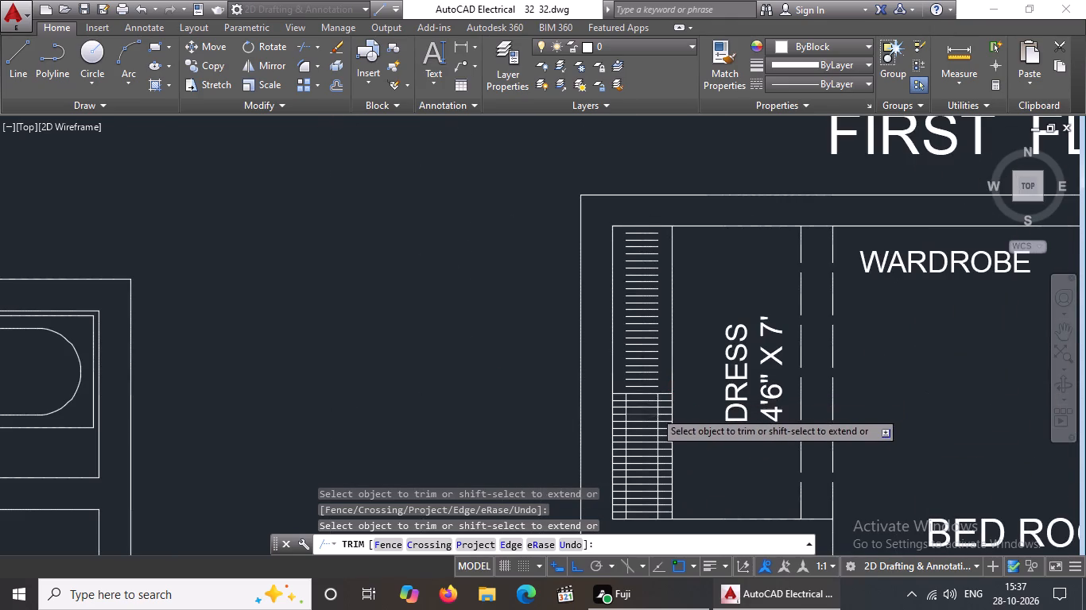
{"action": "scroll", "coordinate": [654, 411], "scroll_direction": "up", "scroll_amount": 2}
{"action": "left_click", "coordinate": [506, 344]}
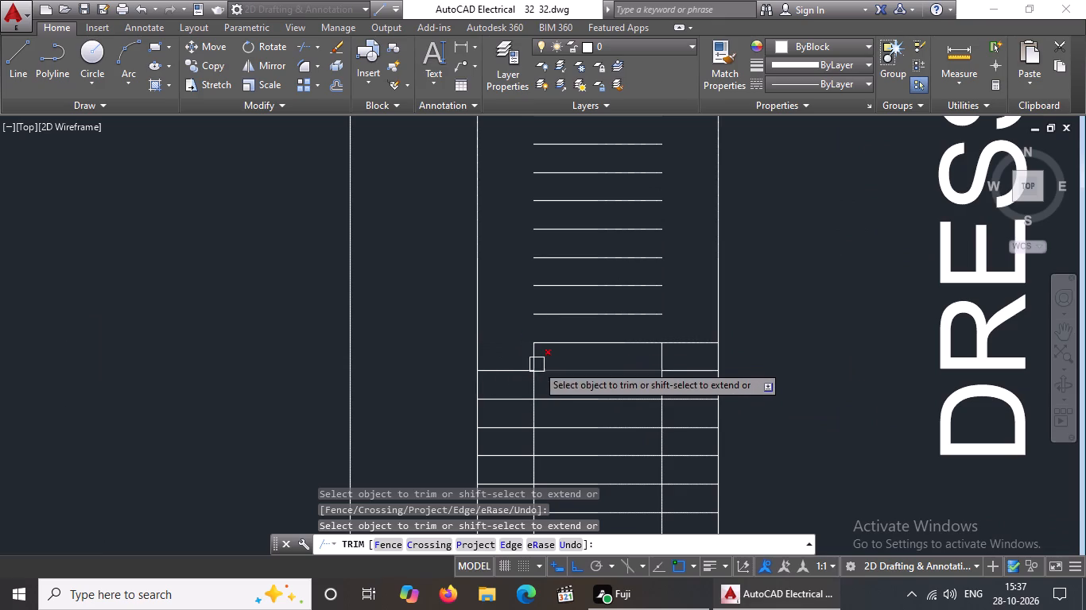
{"action": "left_click", "coordinate": [537, 361]}
{"action": "left_click", "coordinate": [657, 359]}
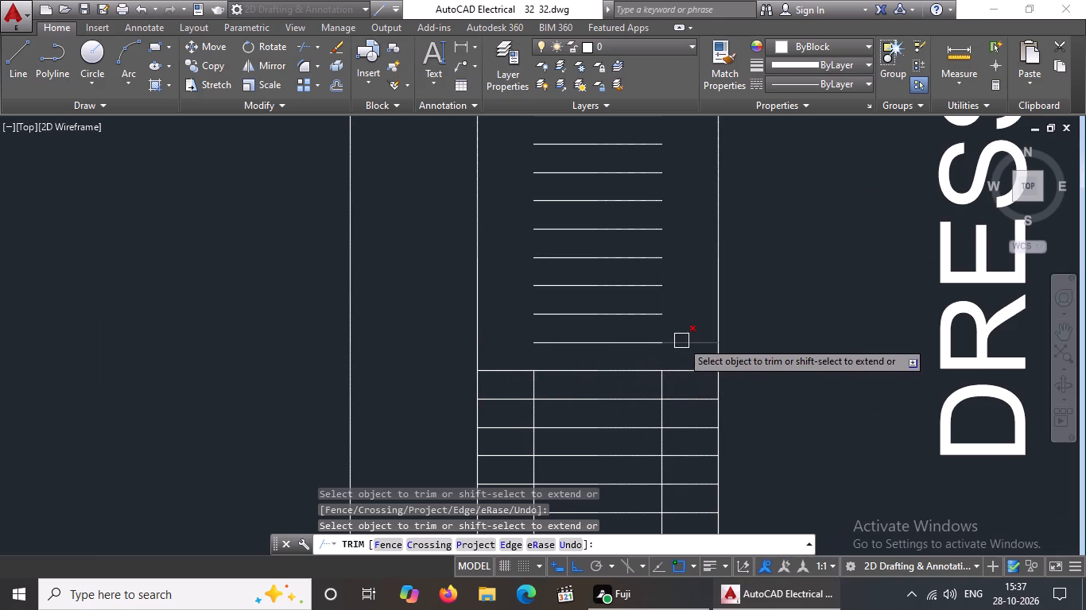
{"action": "left_click", "coordinate": [681, 341]}
{"action": "left_click", "coordinate": [502, 370]}
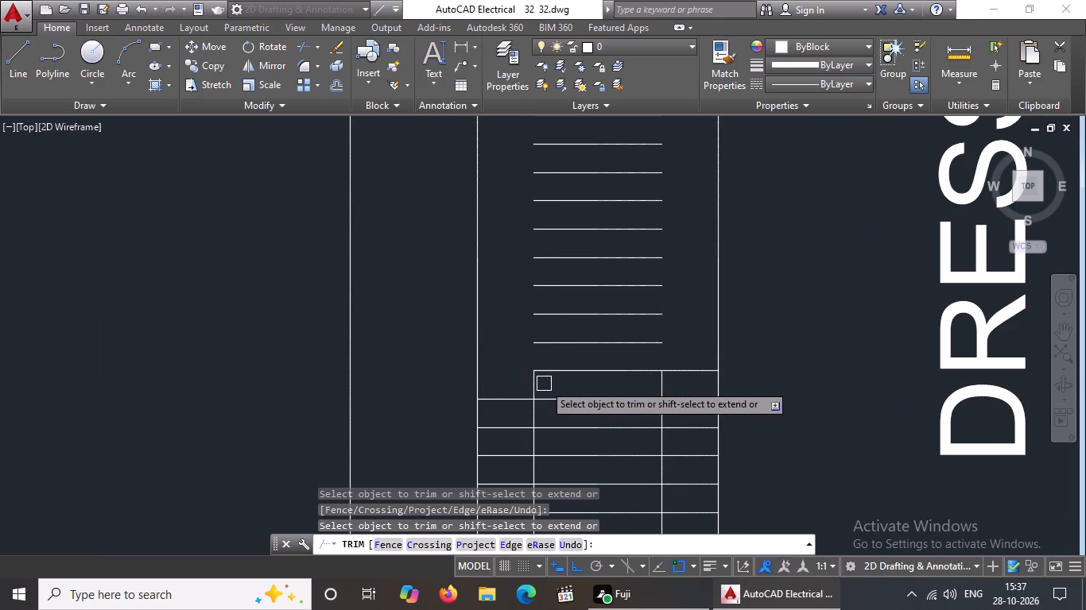
{"action": "left_click", "coordinate": [537, 384]}
{"action": "left_click", "coordinate": [660, 390]}
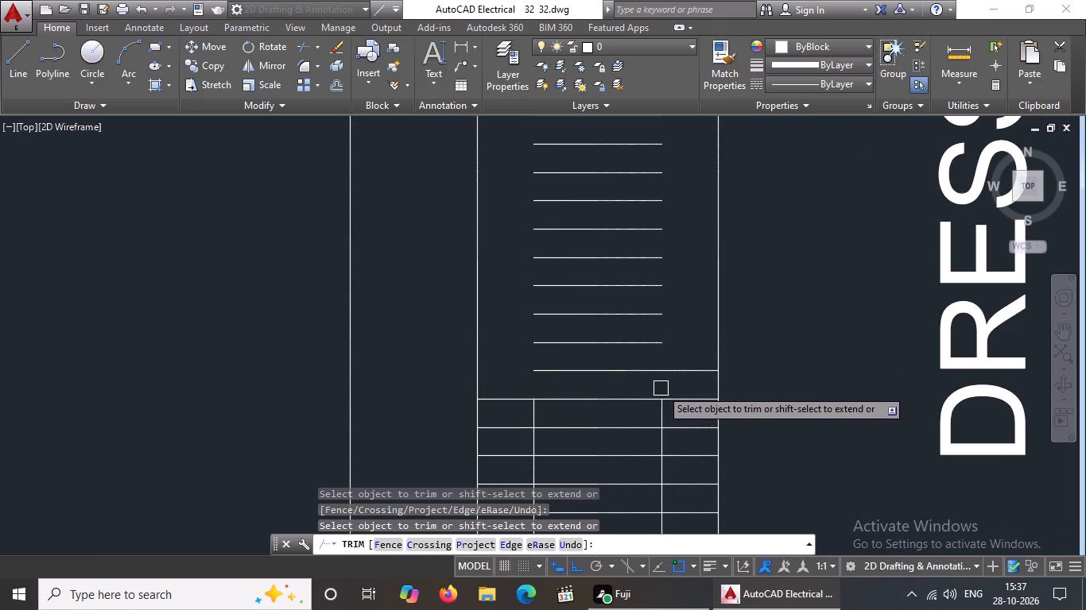
{"action": "left_click", "coordinate": [682, 375]}
Trim horizontal lines twenty-six and twenty-seven of the DRESS strip on both sides, removing the inner vertical segments beneath each.
{"action": "left_click", "coordinate": [502, 402]}
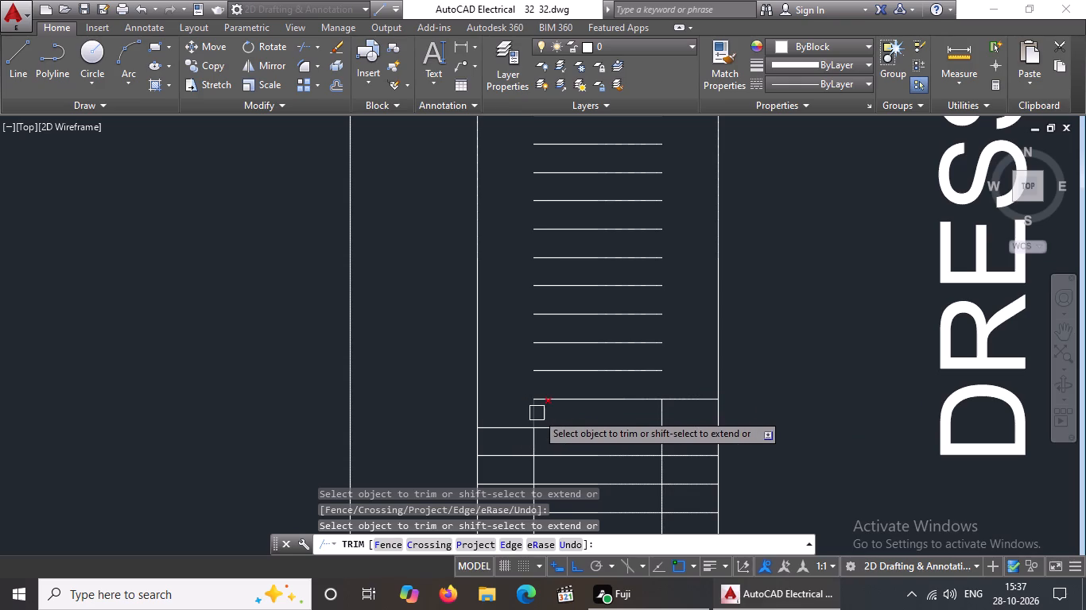
{"action": "left_click", "coordinate": [537, 413]}
{"action": "left_click", "coordinate": [661, 413]}
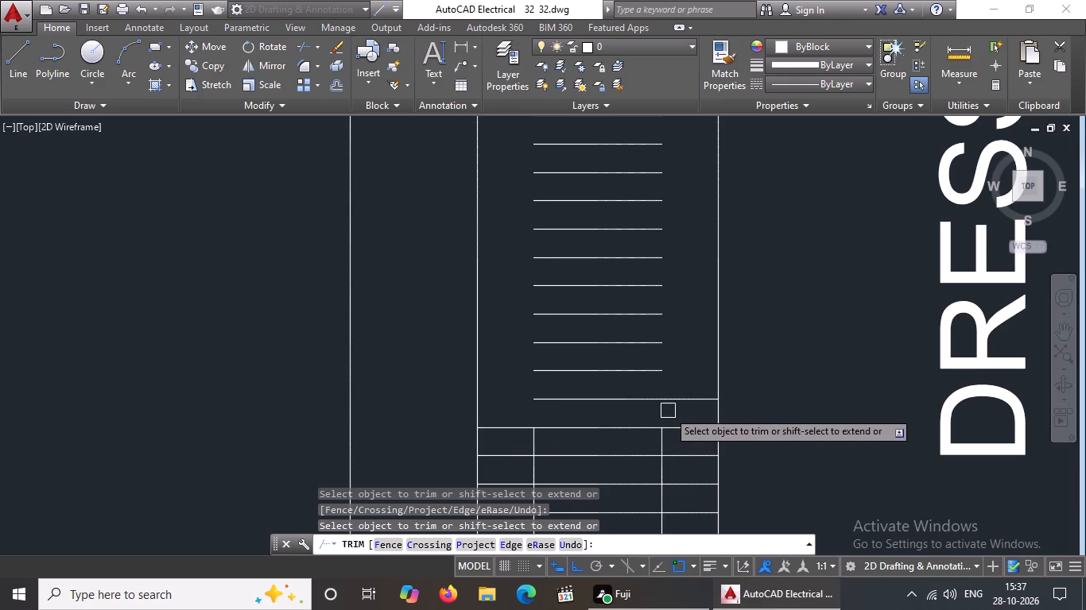
{"action": "left_click", "coordinate": [678, 402]}
{"action": "left_click", "coordinate": [510, 424]}
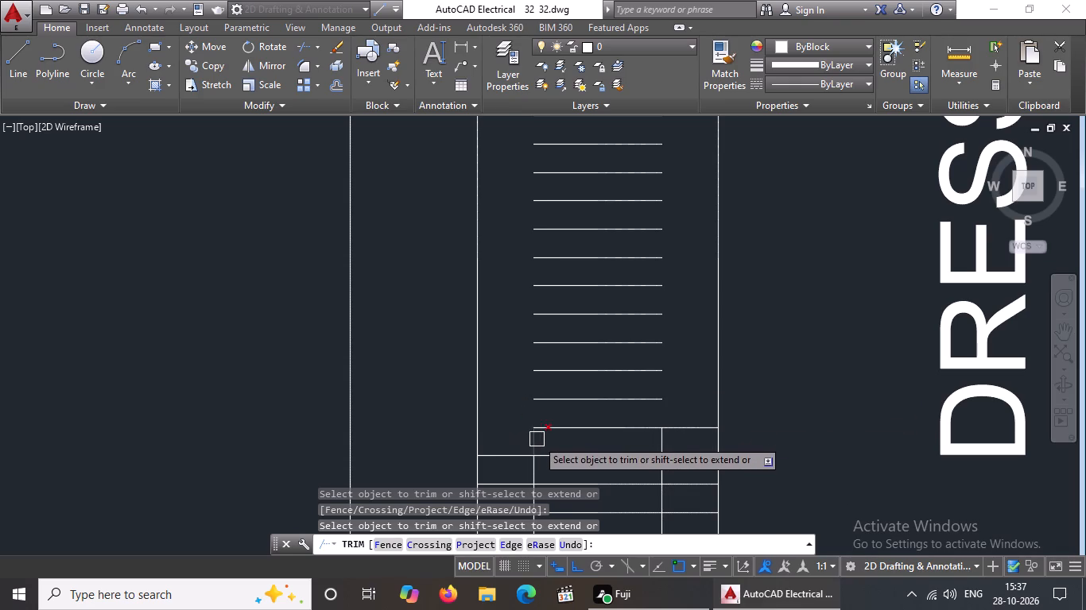
{"action": "left_click", "coordinate": [537, 439]}
{"action": "left_click", "coordinate": [661, 441]}
{"action": "left_click", "coordinate": [686, 427]}
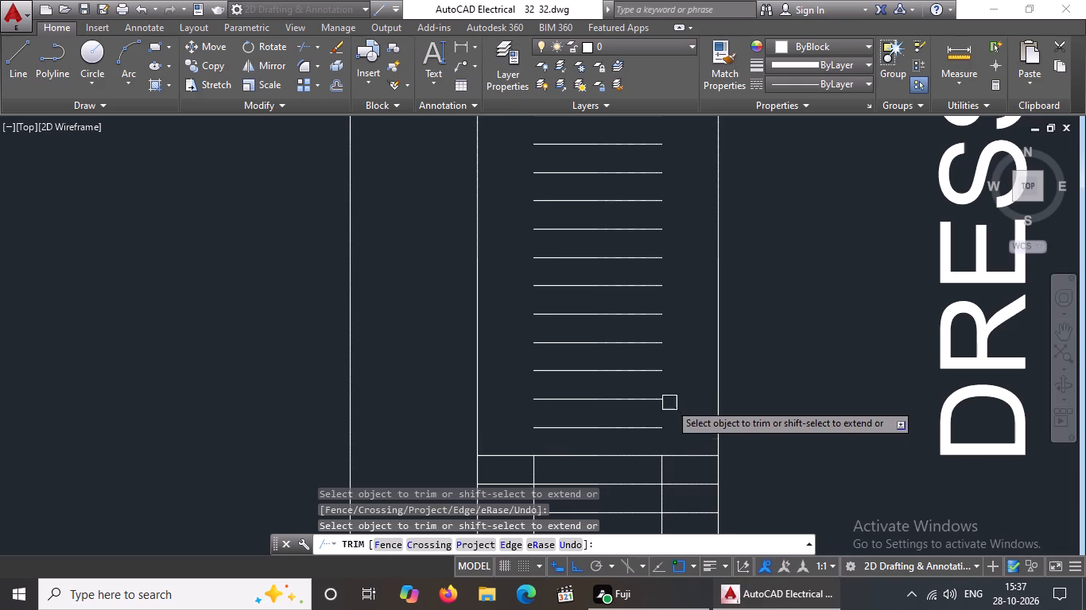
Trim the outer stubs of the strip's twenty-eighth and twenty-ninth horizontal lines and the inner vertical segments directly beneath them.
{"action": "scroll", "coordinate": [669, 403], "scroll_direction": "down", "scroll_amount": 2}
{"action": "scroll", "coordinate": [599, 432], "scroll_direction": "up", "scroll_amount": 2}
{"action": "left_click", "coordinate": [604, 413]}
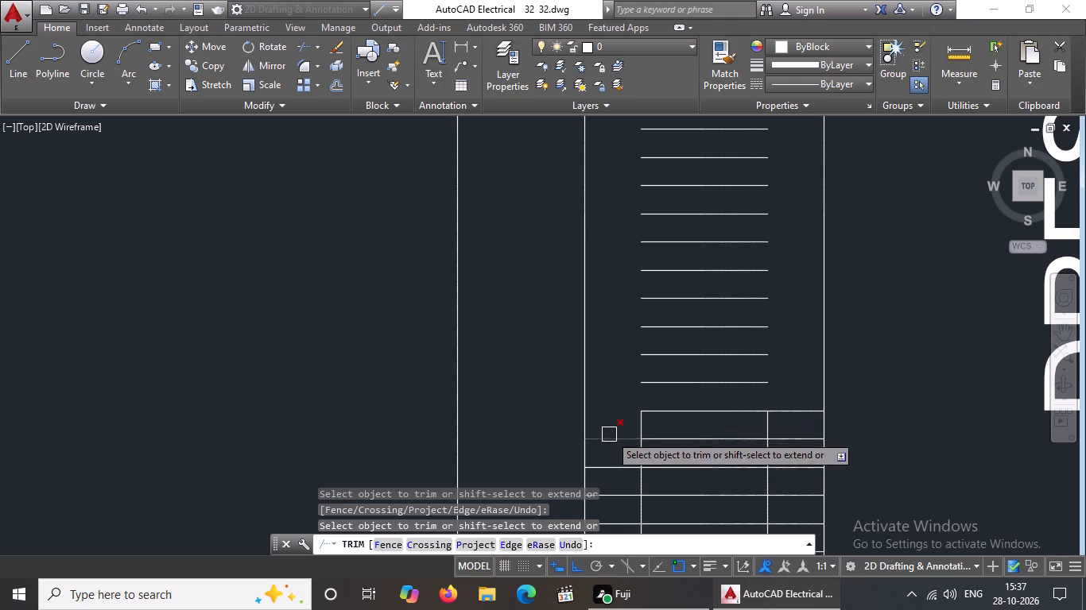
{"action": "left_click", "coordinate": [636, 427]}
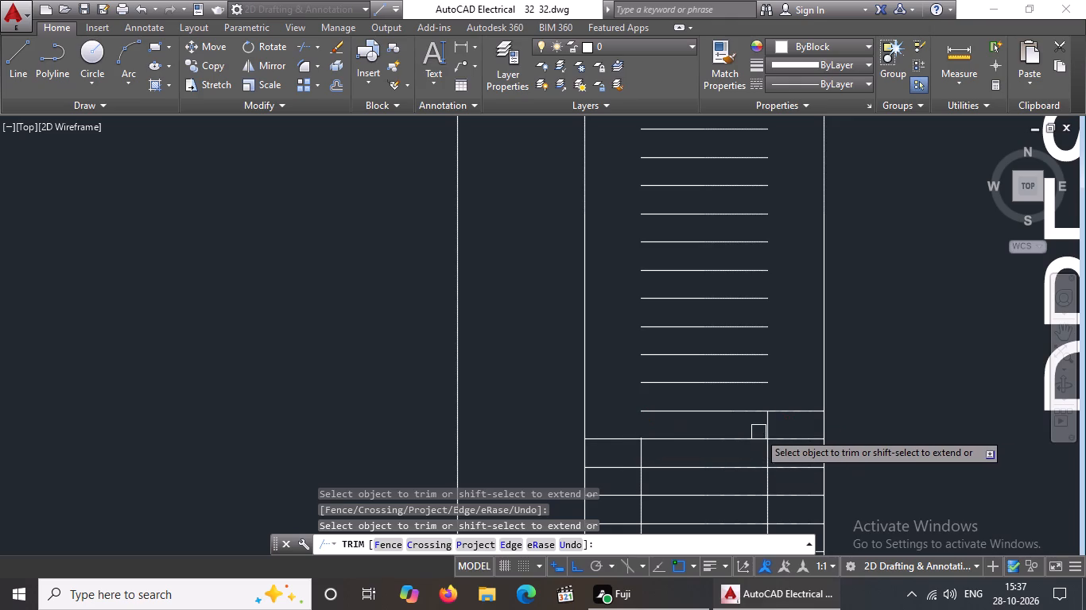
{"action": "left_click", "coordinate": [763, 429]}
{"action": "left_click", "coordinate": [797, 413]}
{"action": "left_click", "coordinate": [620, 437]}
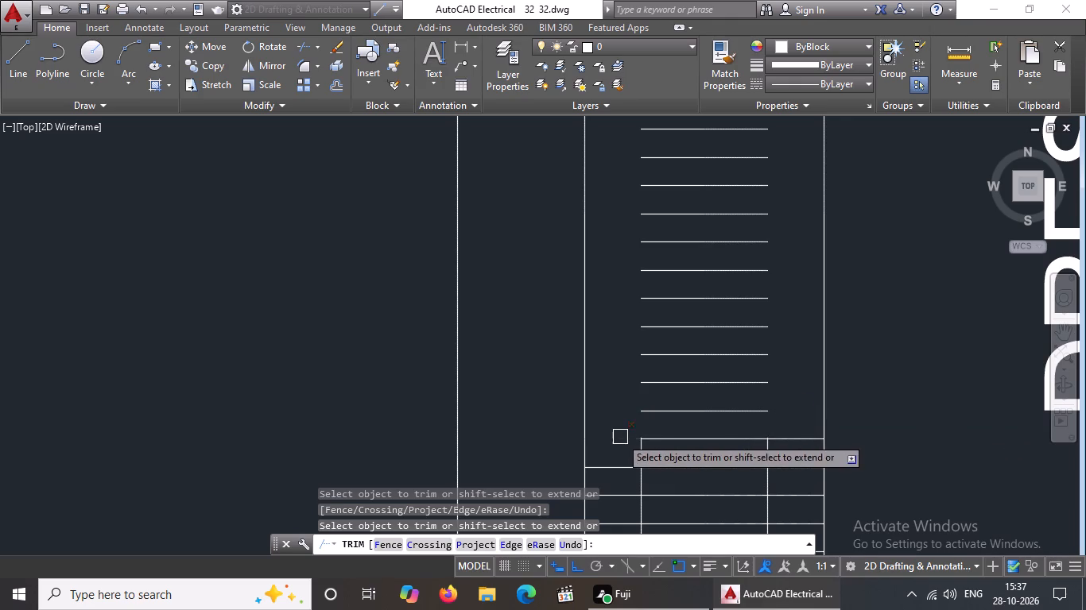
{"action": "left_click", "coordinate": [642, 451]}
{"action": "left_click", "coordinate": [762, 454]}
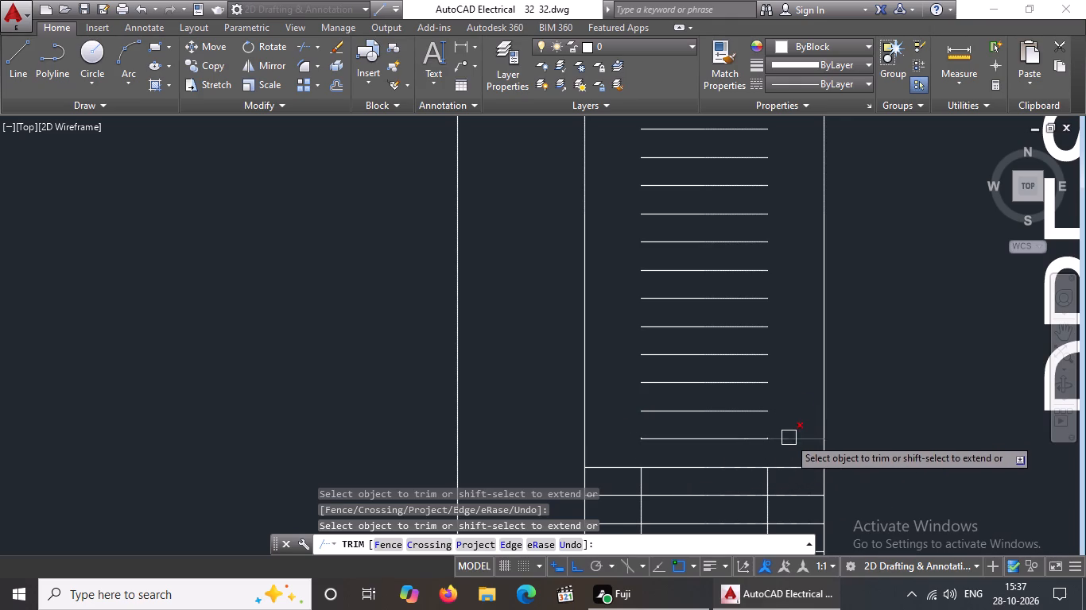
{"action": "left_click", "coordinate": [789, 438]}
Trim both ends of the strip's thirtieth and thirty-first horizontal lines along with the two inner vertical segments under each.
{"action": "scroll", "coordinate": [698, 383], "scroll_direction": "down", "scroll_amount": 3}
{"action": "scroll", "coordinate": [723, 408], "scroll_direction": "up", "scroll_amount": 3}
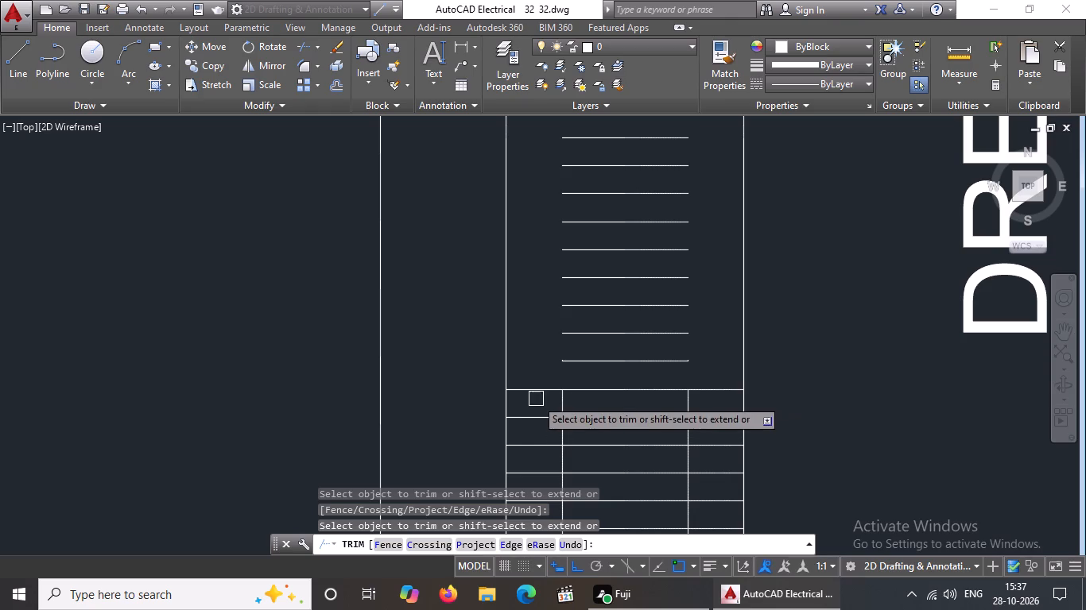
{"action": "left_click", "coordinate": [536, 392]}
{"action": "left_click", "coordinate": [561, 406]}
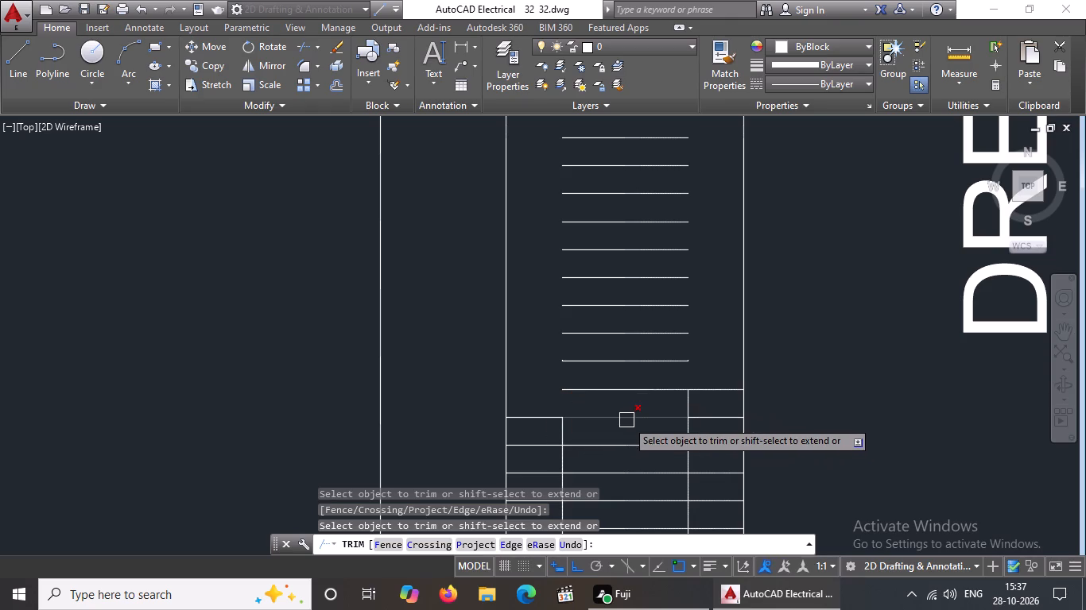
{"action": "left_click", "coordinate": [692, 407]}
{"action": "left_click", "coordinate": [710, 391]}
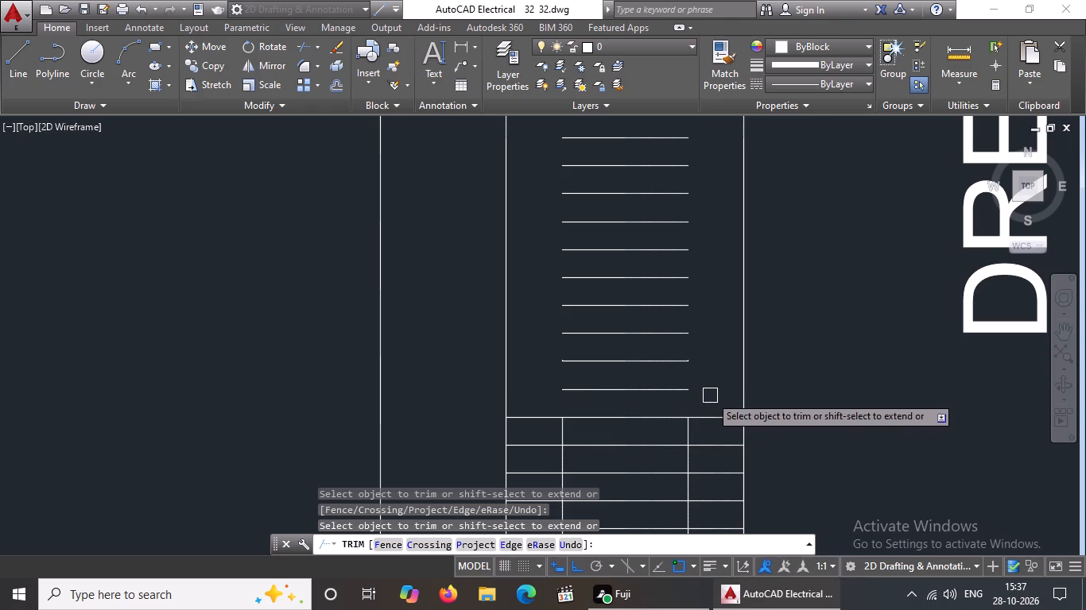
{"action": "left_click", "coordinate": [710, 414]}
{"action": "left_click", "coordinate": [689, 433]}
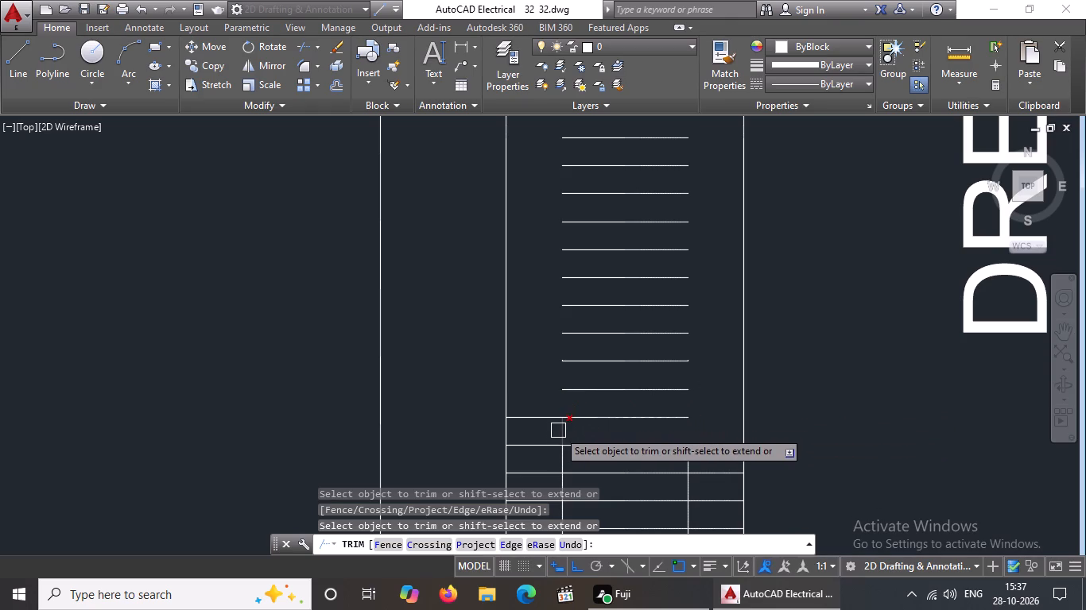
{"action": "left_click", "coordinate": [558, 431]}
{"action": "left_click_drag", "start_coordinate": [533, 414], "coordinate": [537, 440]}
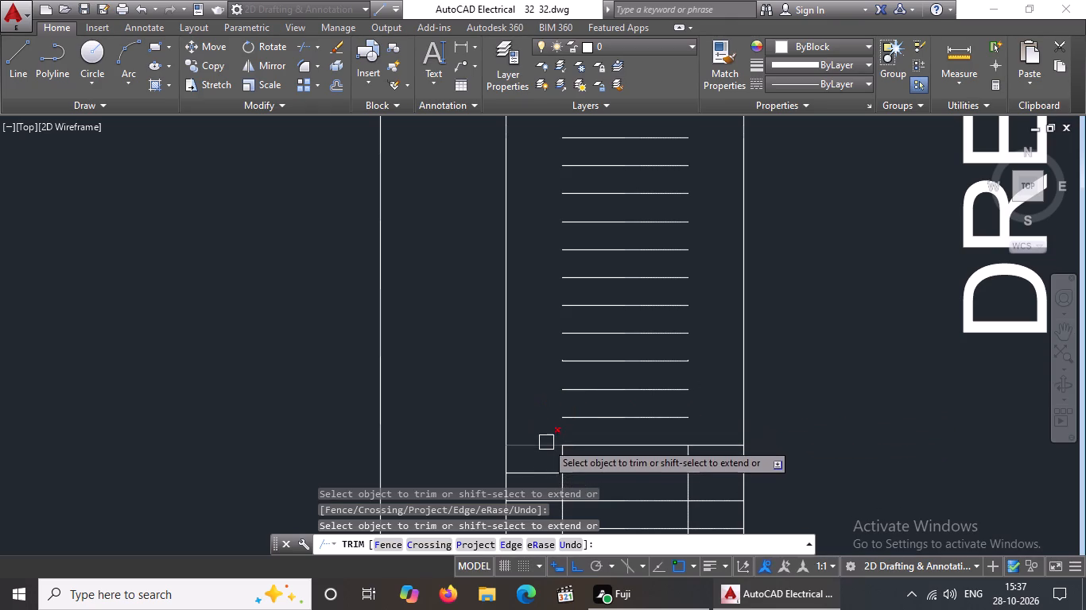
Trim the end stubs of the DRESS strip's thirty-second and thirty-third horizontal lines and the inner vertical segments below them.
{"action": "left_click", "coordinate": [546, 442]}
{"action": "scroll", "coordinate": [579, 427], "scroll_direction": "down", "scroll_amount": 1}
{"action": "scroll", "coordinate": [574, 450], "scroll_direction": "up", "scroll_amount": 2}
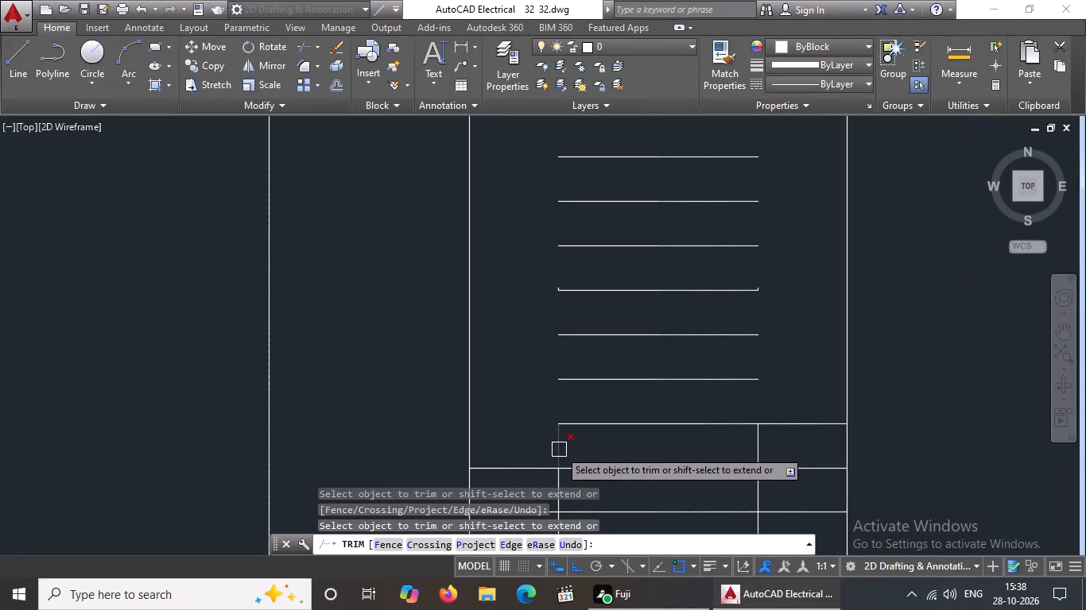
{"action": "left_click", "coordinate": [558, 450]}
{"action": "left_click", "coordinate": [756, 447]}
{"action": "left_click", "coordinate": [796, 423]}
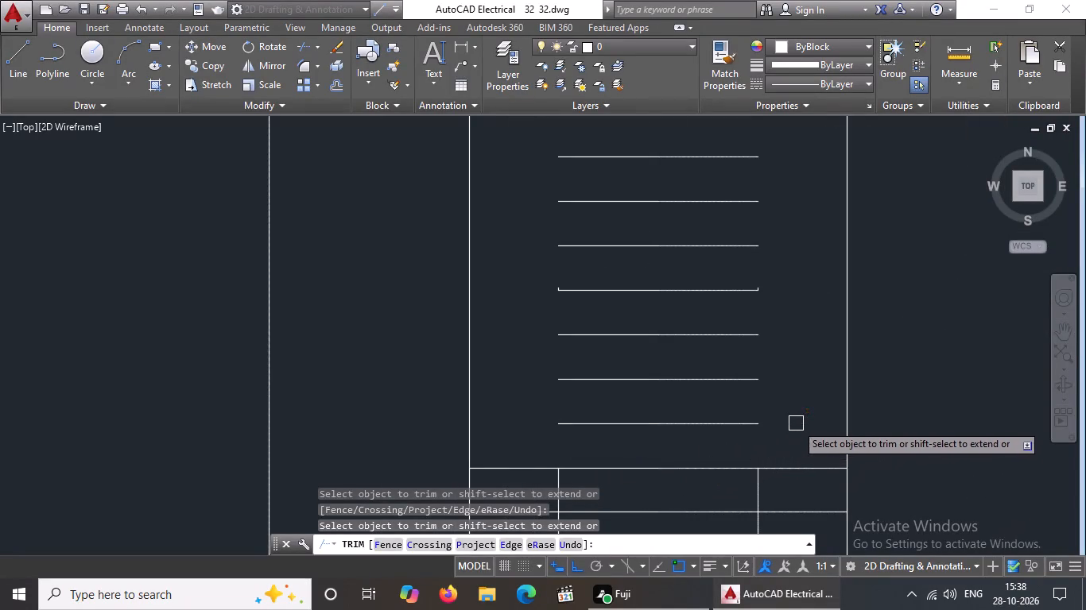
{"action": "left_click", "coordinate": [795, 473]}
{"action": "left_click", "coordinate": [762, 488]}
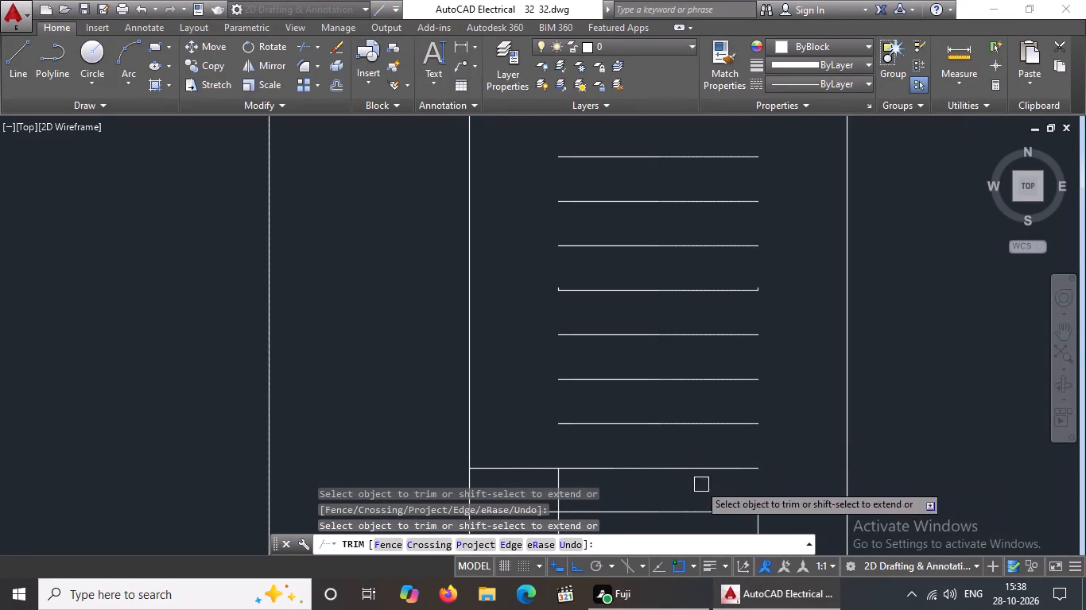
{"action": "scroll", "coordinate": [688, 441], "scroll_direction": "down", "scroll_amount": 2}
{"action": "scroll", "coordinate": [661, 466], "scroll_direction": "up", "scroll_amount": 2}
{"action": "left_click", "coordinate": [599, 461]}
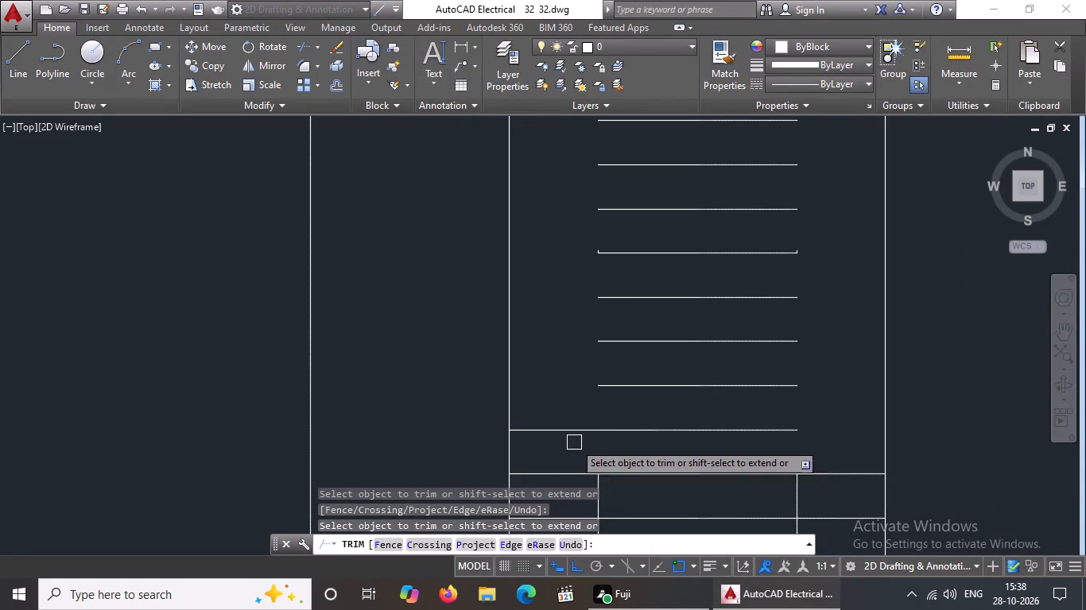
{"action": "left_click", "coordinate": [553, 432]}
Trim horizontal lines thirty-four and thirty-five of the DRESS strip on both sides, removing the inner vertical segments beneath each.
{"action": "scroll", "coordinate": [642, 406], "scroll_direction": "down", "scroll_amount": 3}
{"action": "scroll", "coordinate": [654, 428], "scroll_direction": "up", "scroll_amount": 4}
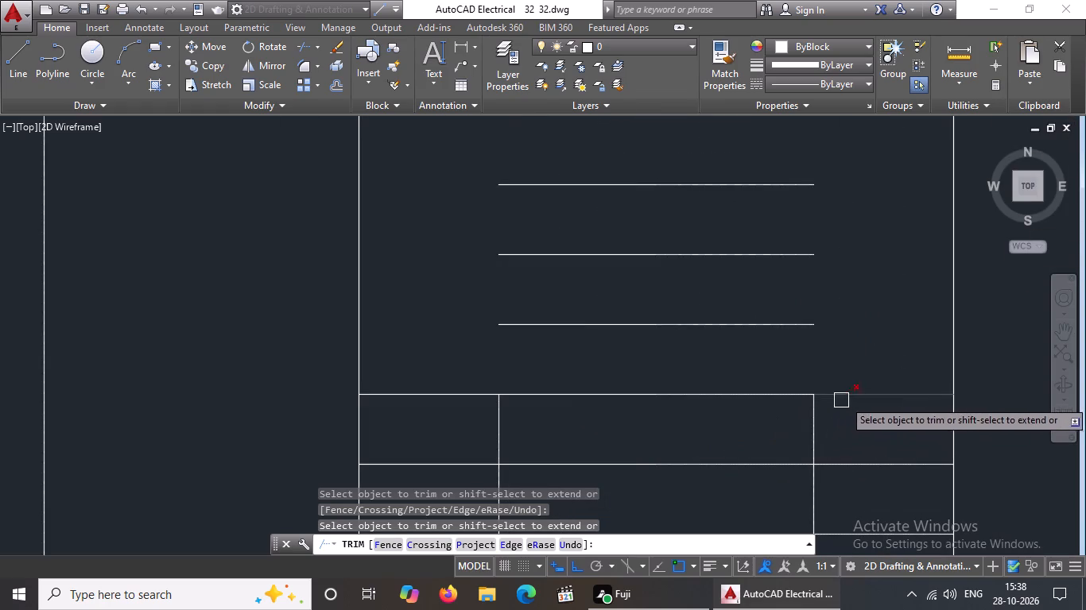
{"action": "left_click", "coordinate": [848, 398]}
{"action": "left_click_drag", "start_coordinate": [815, 420], "coordinate": [808, 423]}
{"action": "left_click", "coordinate": [505, 428]}
{"action": "left_click", "coordinate": [470, 391]}
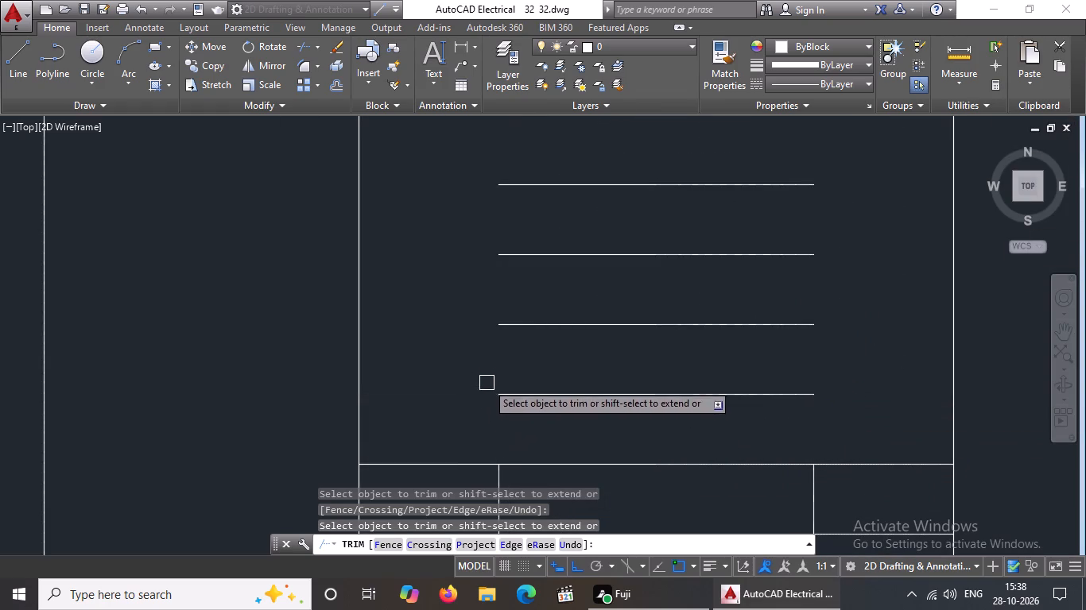
{"action": "scroll", "coordinate": [537, 346], "scroll_direction": "down", "scroll_amount": 5}
{"action": "scroll", "coordinate": [537, 368], "scroll_direction": "up", "scroll_amount": 4}
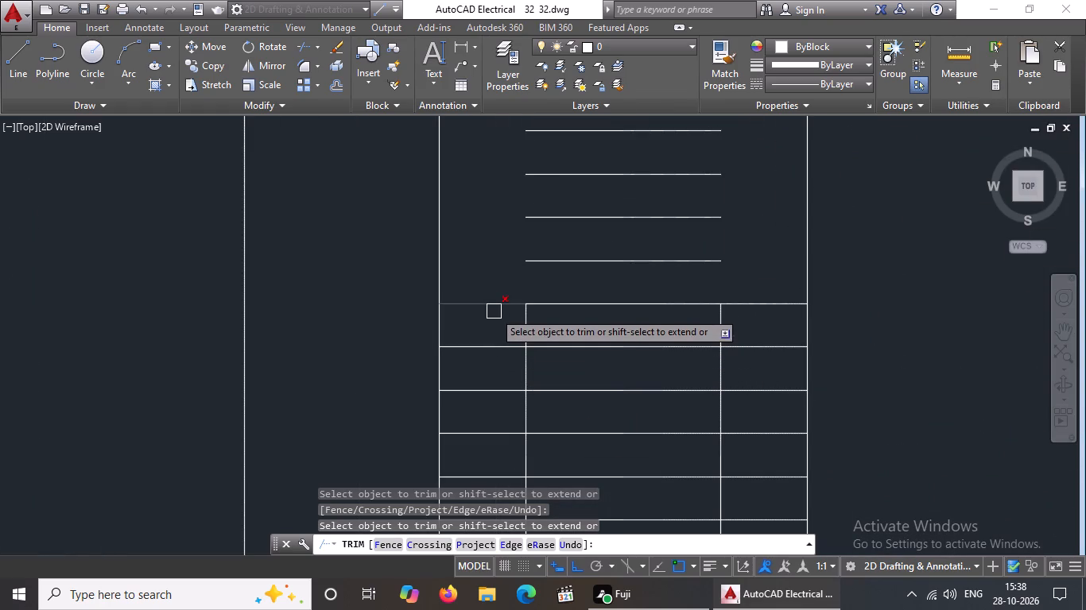
{"action": "left_click", "coordinate": [493, 310]}
{"action": "left_click_drag", "start_coordinate": [527, 332], "coordinate": [536, 332]}
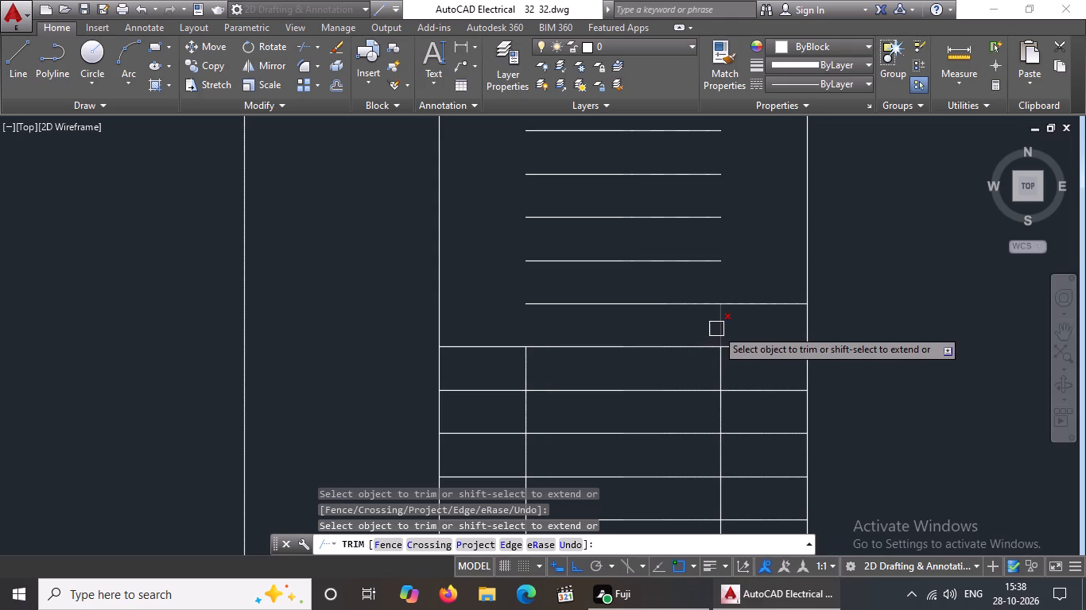
{"action": "left_click", "coordinate": [717, 328]}
{"action": "left_click", "coordinate": [752, 305]}
Trim the outer stubs of the strip's thirty-sixth and thirty-seventh horizontal lines and the inner vertical segments just below each.
{"action": "left_click", "coordinate": [751, 349]}
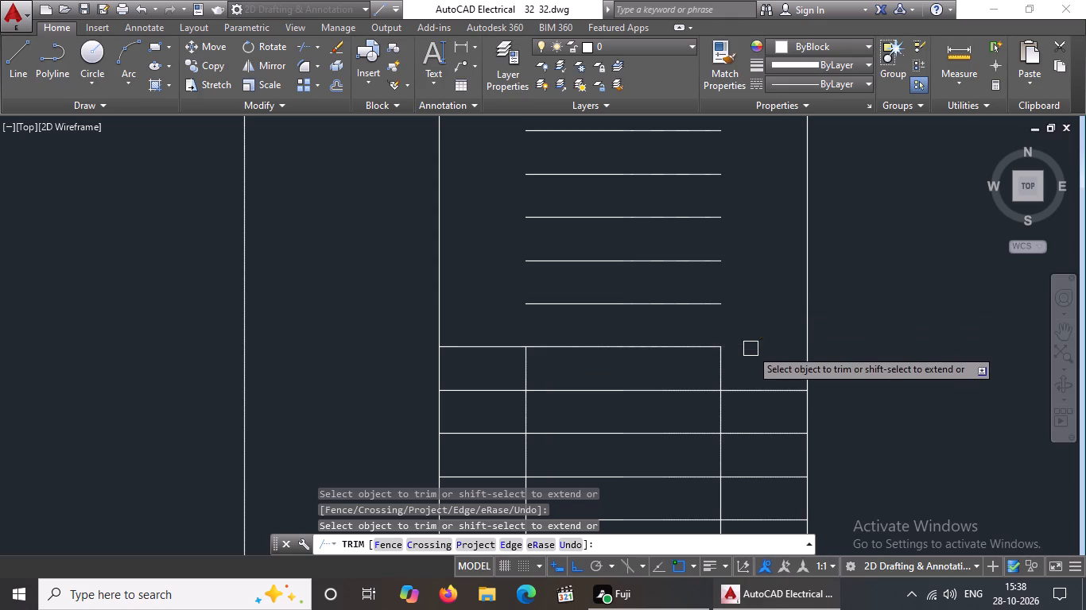
{"action": "left_click", "coordinate": [722, 369]}
{"action": "left_click", "coordinate": [527, 372]}
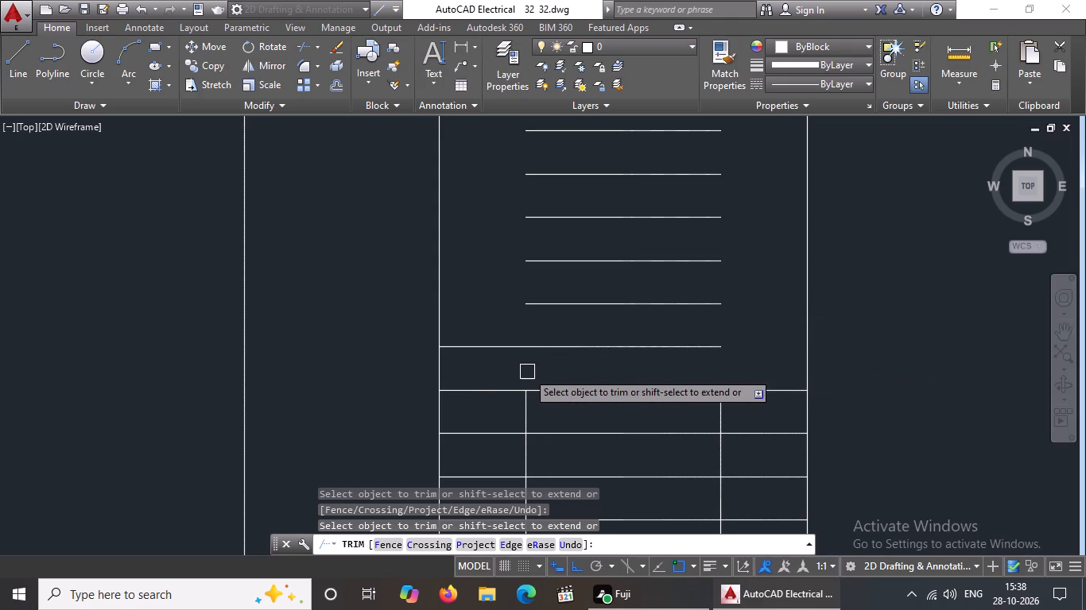
{"action": "left_click", "coordinate": [481, 345]}
{"action": "left_click", "coordinate": [489, 391]}
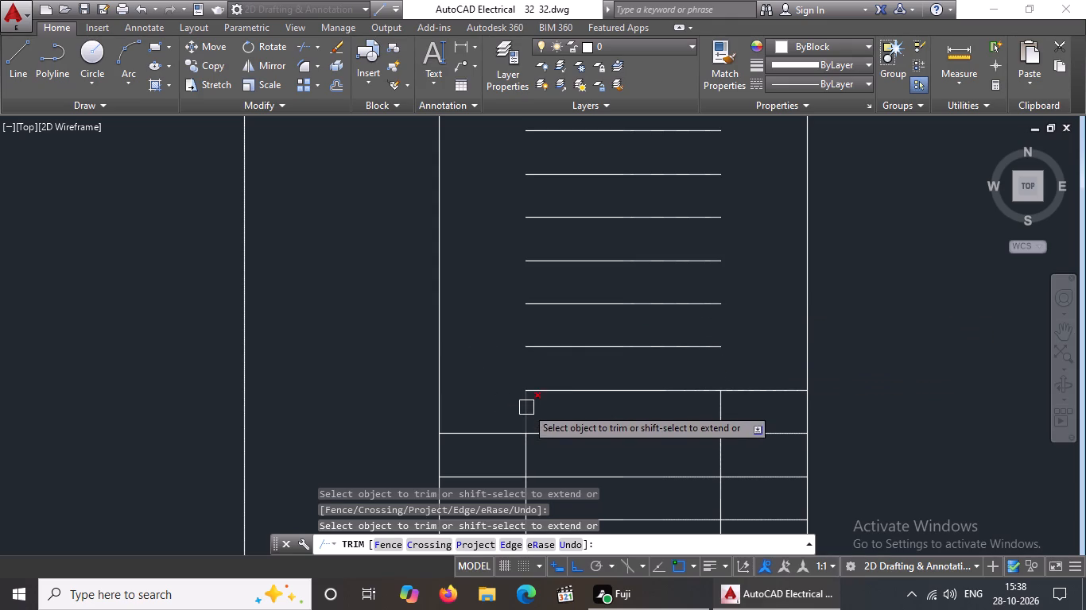
{"action": "left_click", "coordinate": [526, 407]}
{"action": "left_click", "coordinate": [718, 413]}
{"action": "left_click", "coordinate": [743, 395]}
Trim both ends of the strip's thirty-eighth and thirty-ninth horizontal lines and the two inner vertical segments under each.
{"action": "scroll", "coordinate": [744, 389], "scroll_direction": "down", "scroll_amount": 3}
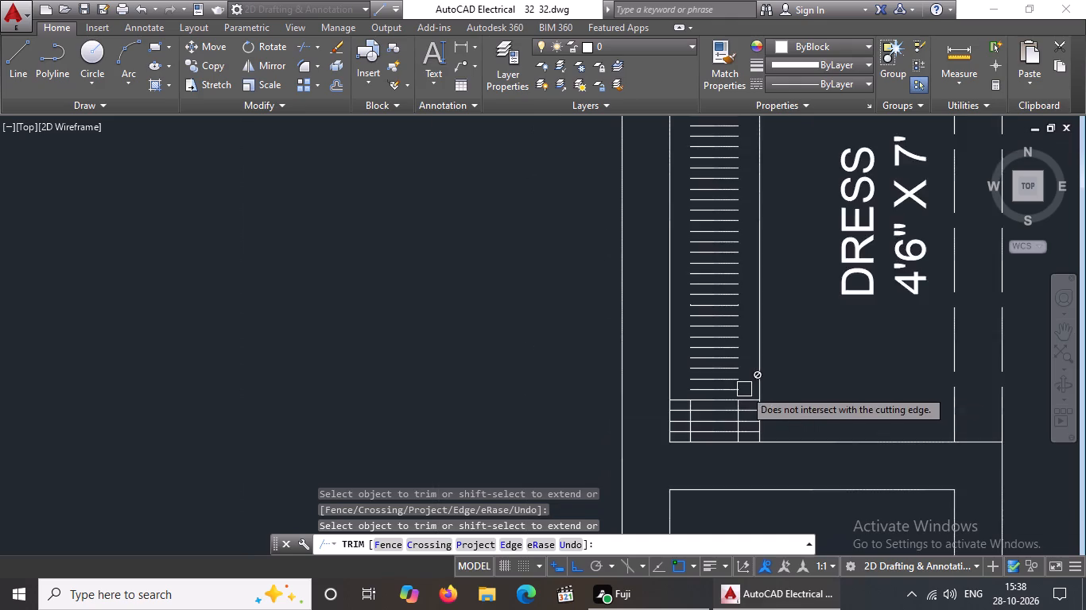
{"action": "scroll", "coordinate": [744, 389], "scroll_direction": "up", "scroll_amount": 3}
{"action": "left_click", "coordinate": [752, 437]}
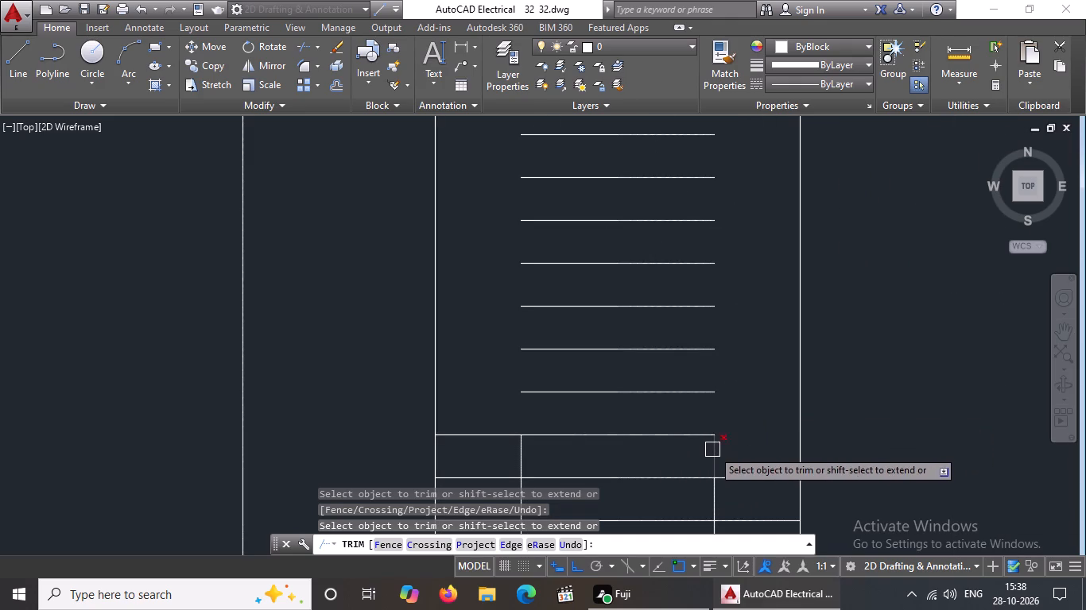
{"action": "left_click", "coordinate": [712, 450]}
{"action": "left_click", "coordinate": [519, 463]}
{"action": "left_click", "coordinate": [481, 438]}
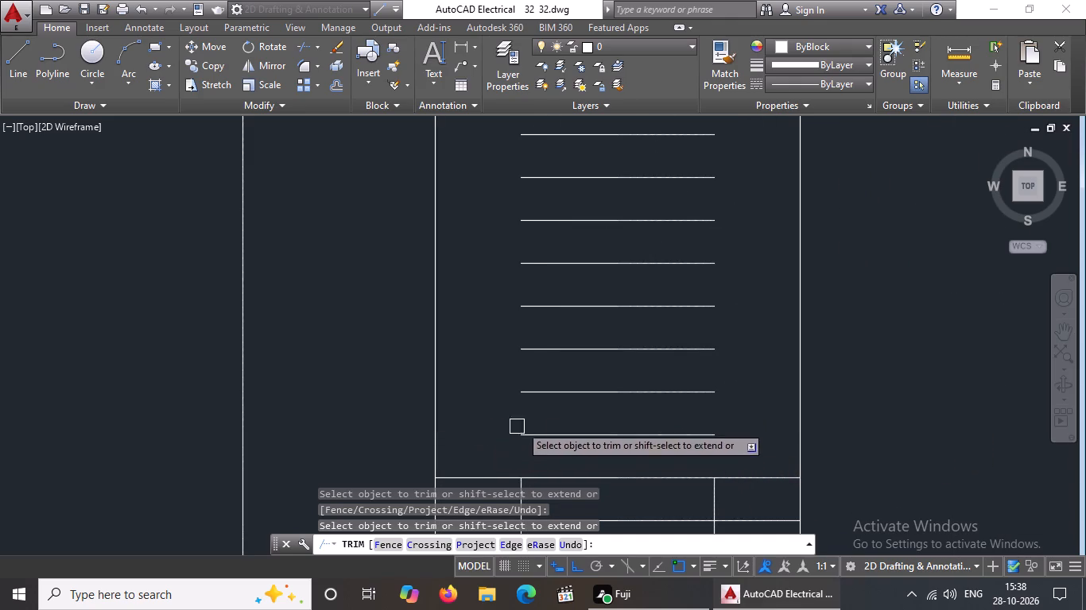
{"action": "scroll", "coordinate": [568, 396], "scroll_direction": "down", "scroll_amount": 3}
{"action": "scroll", "coordinate": [561, 433], "scroll_direction": "up", "scroll_amount": 3}
{"action": "left_click_drag", "start_coordinate": [491, 368], "coordinate": [496, 370]}
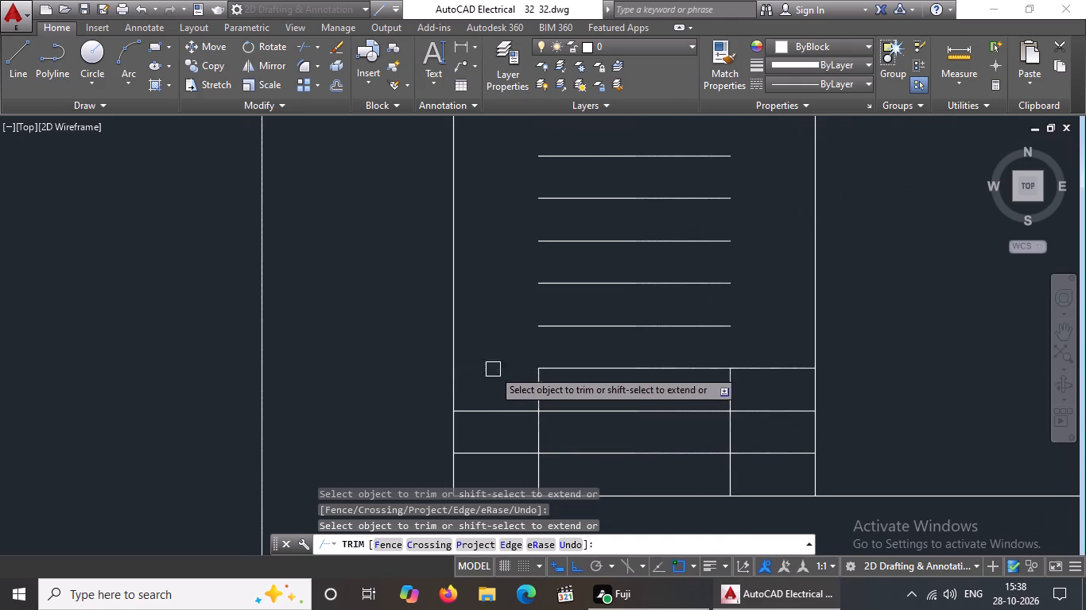
{"action": "left_click_drag", "start_coordinate": [496, 370], "coordinate": [499, 373]}
{"action": "left_click_drag", "start_coordinate": [540, 396], "coordinate": [551, 395]}
{"action": "left_click", "coordinate": [731, 391]}
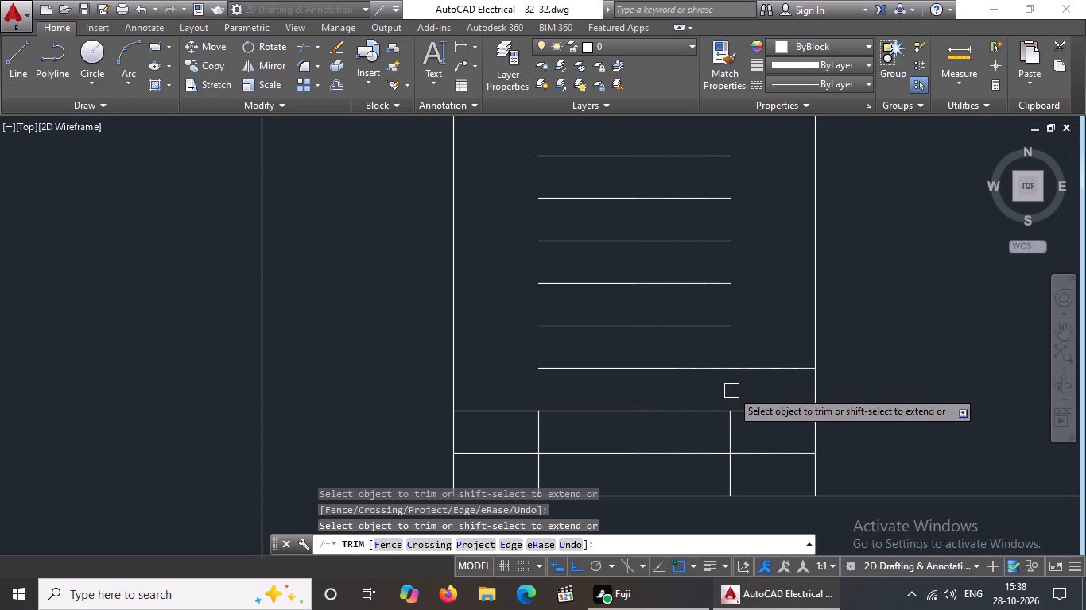
{"action": "left_click", "coordinate": [751, 370]}
Trim both end stubs of the DRESS strip's last two horizontal lines and the inner vertical segments between them.
{"action": "left_click", "coordinate": [759, 413]}
{"action": "left_click", "coordinate": [729, 439]}
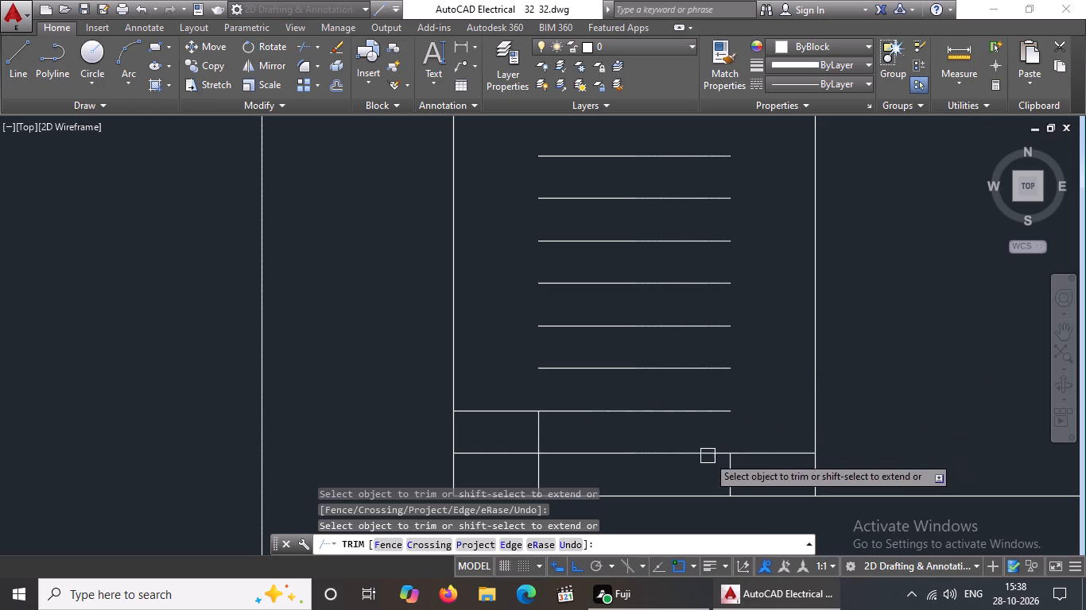
{"action": "left_click", "coordinate": [533, 430]}
{"action": "left_click", "coordinate": [514, 413]}
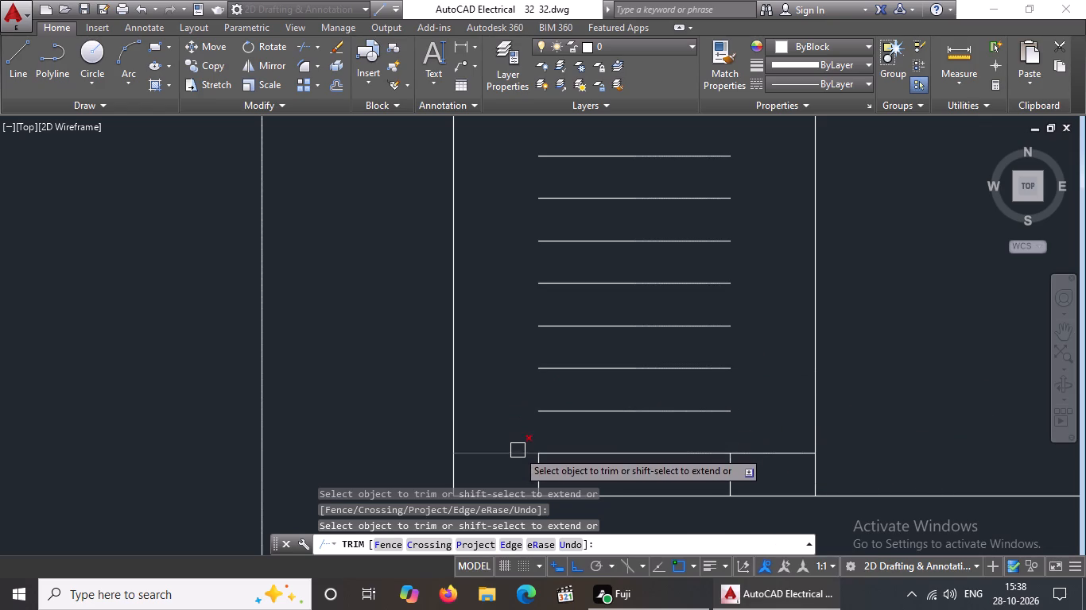
{"action": "left_click", "coordinate": [518, 453]}
{"action": "left_click", "coordinate": [537, 469]}
{"action": "left_click_drag", "start_coordinate": [540, 469], "coordinate": [572, 468]}
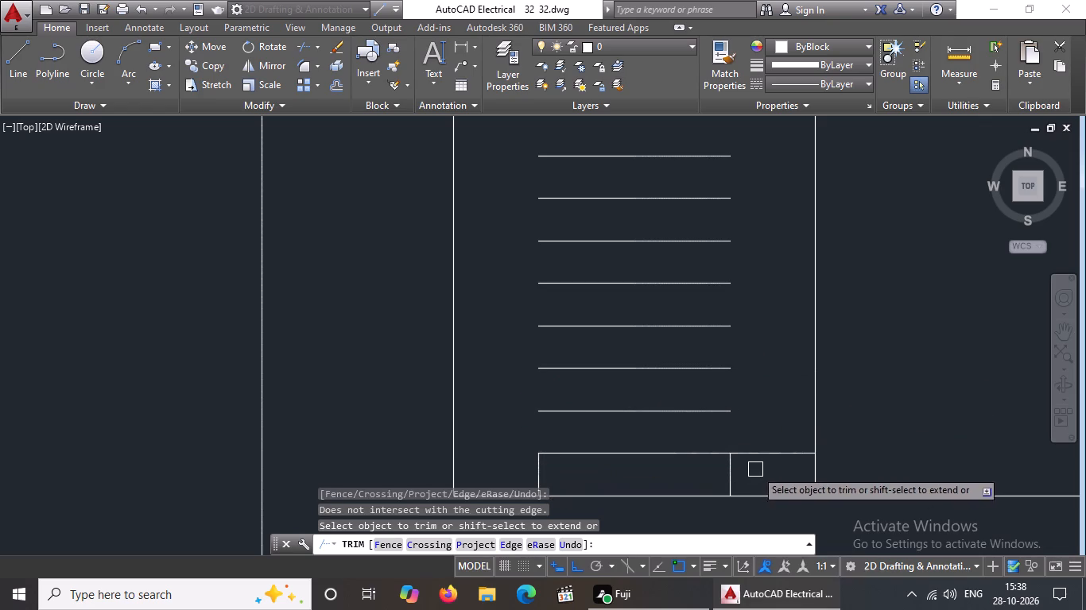
{"action": "left_click", "coordinate": [719, 476]}
{"action": "left_click", "coordinate": [749, 464]}
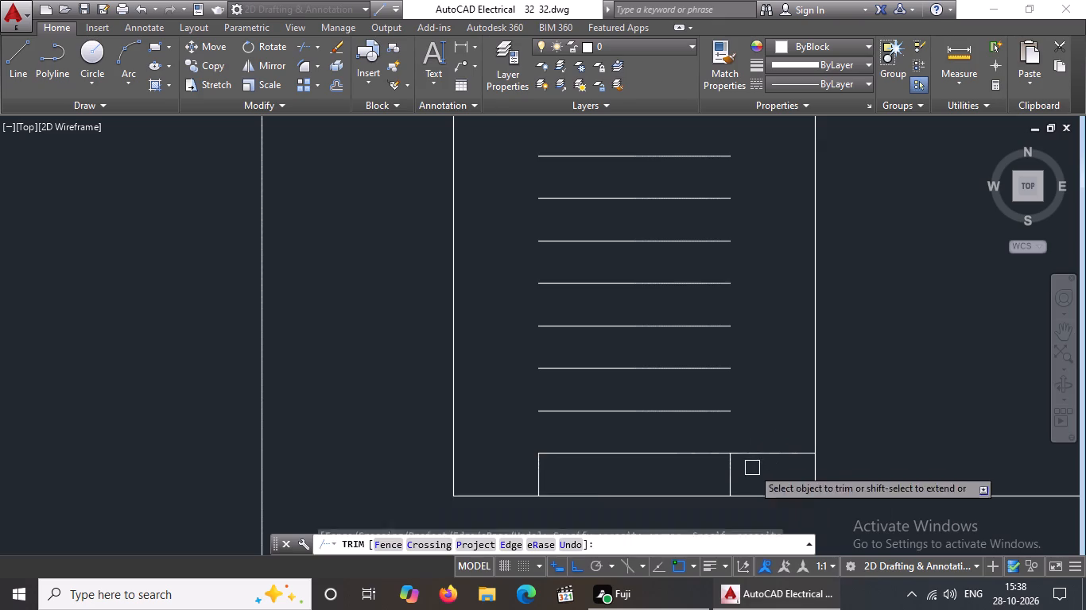
{"action": "left_click", "coordinate": [778, 457]}
{"action": "scroll", "coordinate": [762, 398], "scroll_direction": "down", "scroll_amount": 4}
{"action": "scroll", "coordinate": [756, 413], "scroll_direction": "up", "scroll_amount": 2}
{"action": "key", "text": "Escape"}
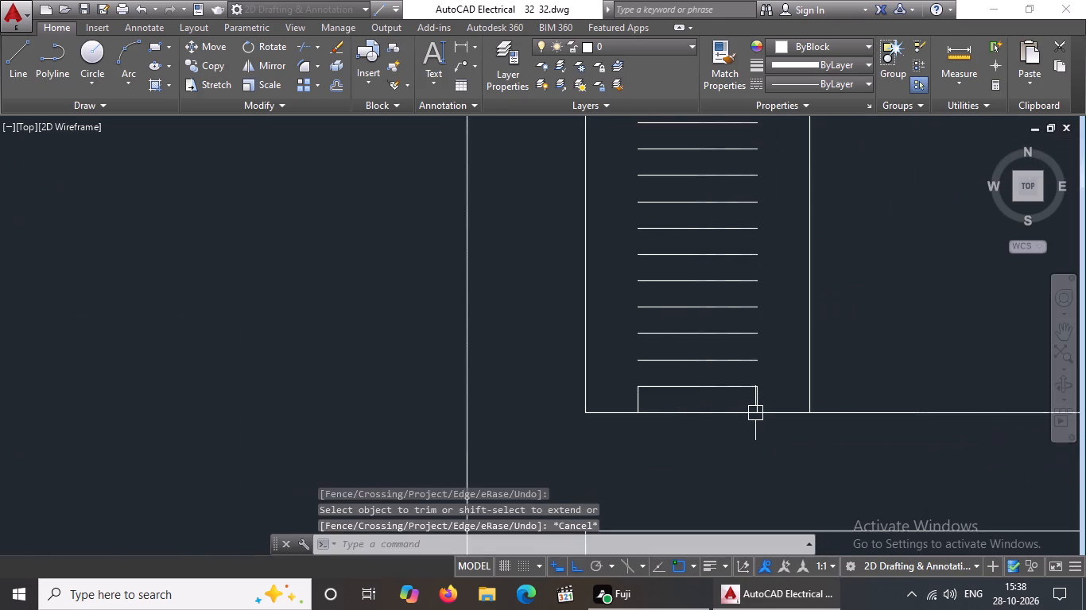
Delete the two leftover inner vertical segments between the DRESS strip's lowest horizontal line and the room's bottom wall.
{"action": "scroll", "coordinate": [755, 413], "scroll_direction": "up", "scroll_amount": 3}
{"action": "left_click", "coordinate": [766, 385]}
{"action": "key", "text": "Delete"}
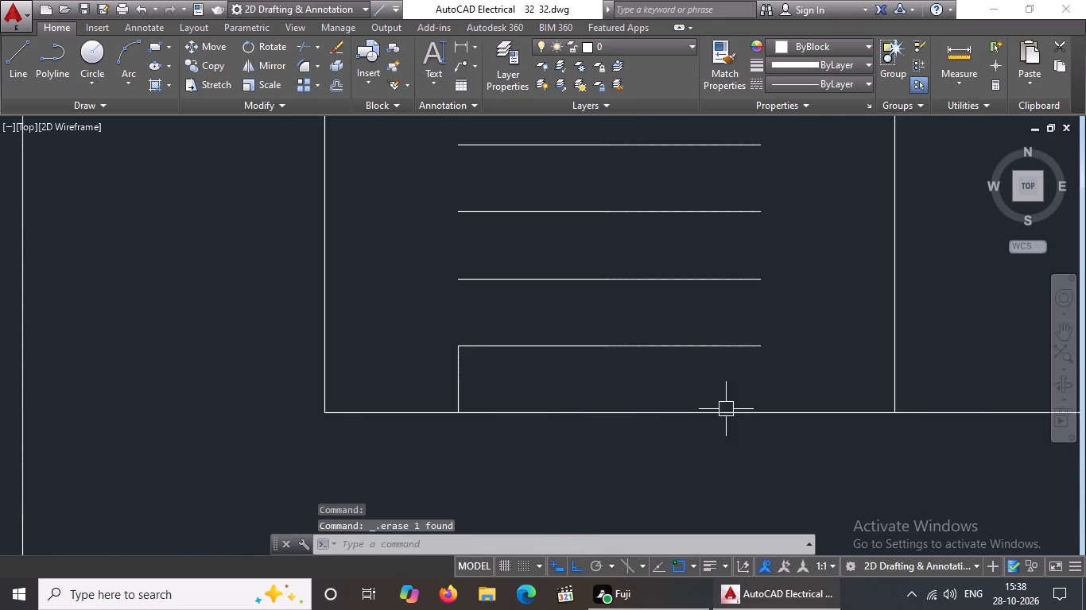
{"action": "left_click", "coordinate": [468, 376]}
{"action": "left_click", "coordinate": [463, 386]}
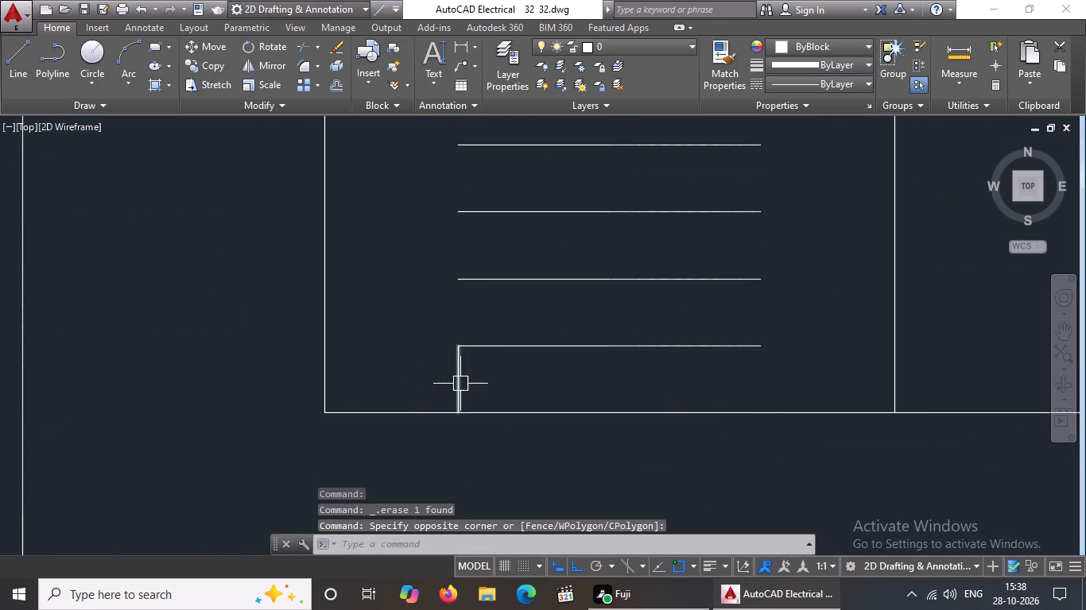
{"action": "left_click", "coordinate": [460, 384]}
{"action": "key", "text": "Delete"}
Move the vertical DRESS 4'6" X 7' label slightly toward the strip so it sits centrally in the remaining space.
{"action": "scroll", "coordinate": [487, 396], "scroll_direction": "down", "scroll_amount": 4}
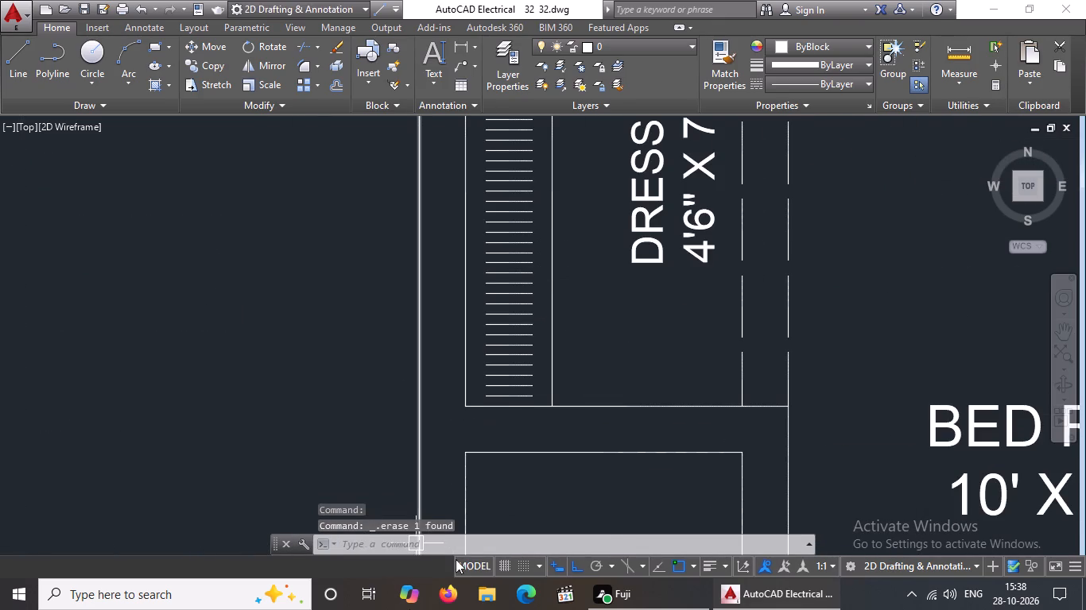
{"action": "scroll", "coordinate": [452, 546], "scroll_direction": "down", "scroll_amount": 2}
{"action": "scroll", "coordinate": [575, 382], "scroll_direction": "down", "scroll_amount": 2}
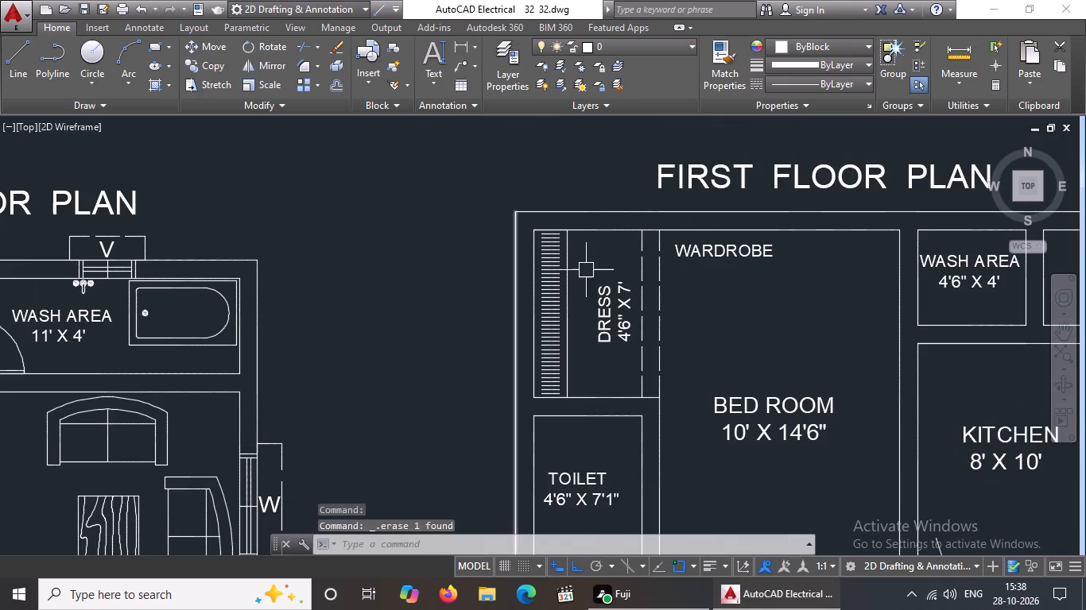
{"action": "scroll", "coordinate": [635, 294], "scroll_direction": "up", "scroll_amount": 1}
{"action": "left_click", "coordinate": [593, 318]}
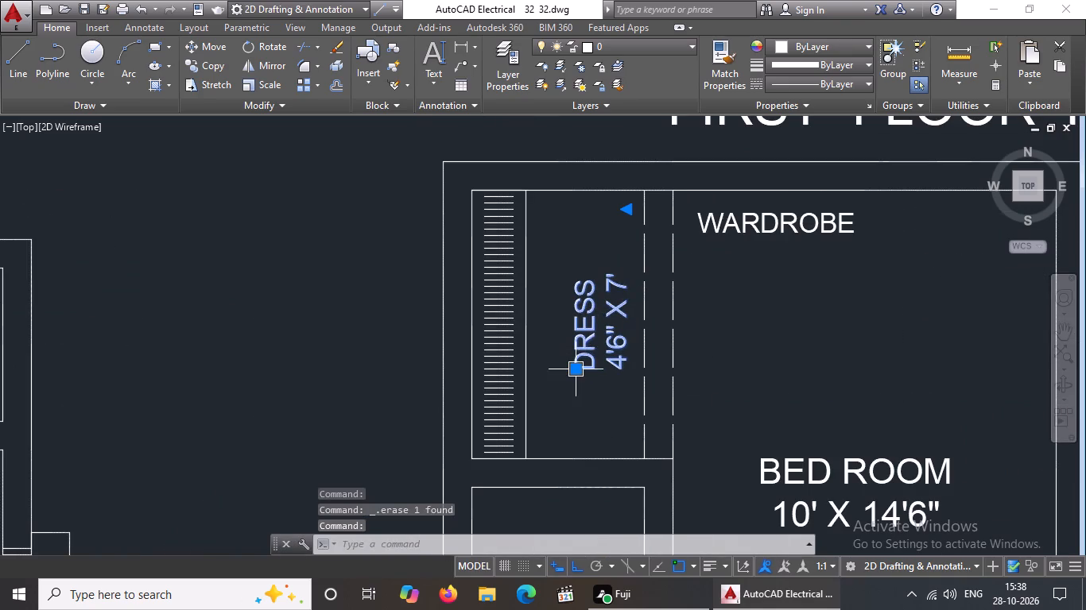
{"action": "left_click", "coordinate": [575, 369]}
{"action": "left_click", "coordinate": [556, 382]}
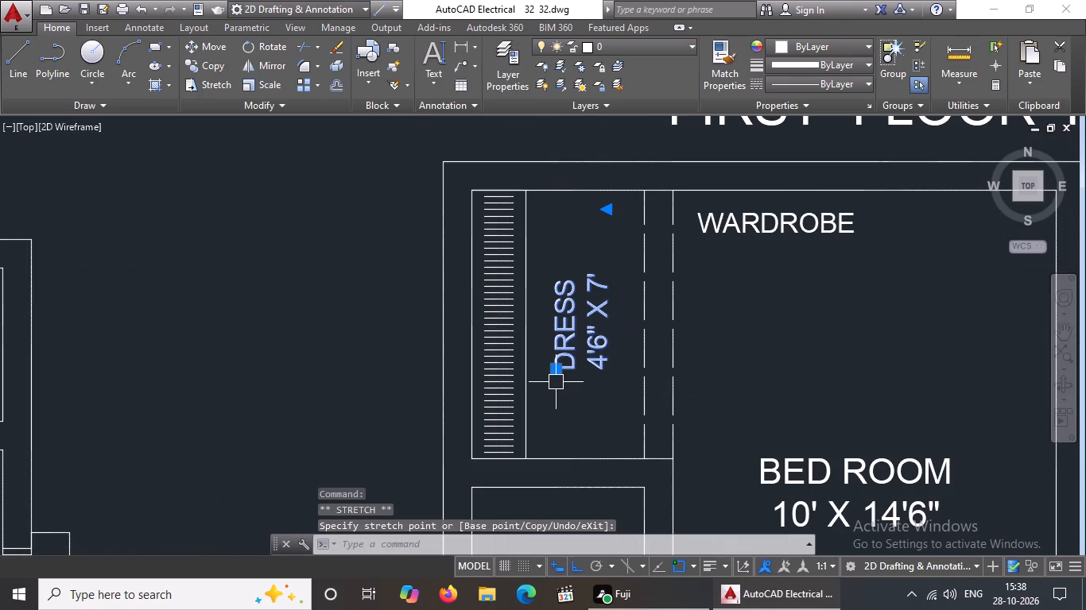
{"action": "key", "text": "Escape"}
{"action": "key", "text": "Escape"}
{"action": "key", "text": "Escape"}
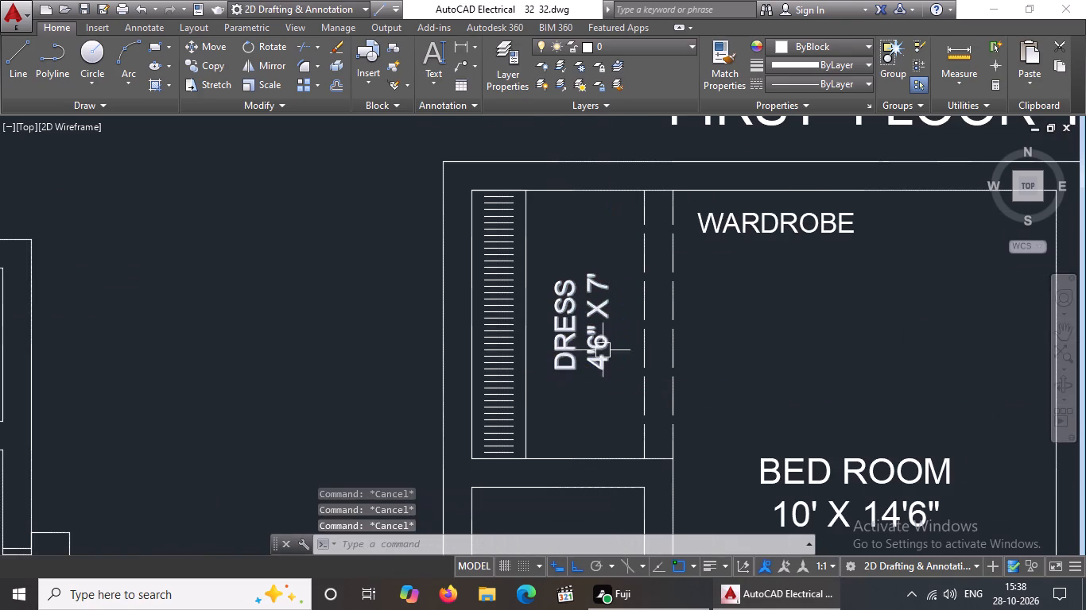
Draw a 5' by 2' outline around the WARDROBE label from the upper-left corner of the first floor's 10' X 14'6" bedroom.
{"action": "scroll", "coordinate": [667, 296], "scroll_direction": "down", "scroll_amount": 1}
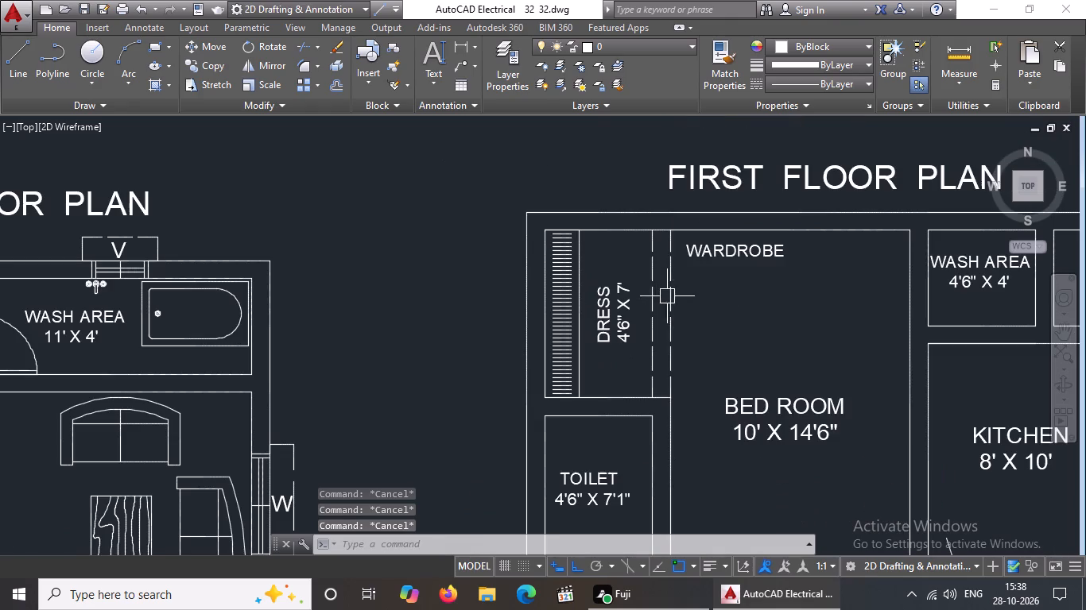
{"action": "left_click", "coordinate": [16, 69]}
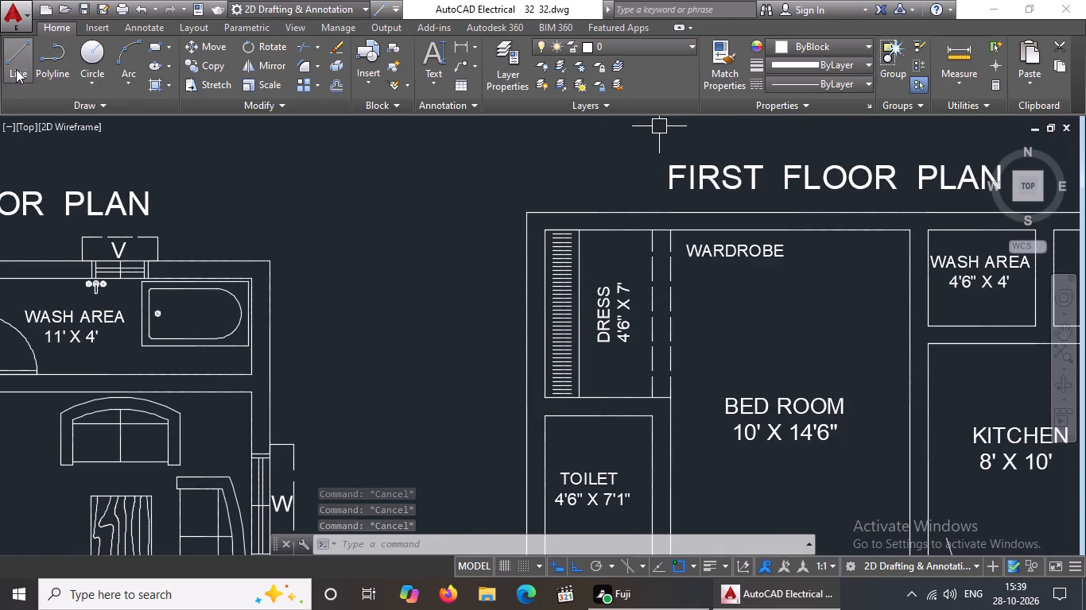
{"action": "left_click", "coordinate": [669, 236]}
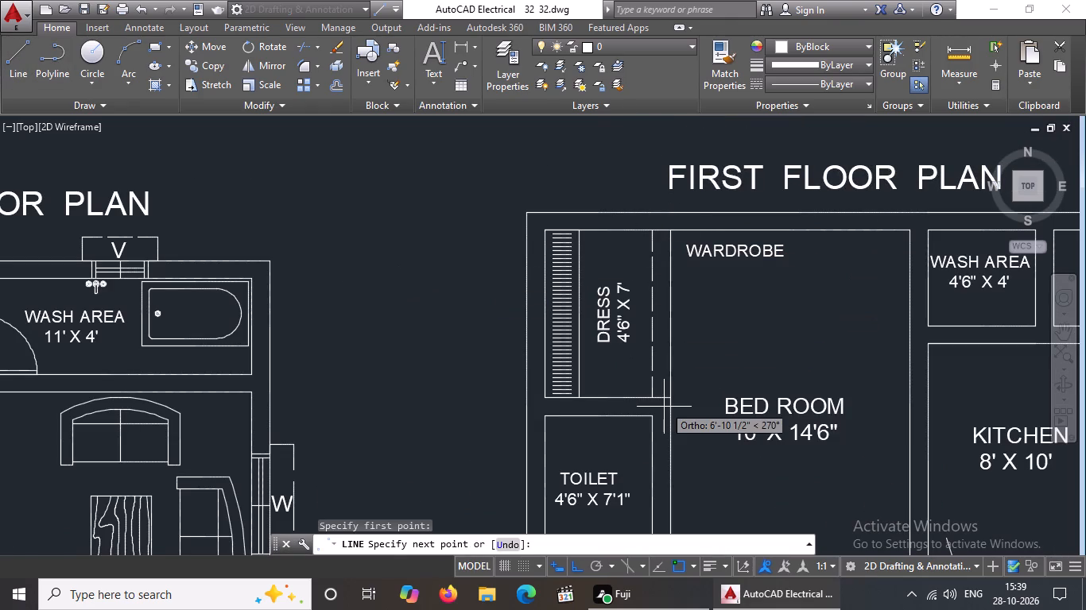
{"action": "type", "text": "2'"}
{"action": "key", "text": "Return"}
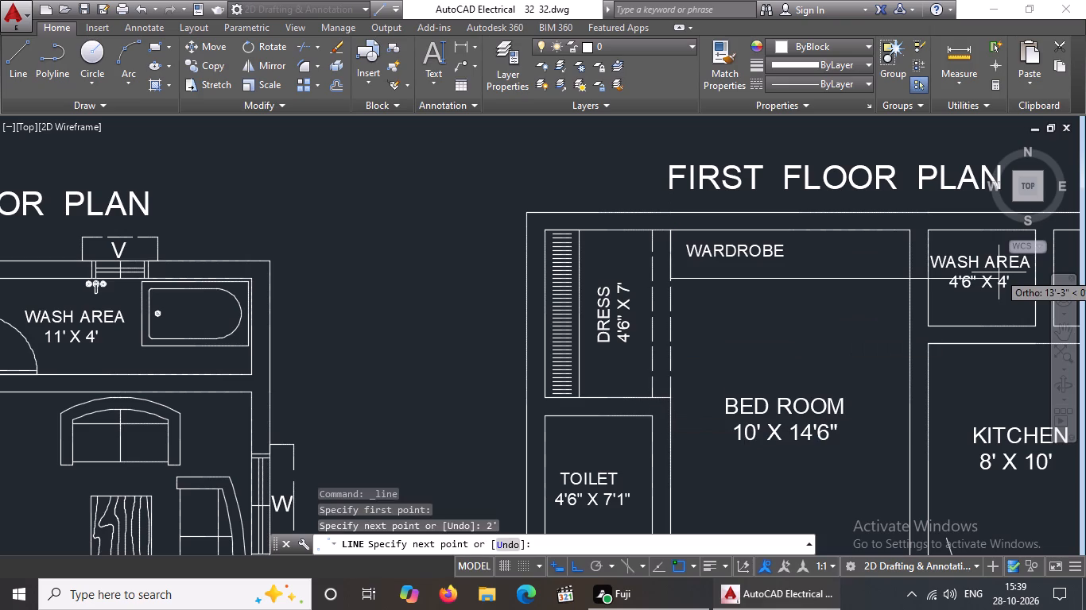
{"action": "key", "text": "5"}
{"action": "key", "text": "apostrophe"}
{"action": "key", "text": "Return"}
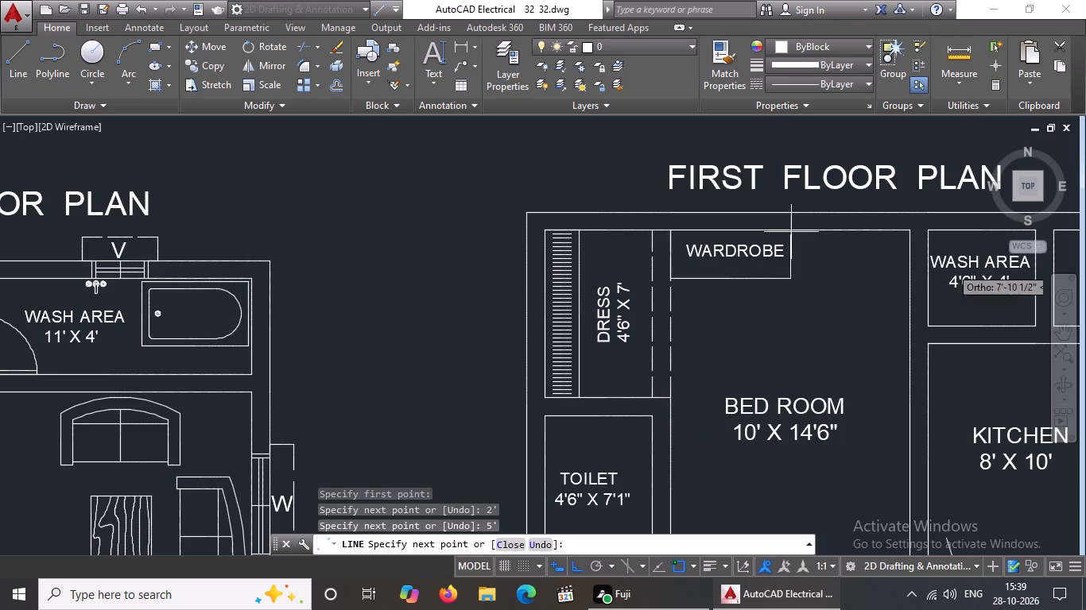
{"action": "type", "text": "2'"}
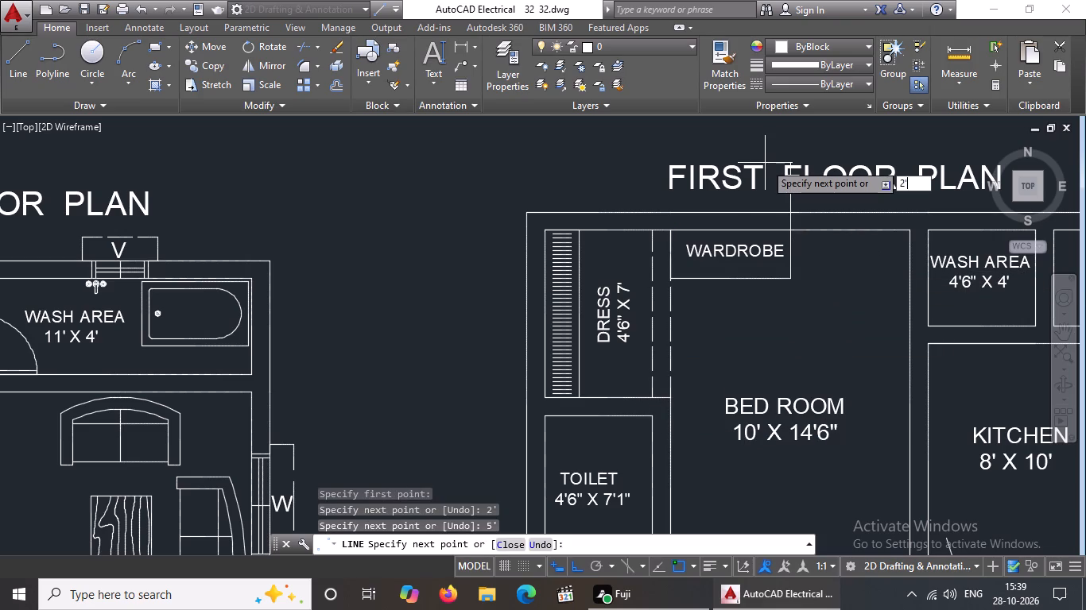
{"action": "key", "text": "Return"}
{"action": "key", "text": "Return"}
Draw a 9" line across the outer wall at the middle of the first floor's 4'6" X 7'1" TOILET.
{"action": "middle_click_drag", "start_coordinate": [716, 386], "coordinate": [613, 378]}
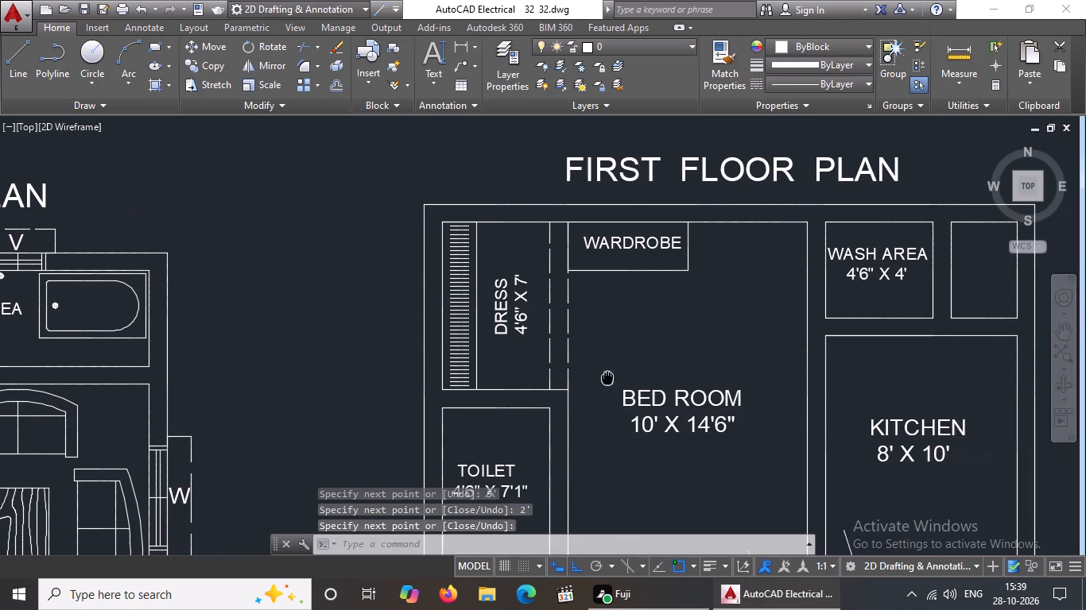
{"action": "scroll", "coordinate": [639, 306], "scroll_direction": "down", "scroll_amount": 2}
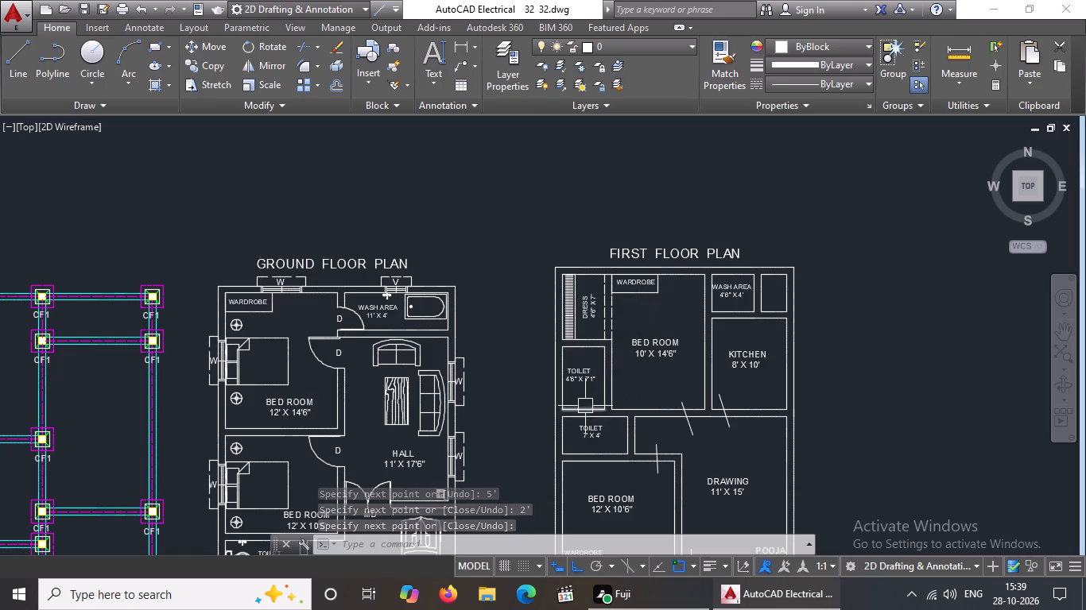
{"action": "scroll", "coordinate": [585, 403], "scroll_direction": "up", "scroll_amount": 3}
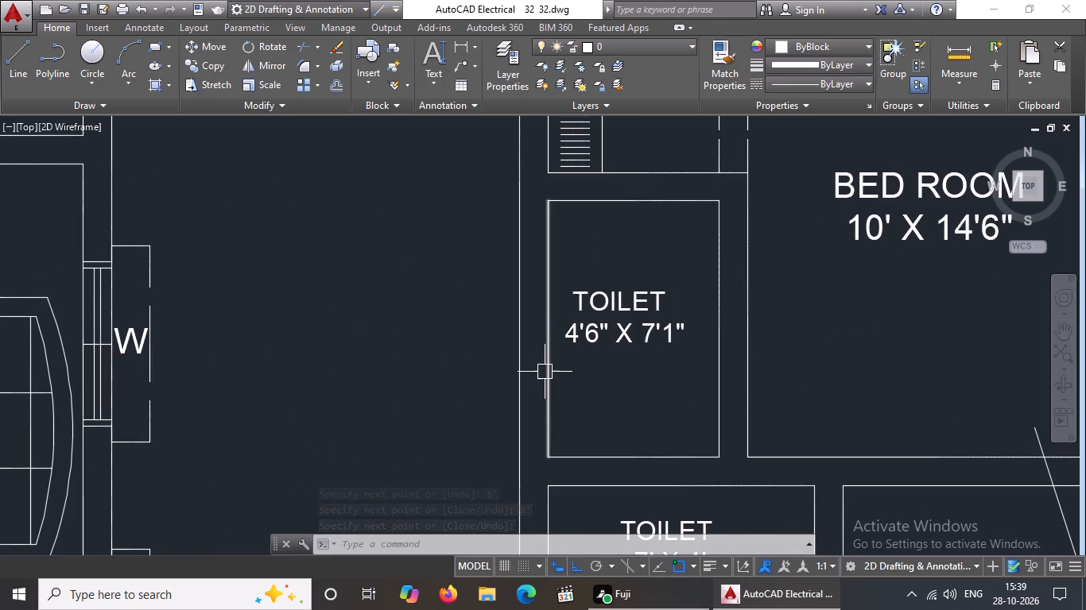
{"action": "key", "text": "l"}
{"action": "key", "text": "Return"}
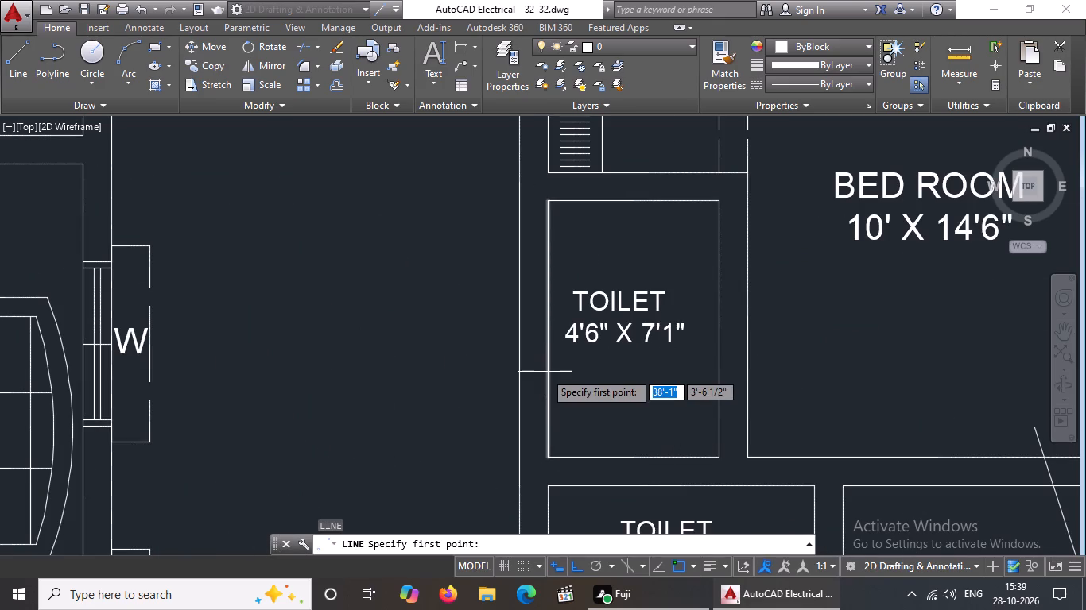
{"action": "key", "text": "Escape"}
{"action": "key", "text": "l"}
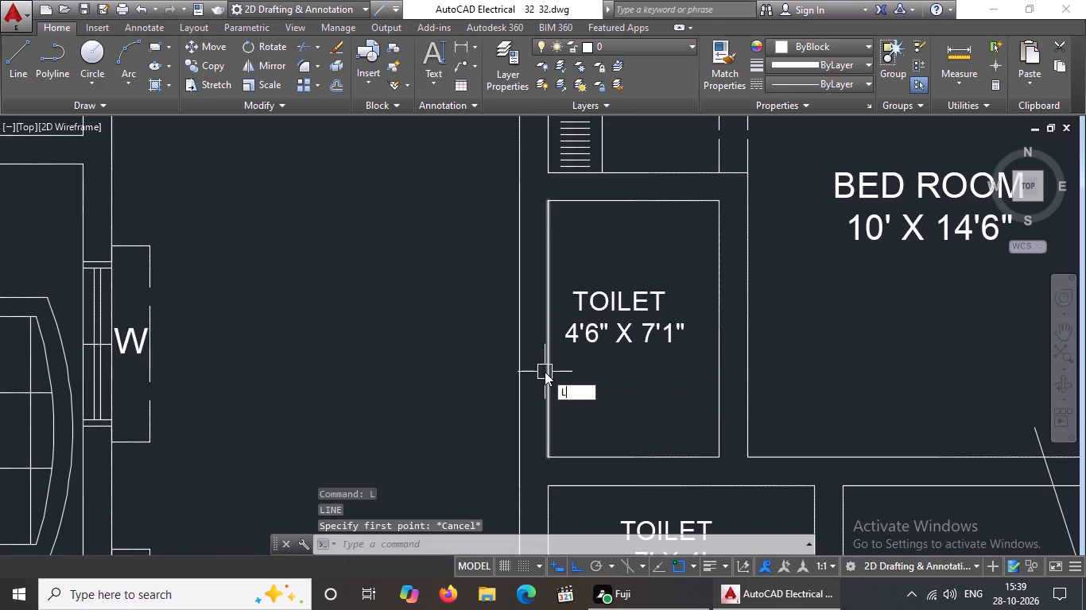
{"action": "key", "text": "Return"}
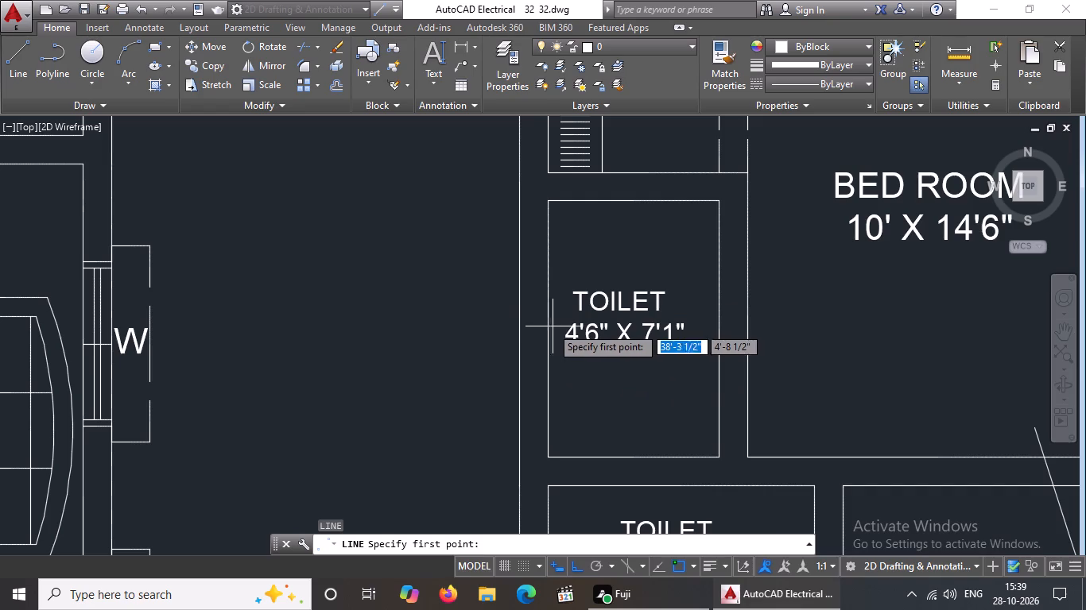
{"action": "left_click", "coordinate": [547, 328]}
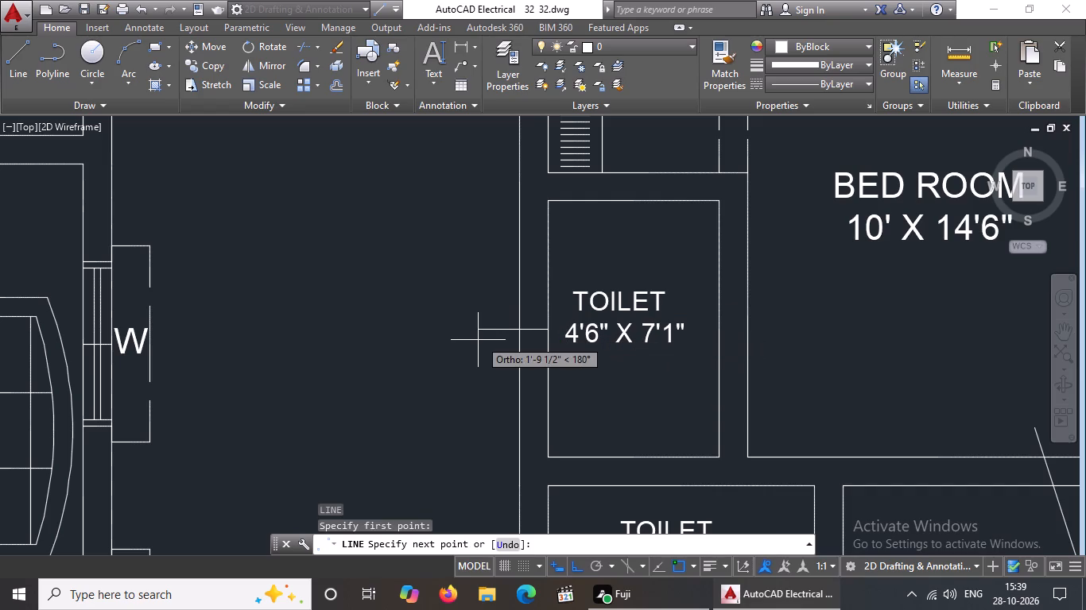
{"action": "key", "text": "9"}
{"action": "key", "text": "shift+quotedbl"}
{"action": "key", "text": "Return"}
{"action": "key", "text": "Return"}
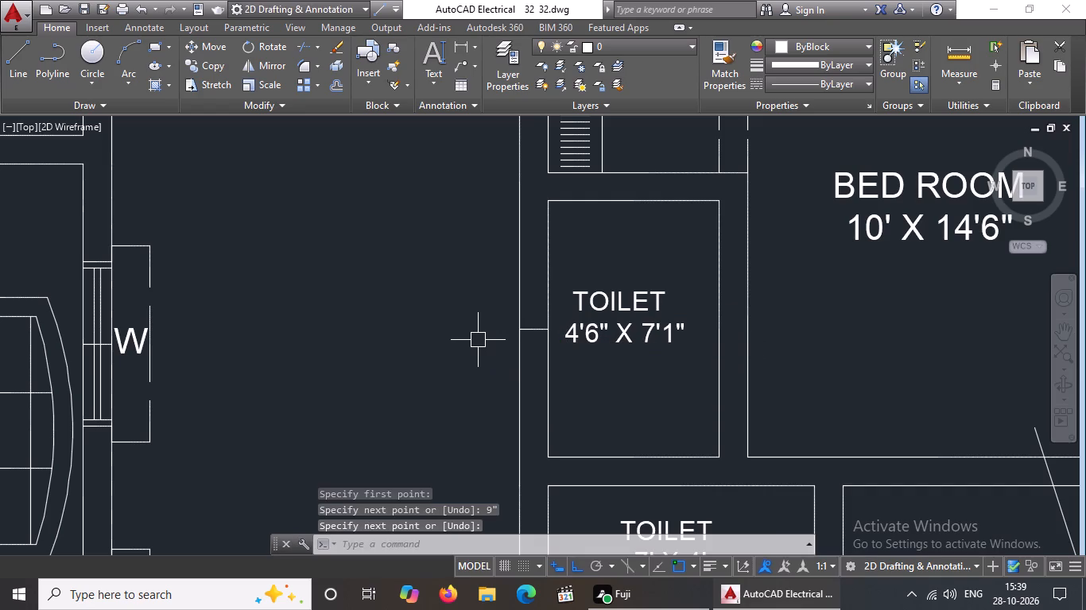
{"action": "key", "text": "Escape"}
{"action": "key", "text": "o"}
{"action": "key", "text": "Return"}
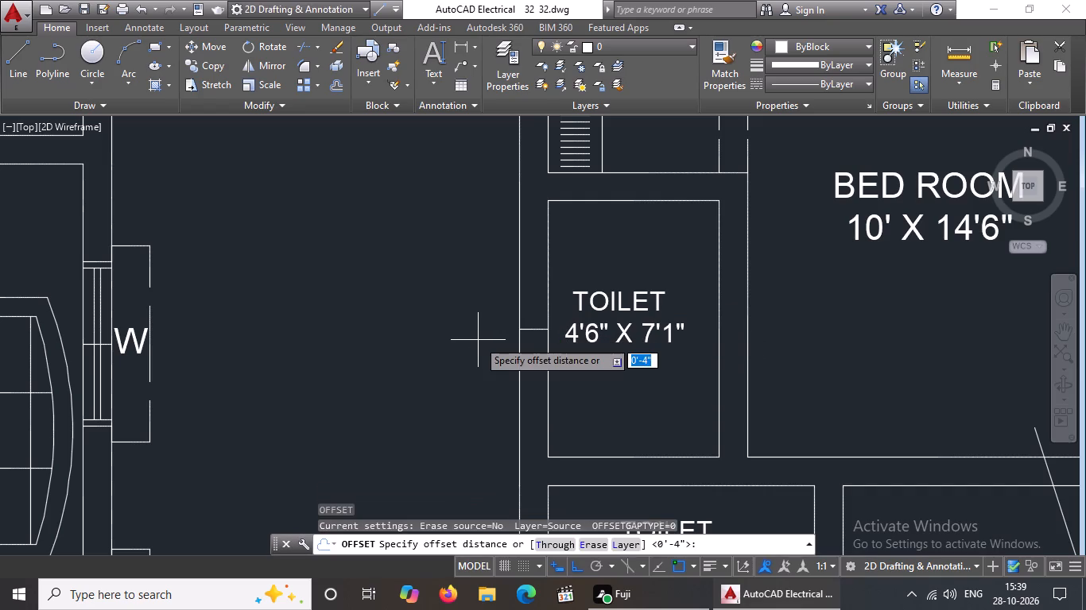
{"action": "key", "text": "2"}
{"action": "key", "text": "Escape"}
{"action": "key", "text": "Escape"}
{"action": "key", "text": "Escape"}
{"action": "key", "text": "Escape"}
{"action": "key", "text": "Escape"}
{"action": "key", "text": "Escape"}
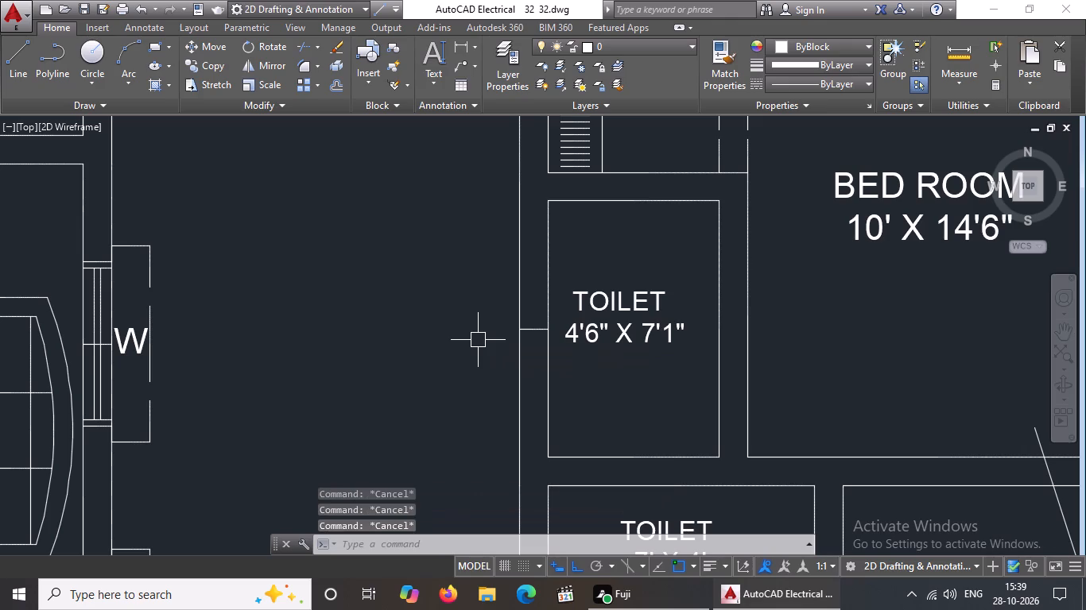
Offset the 9" wall line 1' both upward and downward to mark the toilet window opening.
{"action": "key", "text": "o"}
{"action": "key", "text": "Return"}
{"action": "type", "text": "1'"}
{"action": "key", "text": "Return"}
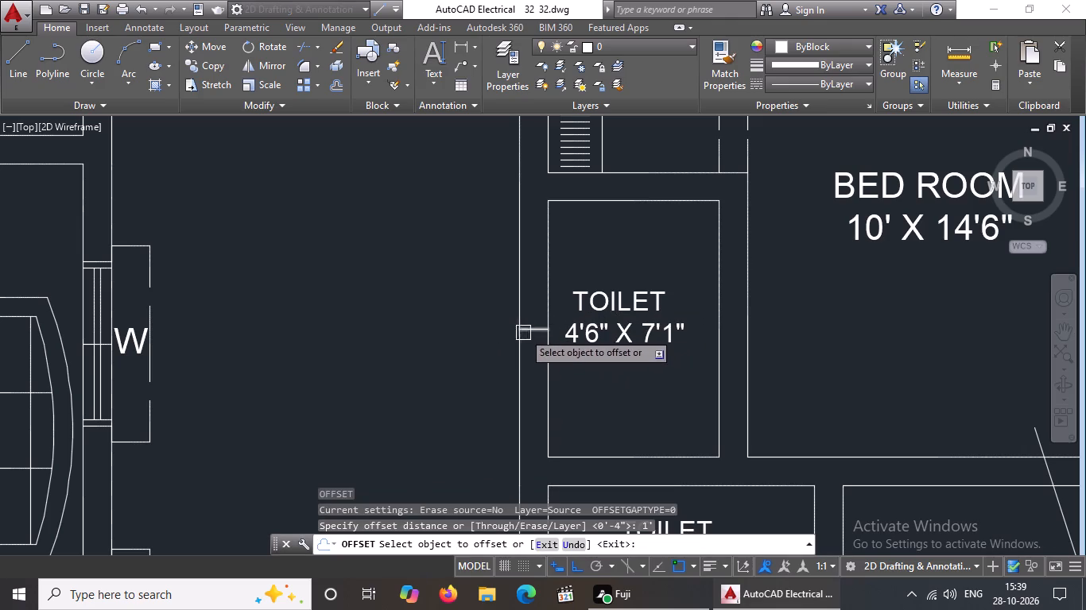
{"action": "left_click", "coordinate": [533, 326]}
{"action": "left_click_drag", "start_coordinate": [533, 274], "coordinate": [533, 287]}
{"action": "left_click", "coordinate": [537, 330]}
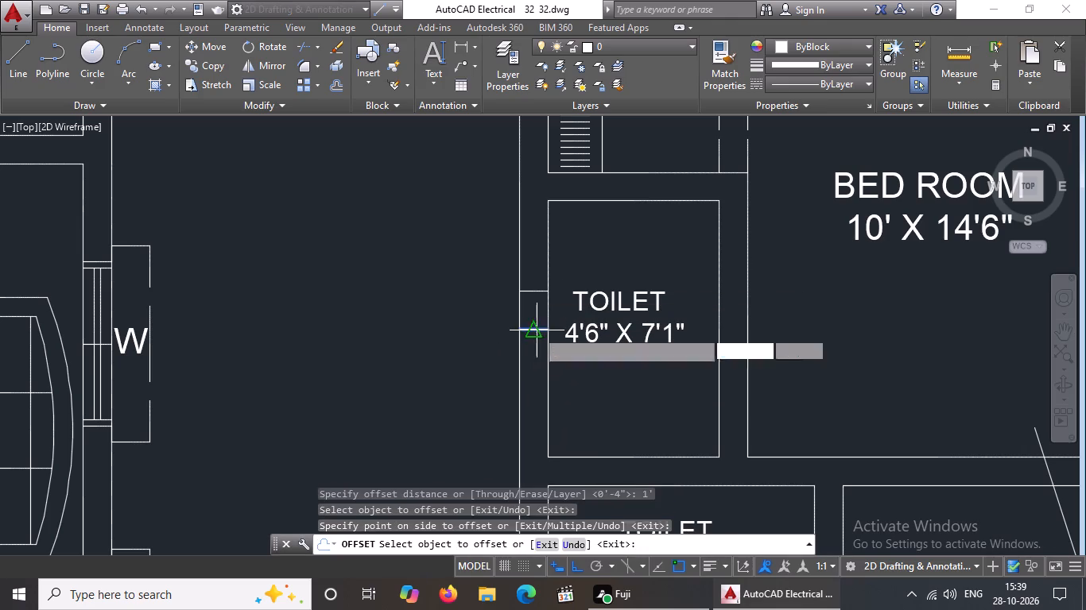
{"action": "left_click", "coordinate": [537, 401]}
{"action": "key", "text": "Escape"}
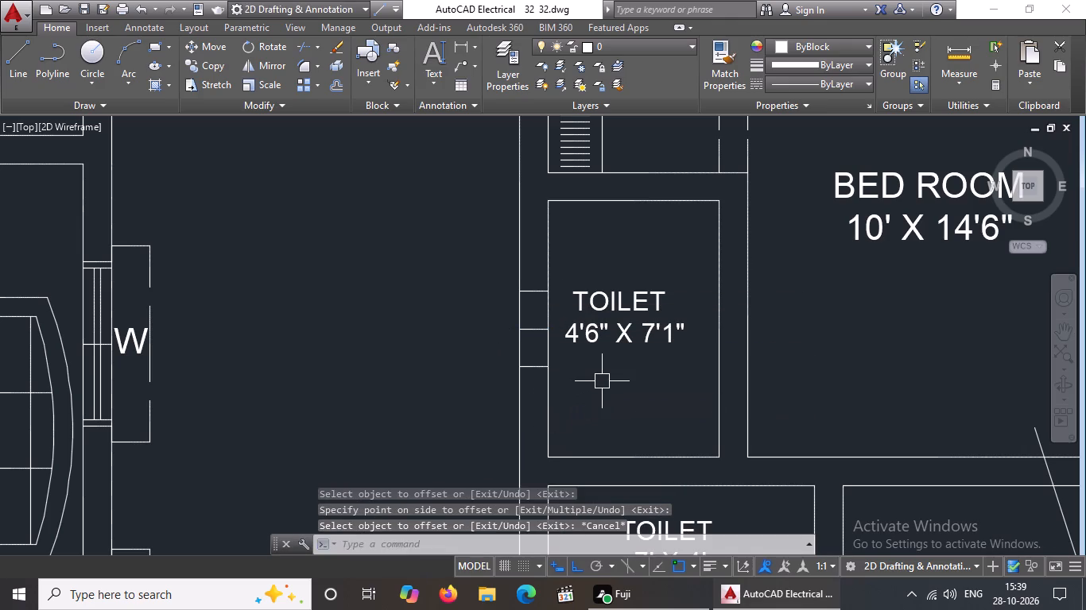
Draw a vertical centre line through the toilet window, joining the midpoints of its upper and lower edge lines.
{"action": "key", "text": "l"}
{"action": "key", "text": "Return"}
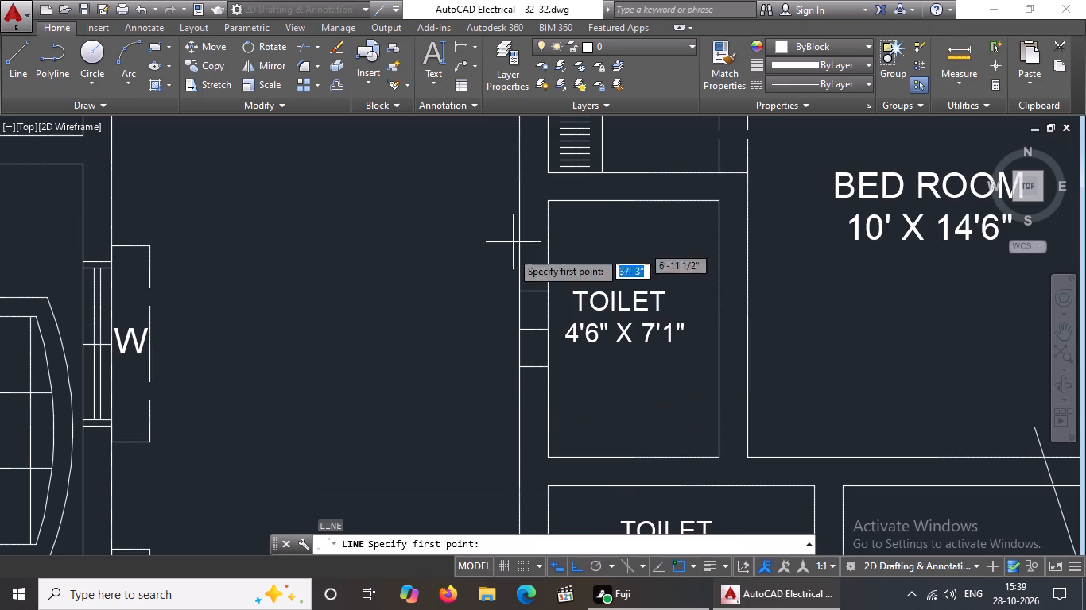
{"action": "left_click", "coordinate": [534, 289]}
{"action": "left_click", "coordinate": [533, 368]}
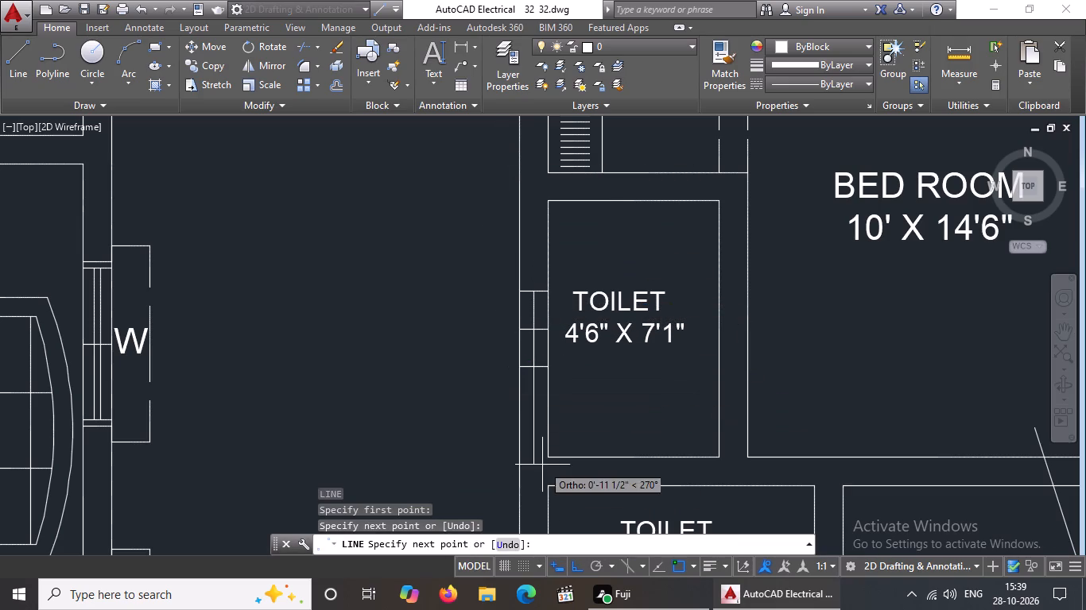
{"action": "key", "text": "Escape"}
Replace the toilet window's vertical centre line with two parallel lines offset 1" to either side of it.
{"action": "key", "text": "o"}
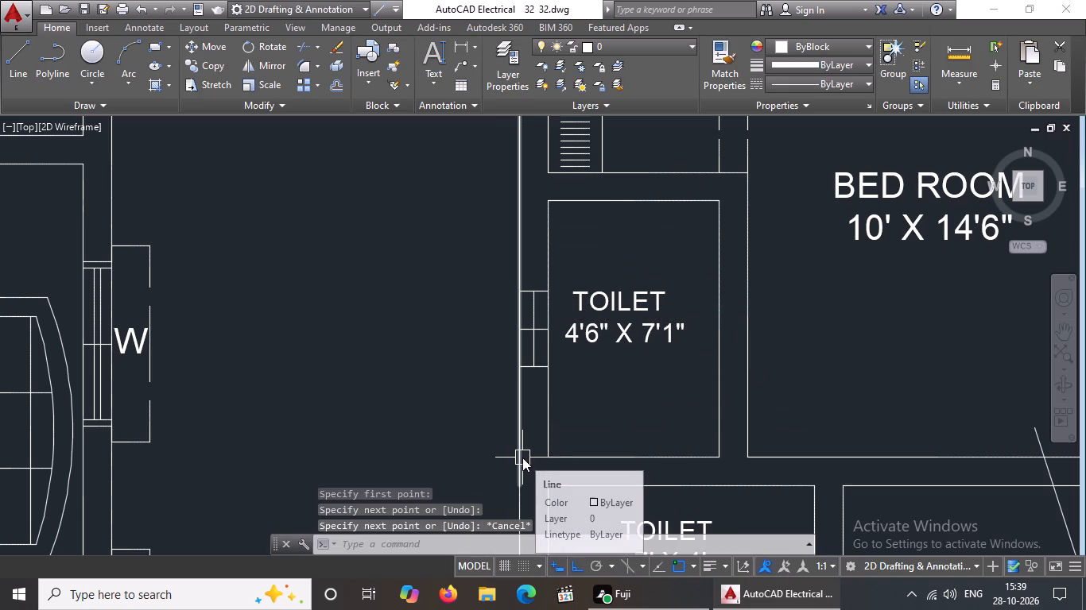
{"action": "key", "text": "Return"}
{"action": "key", "text": "1"}
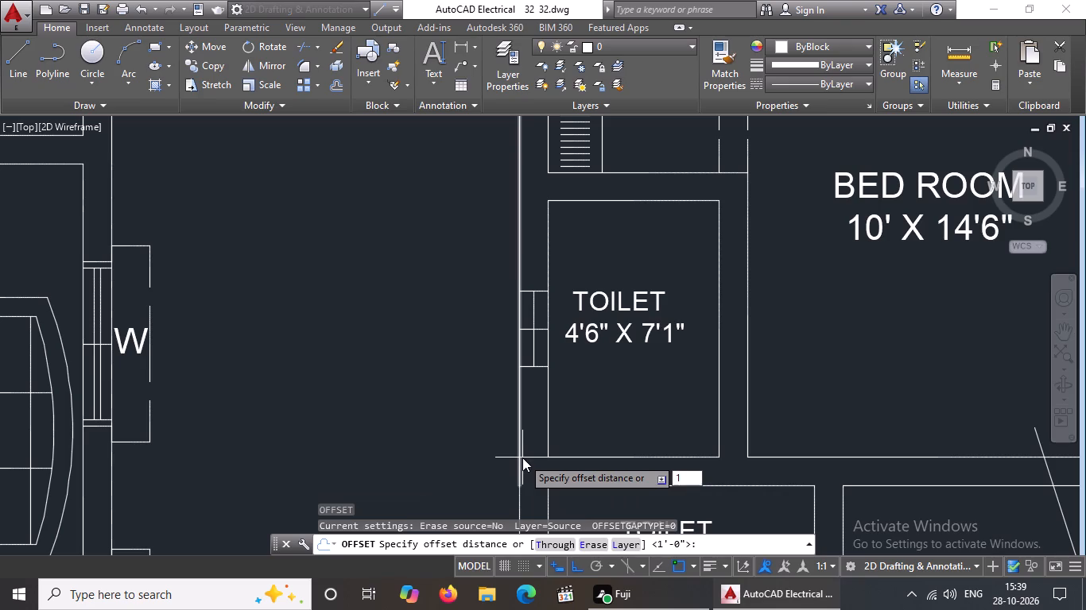
{"action": "key", "text": "shift+quotedbl"}
{"action": "key", "text": "Return"}
{"action": "scroll", "coordinate": [519, 338], "scroll_direction": "up", "scroll_amount": 3}
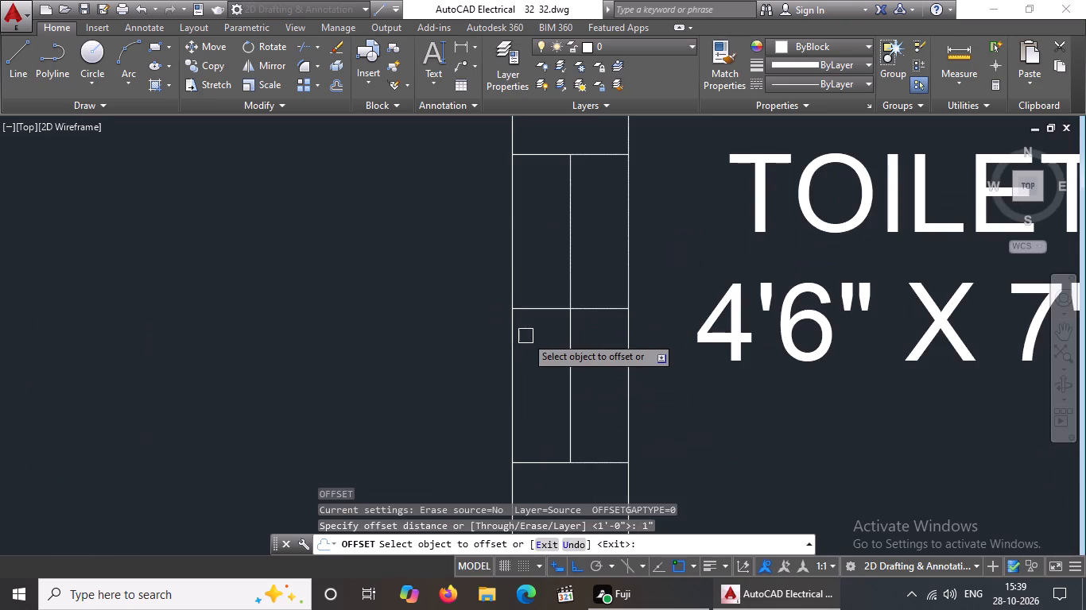
{"action": "left_click", "coordinate": [572, 375]}
{"action": "left_click_drag", "start_coordinate": [492, 426], "coordinate": [502, 423]}
{"action": "left_click_drag", "start_coordinate": [570, 388], "coordinate": [583, 390]}
{"action": "left_click", "coordinate": [636, 395]}
{"action": "key", "text": "Escape"}
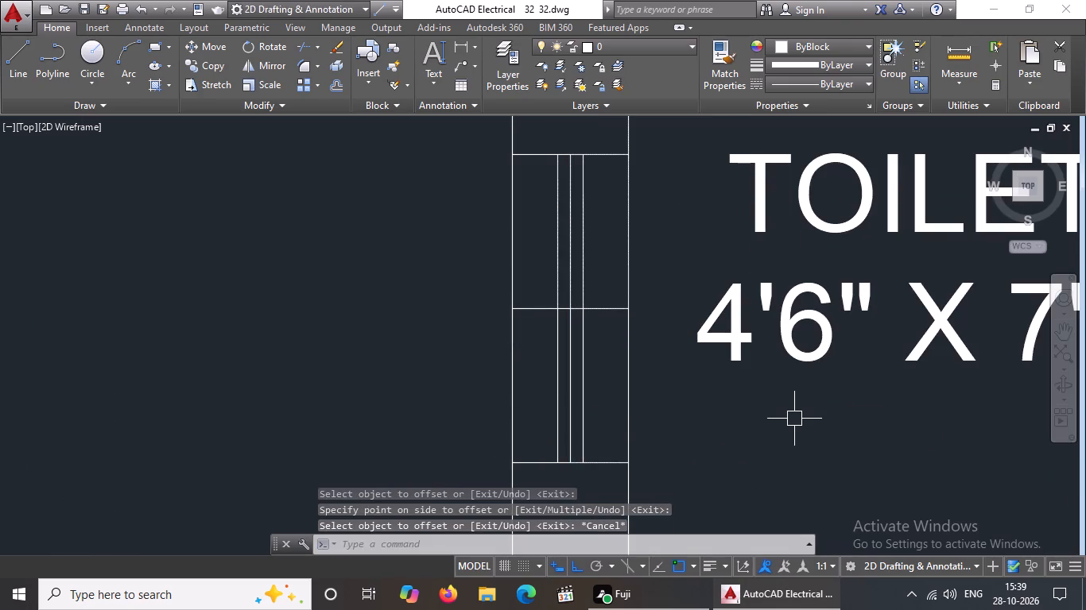
{"action": "left_click", "coordinate": [567, 419]}
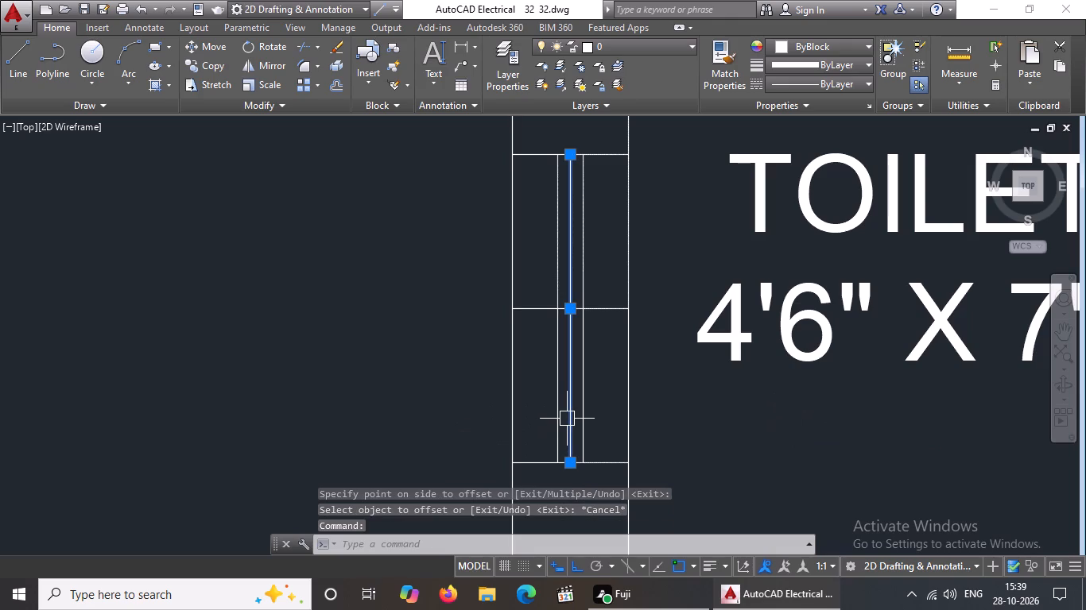
{"action": "key", "text": "Delete"}
Offset the toilet window's upper edge line 2" upward and its lower edge line 2" downward.
{"action": "key", "text": "o"}
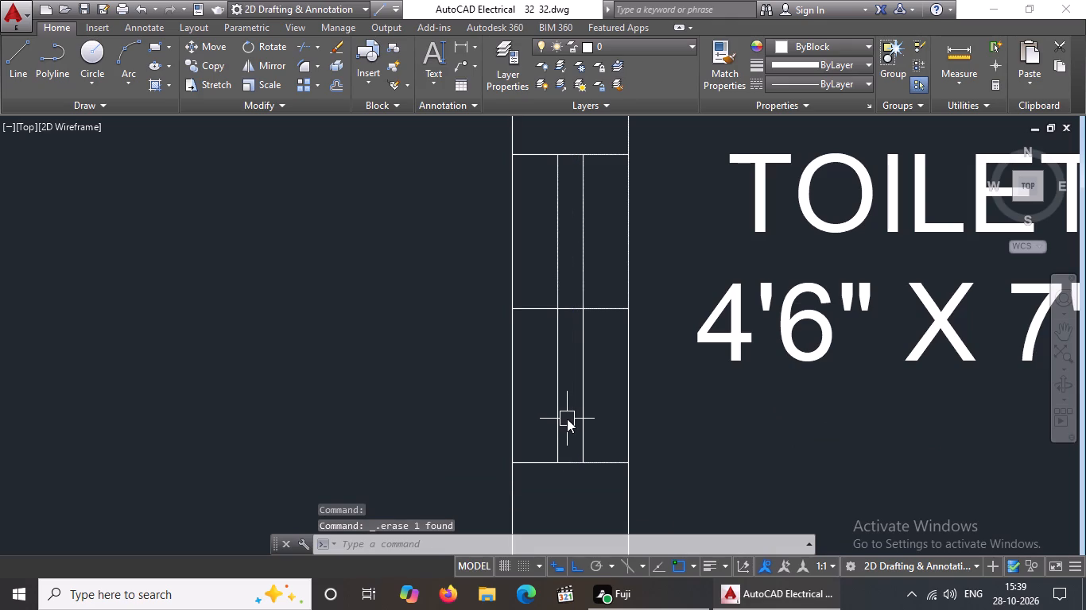
{"action": "key", "text": "Return"}
{"action": "key", "text": "2"}
{"action": "key", "text": "shift+quotedbl"}
{"action": "key", "text": "Return"}
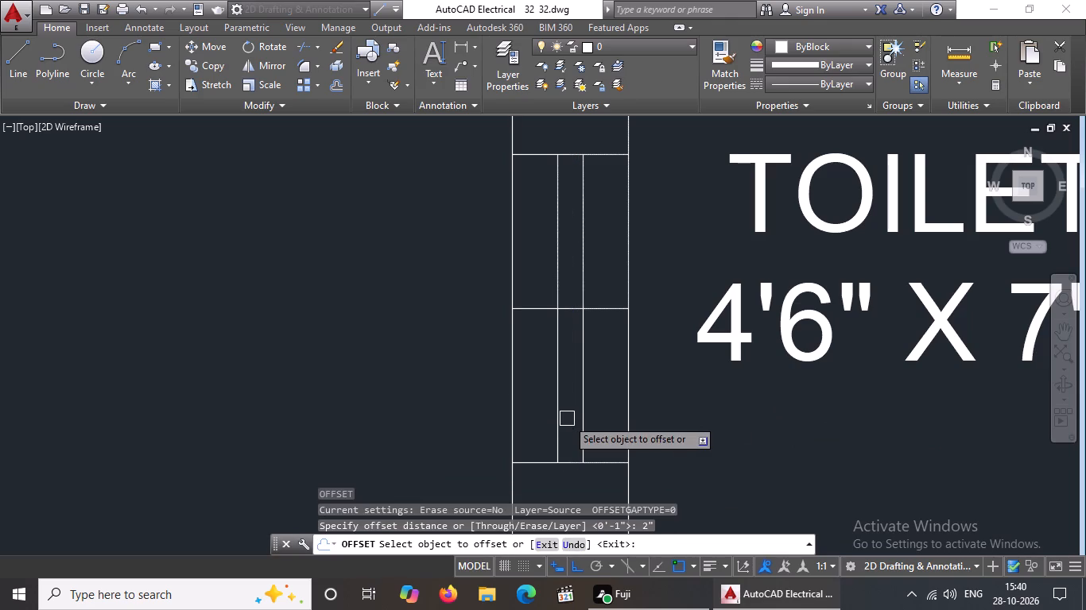
{"action": "left_click", "coordinate": [529, 151]}
{"action": "left_click", "coordinate": [543, 136]}
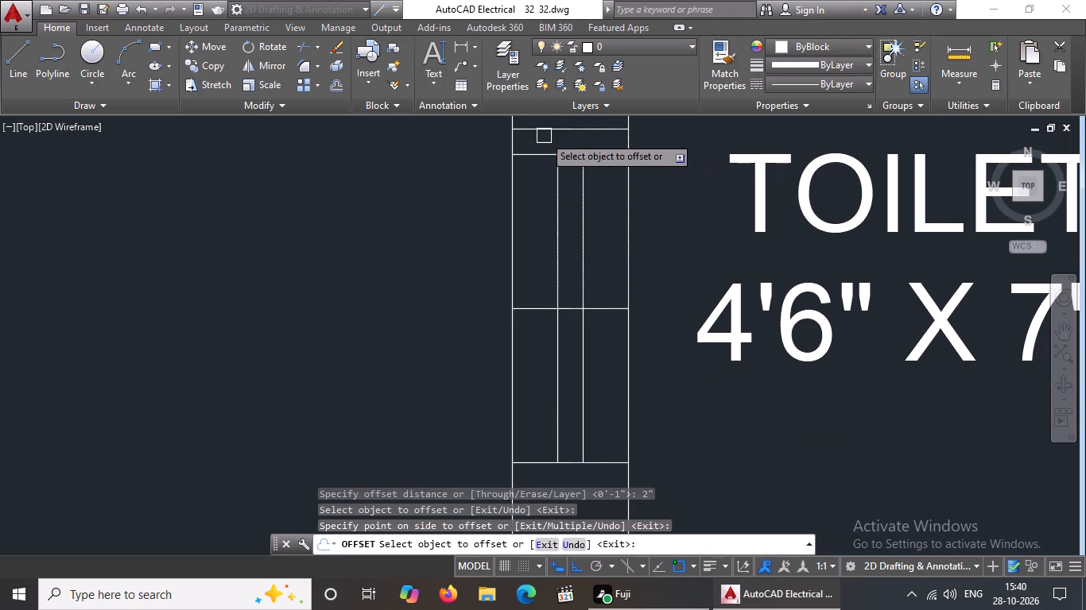
{"action": "left_click", "coordinate": [538, 465]}
{"action": "left_click_drag", "start_coordinate": [541, 474], "coordinate": [546, 483]}
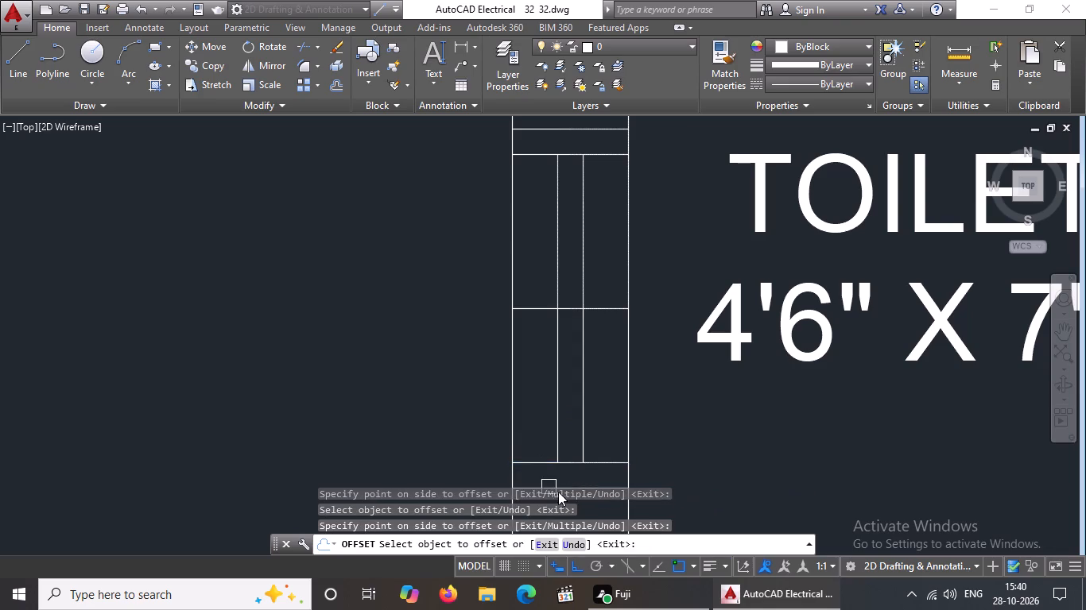
{"action": "scroll", "coordinate": [606, 416], "scroll_direction": "down", "scroll_amount": 6}
{"action": "scroll", "coordinate": [638, 425], "scroll_direction": "up", "scroll_amount": 3}
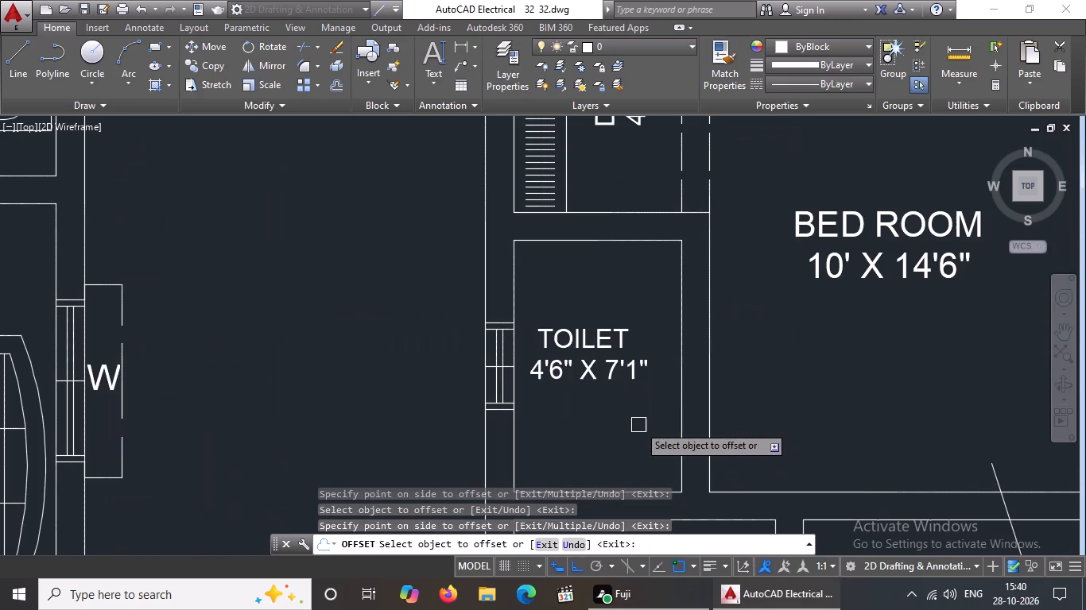
{"action": "key", "text": "Escape"}
From the toilet window's upper outer corner, draw a line 5" up the wall face and 1' outward from the wall.
{"action": "key", "text": "l"}
{"action": "key", "text": "Return"}
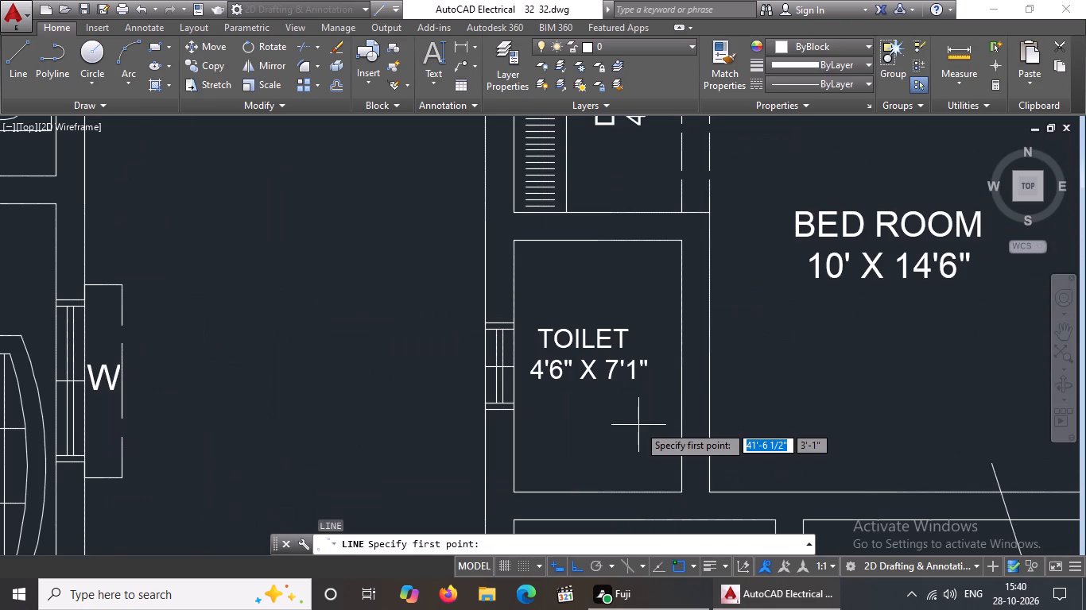
{"action": "scroll", "coordinate": [500, 329], "scroll_direction": "up", "scroll_amount": 3}
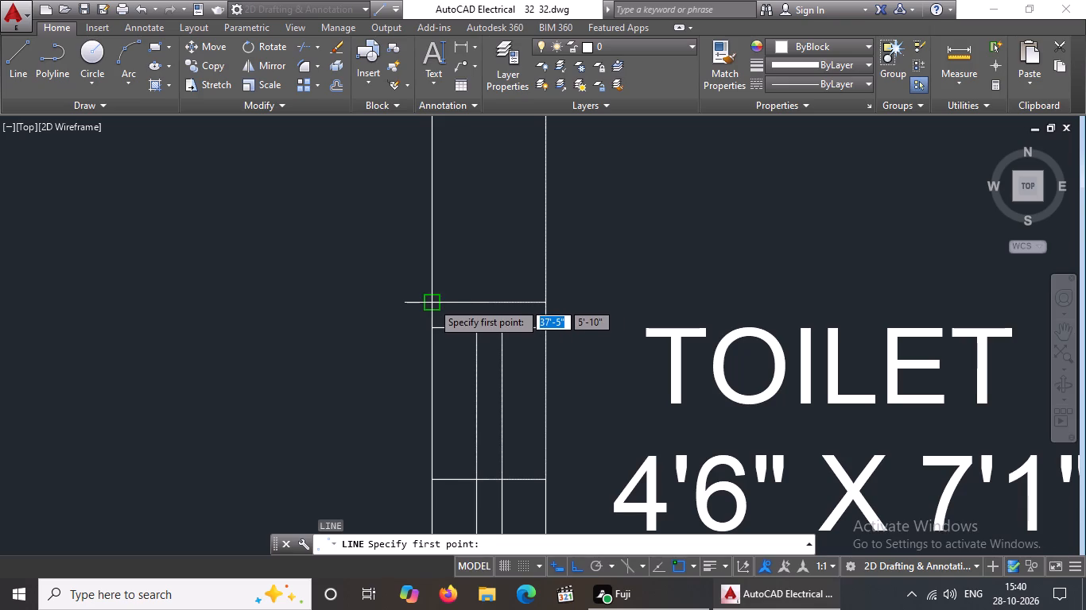
{"action": "left_click", "coordinate": [432, 302]}
{"action": "key", "text": "5"}
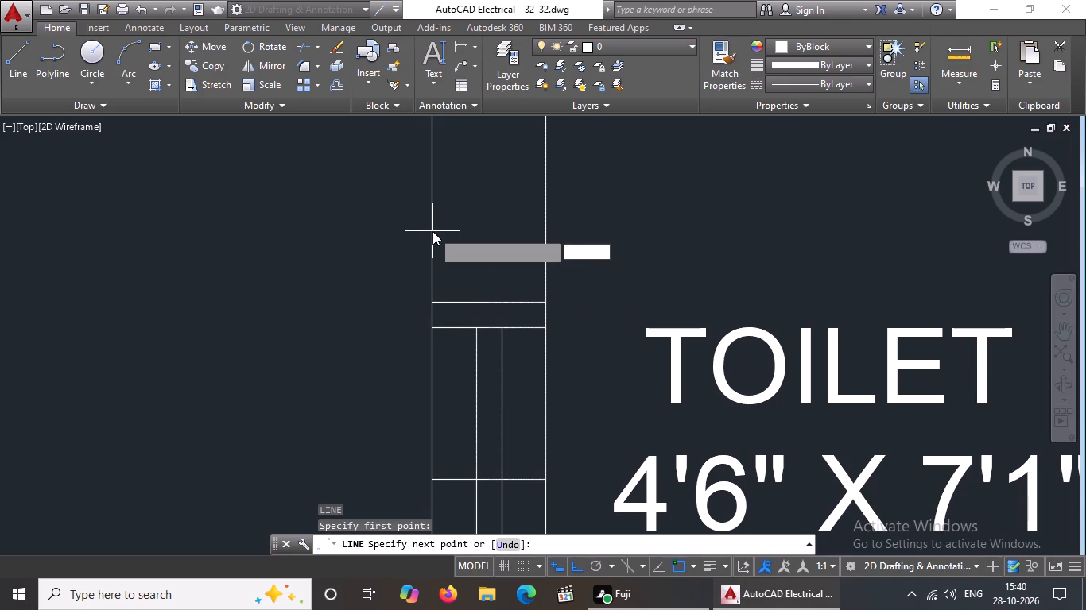
{"action": "key", "text": "shift+quotedbl"}
{"action": "key", "text": "Return"}
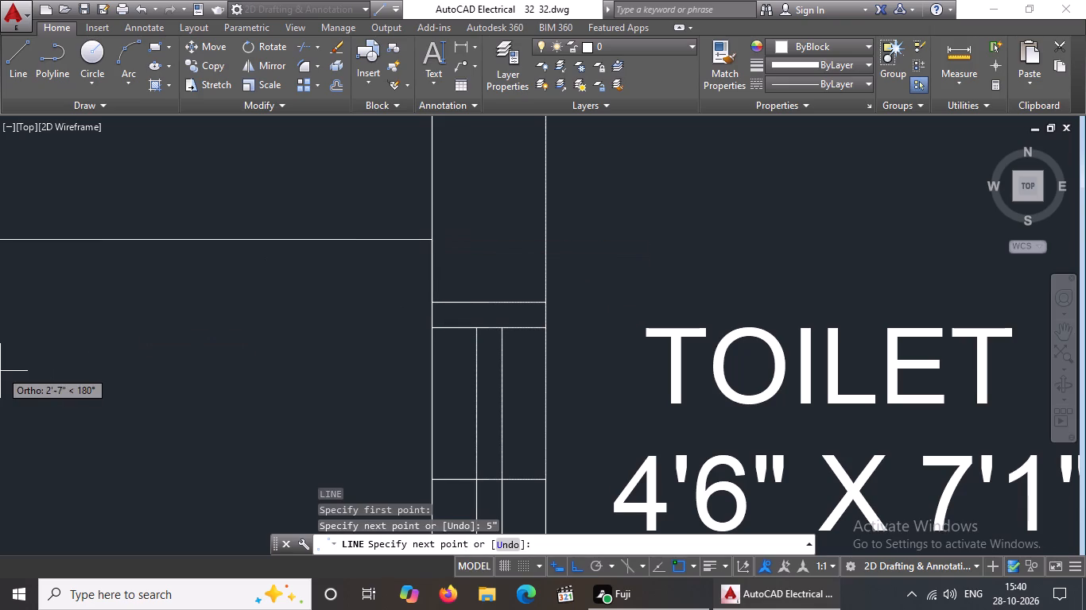
{"action": "type", "text": "1'"}
{"action": "key", "text": "Return"}
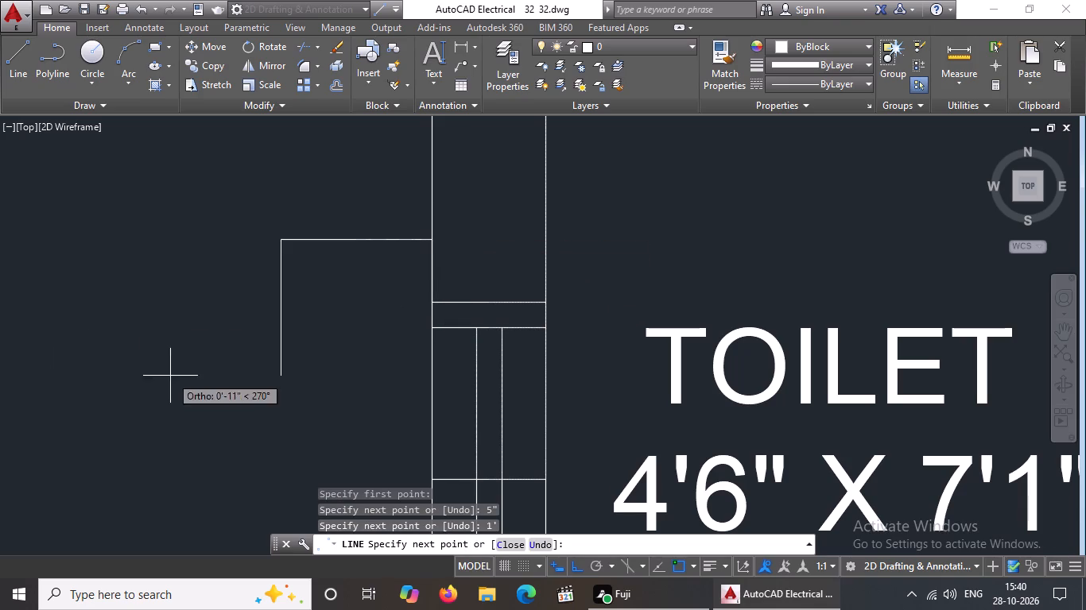
{"action": "scroll", "coordinate": [258, 360], "scroll_direction": "down", "scroll_amount": 4}
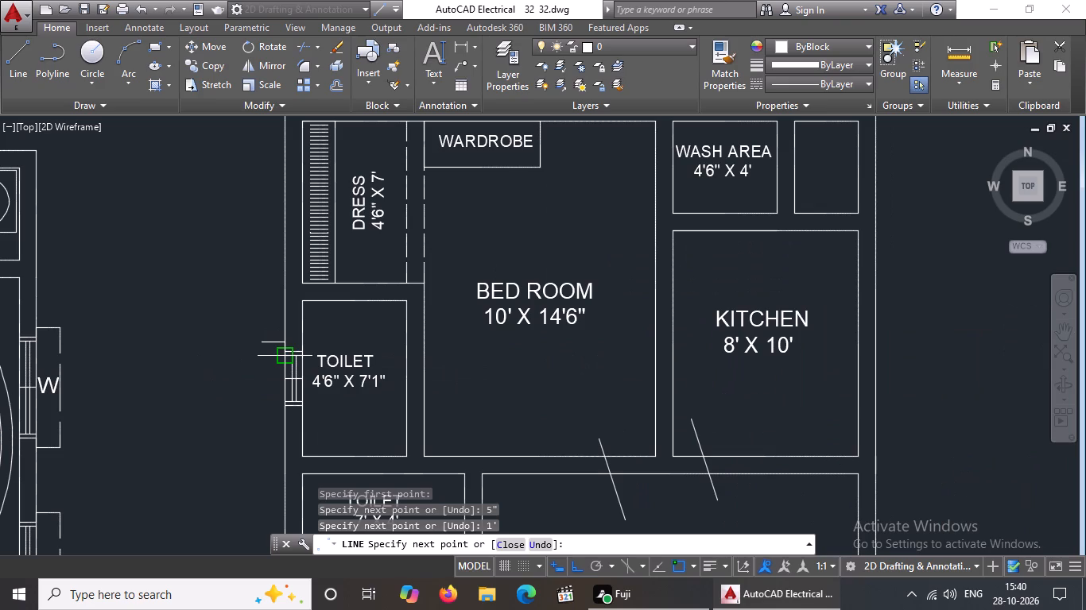
{"action": "key", "text": "Return"}
From the window's lower outer corner, draw lines 5" down and 1' outward, closing up to the end of the upper 1' line.
{"action": "key", "text": "l"}
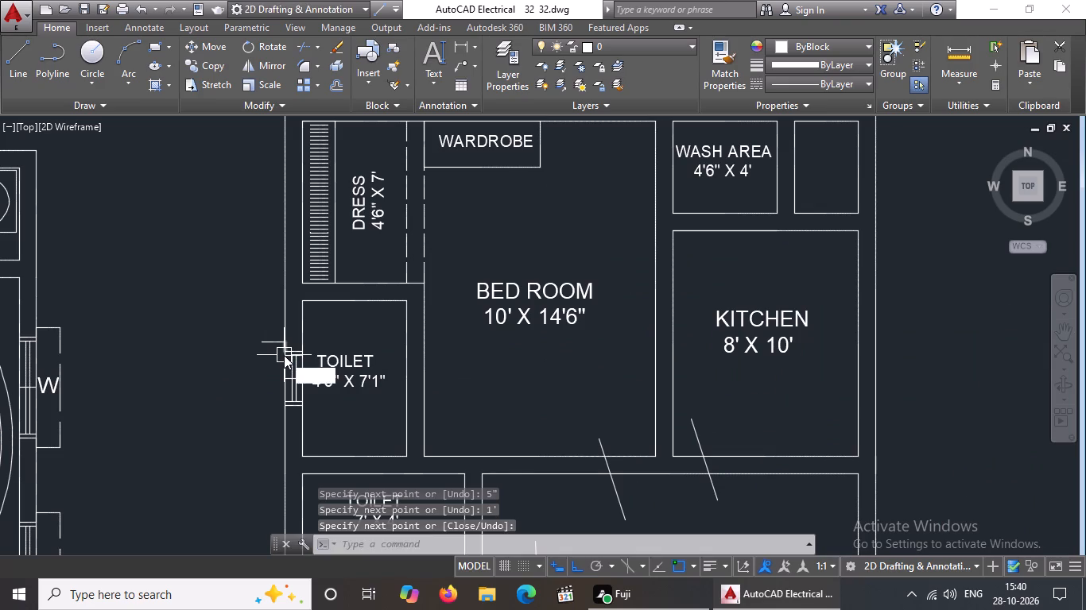
{"action": "key", "text": "Return"}
{"action": "scroll", "coordinate": [268, 402], "scroll_direction": "up", "scroll_amount": 2}
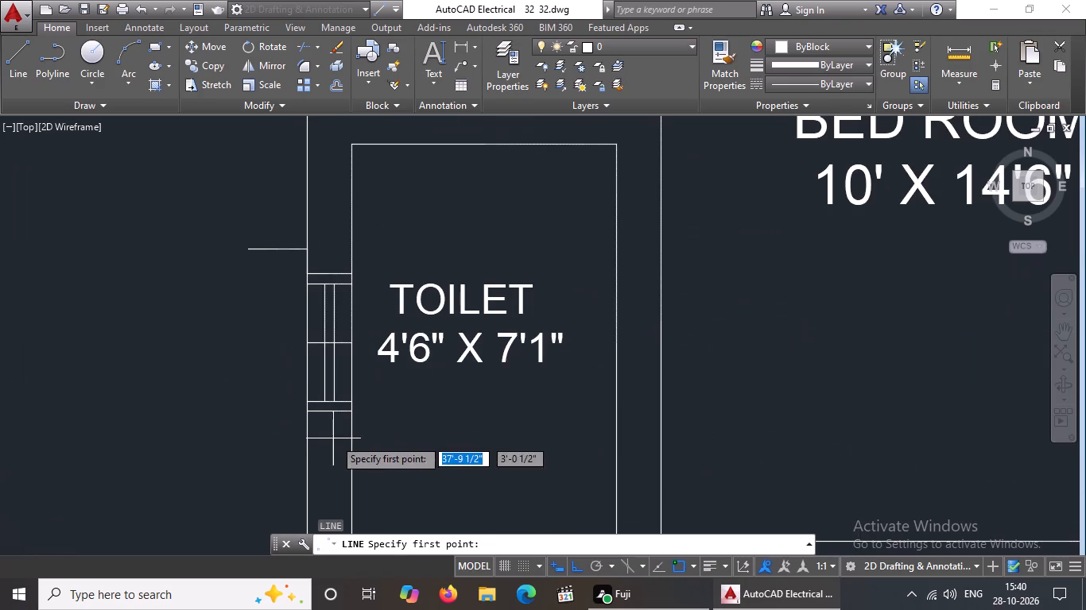
{"action": "left_click_drag", "start_coordinate": [313, 411], "coordinate": [308, 429]}
{"action": "key", "text": "5"}
{"action": "key", "text": "shift+quotedbl"}
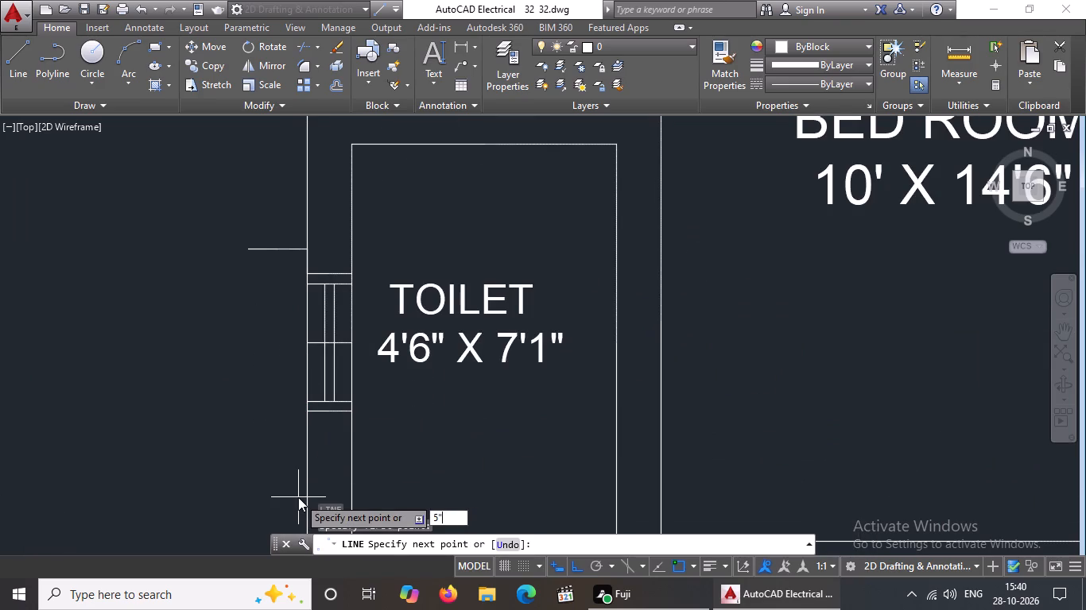
{"action": "key", "text": "Return"}
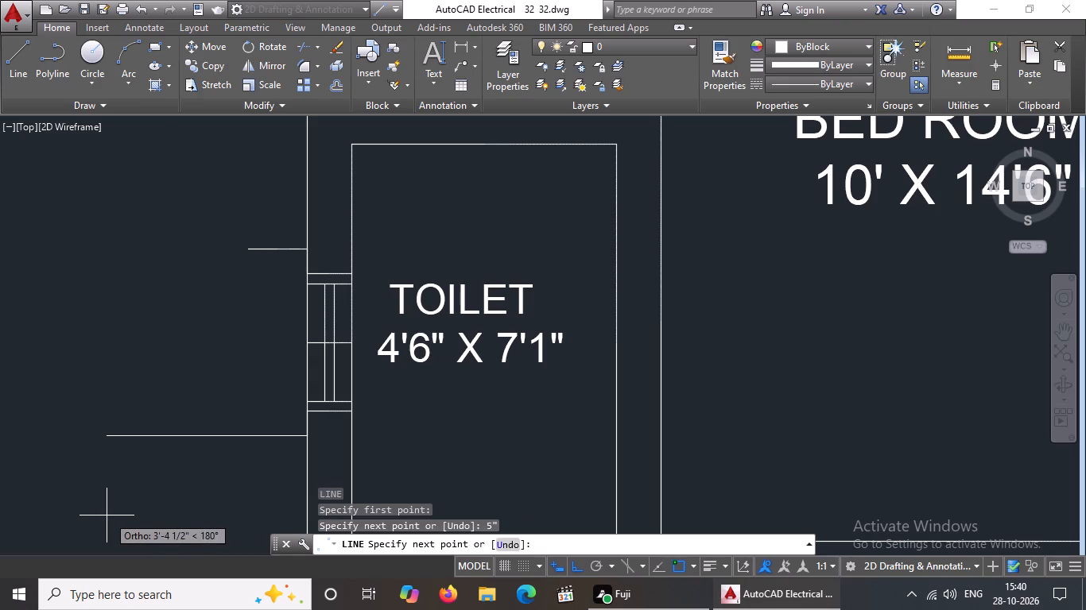
{"action": "type", "text": "1'"}
{"action": "key", "text": "Return"}
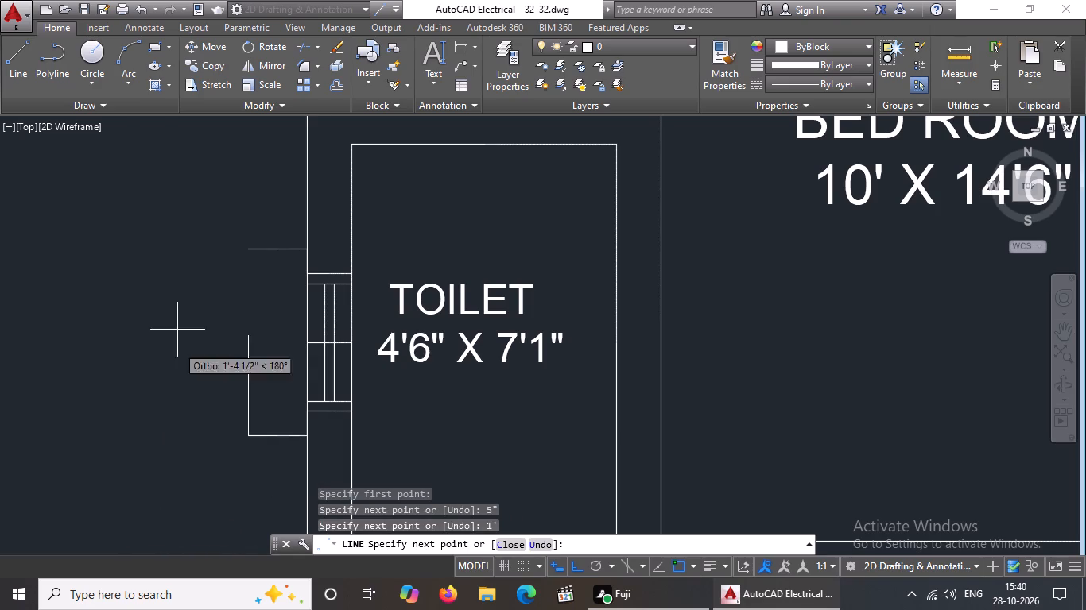
{"action": "left_click", "coordinate": [253, 250]}
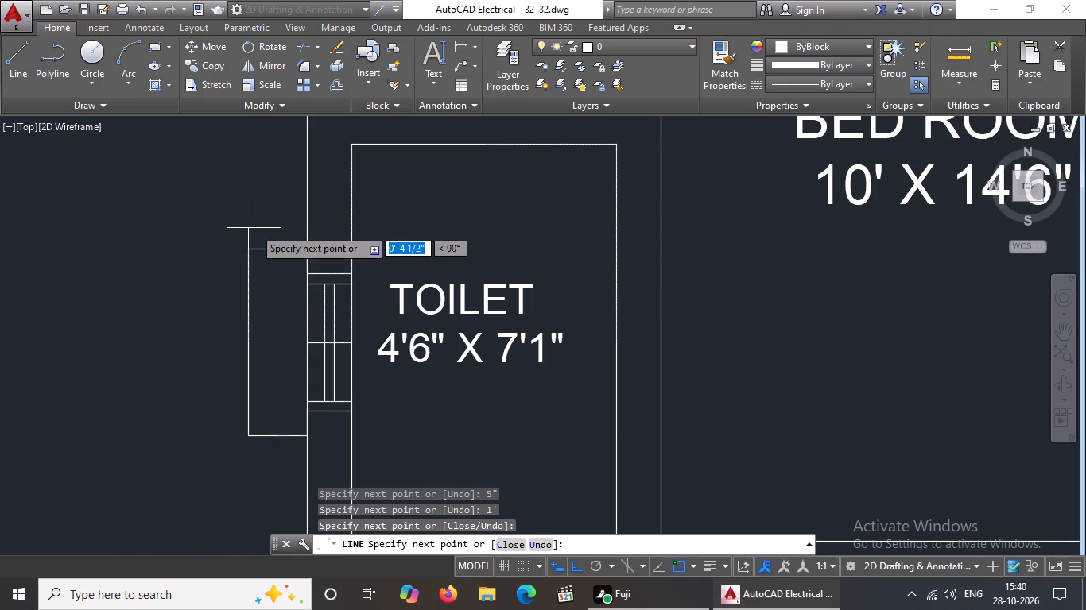
{"action": "key", "text": "Escape"}
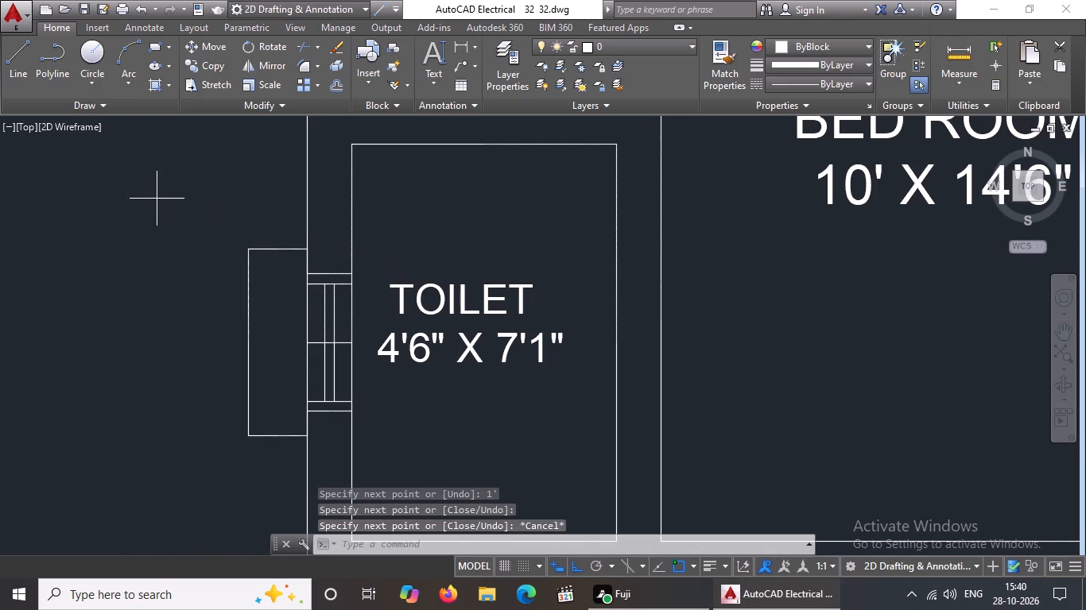
Change the linetype of the projecting outline outside the toilet window to ACAD_ISO02W100.
{"action": "left_click", "coordinate": [157, 199]}
{"action": "left_click", "coordinate": [320, 456]}
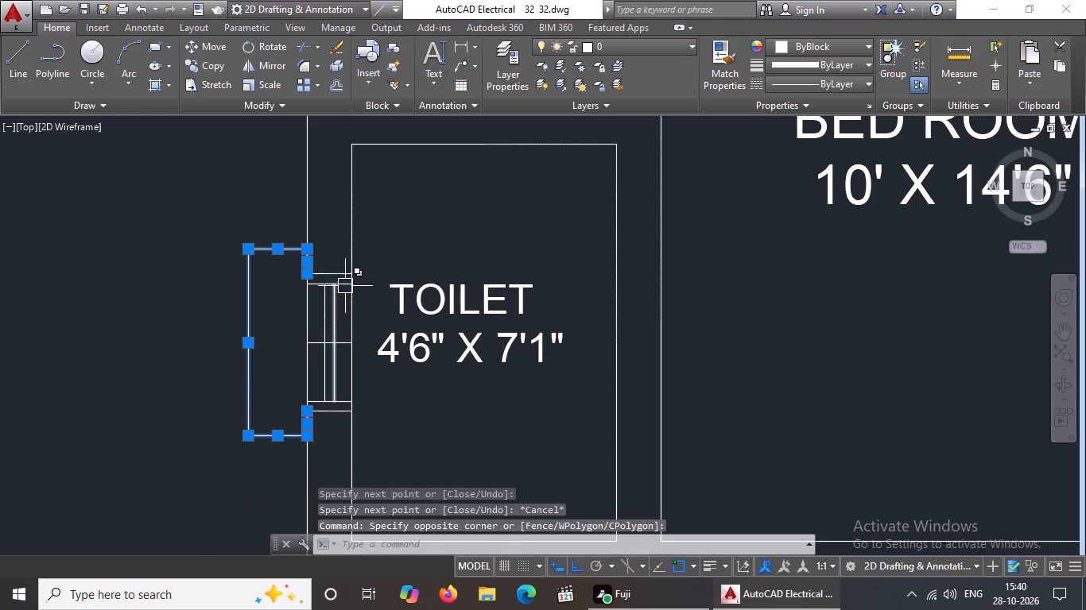
{"action": "left_click", "coordinate": [813, 82]}
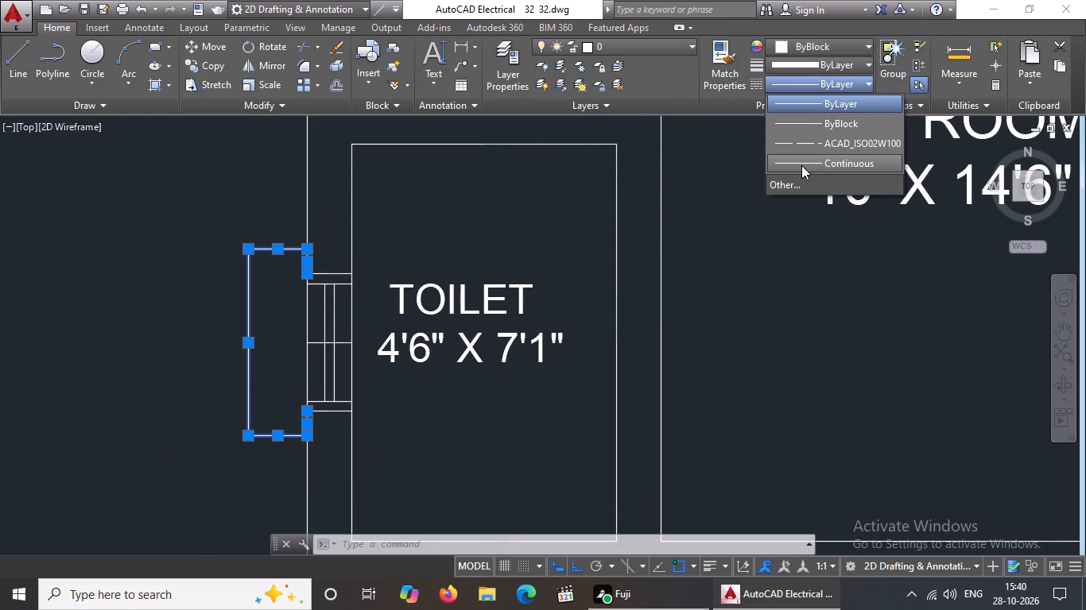
{"action": "left_click", "coordinate": [804, 145]}
{"action": "scroll", "coordinate": [500, 266], "scroll_direction": "down", "scroll_amount": 3}
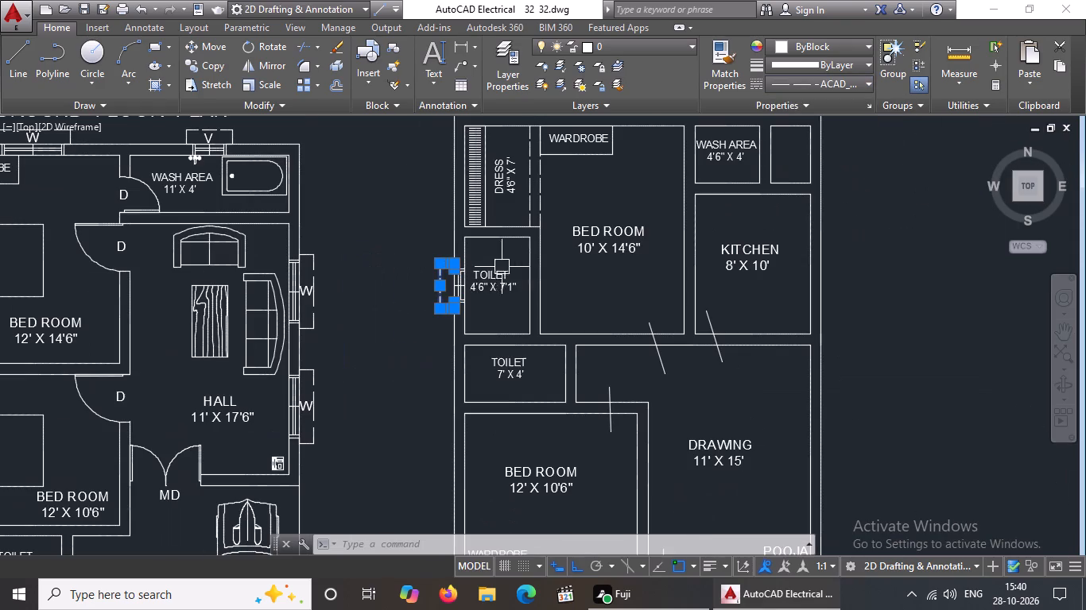
{"action": "key", "text": "Escape"}
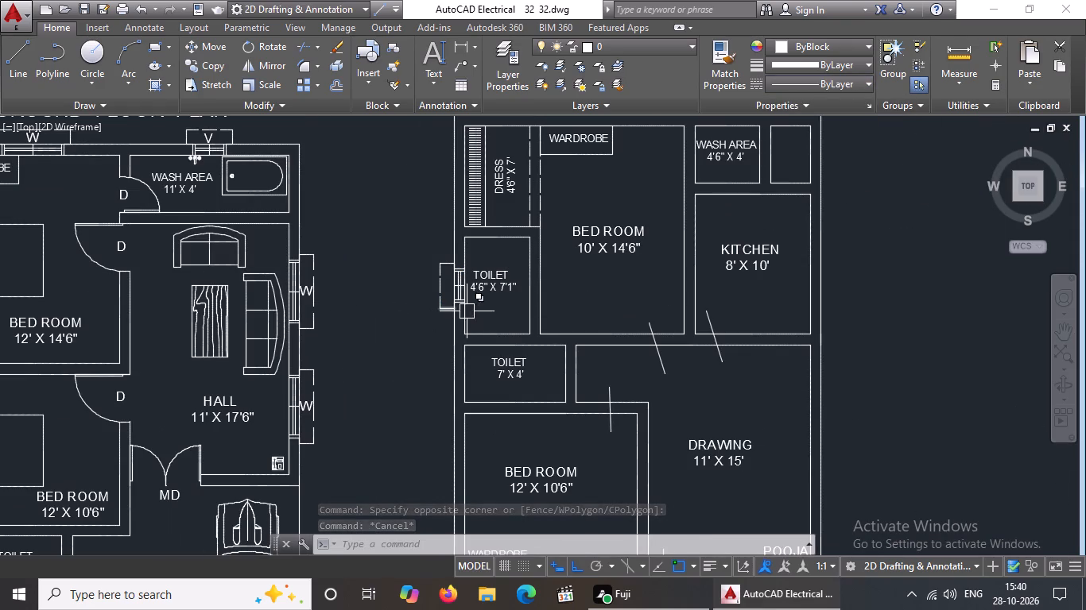
Copy the V label from the ground floor's WASH AREA window into the dashed outline of the first floor's toilet window, with Ortho off.
{"action": "middle_click_drag", "start_coordinate": [542, 295], "coordinate": [503, 349]}
{"action": "scroll", "coordinate": [472, 389], "scroll_direction": "up", "scroll_amount": 1}
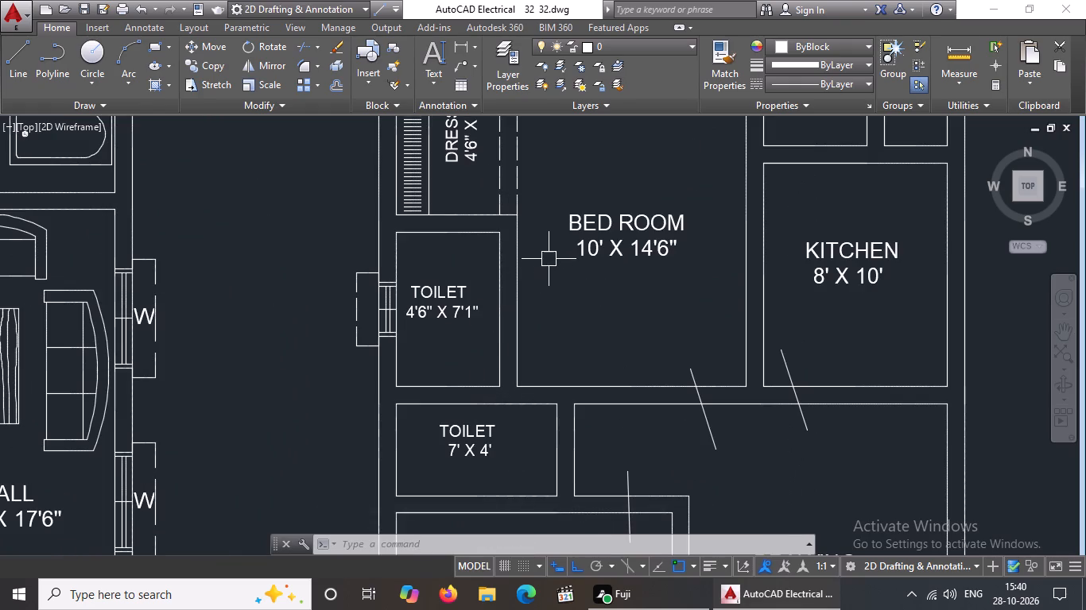
{"action": "scroll", "coordinate": [549, 259], "scroll_direction": "down", "scroll_amount": 2}
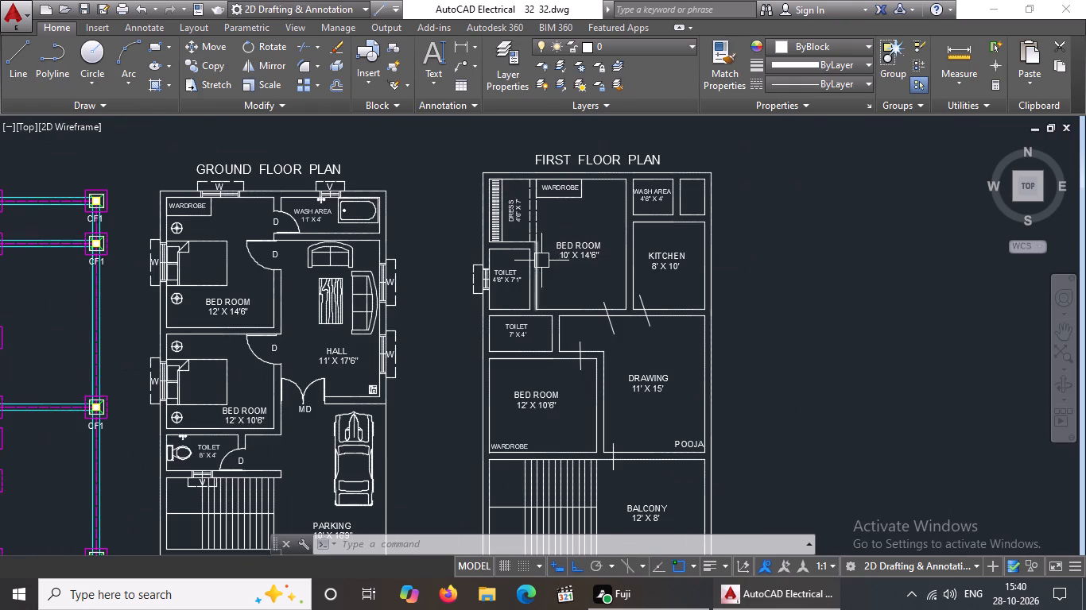
{"action": "scroll", "coordinate": [343, 168], "scroll_direction": "up", "scroll_amount": 5}
{"action": "left_click", "coordinate": [240, 329]}
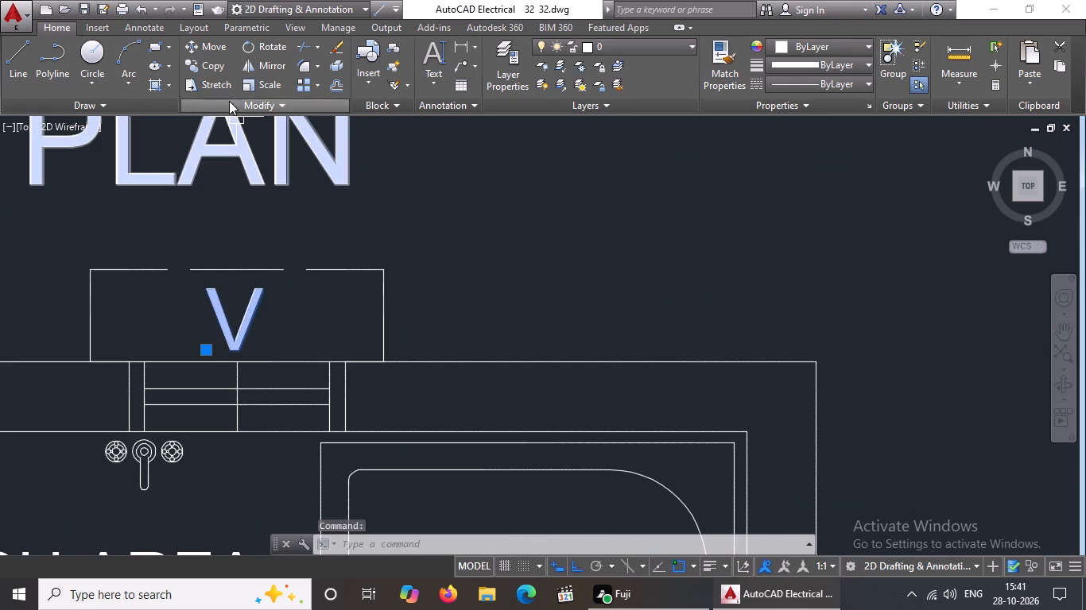
{"action": "left_click", "coordinate": [208, 60]}
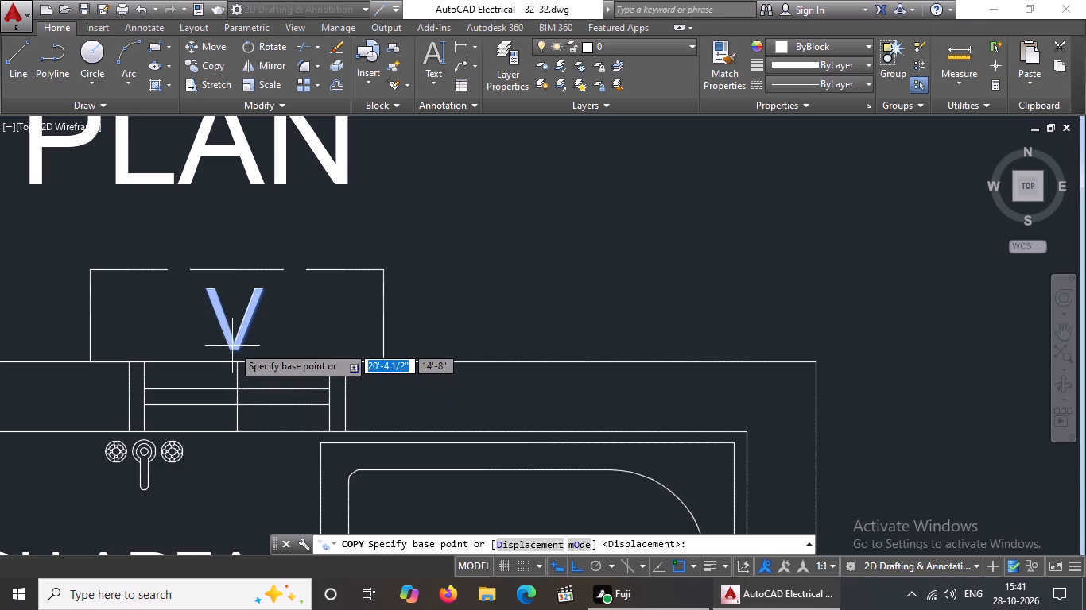
{"action": "left_click", "coordinate": [233, 345]}
{"action": "scroll", "coordinate": [224, 277], "scroll_direction": "down", "scroll_amount": 4}
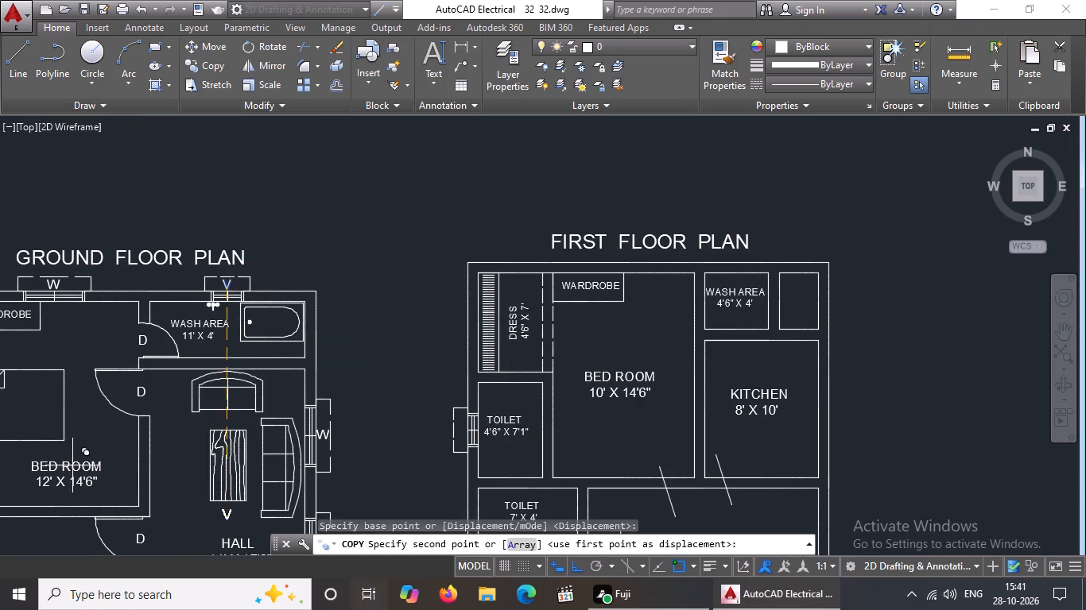
{"action": "left_click", "coordinate": [576, 565]}
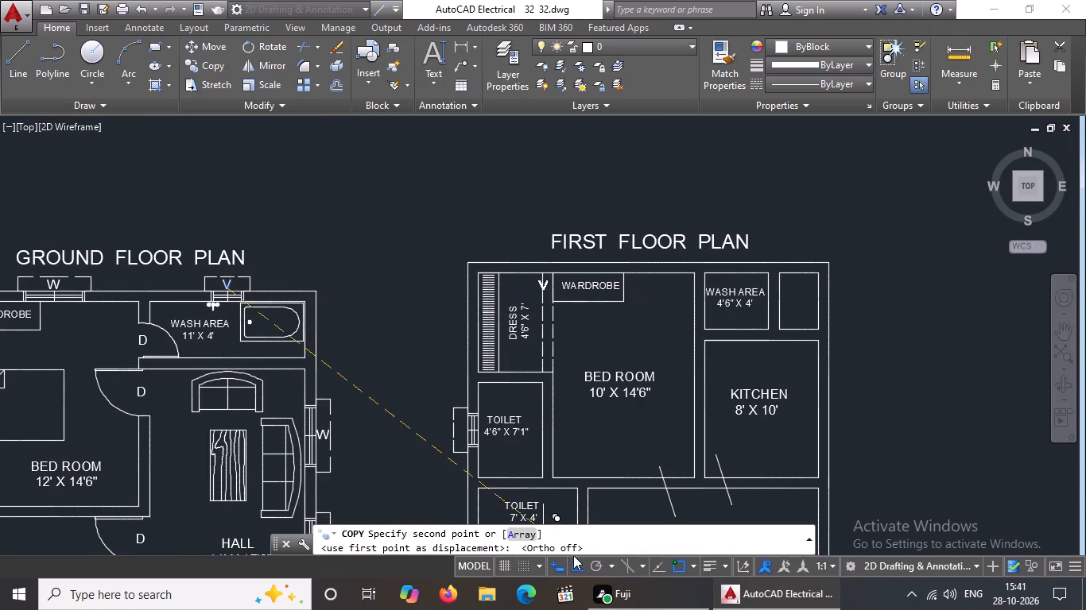
{"action": "scroll", "coordinate": [480, 457], "scroll_direction": "up", "scroll_amount": 4}
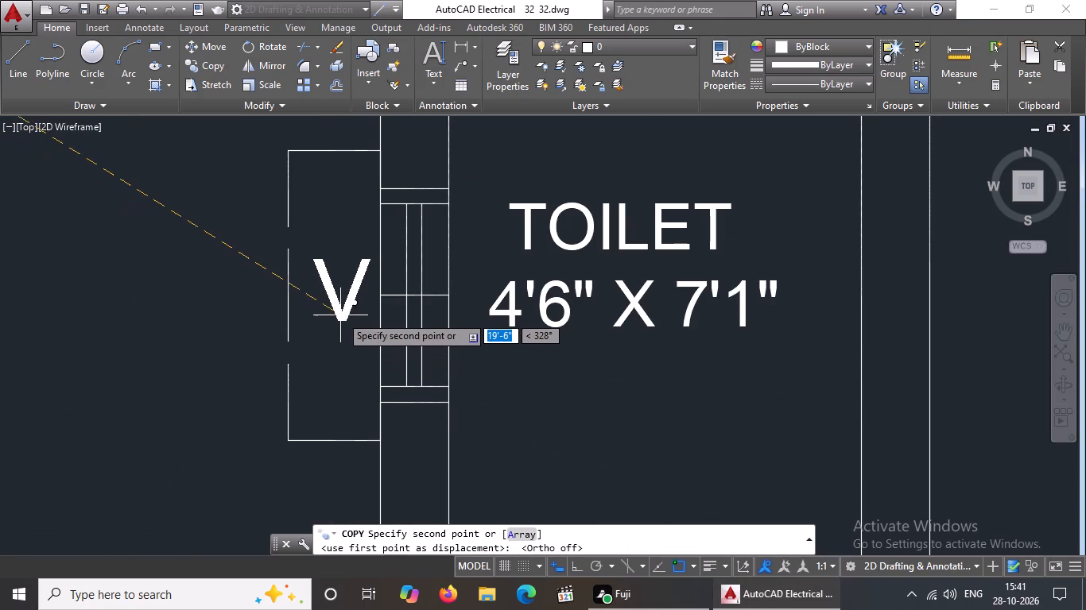
{"action": "left_click", "coordinate": [334, 317]}
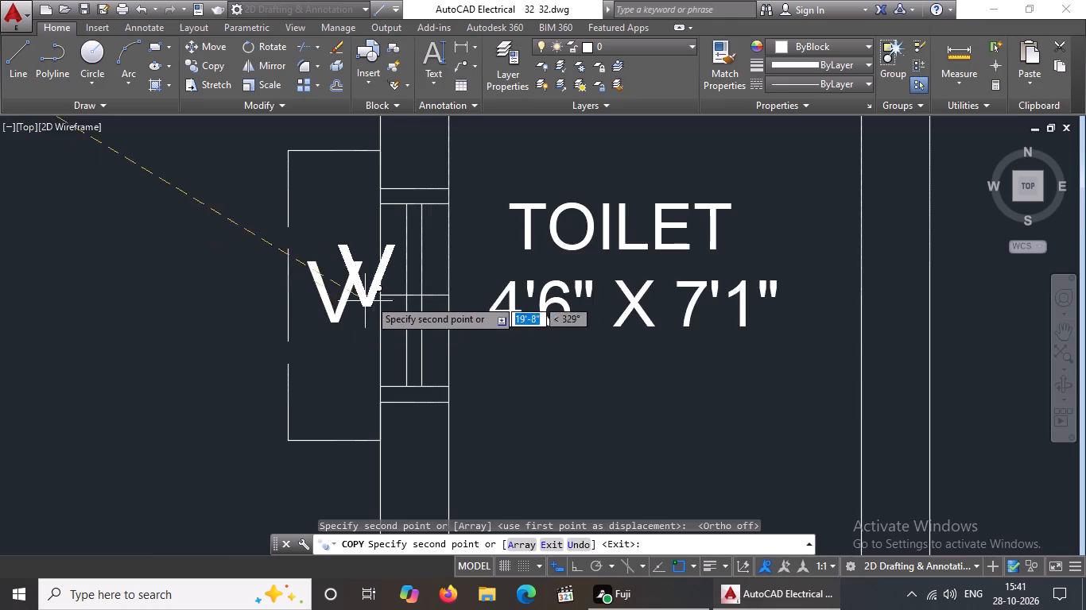
Extend the lower wall line of the first floor's 4'6" X 7'1" toilet across the partition to the bedroom's wall line.
{"action": "scroll", "coordinate": [375, 296], "scroll_direction": "down", "scroll_amount": 4}
{"action": "key", "text": "Escape"}
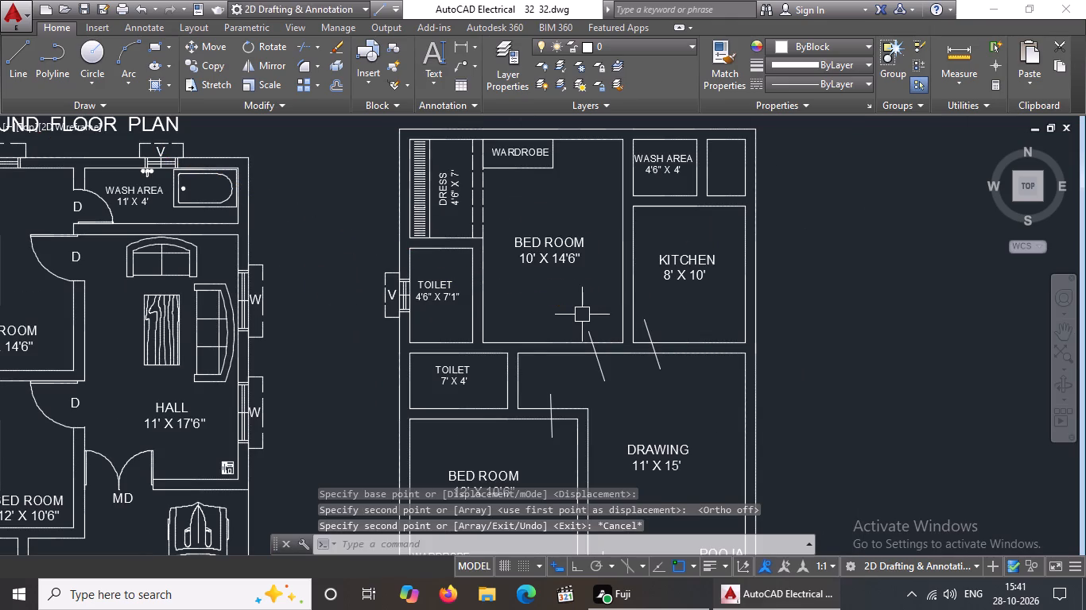
{"action": "type", "text": "EX"}
{"action": "key", "text": "space"}
{"action": "key", "text": "space"}
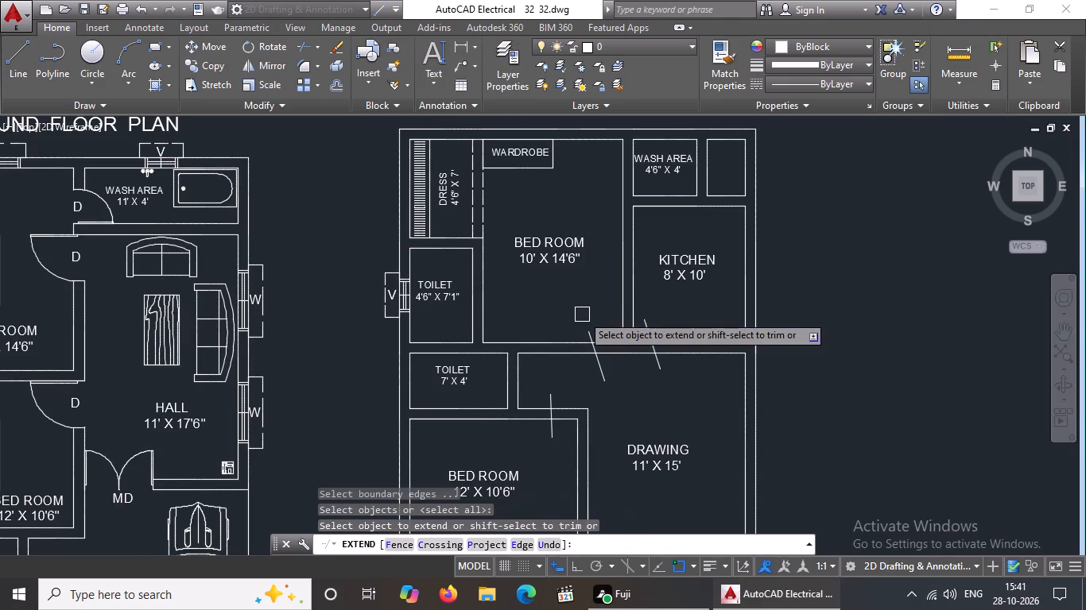
{"action": "left_click", "coordinate": [445, 341]}
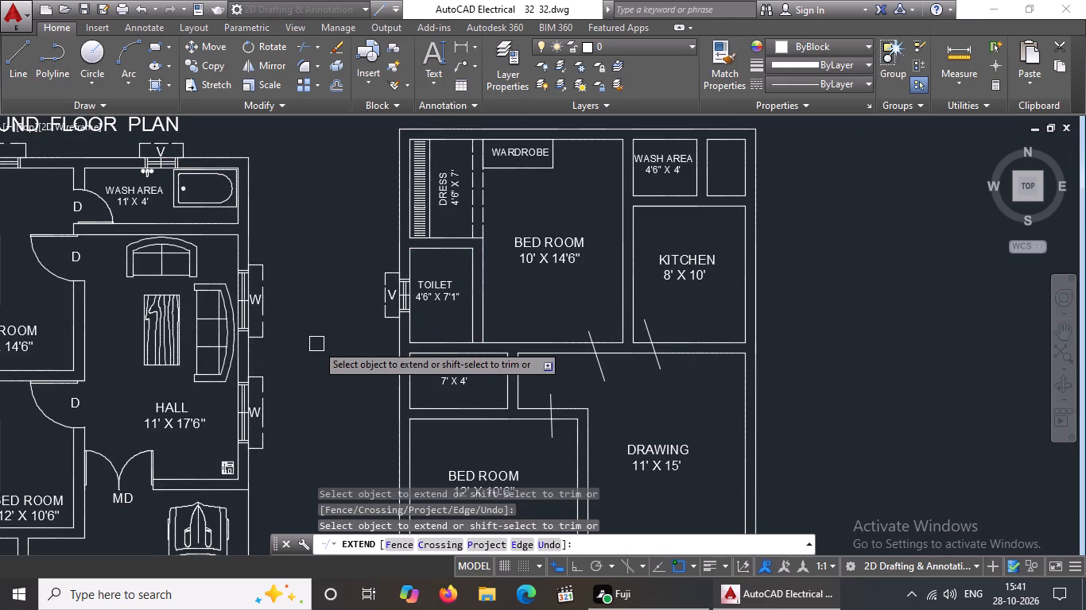
{"action": "key", "text": "Escape"}
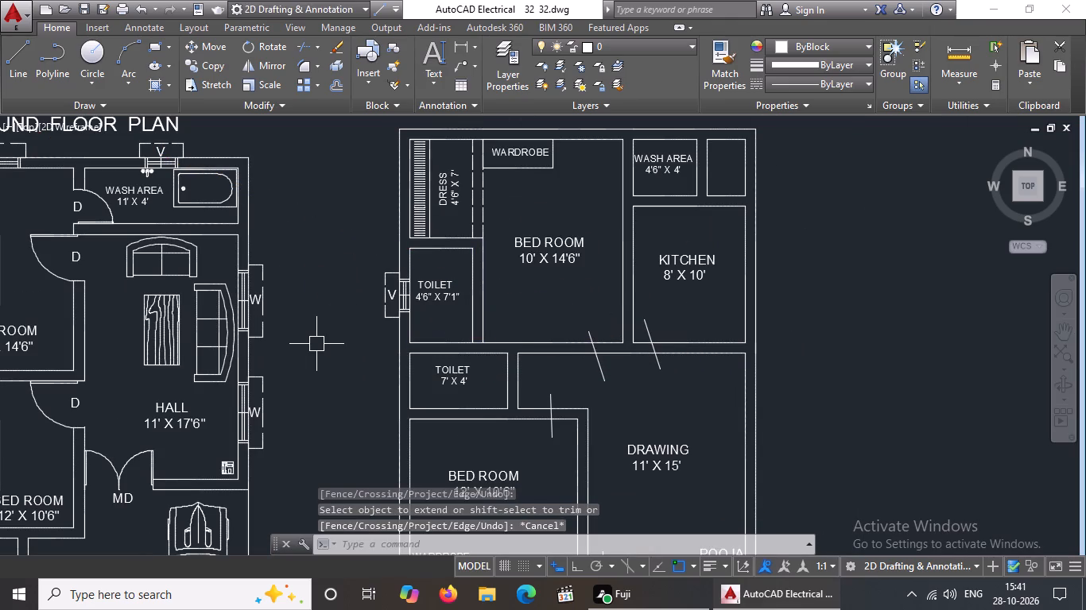
Copy the door from the ground floor's 8' X 4' toilet to the first-floor 4'6" X 7'1" toilet's lower corner on the bedroom side.
{"action": "scroll", "coordinate": [436, 333], "scroll_direction": "down", "scroll_amount": 2}
{"action": "scroll", "coordinate": [298, 449], "scroll_direction": "up", "scroll_amount": 2}
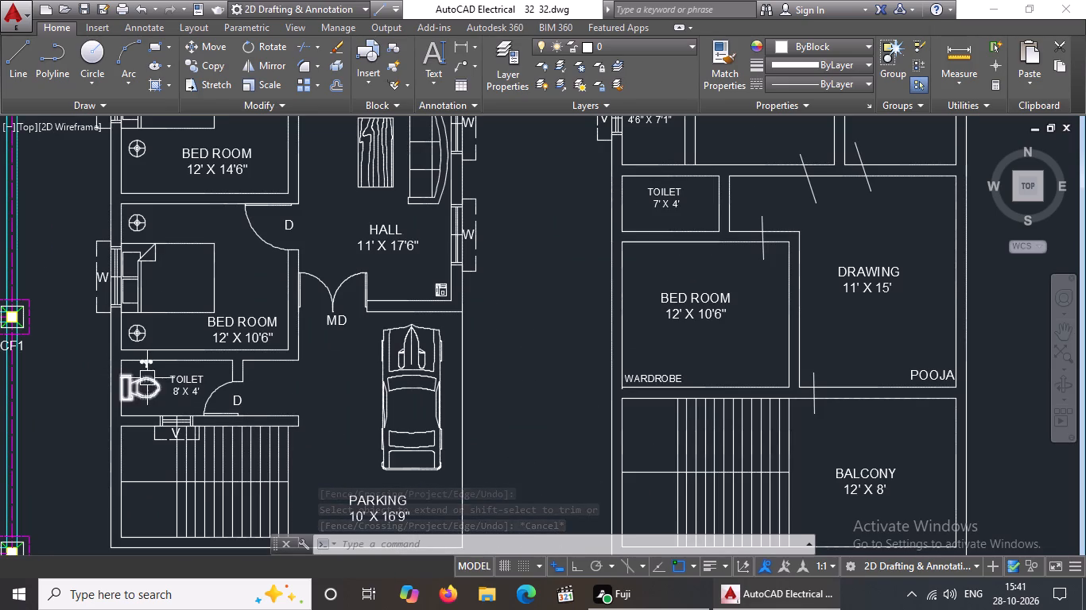
{"action": "left_click", "coordinate": [211, 401]}
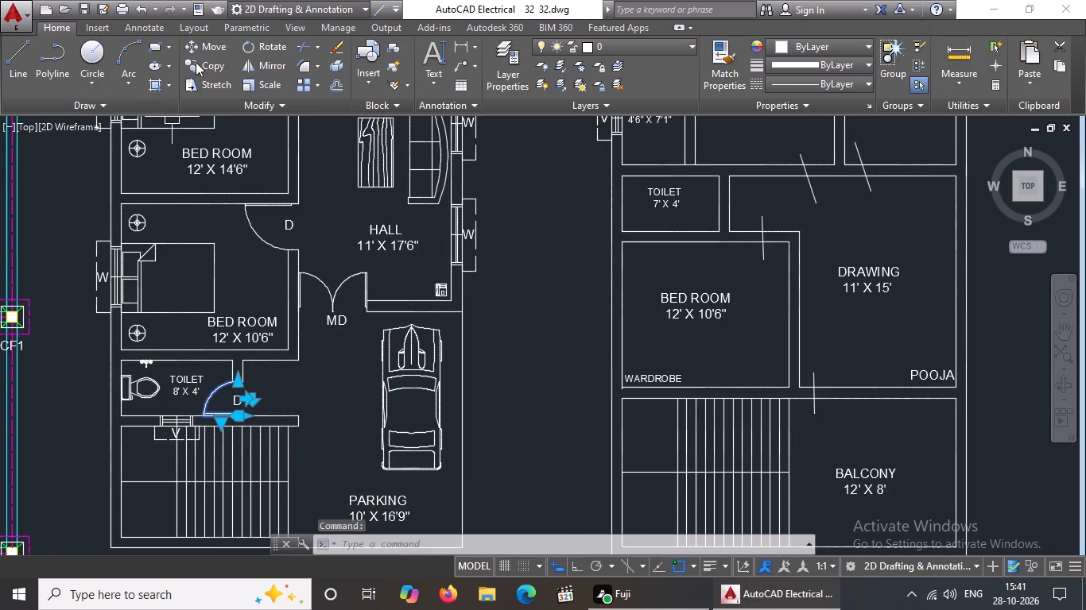
{"action": "left_click", "coordinate": [196, 63]}
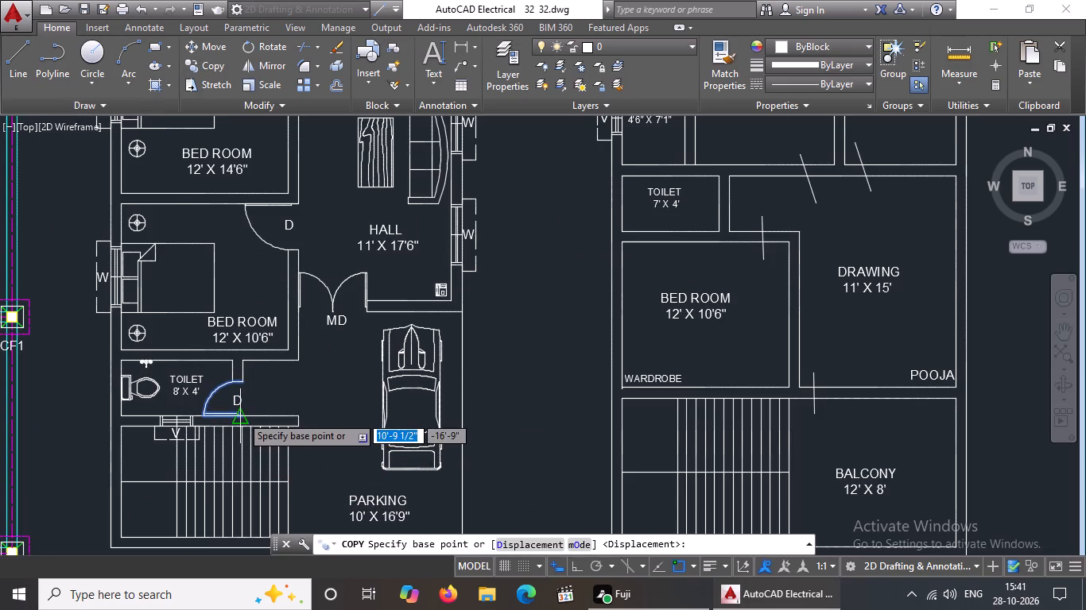
{"action": "scroll", "coordinate": [247, 410], "scroll_direction": "up", "scroll_amount": 3}
{"action": "left_click", "coordinate": [235, 427]}
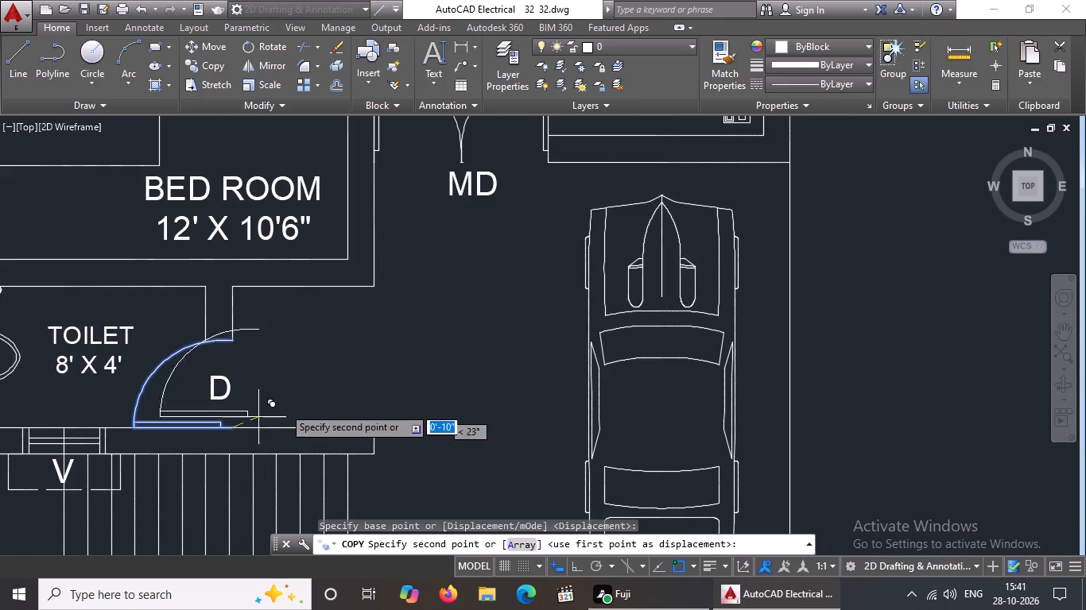
{"action": "scroll", "coordinate": [467, 201], "scroll_direction": "down", "scroll_amount": 4}
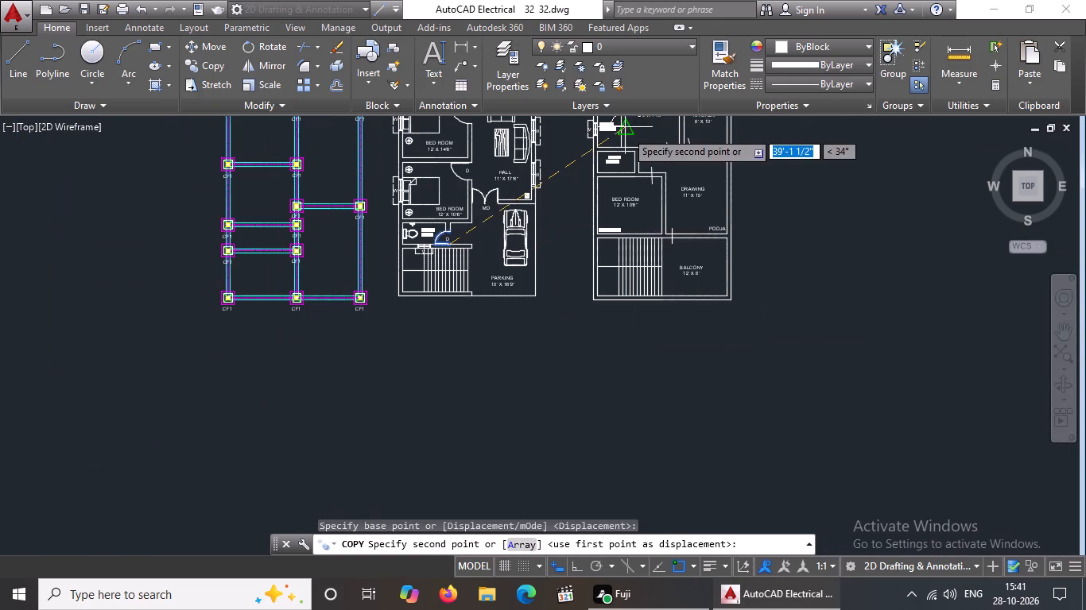
{"action": "middle_click_drag", "start_coordinate": [588, 344], "coordinate": [573, 416]}
{"action": "scroll", "coordinate": [616, 164], "scroll_direction": "up", "scroll_amount": 3}
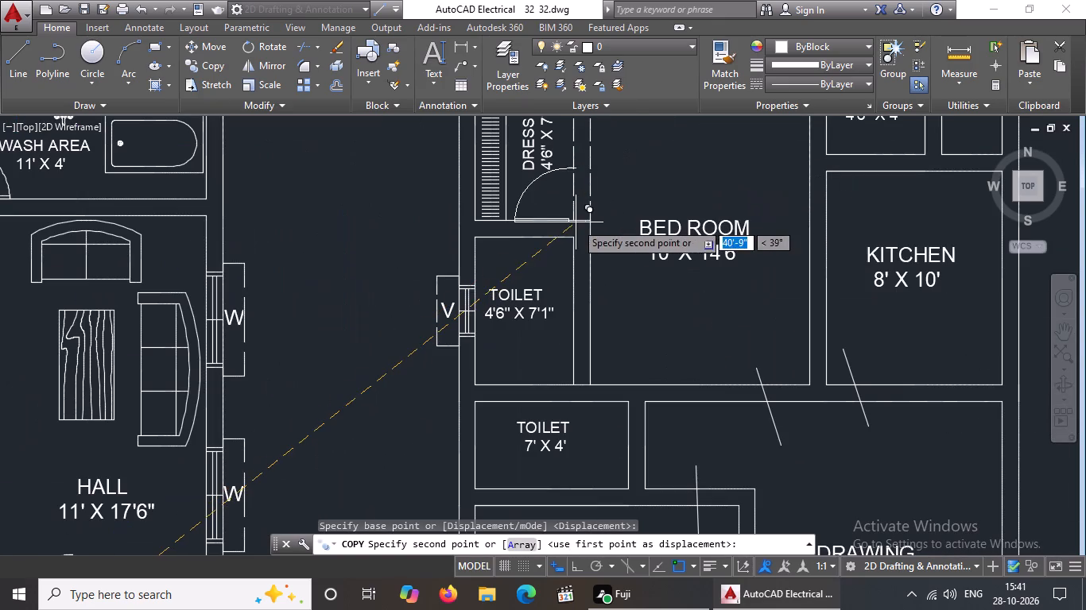
{"action": "left_click", "coordinate": [585, 384]}
{"action": "key", "text": "Escape"}
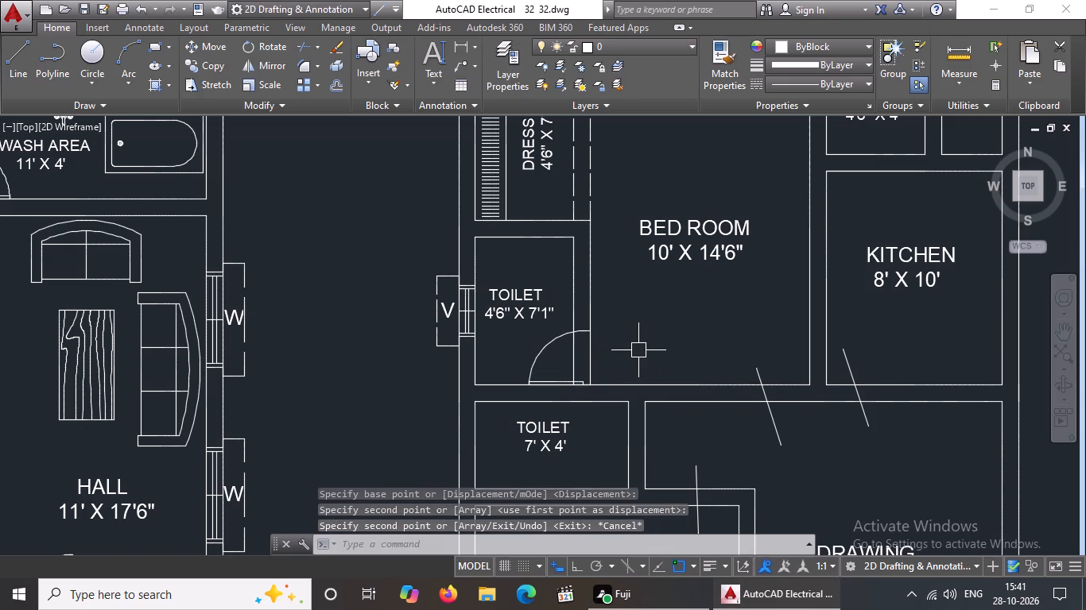
Trim both partition lines between the first-floor toilet and bedroom to clear the opening at the copied door.
{"action": "type", "text": "TR"}
{"action": "key", "text": "Return"}
{"action": "key", "text": "Return"}
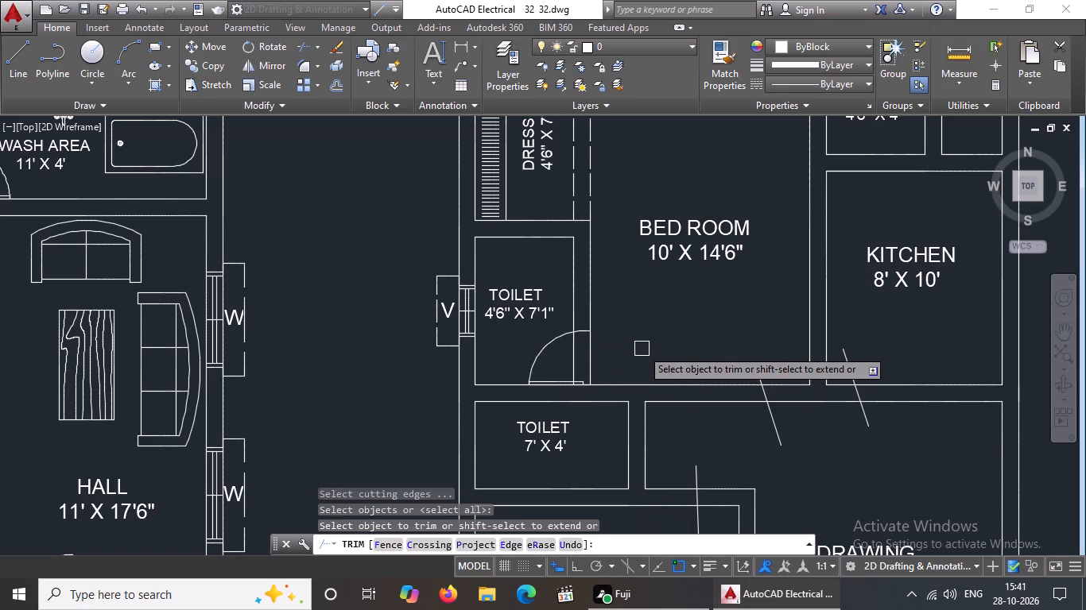
{"action": "scroll", "coordinate": [585, 373], "scroll_direction": "up", "scroll_amount": 3}
{"action": "scroll", "coordinate": [524, 424], "scroll_direction": "up", "scroll_amount": 3}
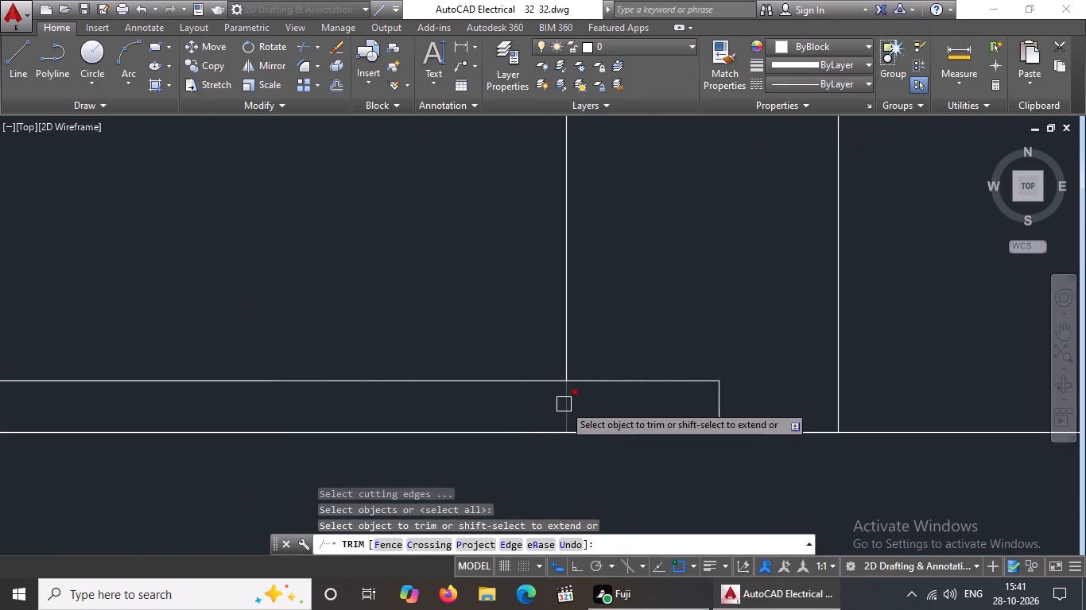
{"action": "left_click", "coordinate": [564, 404]}
{"action": "scroll", "coordinate": [573, 346], "scroll_direction": "down", "scroll_amount": 4}
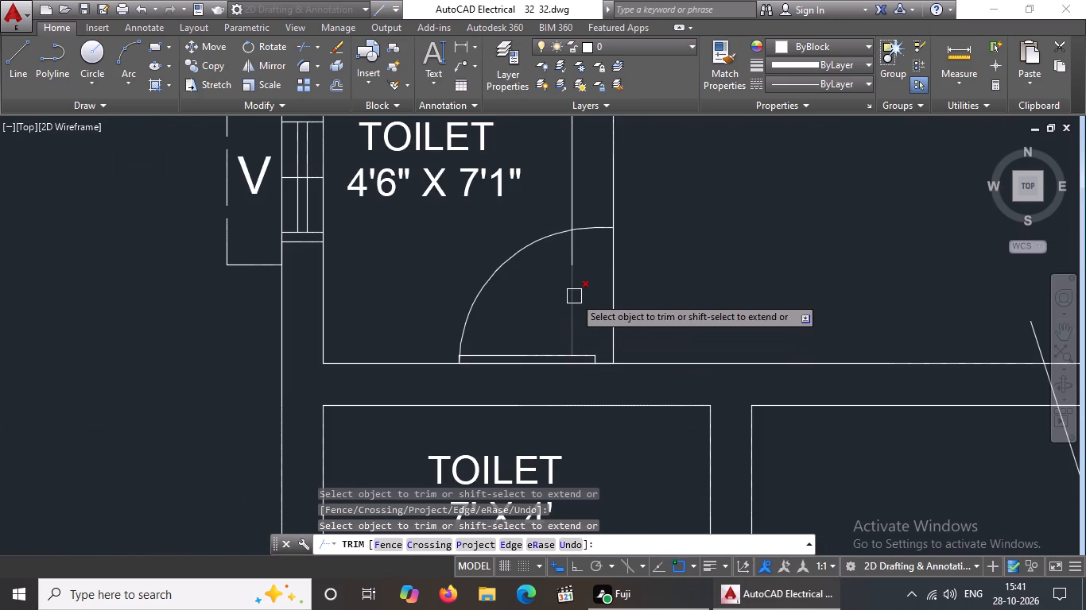
{"action": "left_click", "coordinate": [574, 295]}
{"action": "left_click", "coordinate": [576, 253]}
{"action": "left_click", "coordinate": [576, 245]}
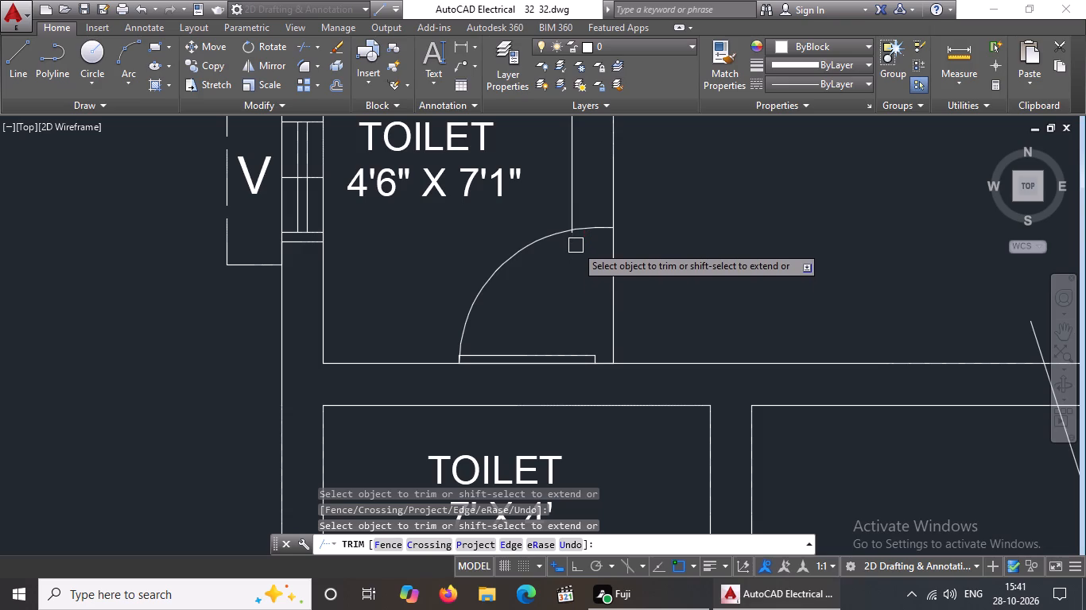
{"action": "scroll", "coordinate": [576, 239], "scroll_direction": "up", "scroll_amount": 2}
{"action": "left_click", "coordinate": [569, 224]}
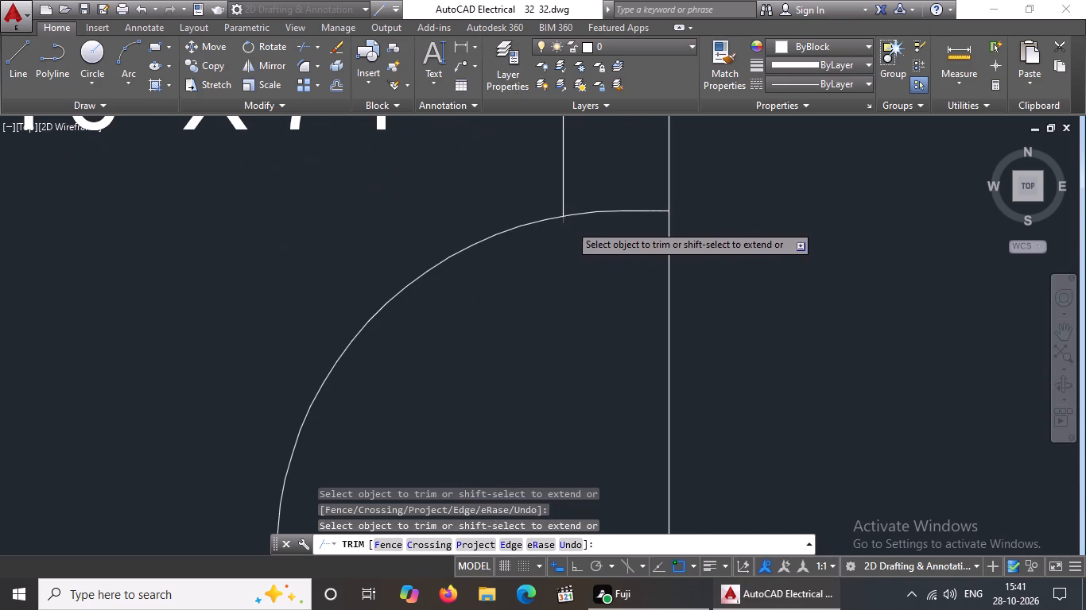
{"action": "left_click", "coordinate": [669, 230]}
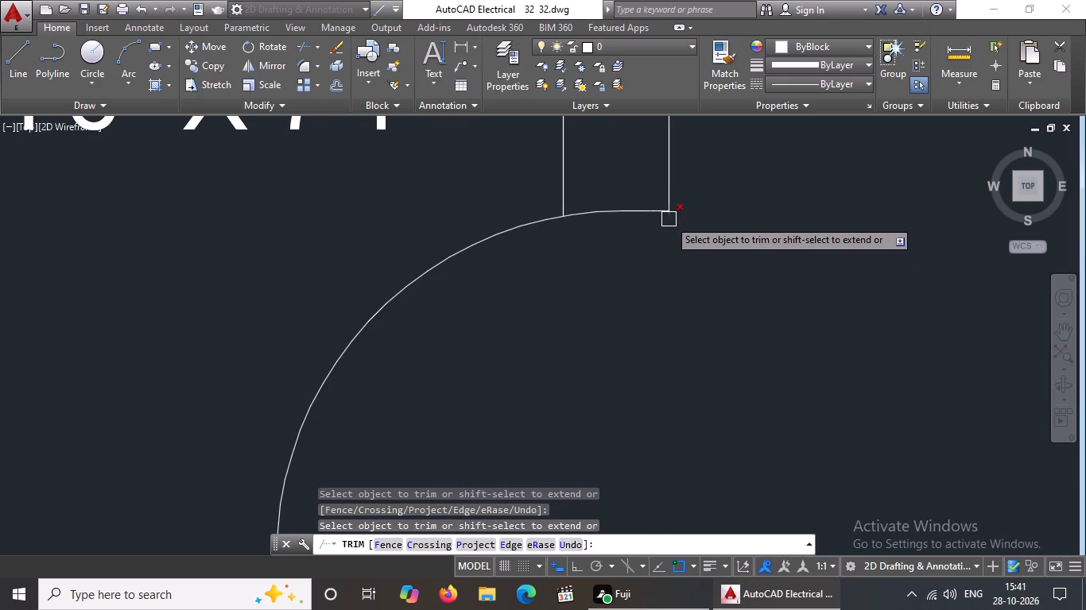
{"action": "left_click", "coordinate": [669, 219]}
{"action": "scroll", "coordinate": [671, 257], "scroll_direction": "down", "scroll_amount": 4}
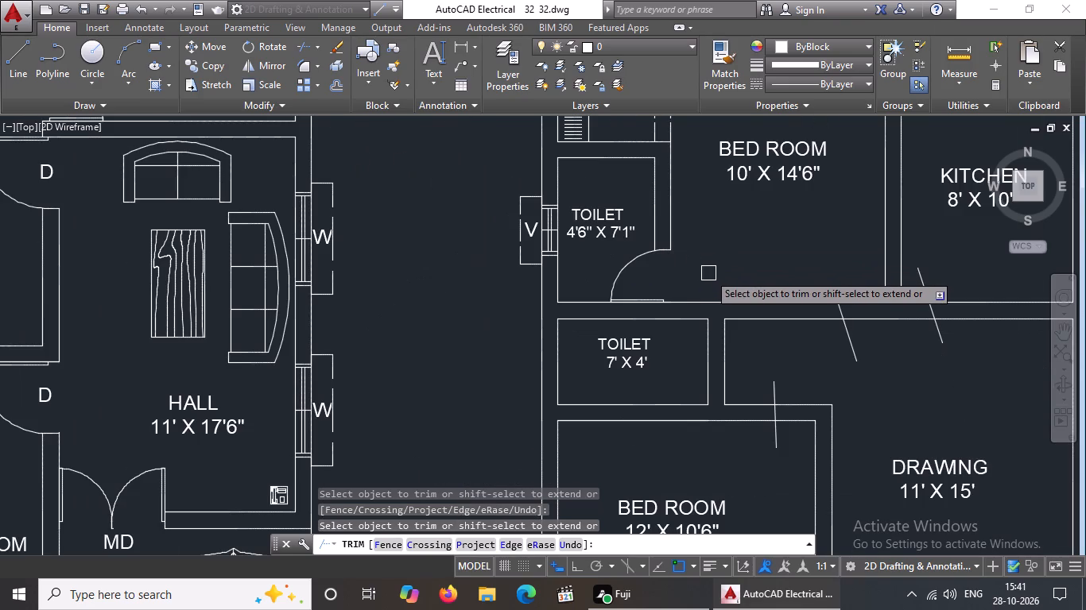
{"action": "key", "text": "Escape"}
Move the TOILET 4'6" X 7'1" label out of the toilet into the bedroom, below the BED ROOM label.
{"action": "scroll", "coordinate": [708, 273], "scroll_direction": "down", "scroll_amount": 2}
{"action": "scroll", "coordinate": [673, 250], "scroll_direction": "up", "scroll_amount": 1}
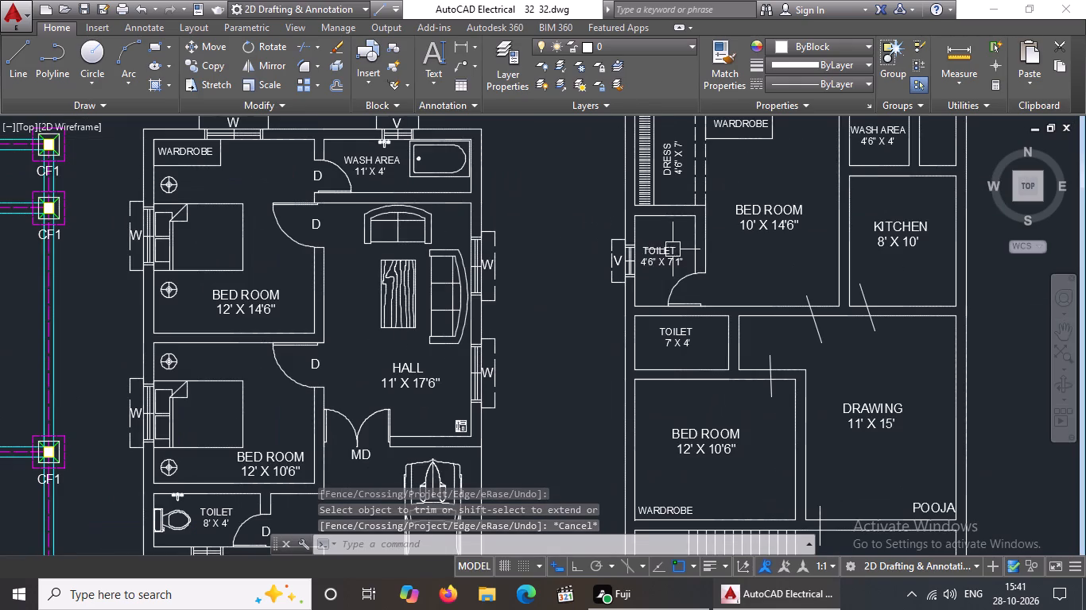
{"action": "left_click", "coordinate": [660, 261]}
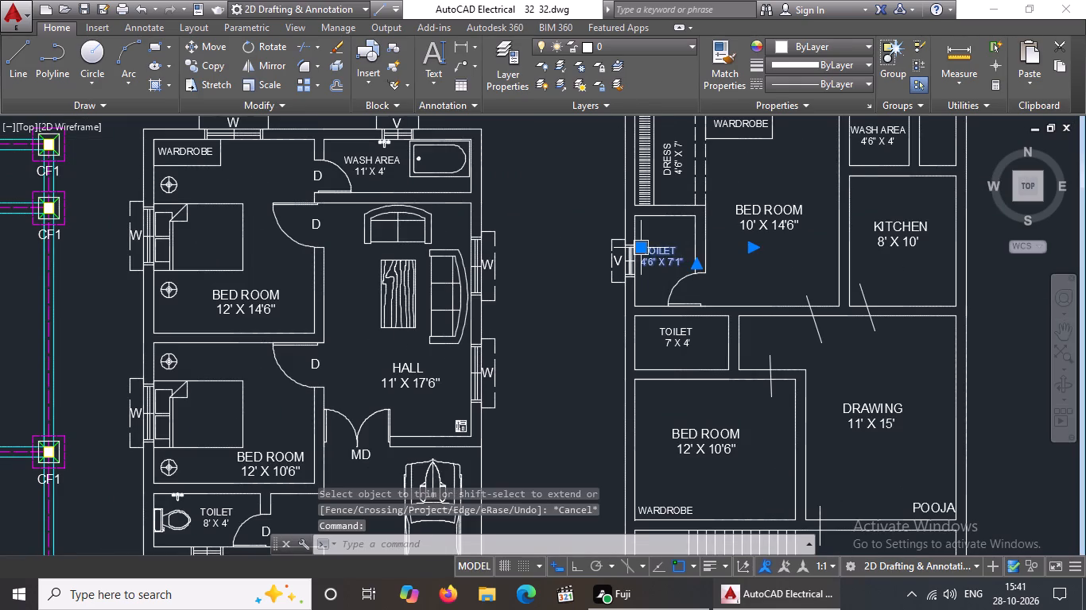
{"action": "left_click", "coordinate": [638, 247]}
{"action": "left_click", "coordinate": [726, 270]}
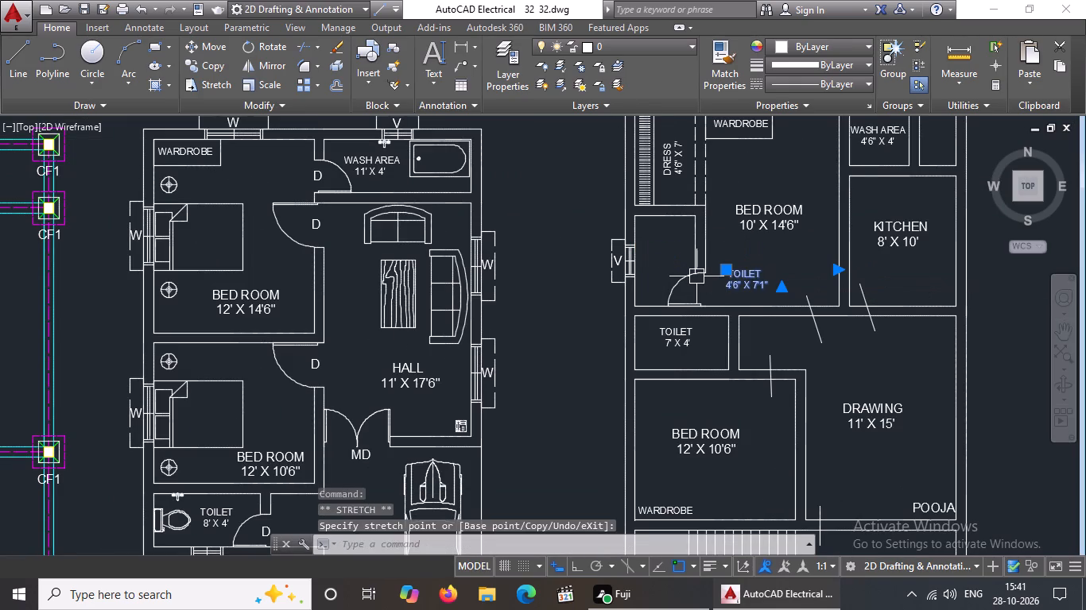
{"action": "key", "text": "Escape"}
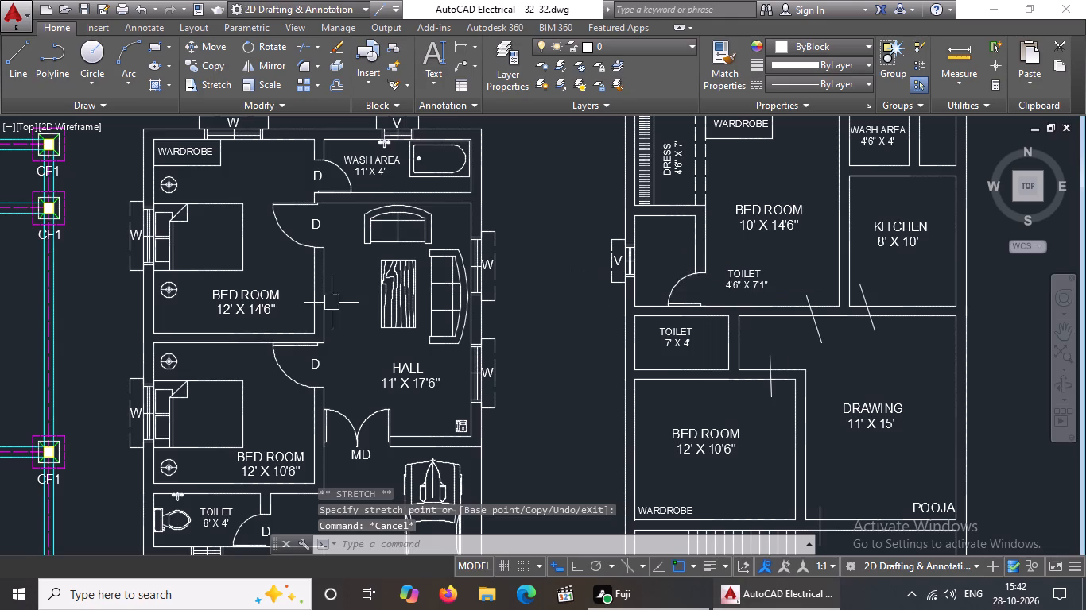
Copy the WC from the ground floor's 8' X 4' toilet onto the first-floor toilet's outer wall, beside the V window.
{"action": "scroll", "coordinate": [269, 388], "scroll_direction": "down", "scroll_amount": 1}
{"action": "scroll", "coordinate": [244, 482], "scroll_direction": "up", "scroll_amount": 1}
{"action": "left_click", "coordinate": [196, 472]}
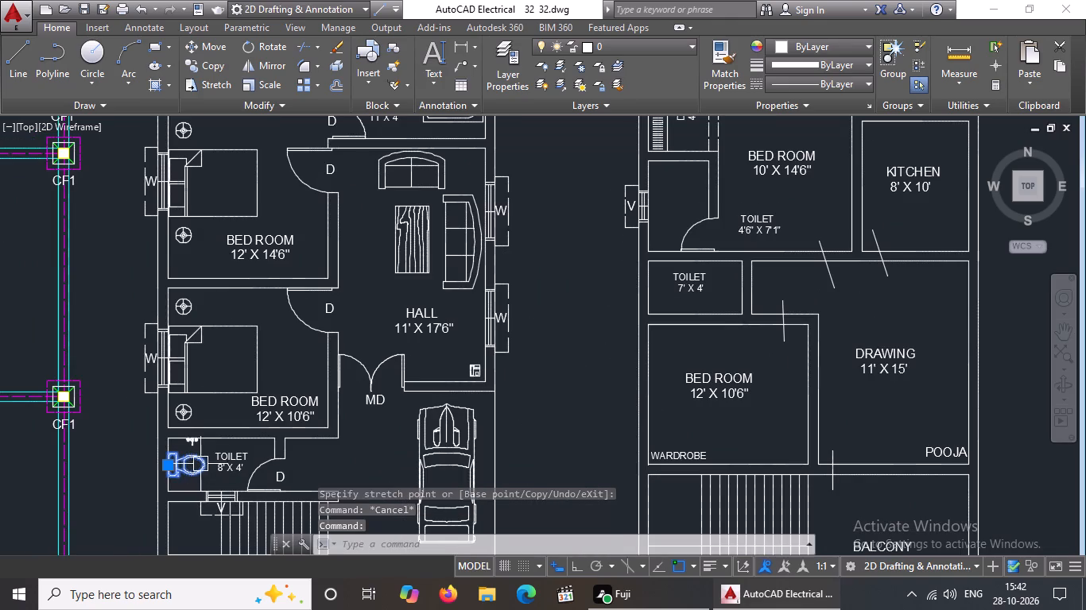
{"action": "left_click", "coordinate": [187, 63]}
{"action": "scroll", "coordinate": [143, 523], "scroll_direction": "up", "scroll_amount": 2}
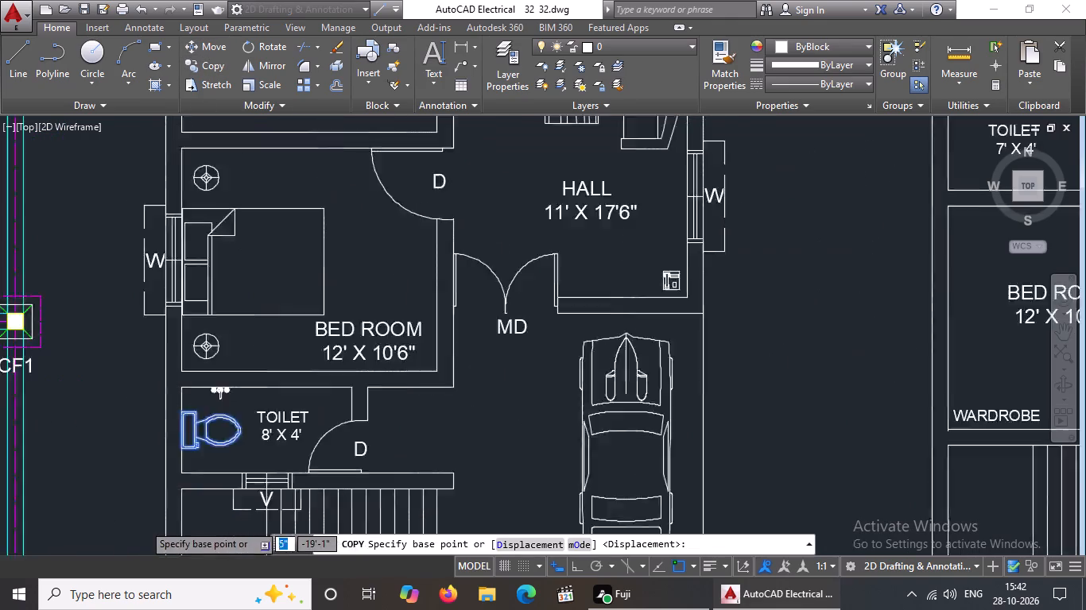
{"action": "scroll", "coordinate": [188, 422], "scroll_direction": "up", "scroll_amount": 2}
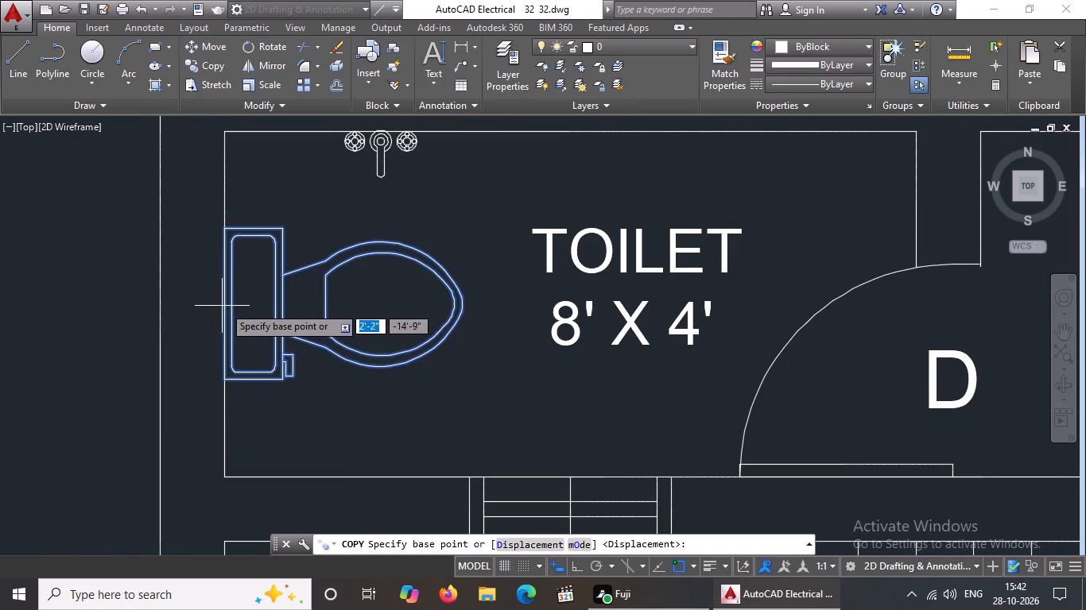
{"action": "left_click", "coordinate": [224, 304]}
{"action": "scroll", "coordinate": [274, 295], "scroll_direction": "down", "scroll_amount": 4}
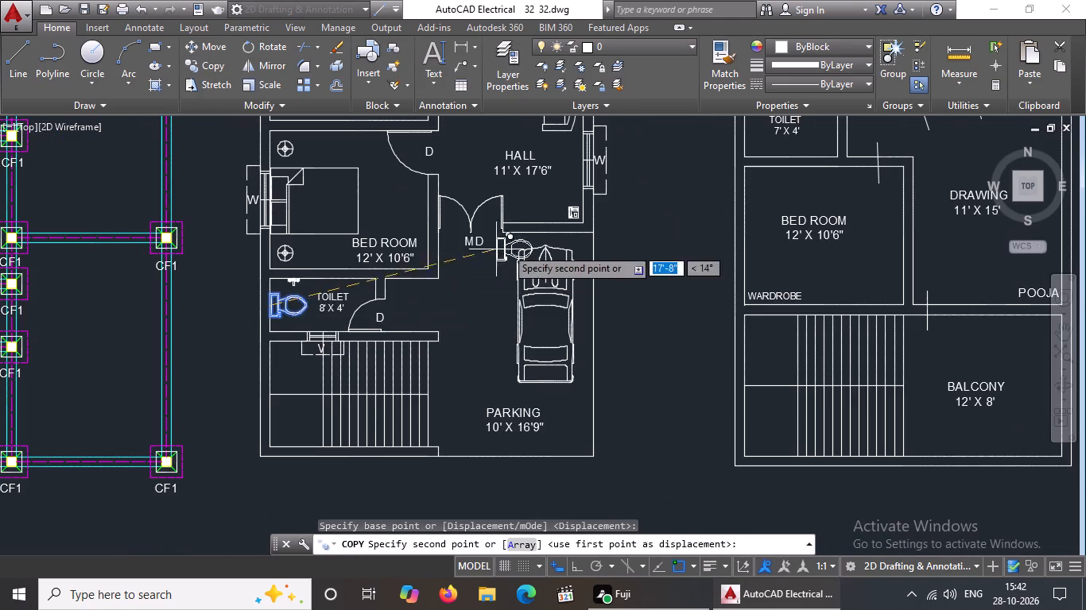
{"action": "scroll", "coordinate": [550, 261], "scroll_direction": "down", "scroll_amount": 2}
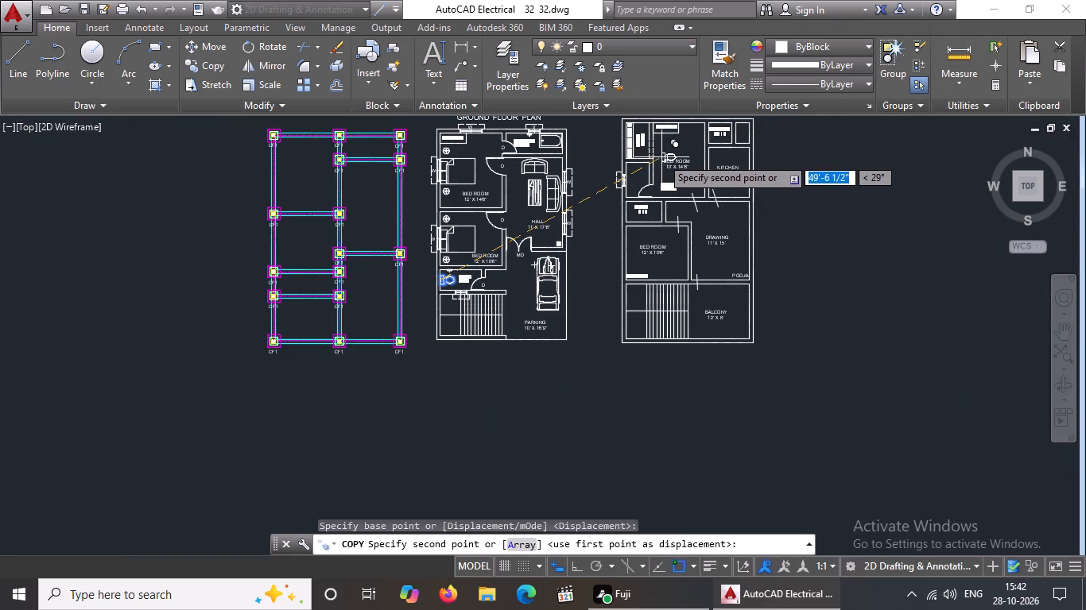
{"action": "scroll", "coordinate": [661, 149], "scroll_direction": "up", "scroll_amount": 1}
{"action": "middle_click_drag", "start_coordinate": [659, 152], "coordinate": [608, 276]}
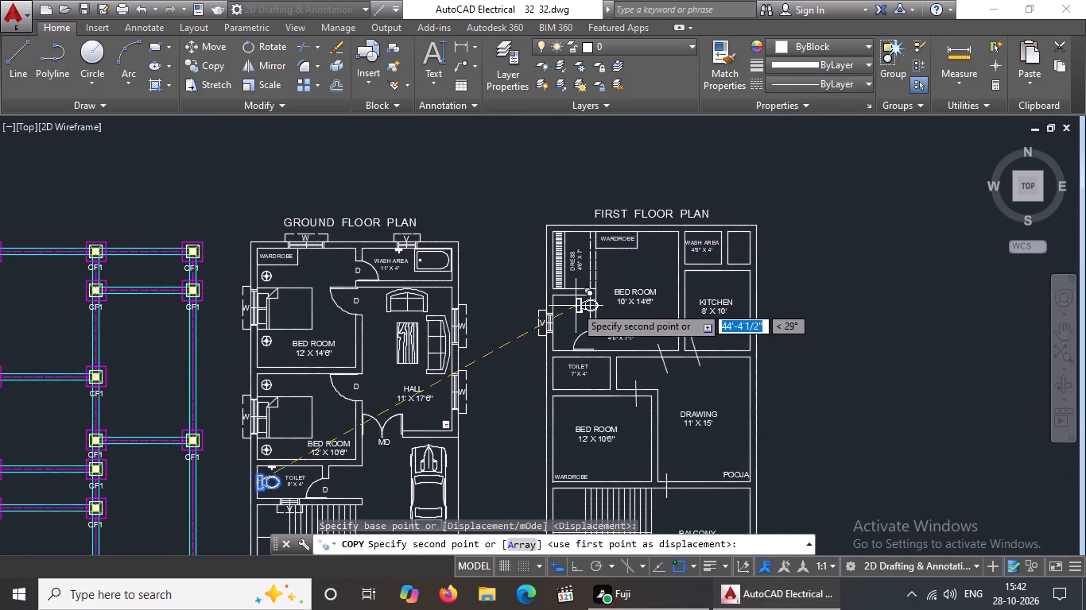
{"action": "scroll", "coordinate": [572, 309], "scroll_direction": "up", "scroll_amount": 3}
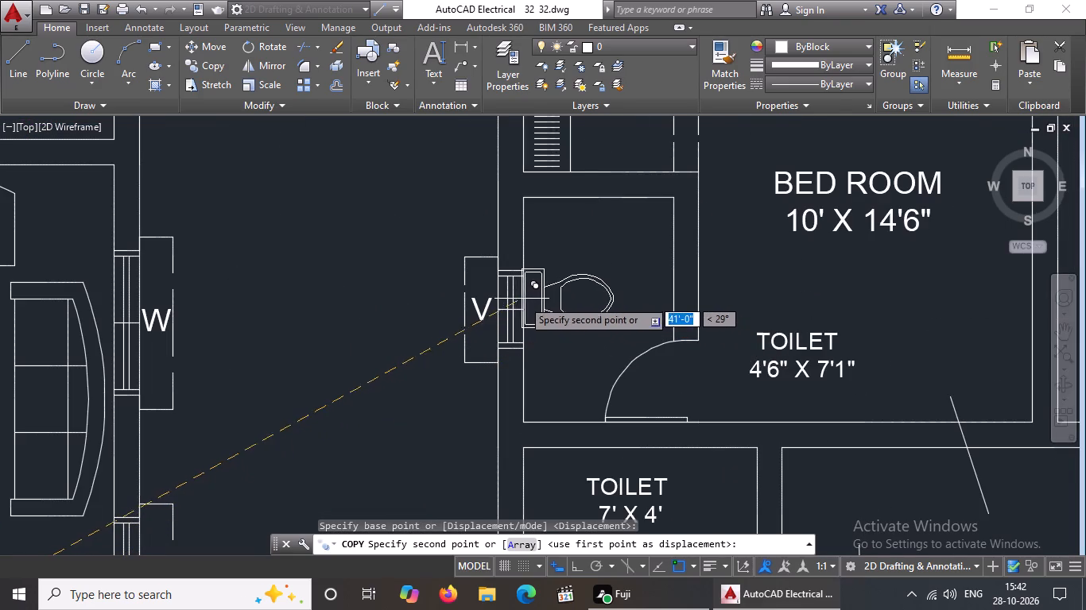
{"action": "left_click", "coordinate": [524, 301]}
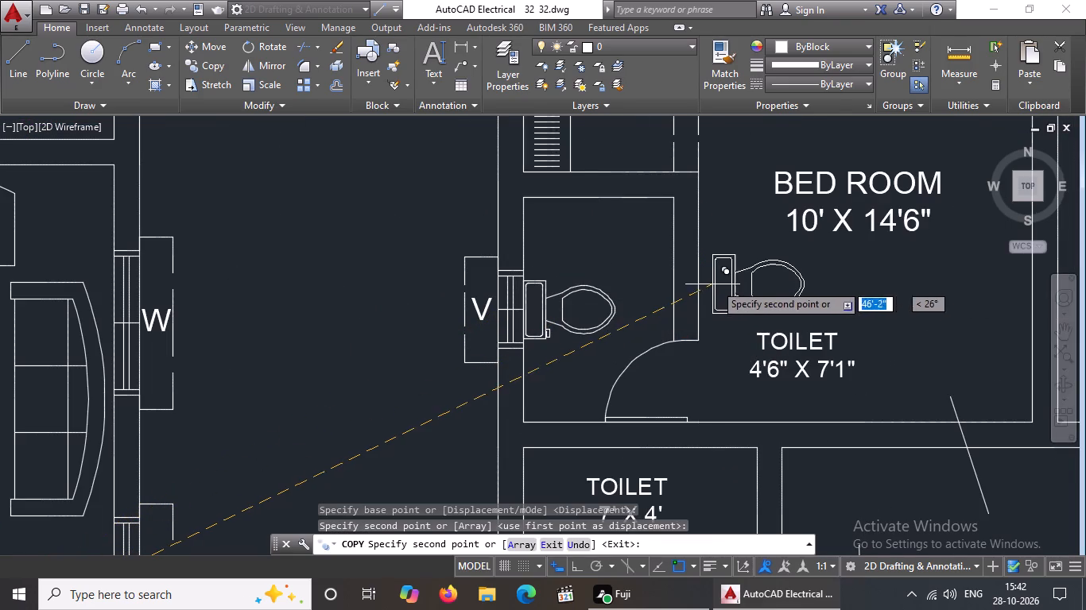
{"action": "key", "text": "Escape"}
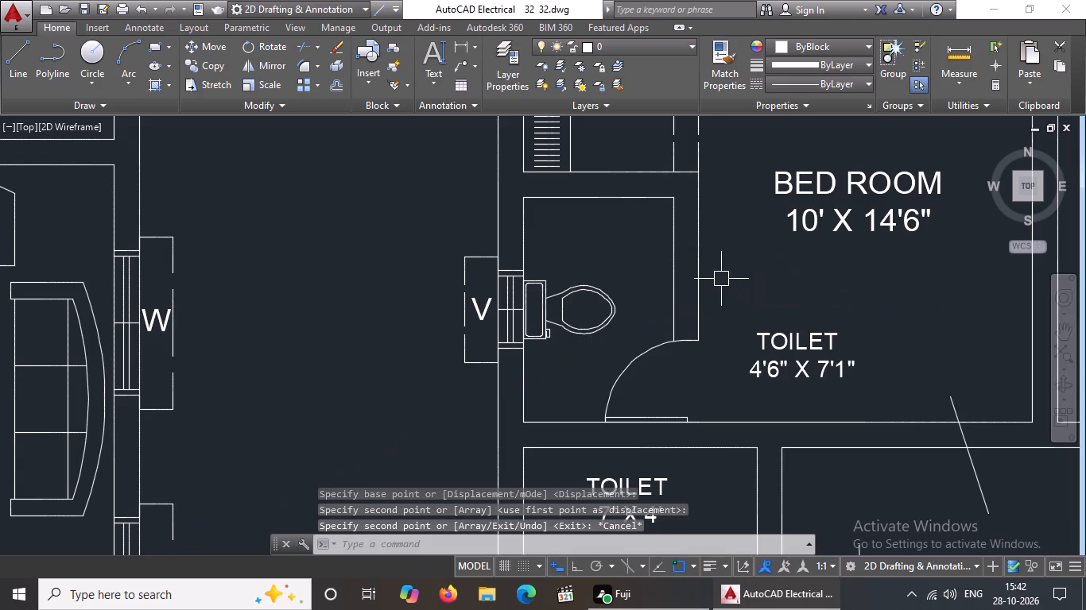
Move the TOILET 4'6" X 7'1" label from the first-floor bedroom back into its toilet, above the WC.
{"action": "scroll", "coordinate": [722, 279], "scroll_direction": "down", "scroll_amount": 2}
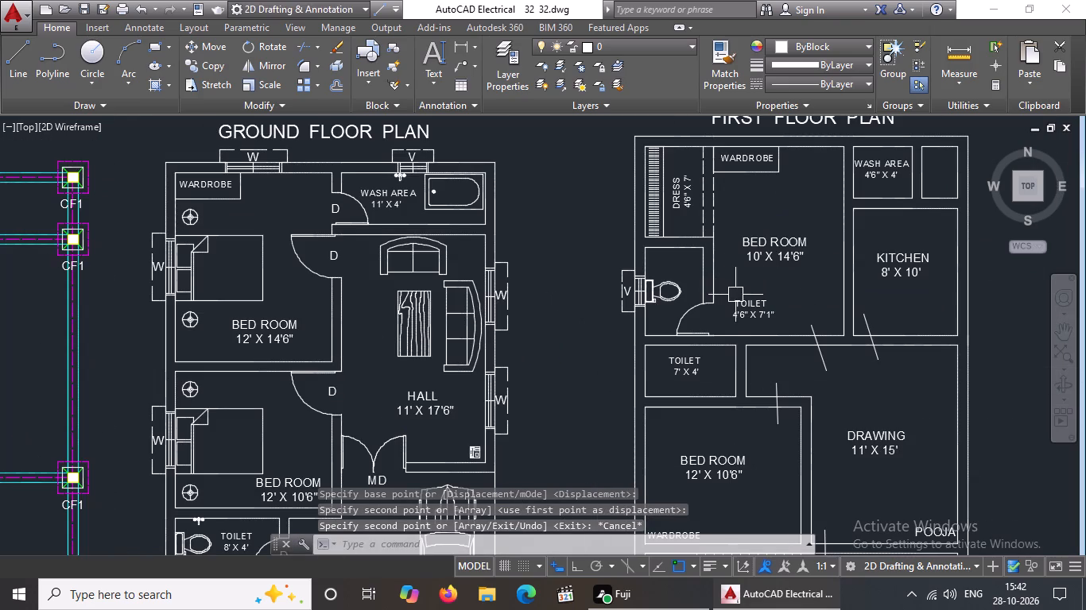
{"action": "left_click", "coordinate": [762, 316]}
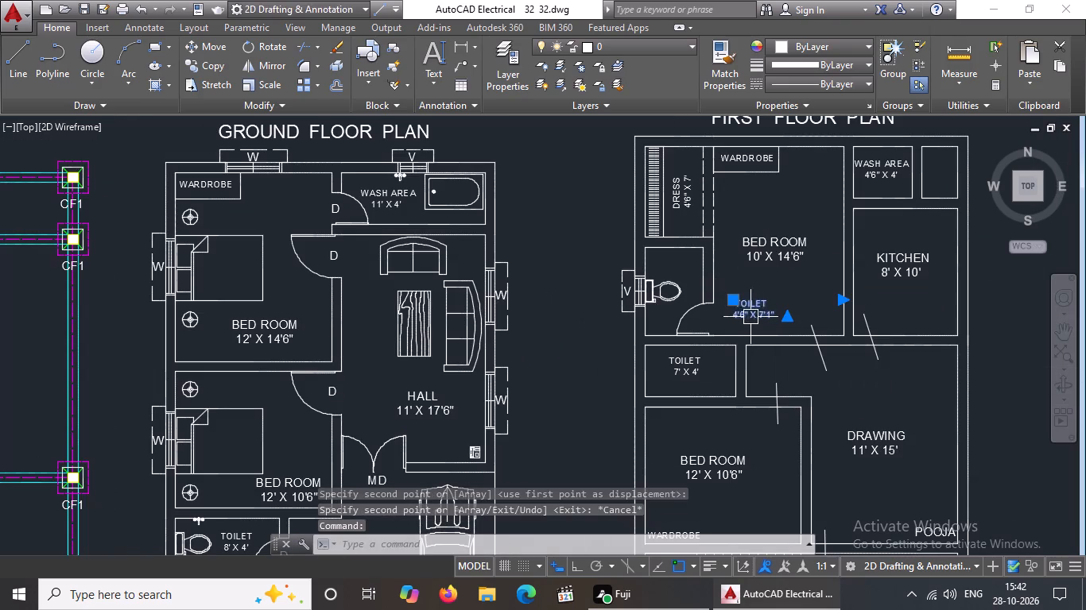
{"action": "left_click", "coordinate": [736, 301]}
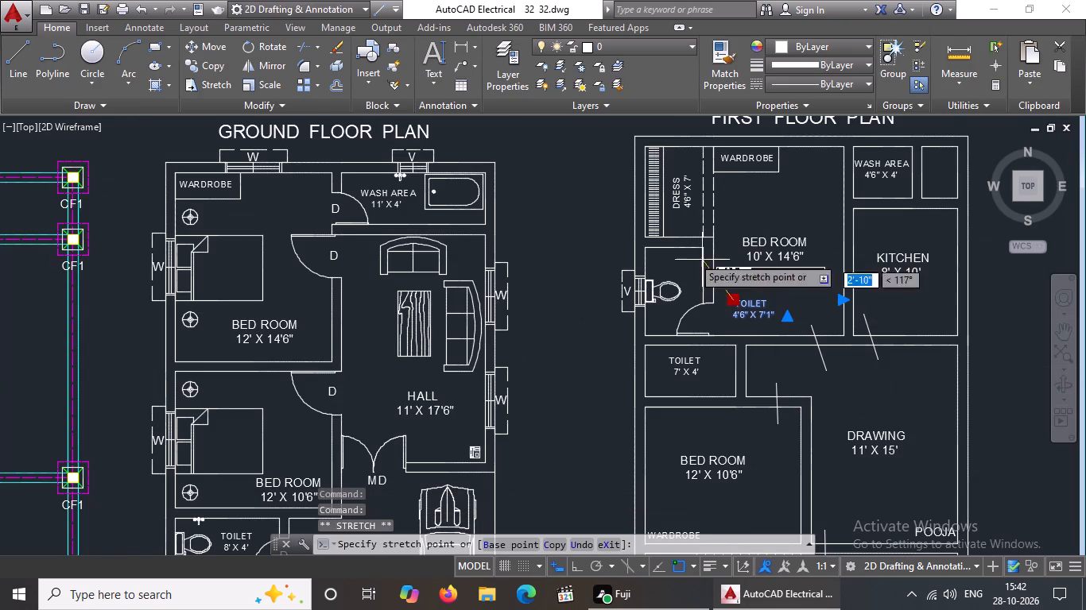
{"action": "scroll", "coordinate": [656, 259], "scroll_direction": "up", "scroll_amount": 2}
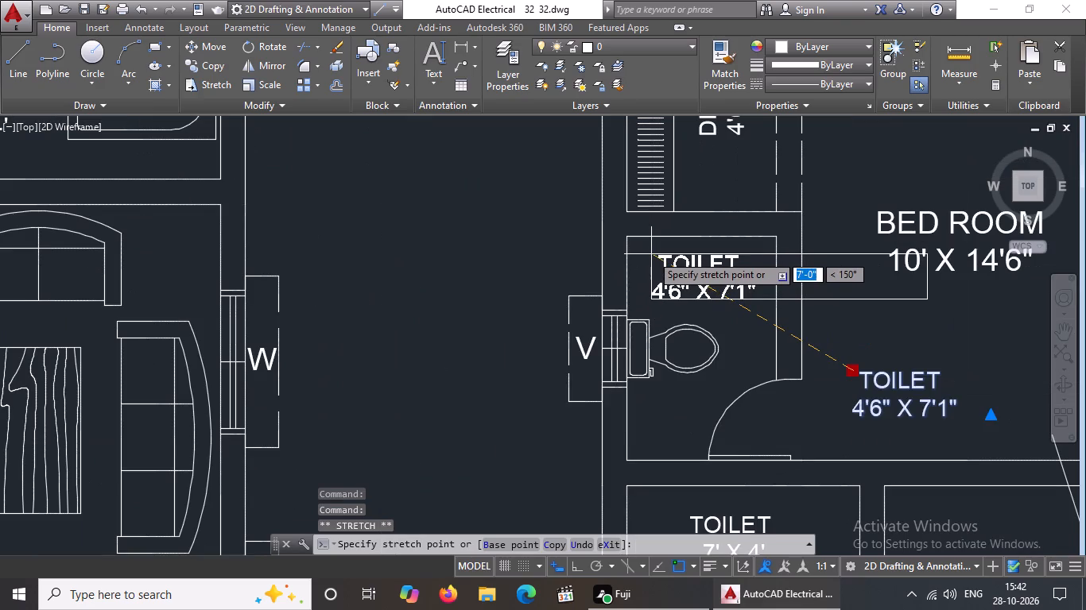
{"action": "left_click", "coordinate": [651, 254]}
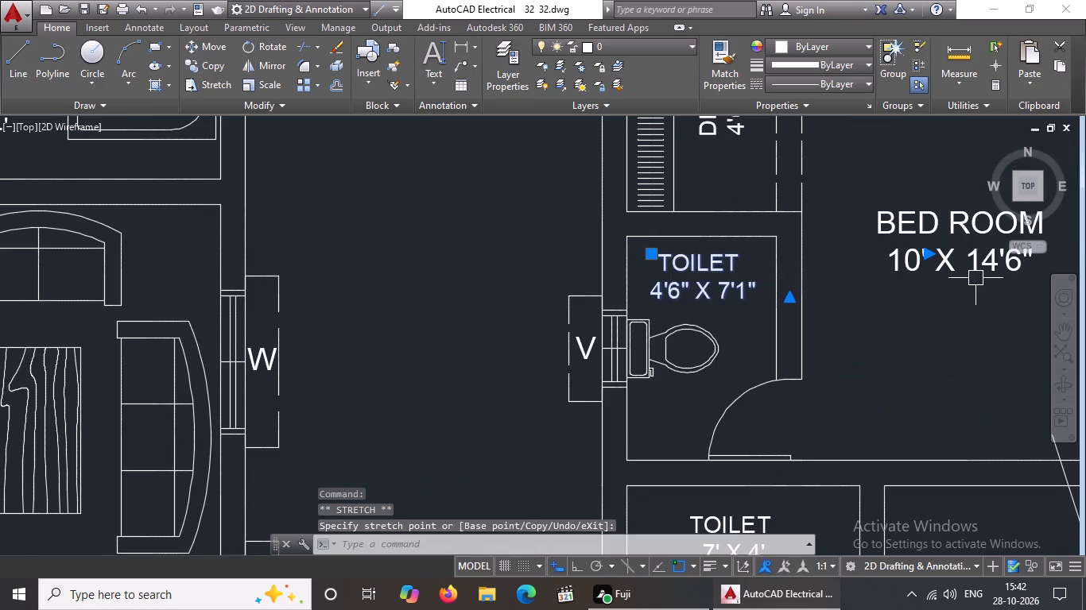
{"action": "key", "text": "Escape"}
Copy the tap fixture from the ground floor's 8' X 4' toilet into the first-floor 4'6" X 7'1" toilet, beside the door swing.
{"action": "scroll", "coordinate": [843, 275], "scroll_direction": "down", "scroll_amount": 2}
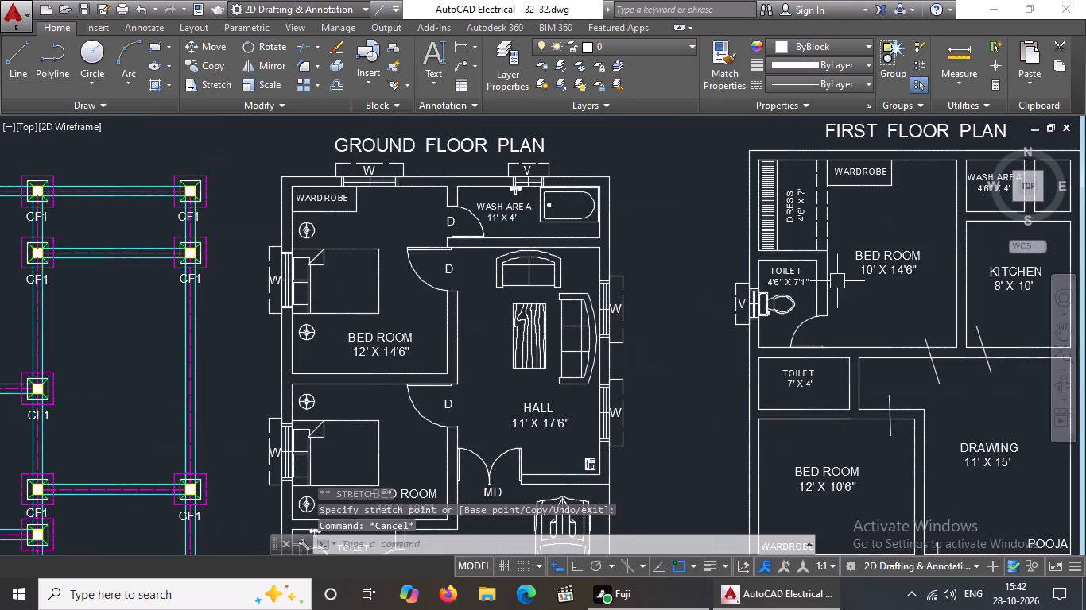
{"action": "scroll", "coordinate": [460, 440], "scroll_direction": "down", "scroll_amount": 2}
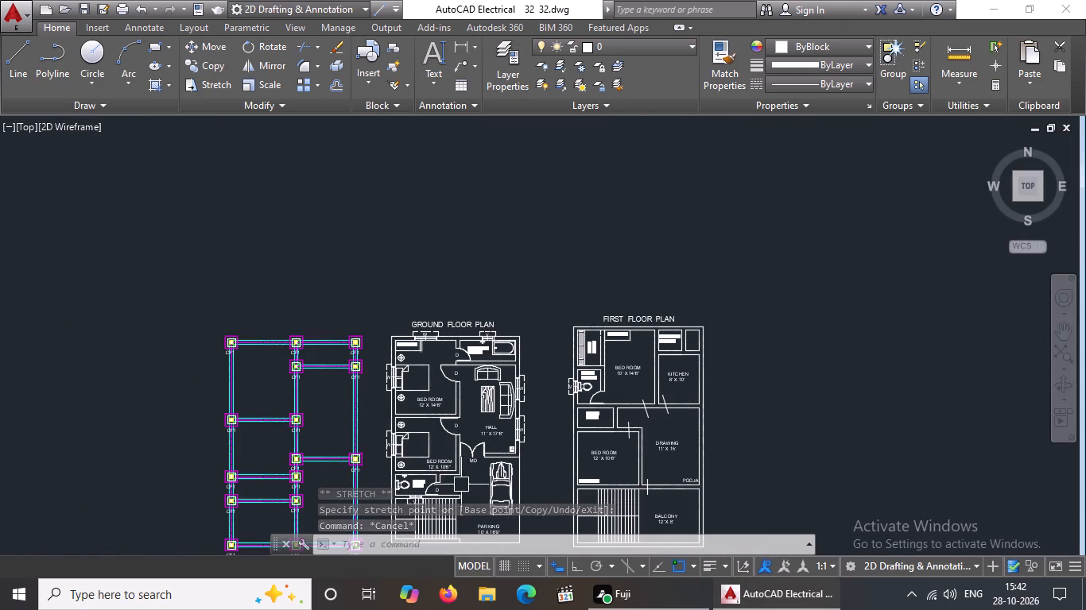
{"action": "scroll", "coordinate": [460, 396], "scroll_direction": "down", "scroll_amount": 1}
{"action": "scroll", "coordinate": [453, 494], "scroll_direction": "up", "scroll_amount": 3}
{"action": "scroll", "coordinate": [346, 311], "scroll_direction": "up", "scroll_amount": 1}
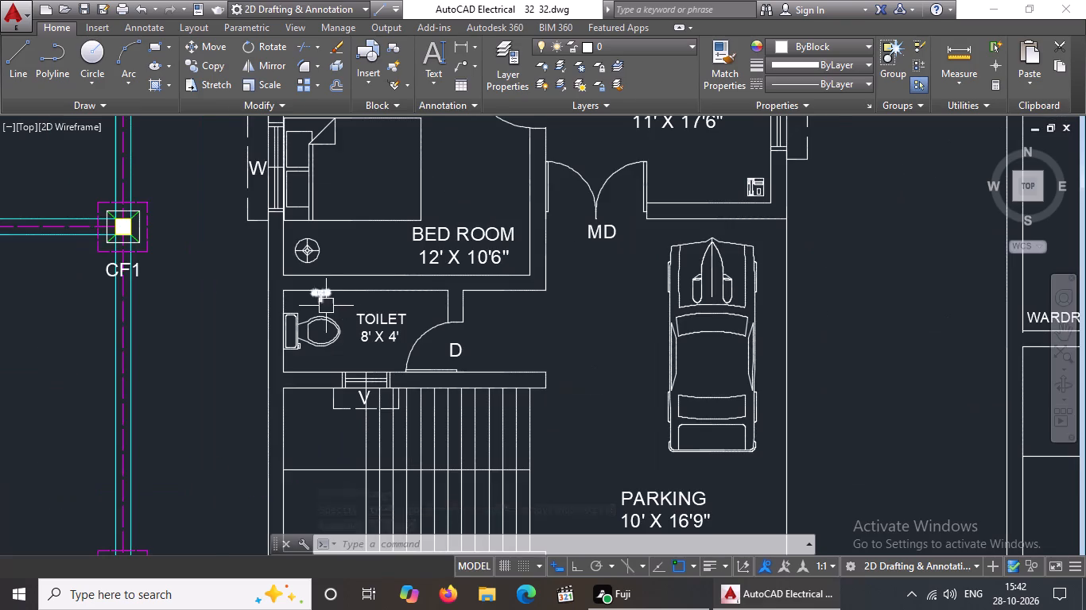
{"action": "scroll", "coordinate": [326, 306], "scroll_direction": "up", "scroll_amount": 2}
{"action": "left_click", "coordinate": [302, 280]}
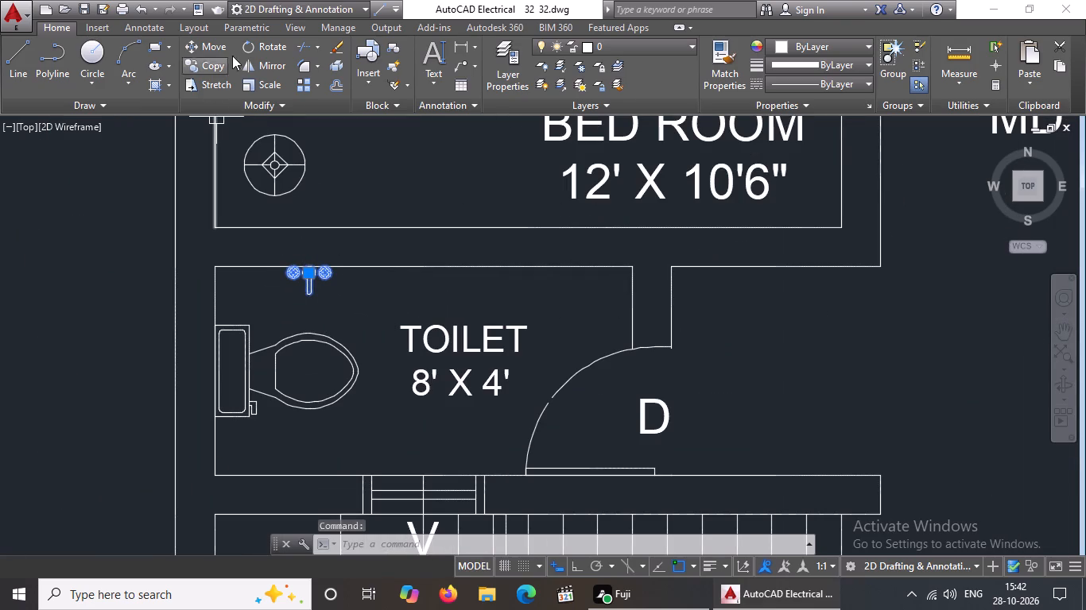
{"action": "left_click", "coordinate": [216, 64]}
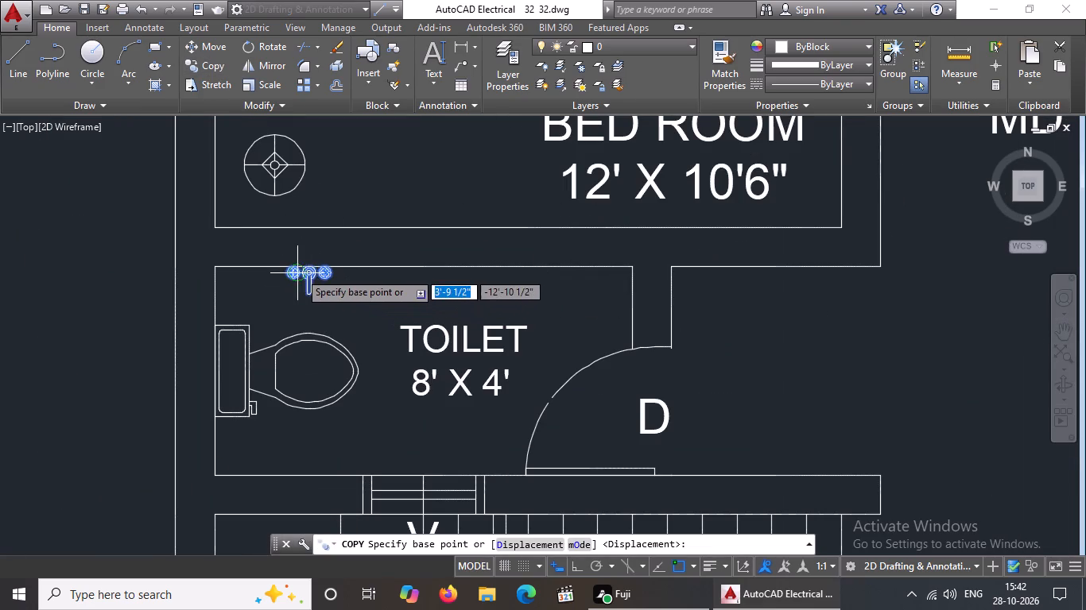
{"action": "left_click", "coordinate": [316, 276]}
{"action": "scroll", "coordinate": [308, 303], "scroll_direction": "down", "scroll_amount": 4}
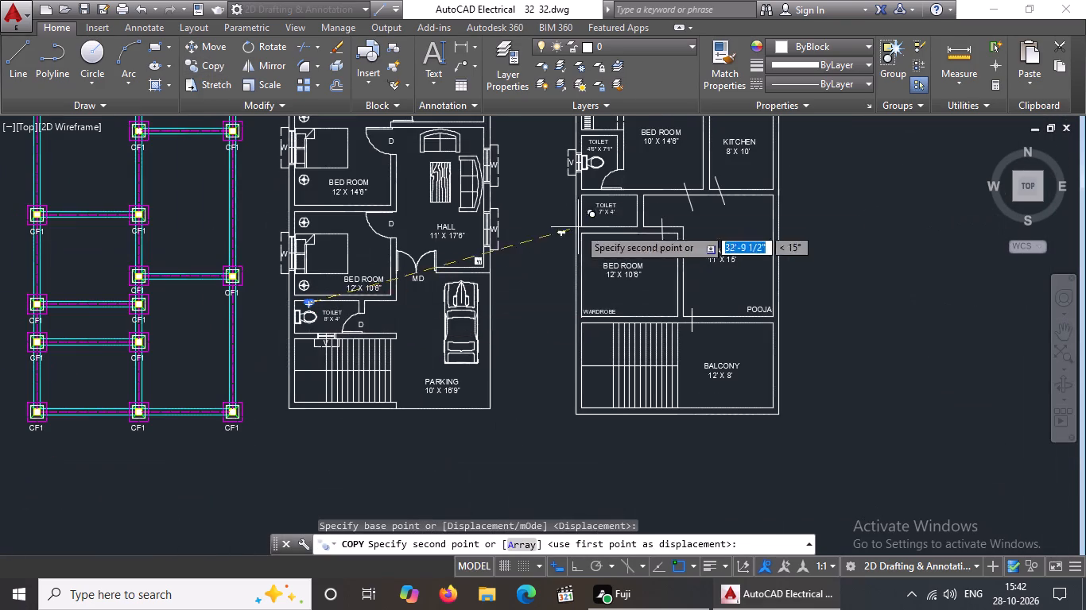
{"action": "scroll", "coordinate": [588, 179], "scroll_direction": "up", "scroll_amount": 3}
{"action": "left_click", "coordinate": [598, 189]}
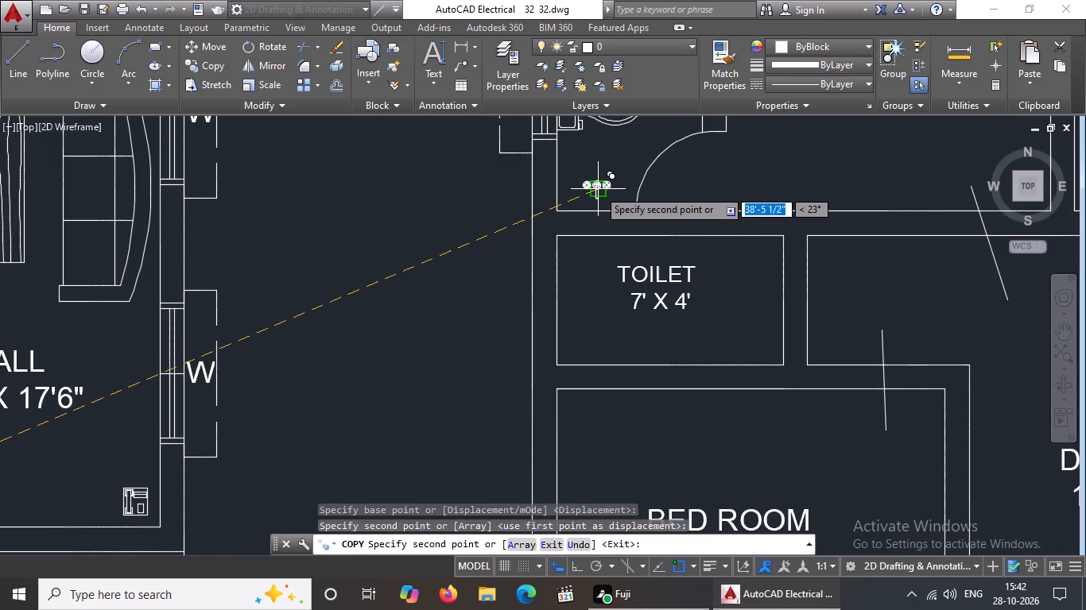
{"action": "key", "text": "Escape"}
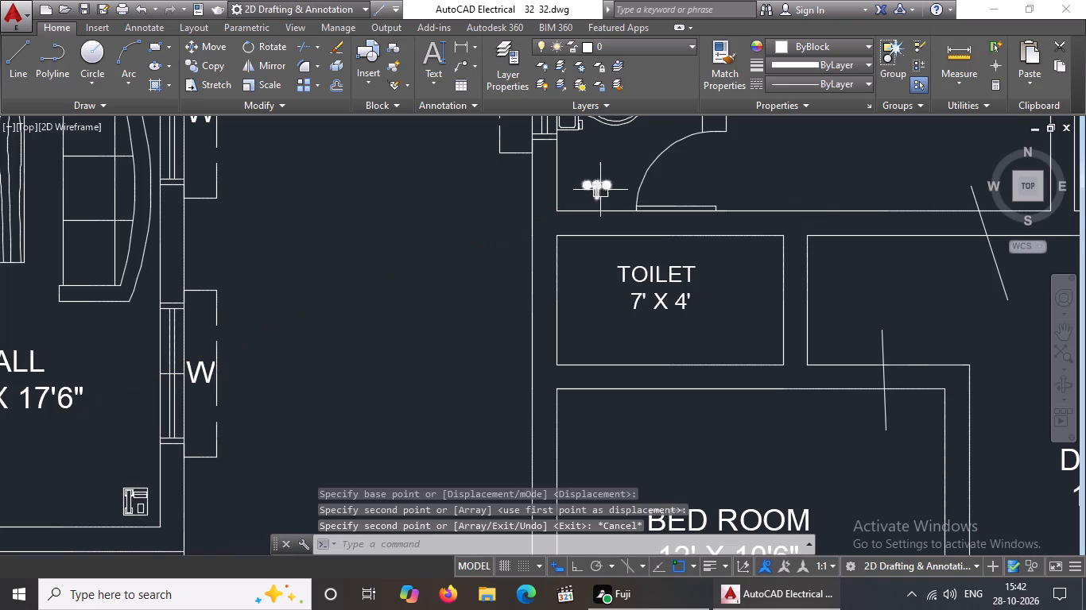
Rotate the copied tap in the first-floor 4'6" X 7'1" toilet by 180 degrees, with Ortho on.
{"action": "left_click", "coordinate": [572, 171]}
{"action": "left_click", "coordinate": [617, 206]}
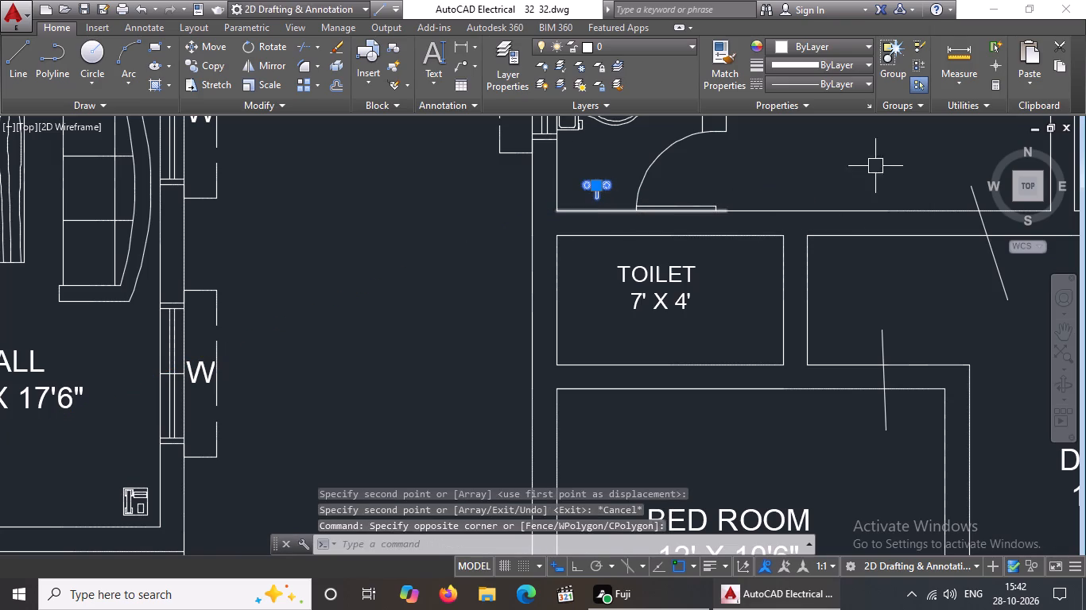
{"action": "left_click", "coordinate": [270, 40]}
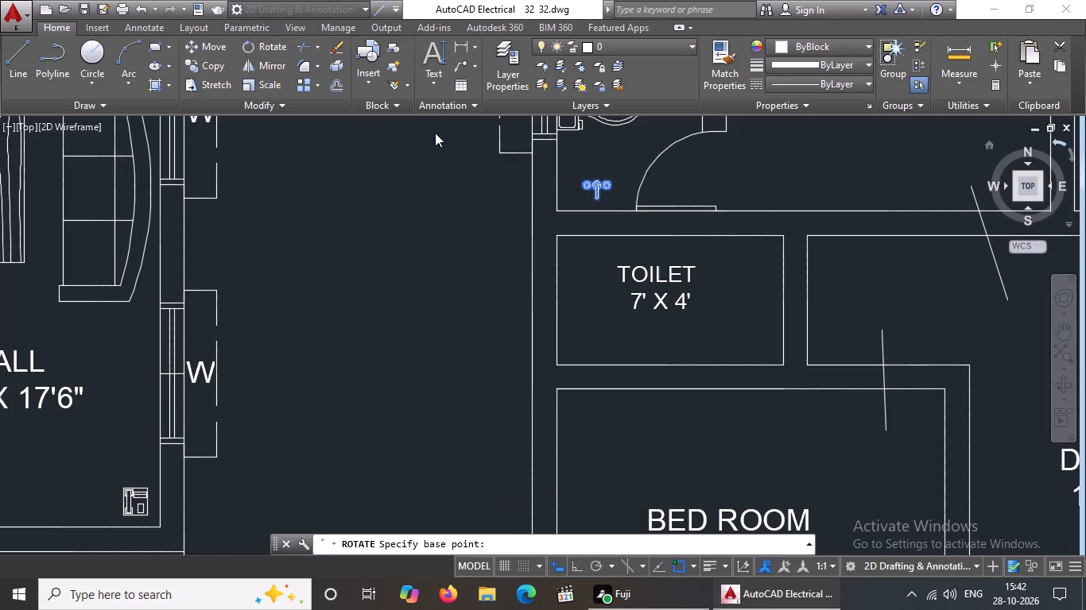
{"action": "left_click", "coordinate": [598, 178]}
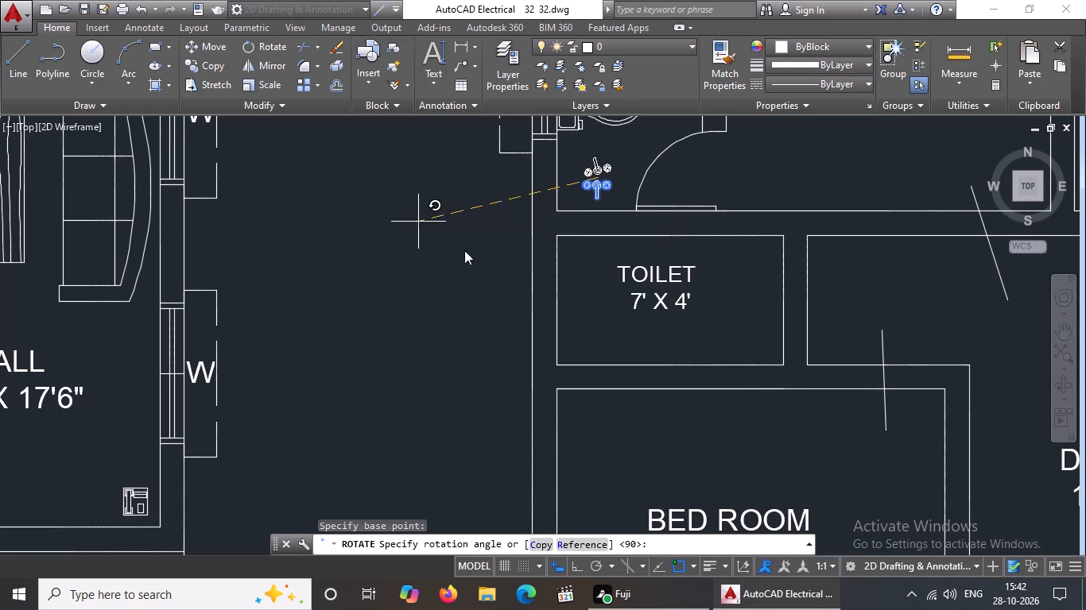
{"action": "left_click", "coordinate": [578, 566]}
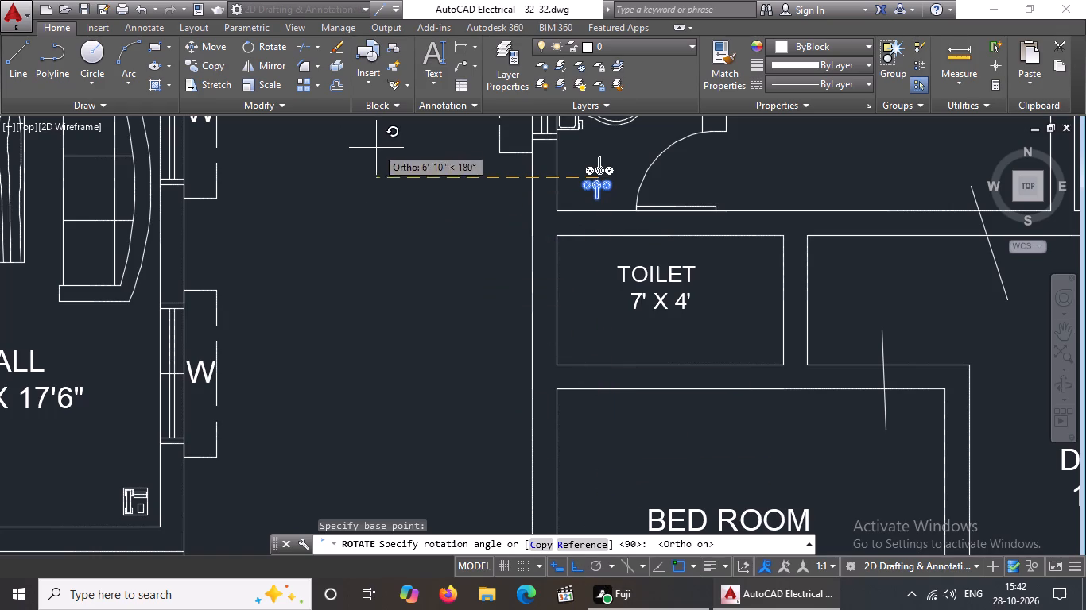
{"action": "left_click", "coordinate": [374, 174]}
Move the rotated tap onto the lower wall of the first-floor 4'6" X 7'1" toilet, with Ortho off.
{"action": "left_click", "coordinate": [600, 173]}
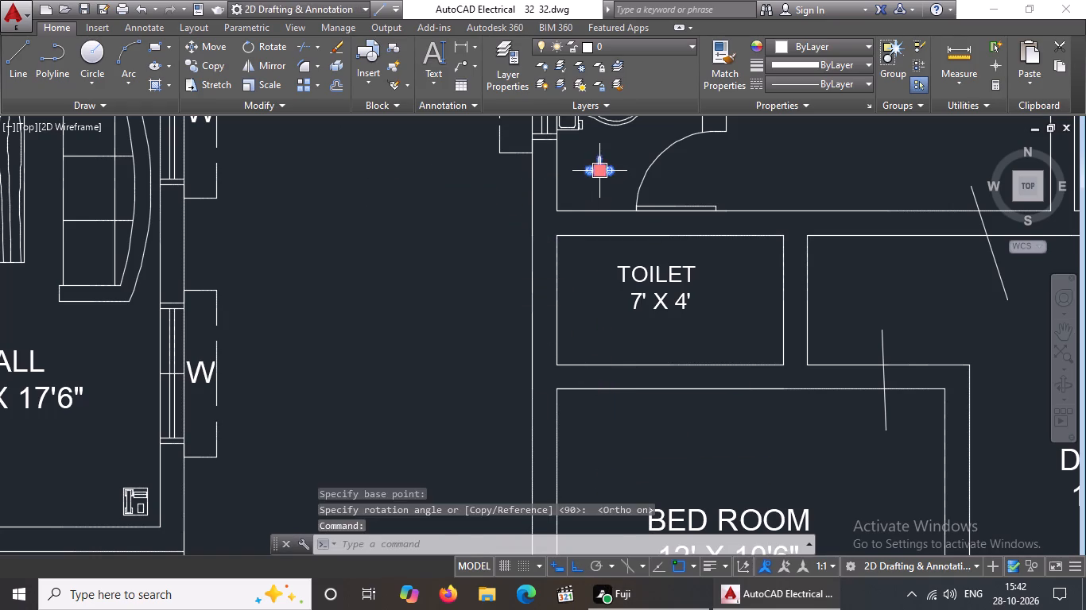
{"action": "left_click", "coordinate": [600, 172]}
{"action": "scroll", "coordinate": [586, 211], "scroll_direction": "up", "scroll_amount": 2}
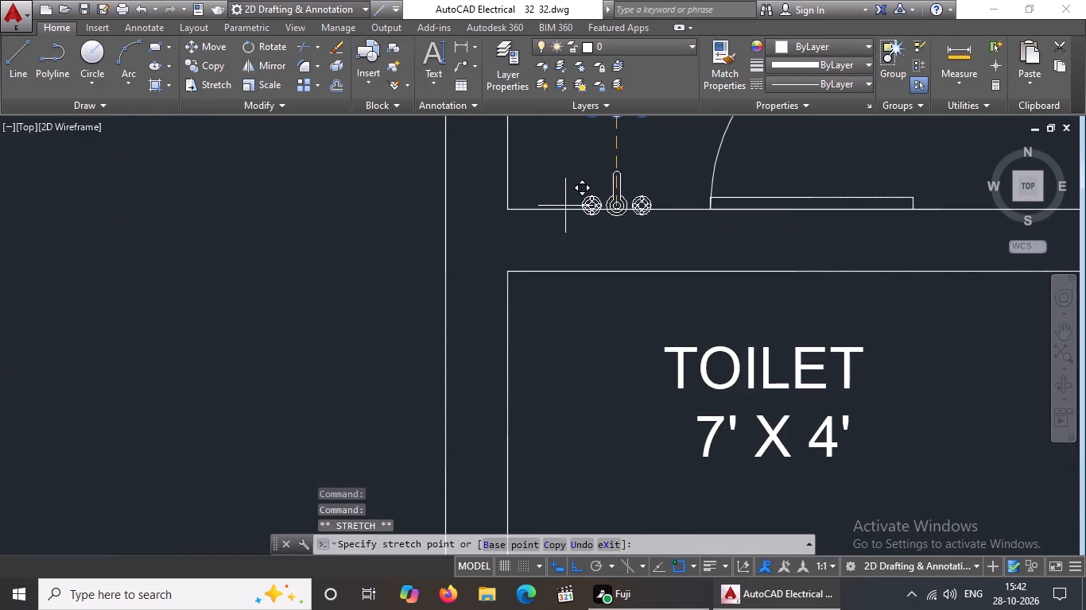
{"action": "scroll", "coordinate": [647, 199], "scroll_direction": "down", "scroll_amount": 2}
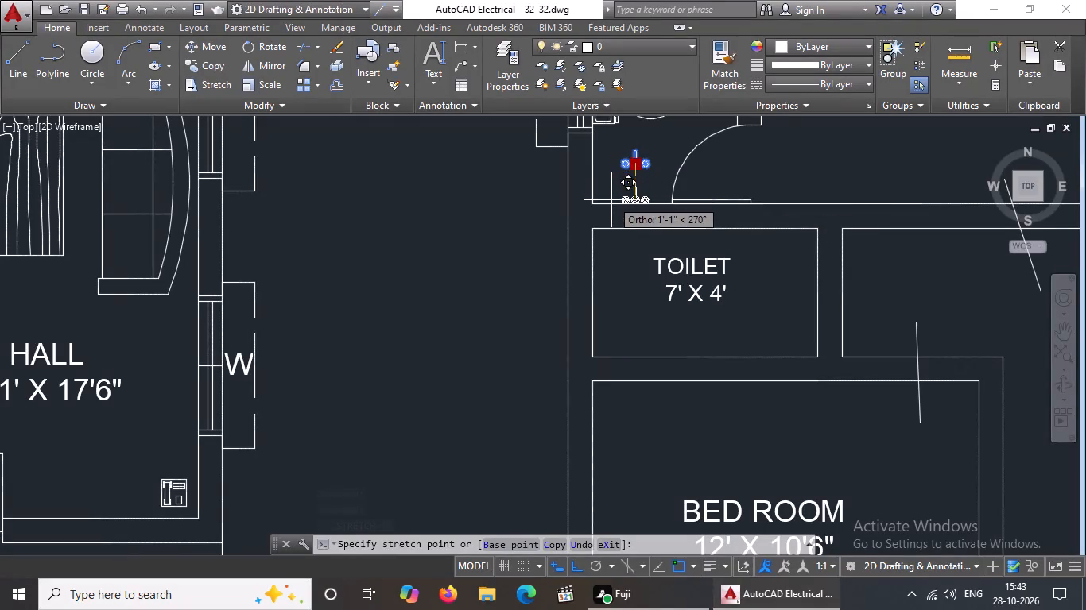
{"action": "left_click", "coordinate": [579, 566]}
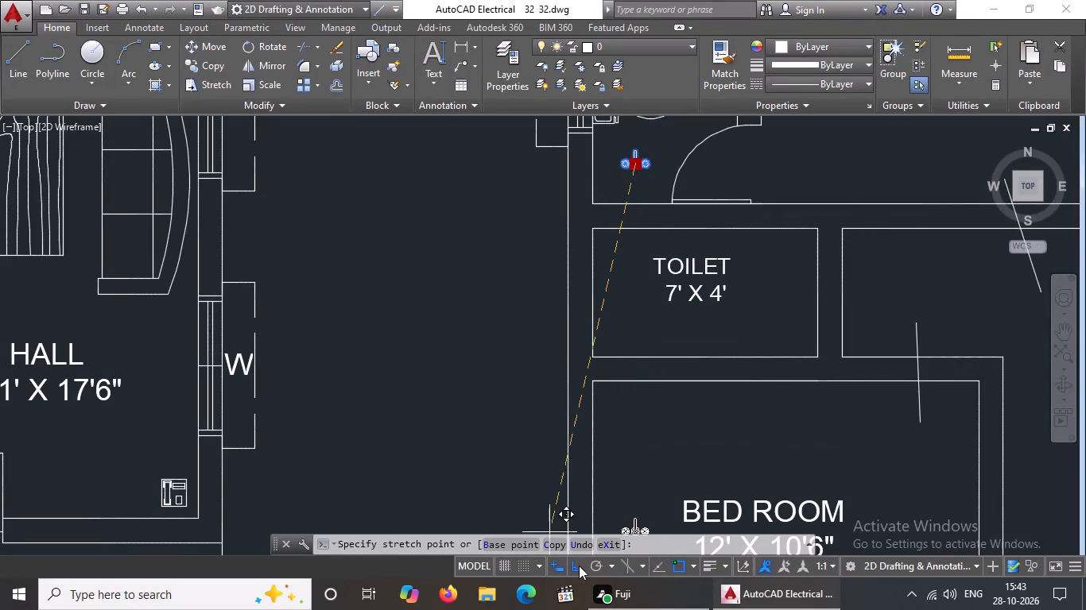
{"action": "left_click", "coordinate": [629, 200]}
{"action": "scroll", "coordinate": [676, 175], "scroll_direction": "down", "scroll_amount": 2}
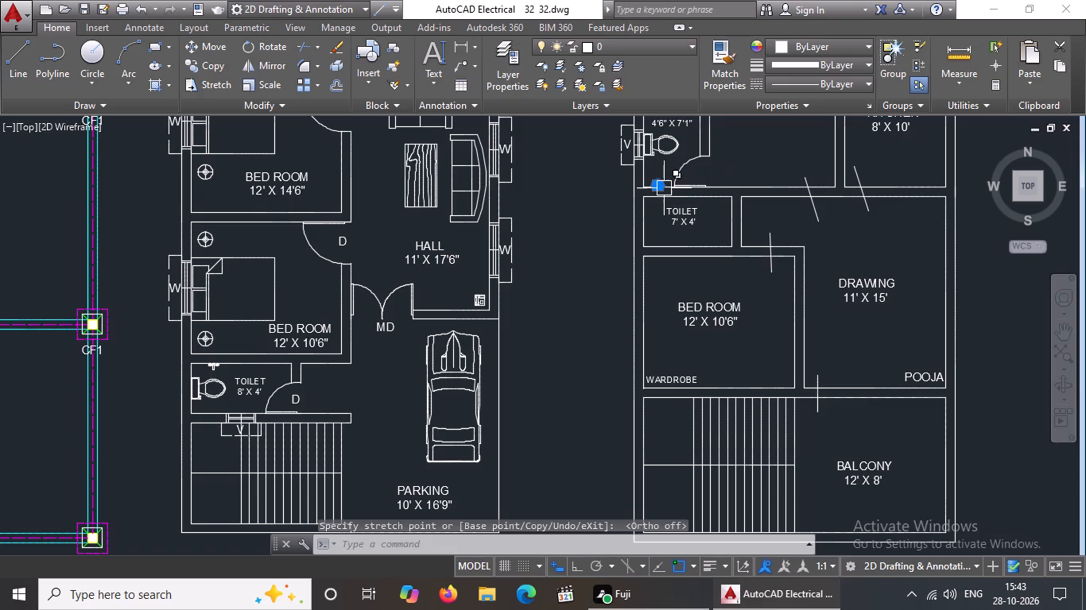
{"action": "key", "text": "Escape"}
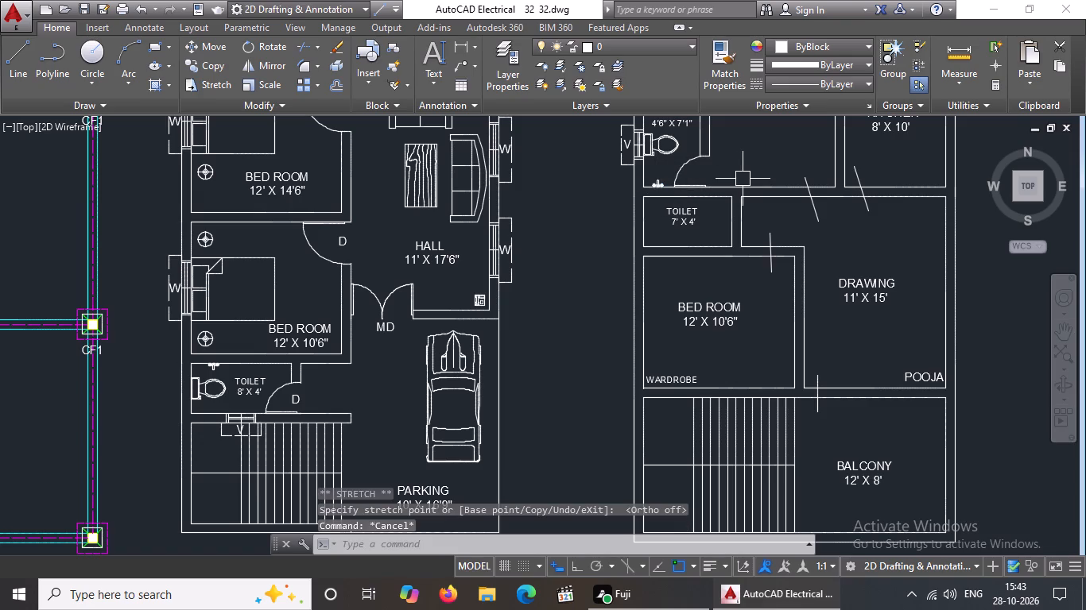
Rotate the first-floor toilet's tap a quarter turn clockwise so its spout points away from the outer wall.
{"action": "scroll", "coordinate": [703, 184], "scroll_direction": "up", "scroll_amount": 2}
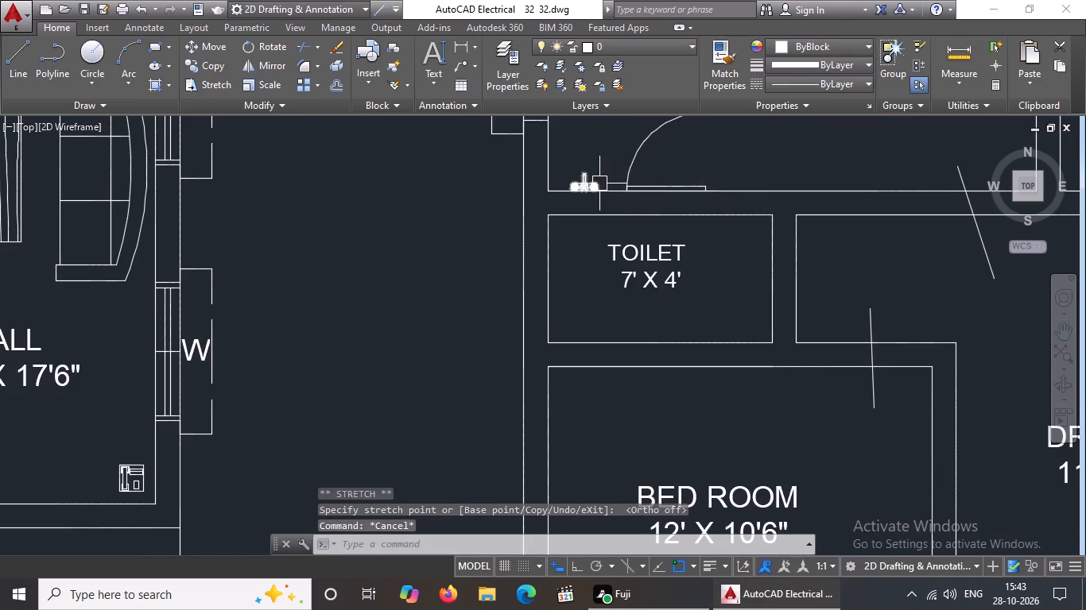
{"action": "scroll", "coordinate": [593, 189], "scroll_direction": "down", "scroll_amount": 1}
{"action": "scroll", "coordinate": [589, 181], "scroll_direction": "up", "scroll_amount": 3}
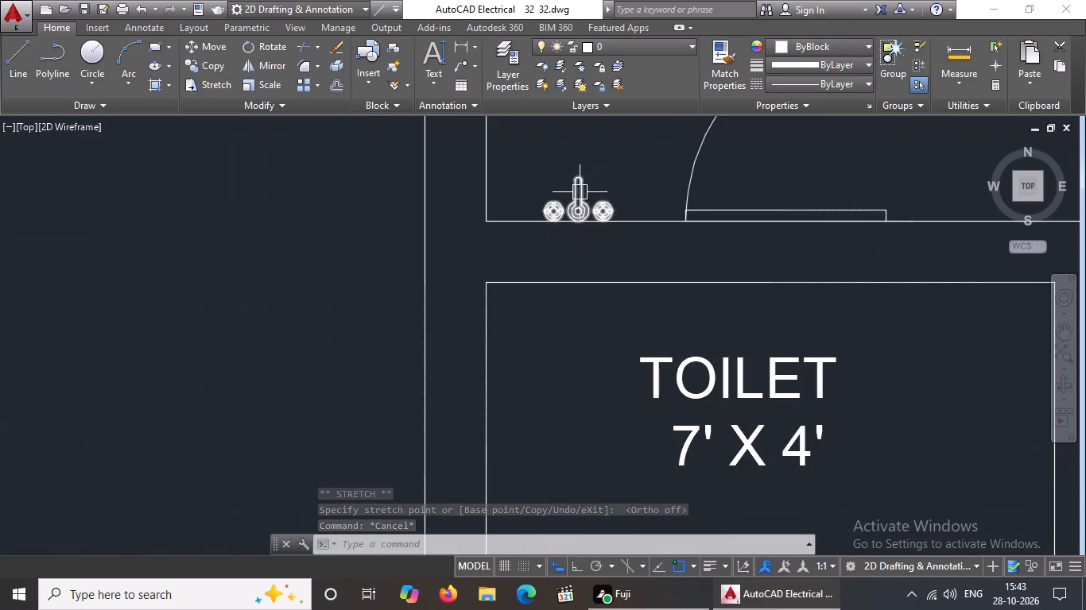
{"action": "left_click", "coordinate": [580, 194]}
{"action": "left_click", "coordinate": [277, 48]}
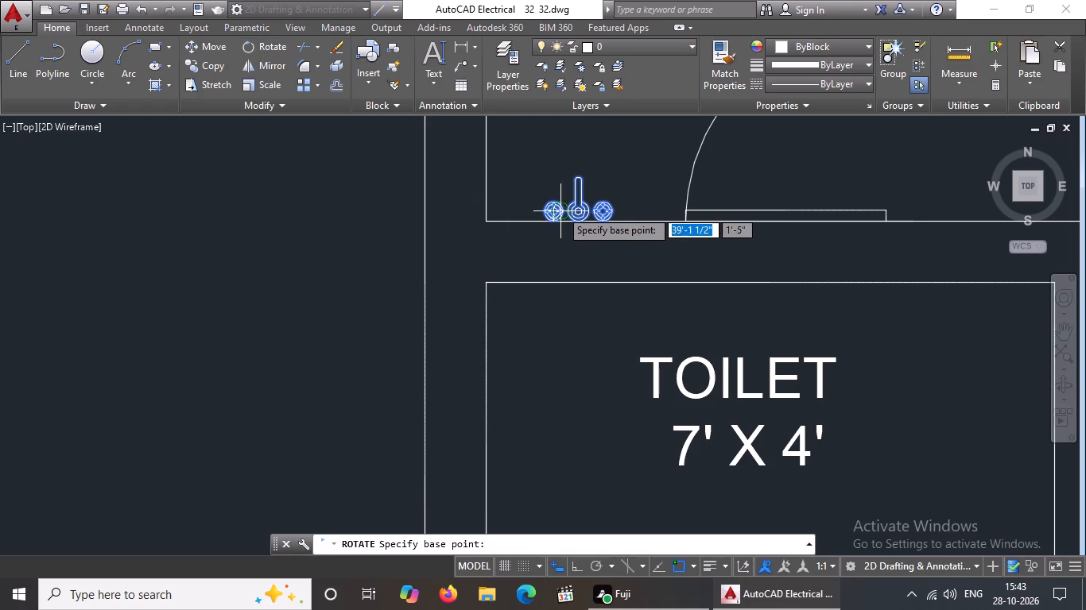
{"action": "left_click_drag", "start_coordinate": [561, 210], "coordinate": [564, 200]}
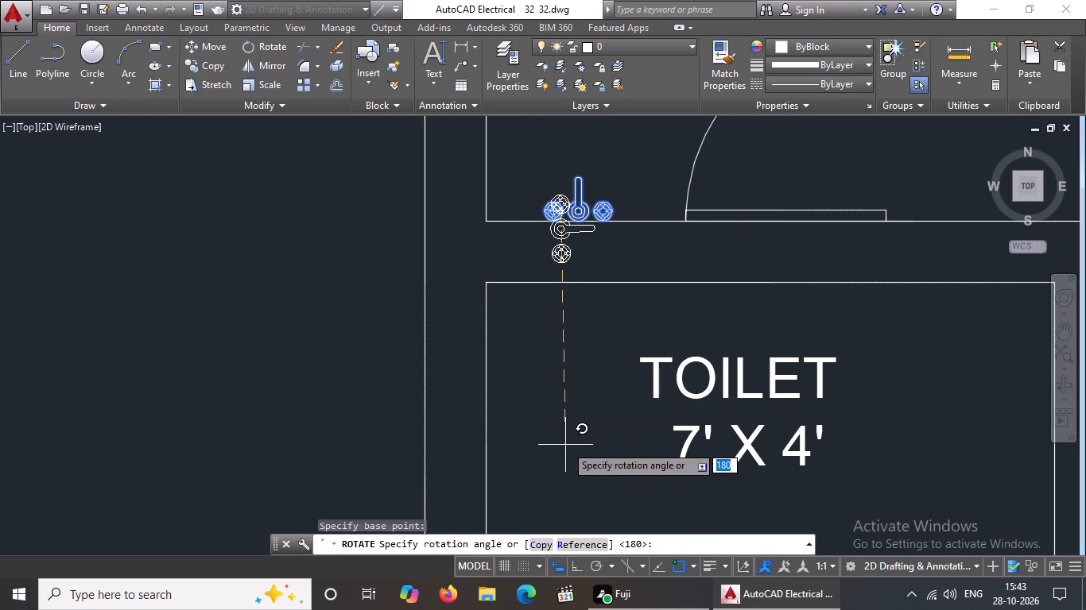
{"action": "left_click", "coordinate": [562, 468]}
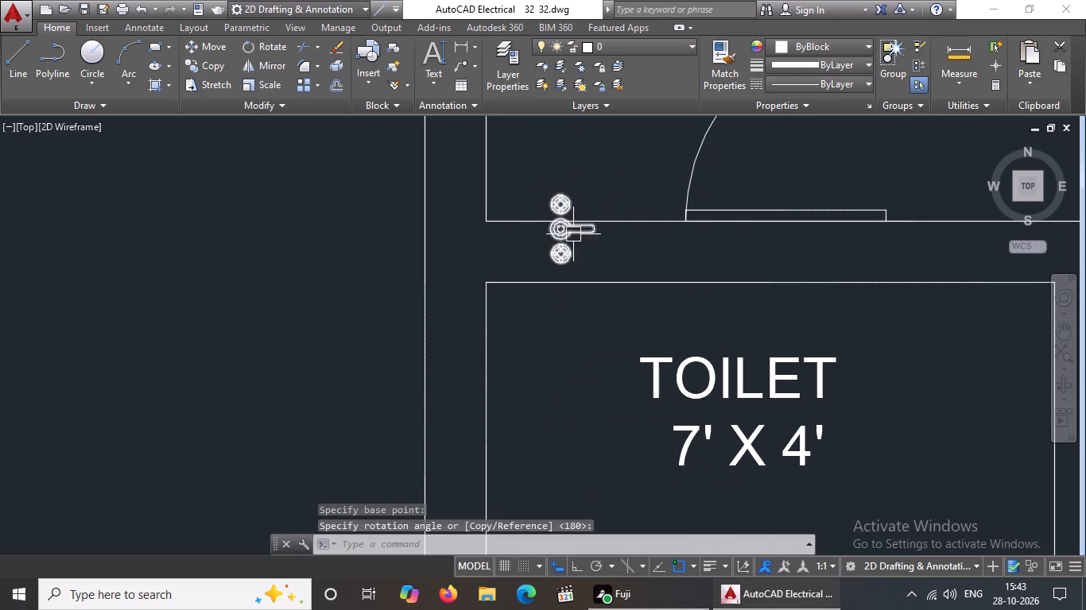
Move the tap onto the outer wall of the first-floor 4'6" X 7'1" toilet, just below the WC.
{"action": "left_click", "coordinate": [572, 235]}
{"action": "left_click", "coordinate": [556, 227]}
{"action": "scroll", "coordinate": [557, 224], "scroll_direction": "down", "scroll_amount": 4}
{"action": "scroll", "coordinate": [550, 207], "scroll_direction": "up", "scroll_amount": 3}
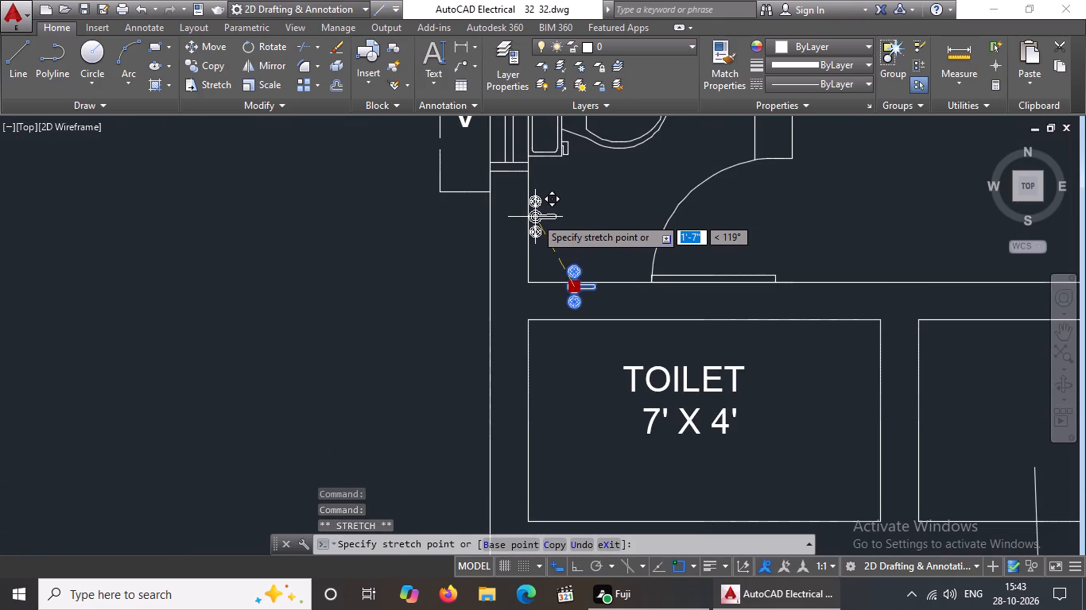
{"action": "left_click", "coordinate": [536, 218]}
{"action": "scroll", "coordinate": [572, 217], "scroll_direction": "down", "scroll_amount": 3}
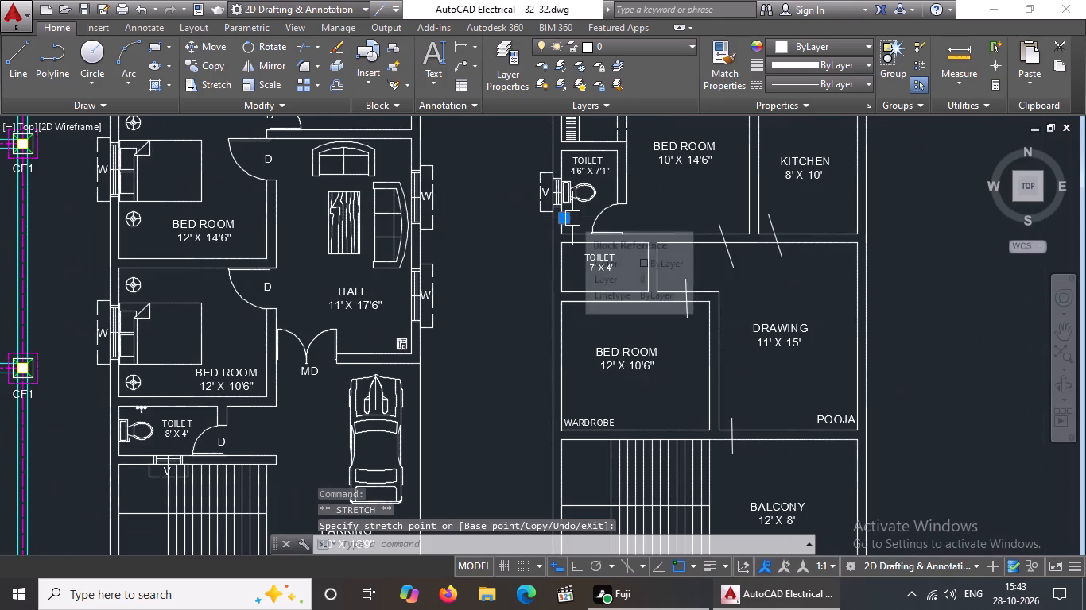
{"action": "key", "text": "Escape"}
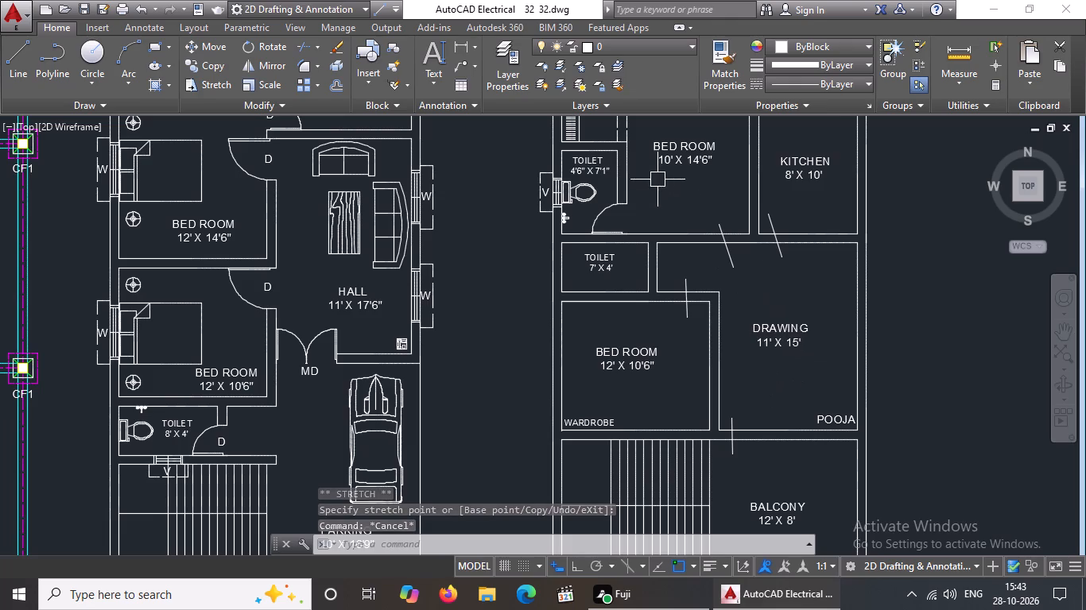
Delete the slanted marker line crossing the wall between the first floor's 10' X 14'6" bedroom and the drawing room.
{"action": "middle_click_drag", "start_coordinate": [657, 180], "coordinate": [641, 269]}
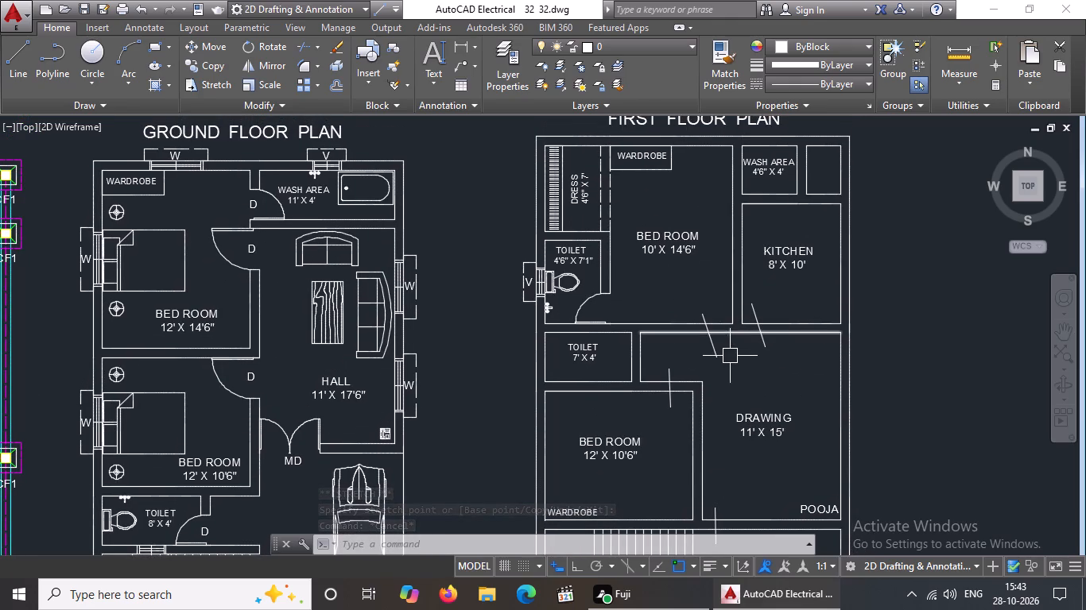
{"action": "left_click", "coordinate": [719, 350]}
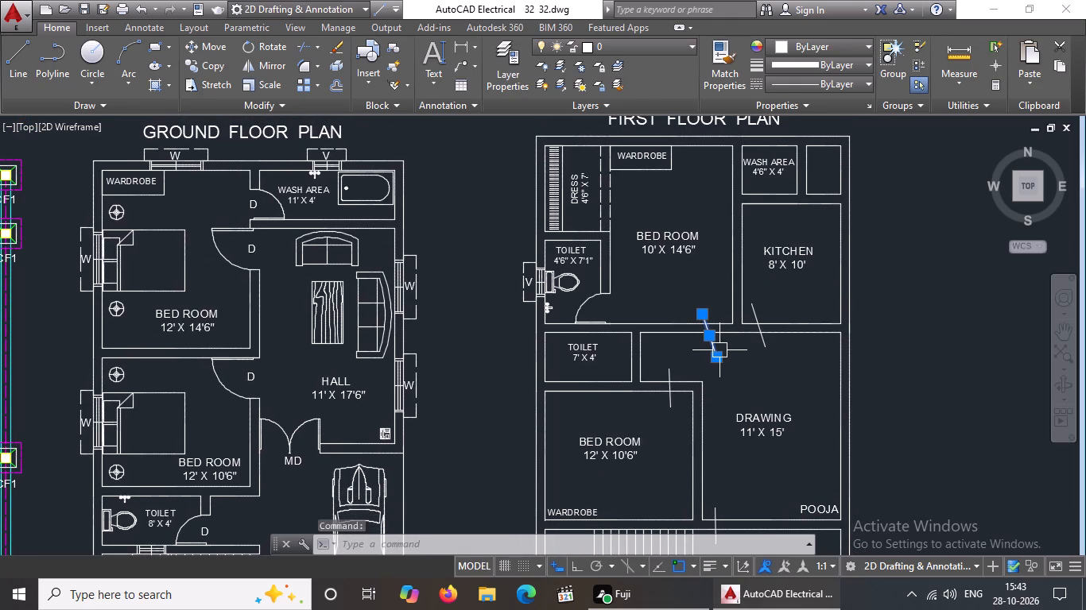
{"action": "key", "text": "Delete"}
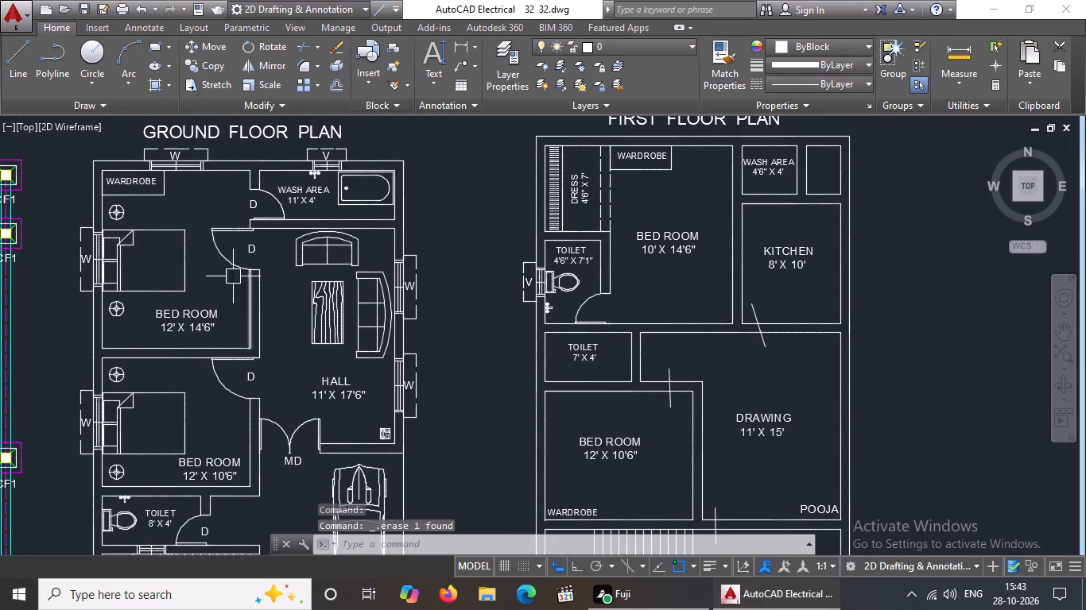
Copy the door of the ground floor's 12' X 14'6" bedroom into the first floor's 10' X 14'6" bedroom.
{"action": "left_click", "coordinate": [218, 257]}
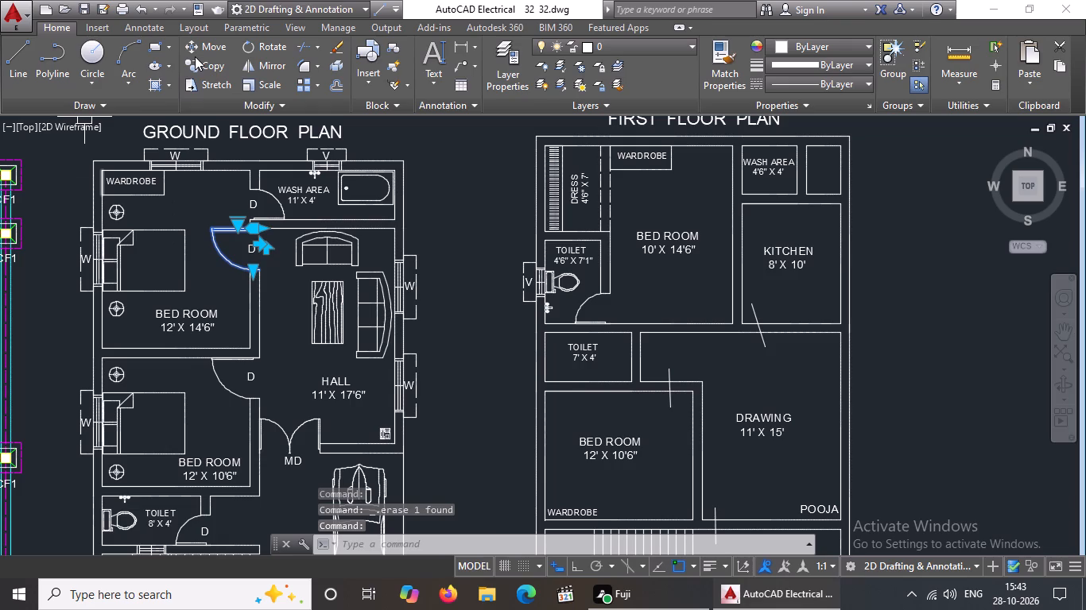
{"action": "left_click", "coordinate": [200, 69]}
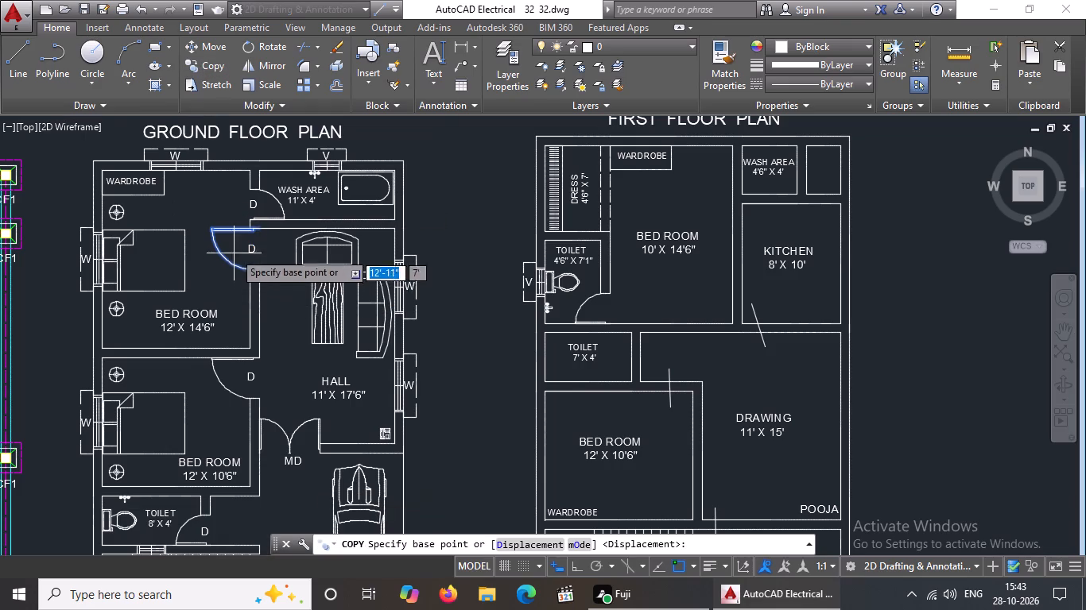
{"action": "left_click", "coordinate": [235, 245]}
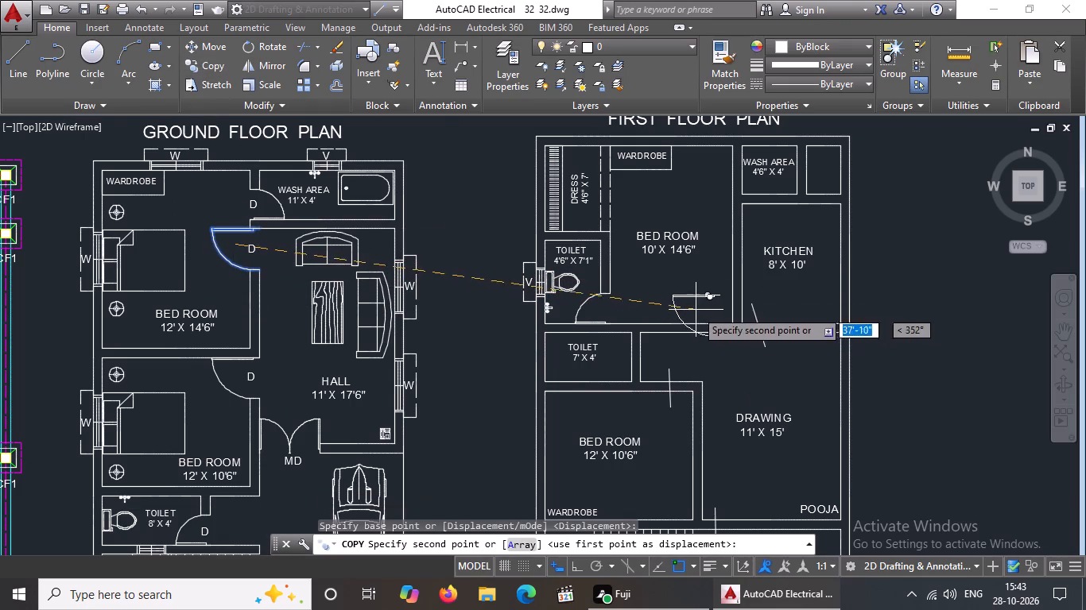
{"action": "left_click", "coordinate": [685, 294]}
{"action": "key", "text": "Escape"}
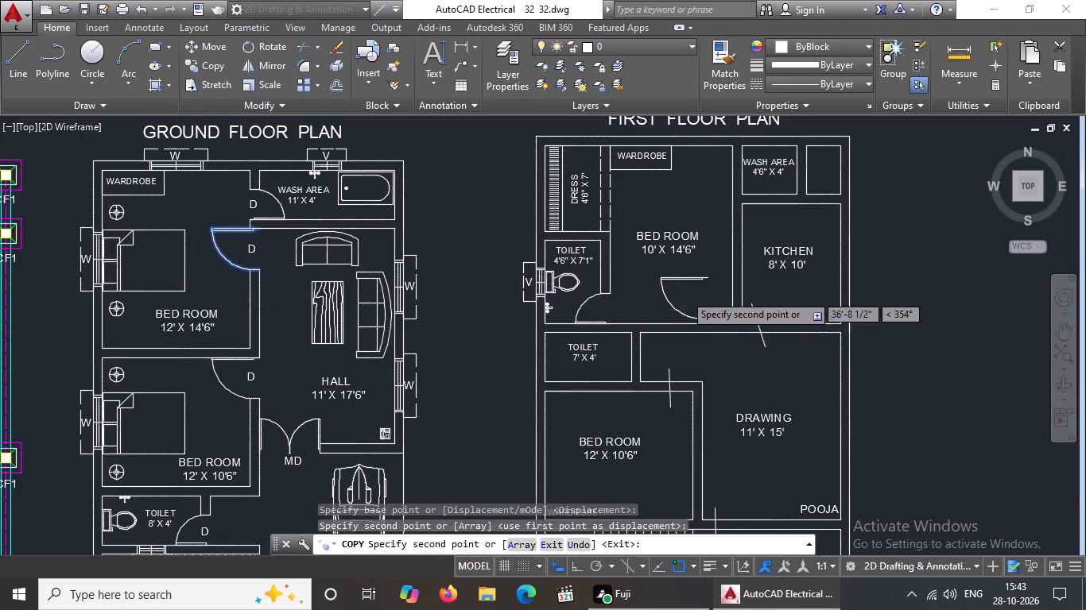
Extend the wall line between the first floor's 10' X 14'6" bedroom and the kitchen down to the drawing room's upper wall line.
{"action": "type", "text": "EX"}
{"action": "key", "text": "Return"}
{"action": "key", "text": "Return"}
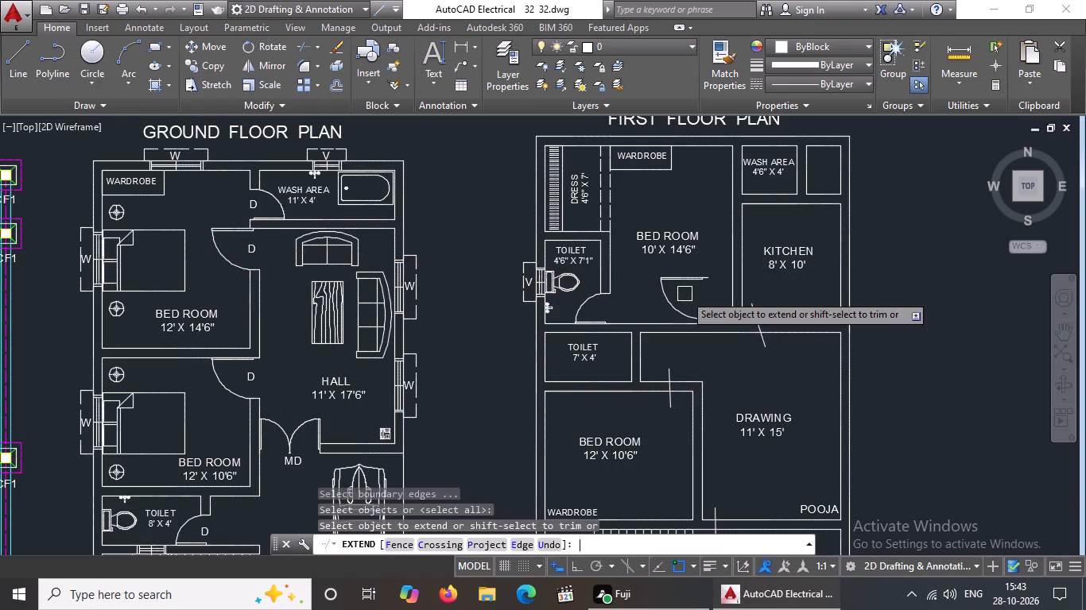
{"action": "left_click", "coordinate": [735, 305]}
{"action": "left_click", "coordinate": [728, 306]}
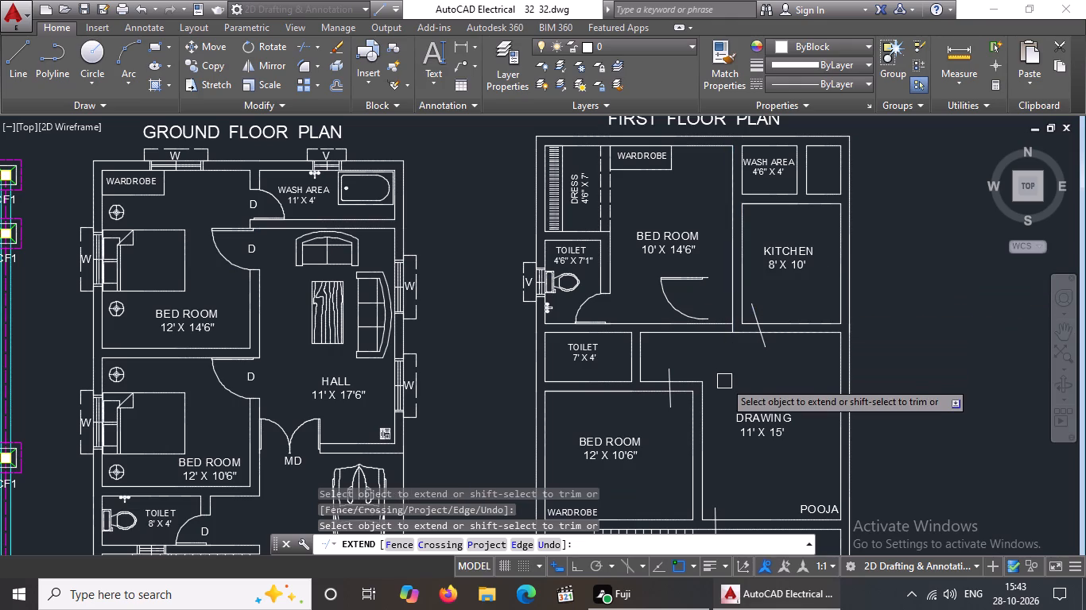
{"action": "key", "text": "Escape"}
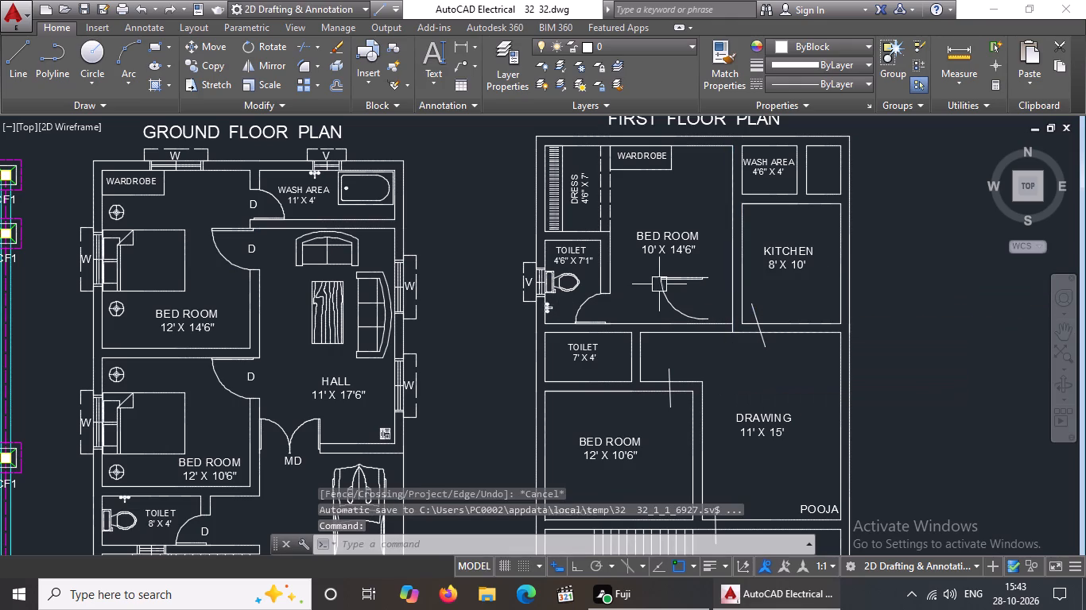
Rotate the copied first-floor bedroom door a quarter turn clockwise, with Ortho on.
{"action": "left_click", "coordinate": [669, 285]}
{"action": "left_click", "coordinate": [260, 41]}
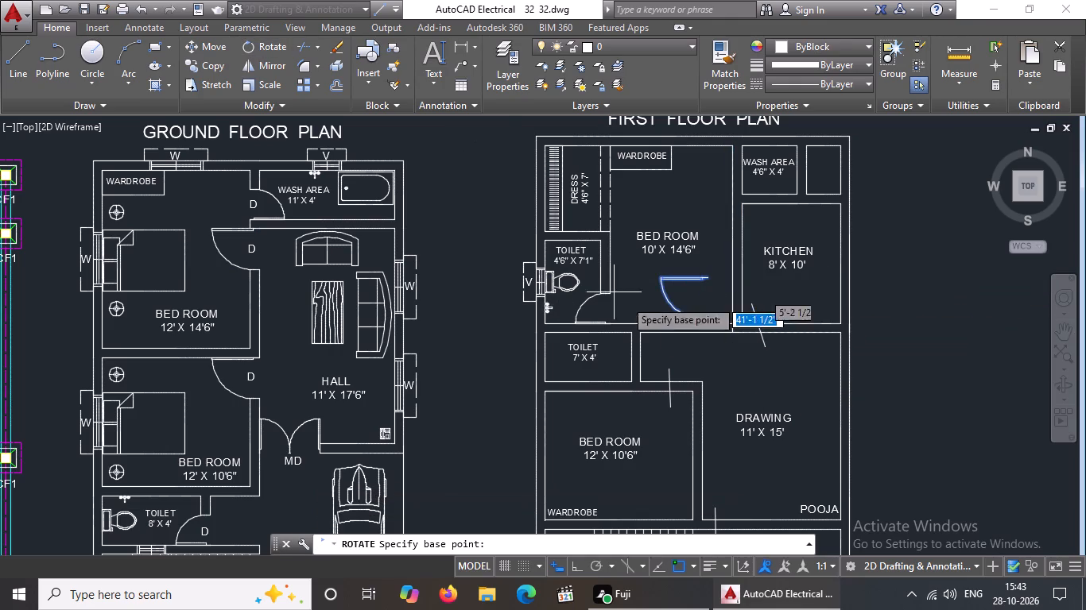
{"action": "left_click", "coordinate": [688, 293]}
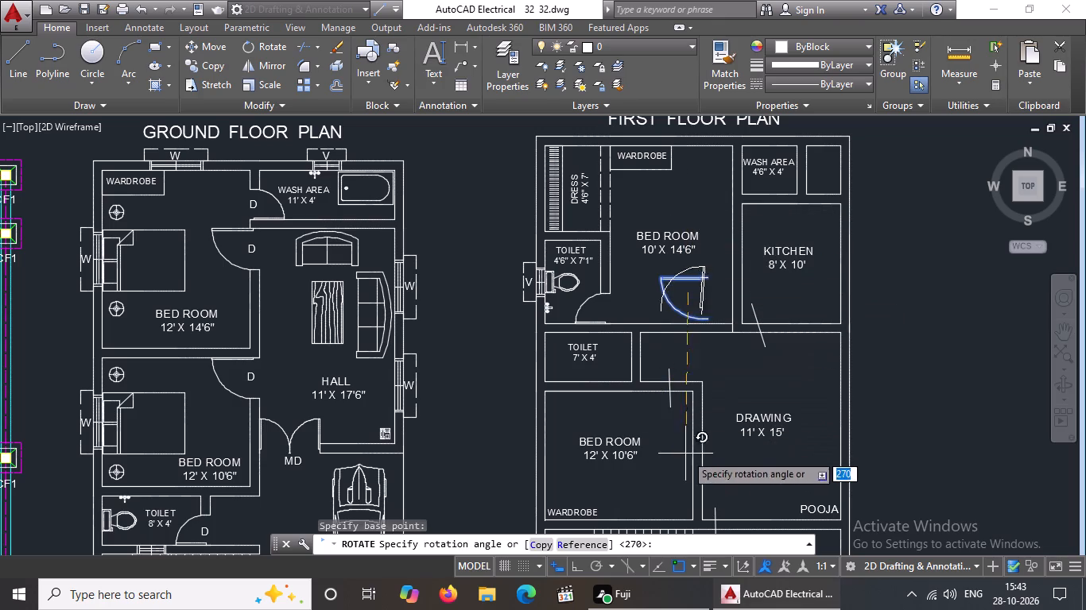
{"action": "left_click", "coordinate": [577, 563]}
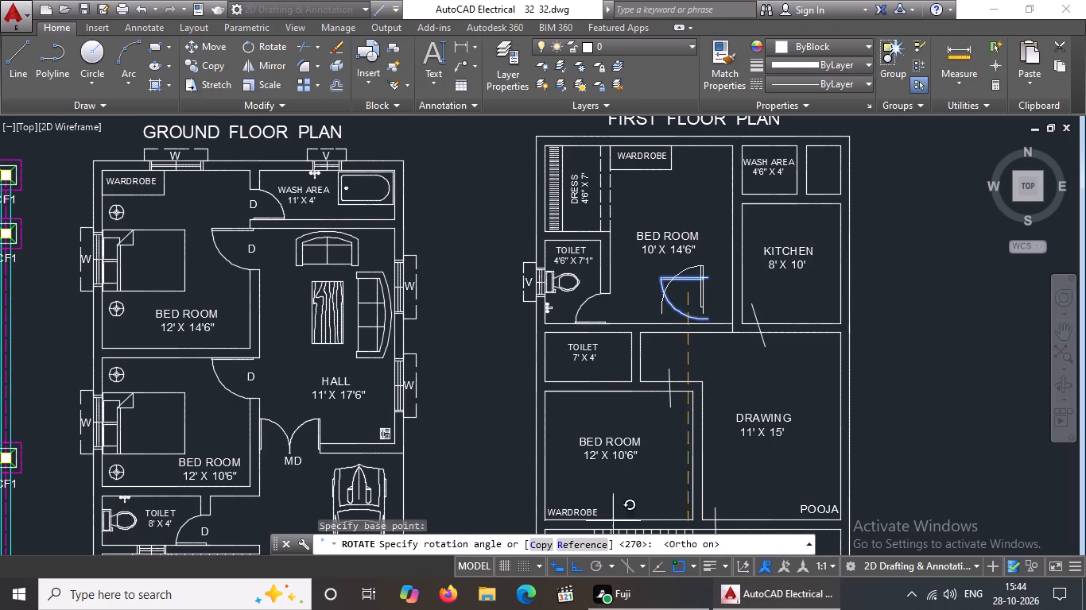
{"action": "left_click", "coordinate": [719, 359]}
Move the rotated door by its hinge corner to the lower end of the extended bedroom wall line, on the drawing room side.
{"action": "left_click", "coordinate": [704, 303]}
{"action": "scroll", "coordinate": [701, 318], "scroll_direction": "up", "scroll_amount": 1}
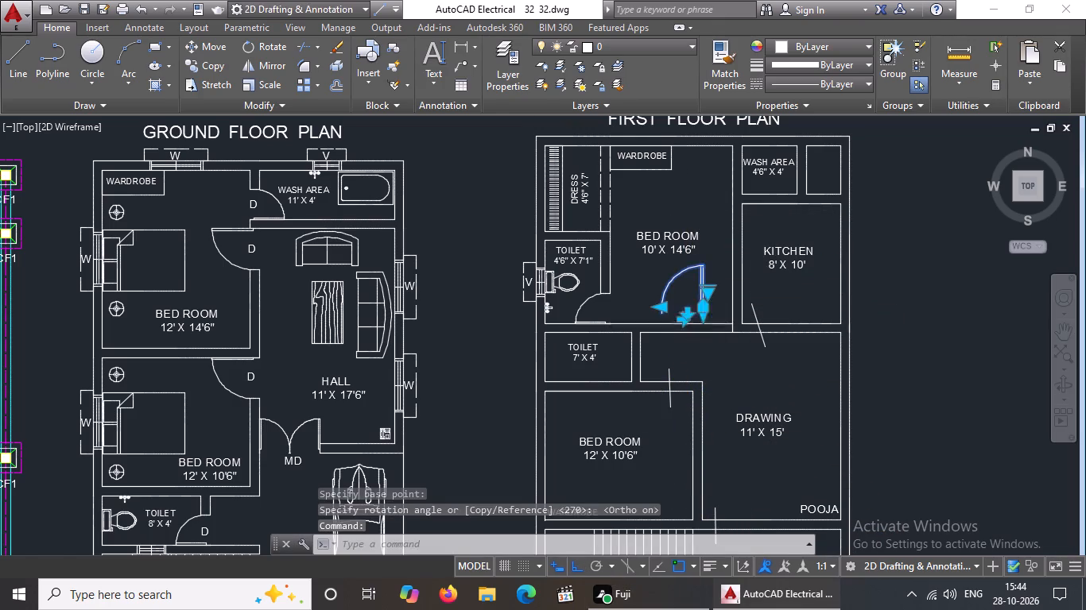
{"action": "scroll", "coordinate": [701, 318], "scroll_direction": "up", "scroll_amount": 2}
{"action": "left_click", "coordinate": [206, 45]}
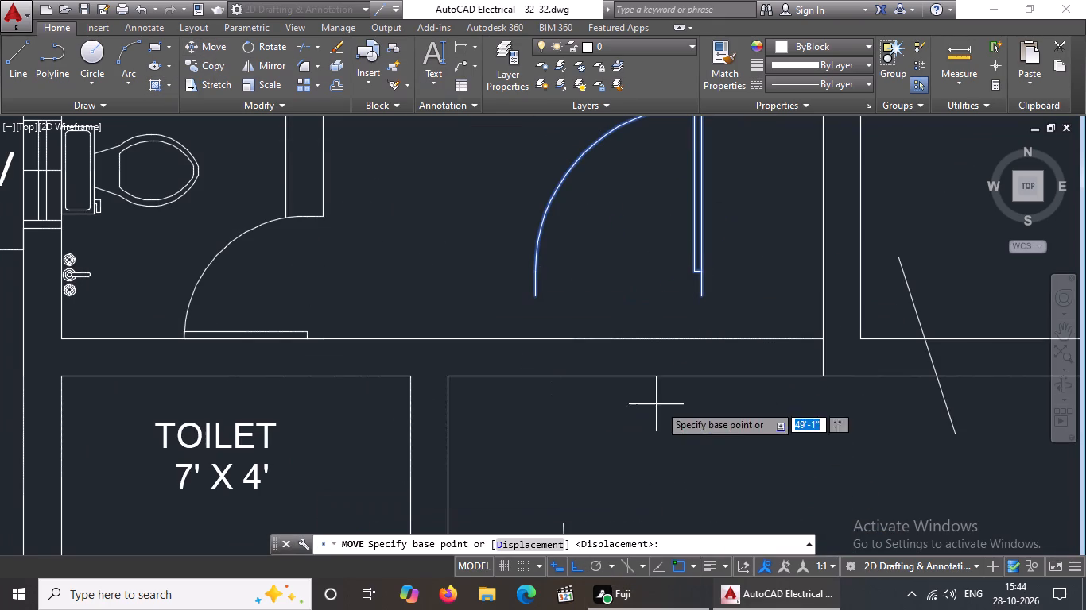
{"action": "left_click", "coordinate": [703, 292]}
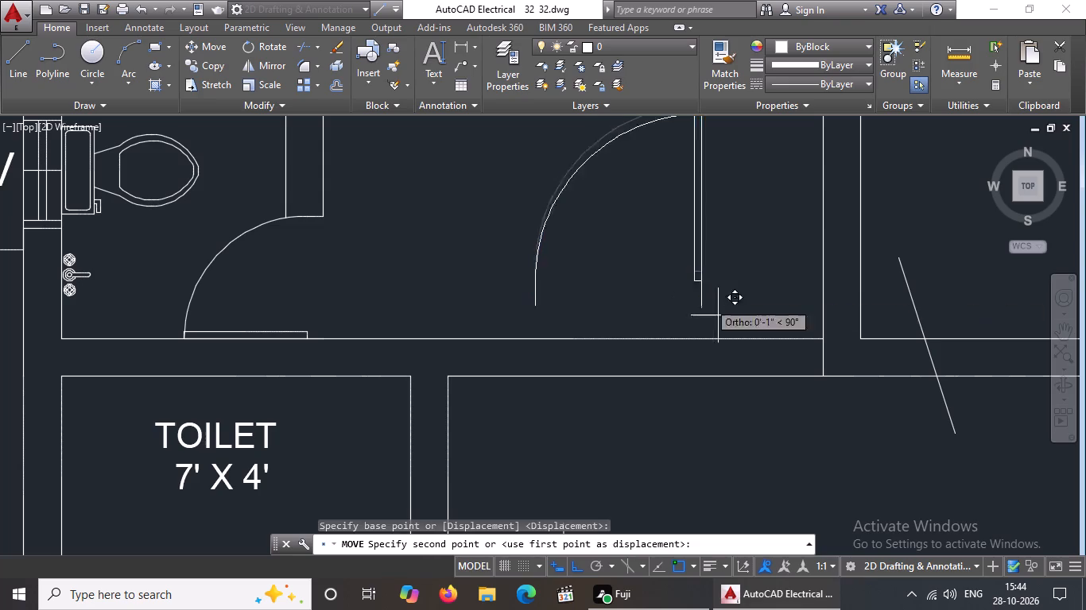
{"action": "left_click", "coordinate": [824, 374]}
{"action": "scroll", "coordinate": [794, 383], "scroll_direction": "down", "scroll_amount": 4}
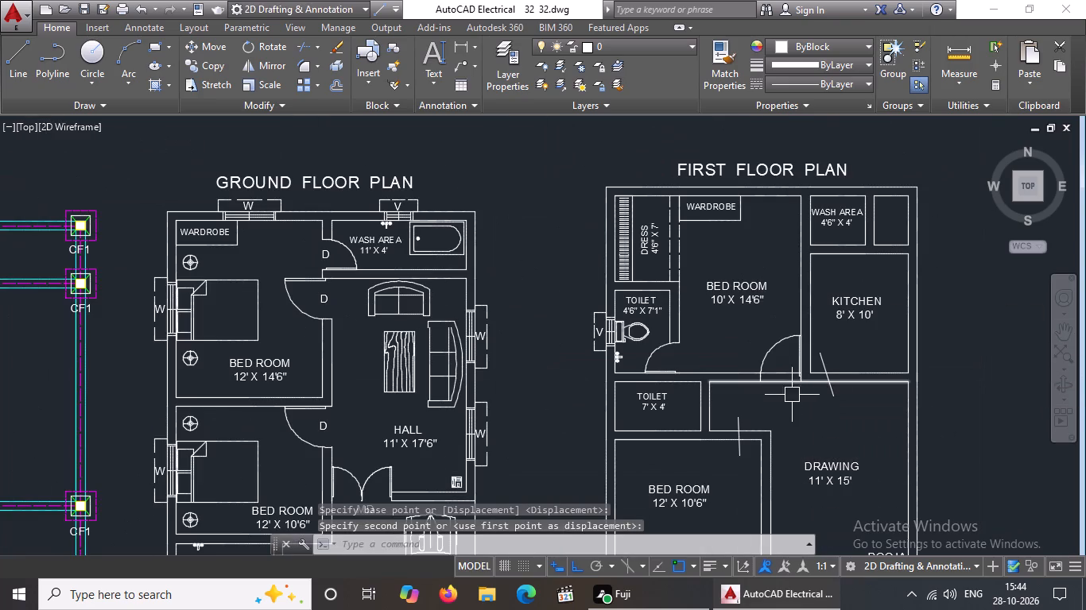
{"action": "key", "text": "Escape"}
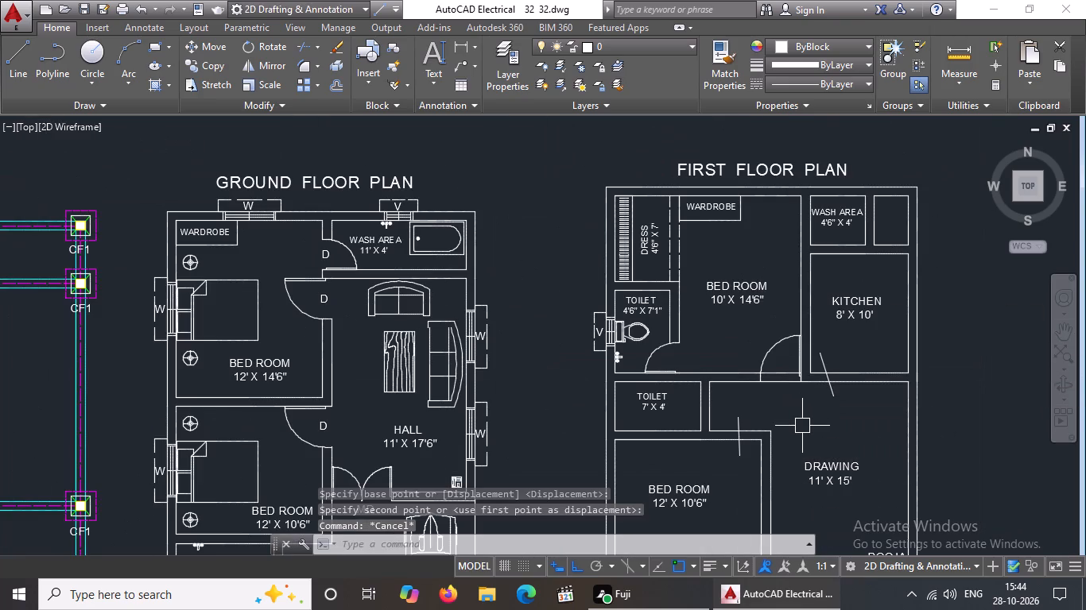
Trim both wall lines across the door opening between the first floor's 10' X 14'6" bedroom and the drawing room.
{"action": "type", "text": "TR"}
{"action": "key", "text": "Return"}
{"action": "key", "text": "Return"}
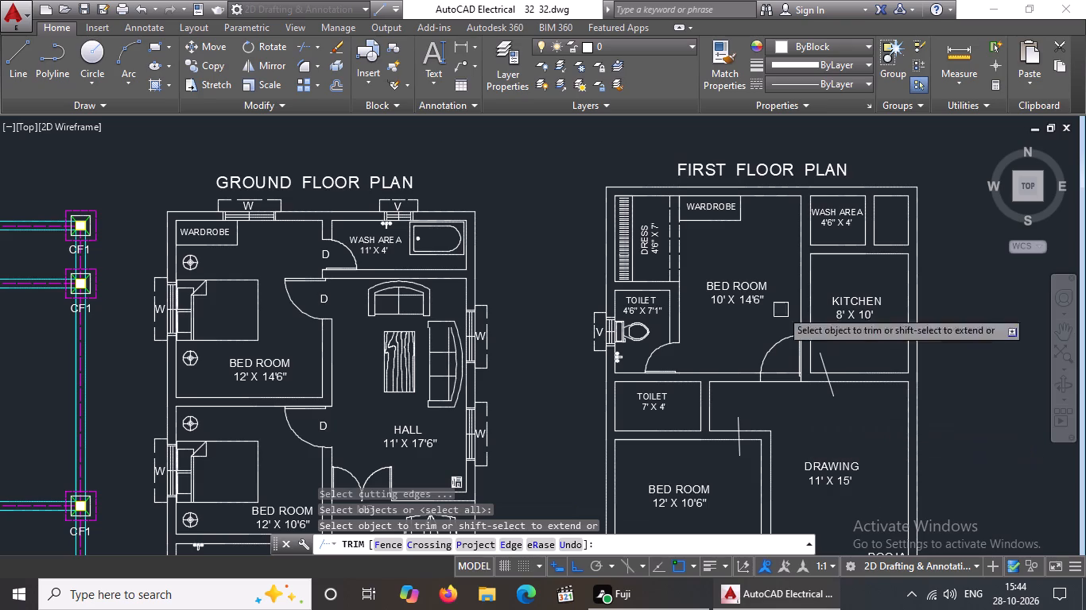
{"action": "scroll", "coordinate": [816, 369], "scroll_direction": "up", "scroll_amount": 6}
{"action": "left_click", "coordinate": [533, 456]}
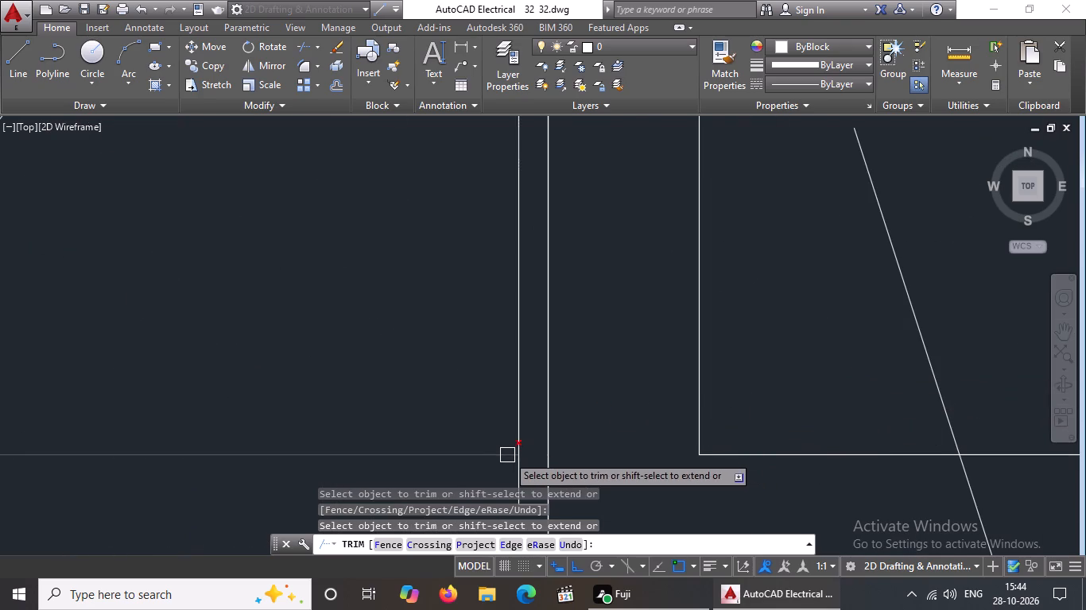
{"action": "left_click", "coordinate": [507, 455]}
{"action": "scroll", "coordinate": [504, 257], "scroll_direction": "down", "scroll_amount": 4}
{"action": "scroll", "coordinate": [415, 310], "scroll_direction": "up", "scroll_amount": 3}
{"action": "left_click", "coordinate": [408, 319]}
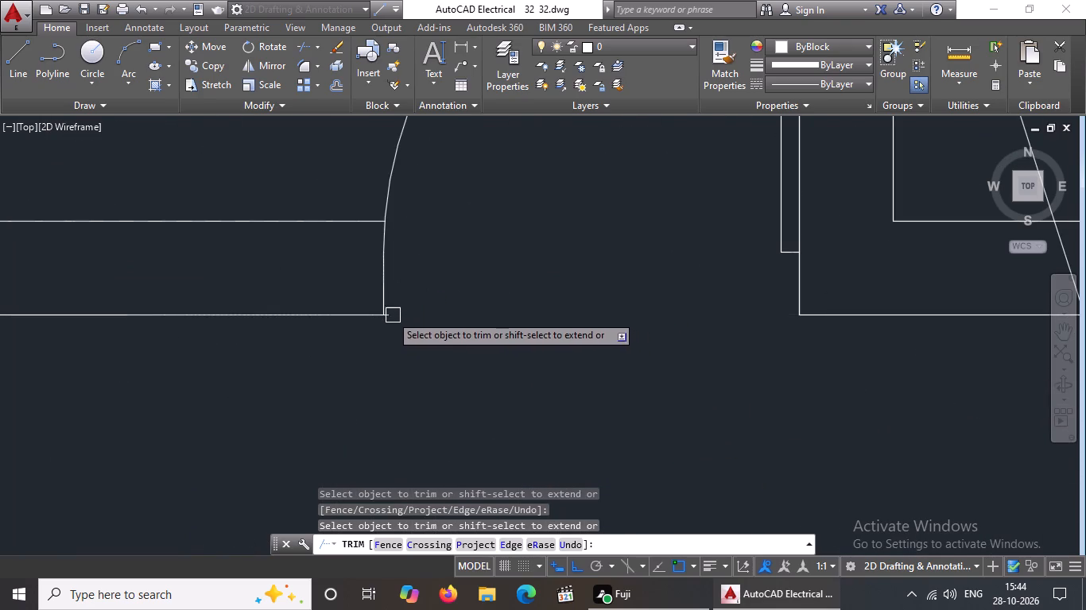
{"action": "left_click_drag", "start_coordinate": [394, 312], "coordinate": [417, 314]}
{"action": "scroll", "coordinate": [484, 315], "scroll_direction": "down", "scroll_amount": 5}
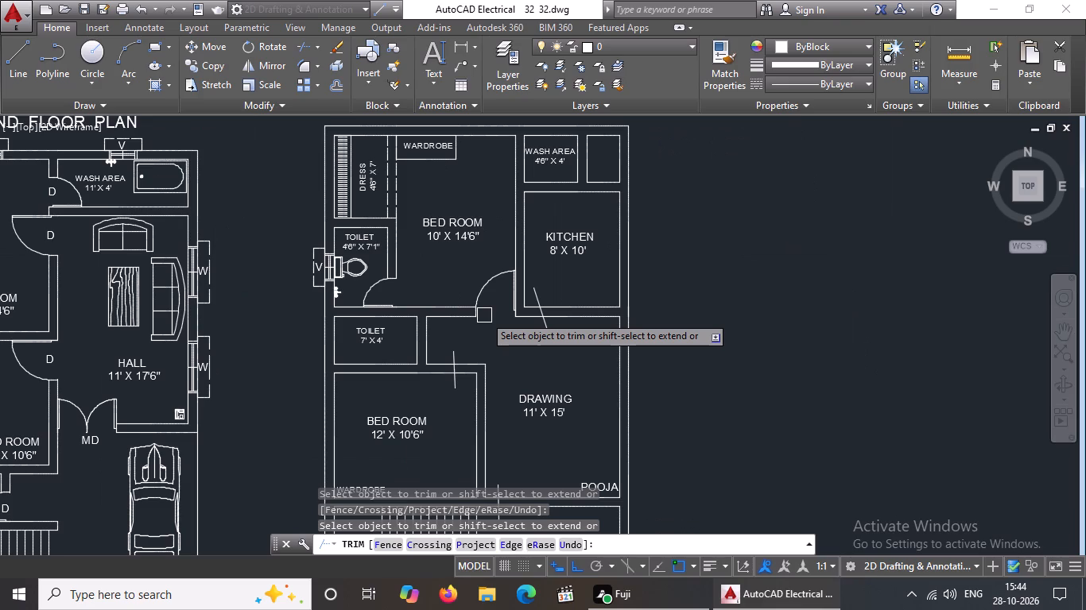
{"action": "key", "text": "Escape"}
Copy a ground-floor D label to the first floor's 4'6" X 7'1" toilet door and 10' X 14'6" bedroom door, with Ortho off.
{"action": "scroll", "coordinate": [484, 310], "scroll_direction": "down", "scroll_amount": 2}
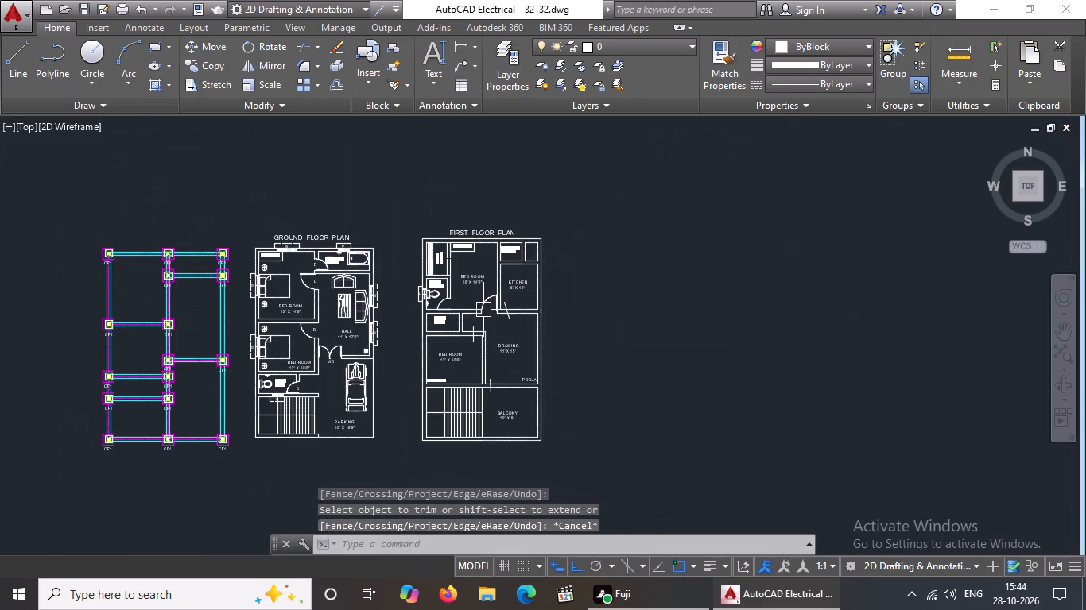
{"action": "scroll", "coordinate": [257, 319], "scroll_direction": "up", "scroll_amount": 2}
{"action": "scroll", "coordinate": [339, 366], "scroll_direction": "down", "scroll_amount": 1}
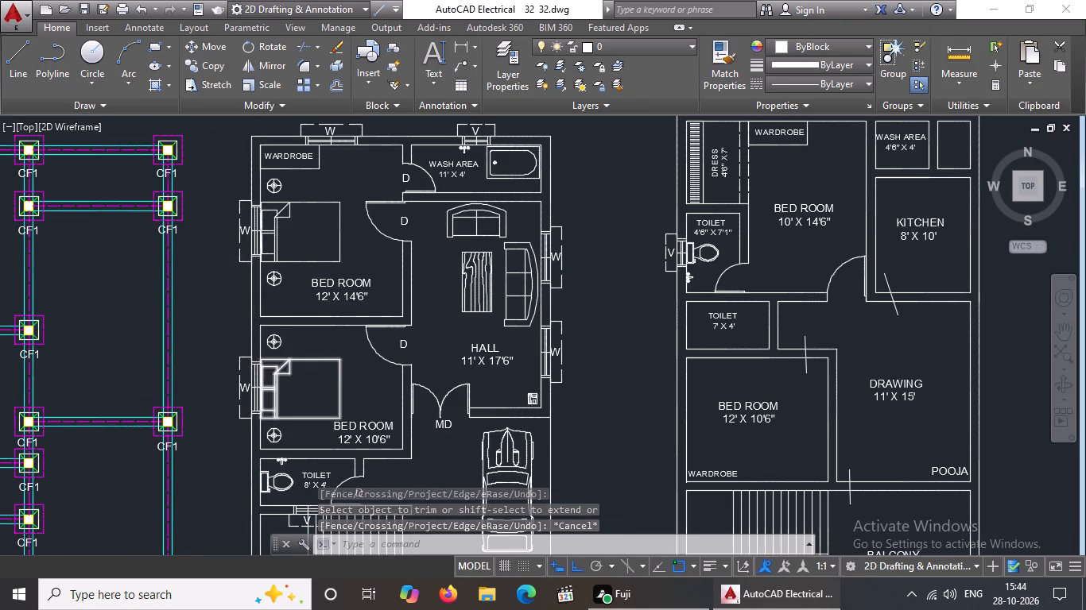
{"action": "scroll", "coordinate": [383, 279], "scroll_direction": "up", "scroll_amount": 2}
{"action": "left_click", "coordinate": [374, 267]}
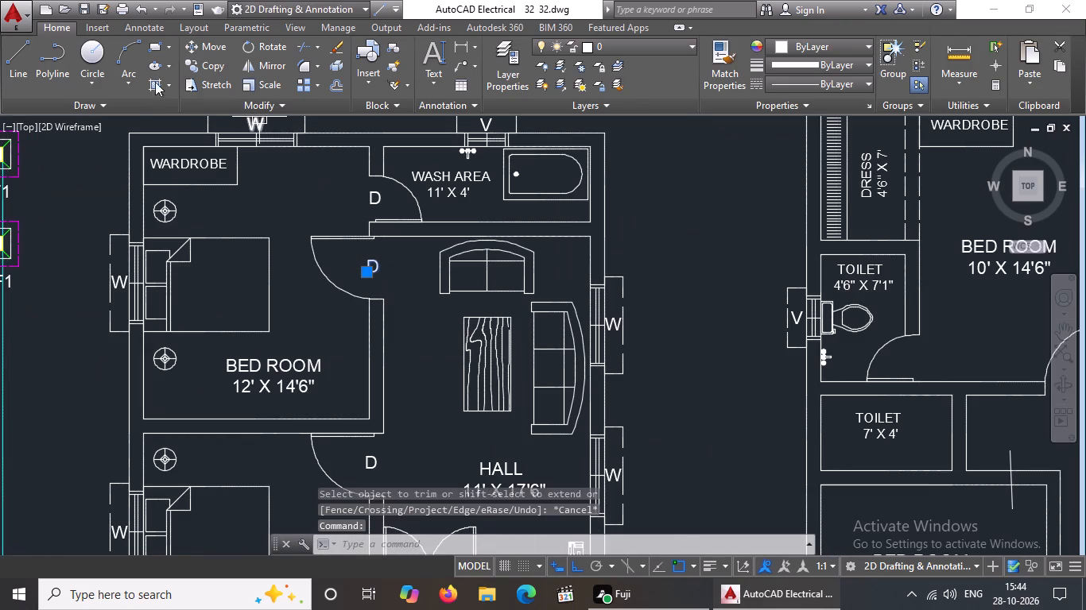
{"action": "left_click", "coordinate": [208, 68]}
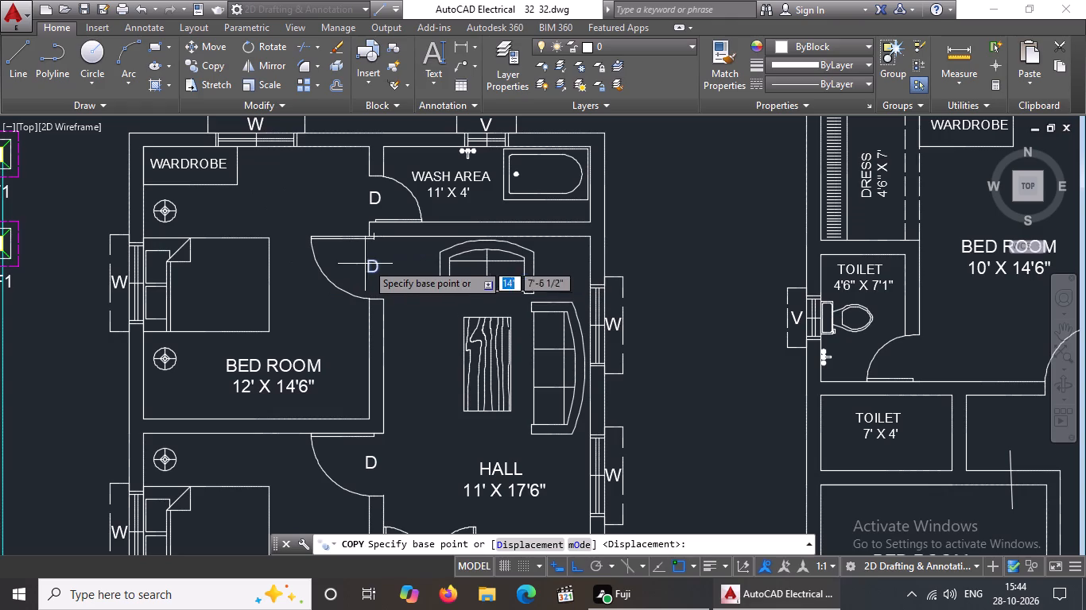
{"action": "left_click", "coordinate": [374, 265]}
{"action": "scroll", "coordinate": [374, 265], "scroll_direction": "down", "scroll_amount": 4}
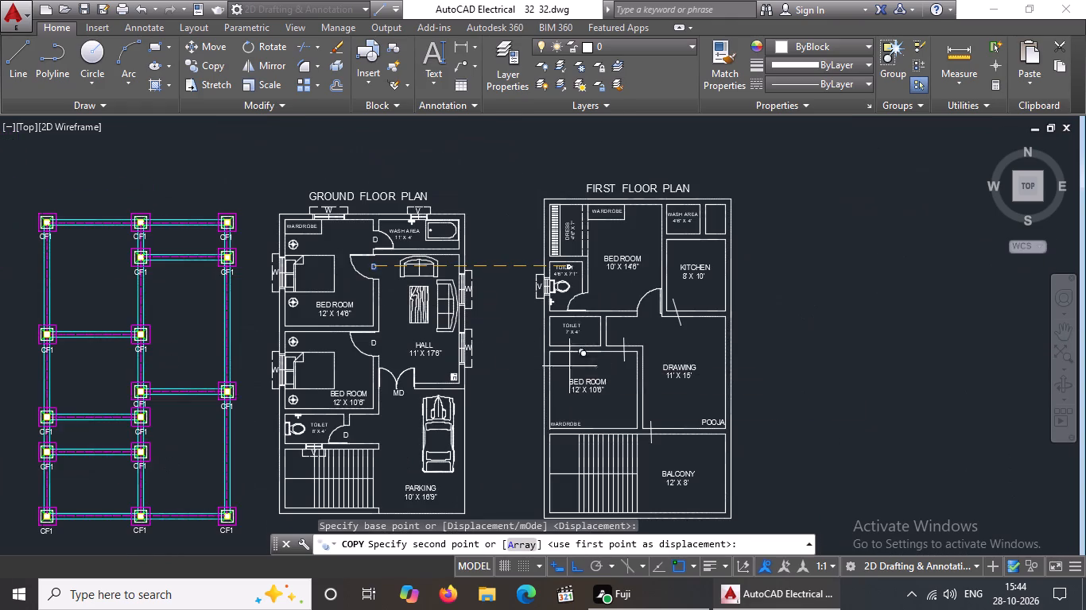
{"action": "left_click", "coordinate": [583, 566]}
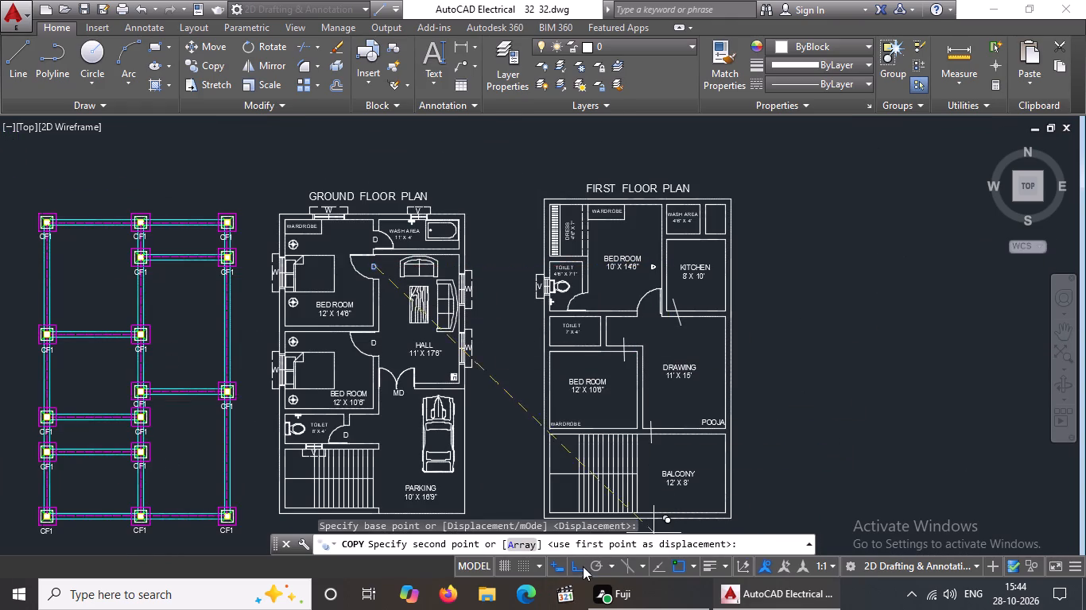
{"action": "scroll", "coordinate": [574, 299], "scroll_direction": "up", "scroll_amount": 3}
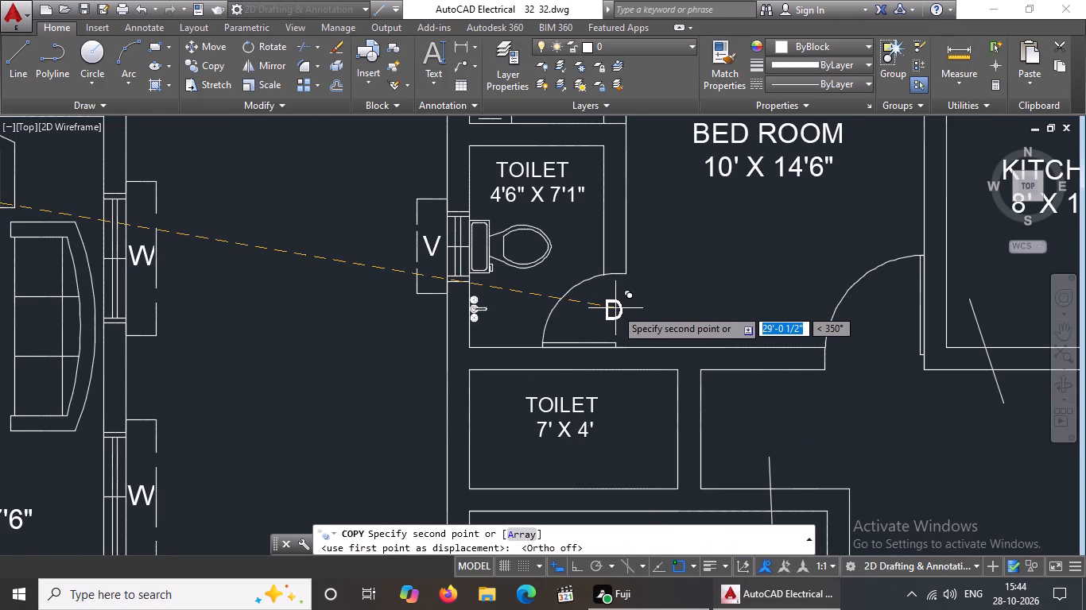
{"action": "left_click", "coordinate": [615, 307]}
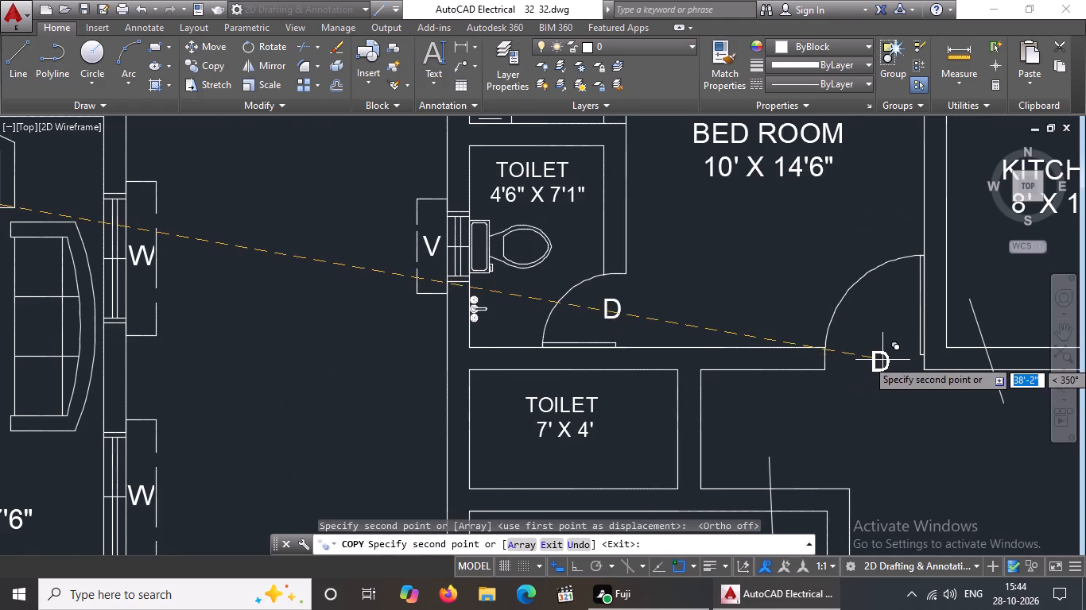
{"action": "left_click_drag", "start_coordinate": [882, 353], "coordinate": [875, 354]}
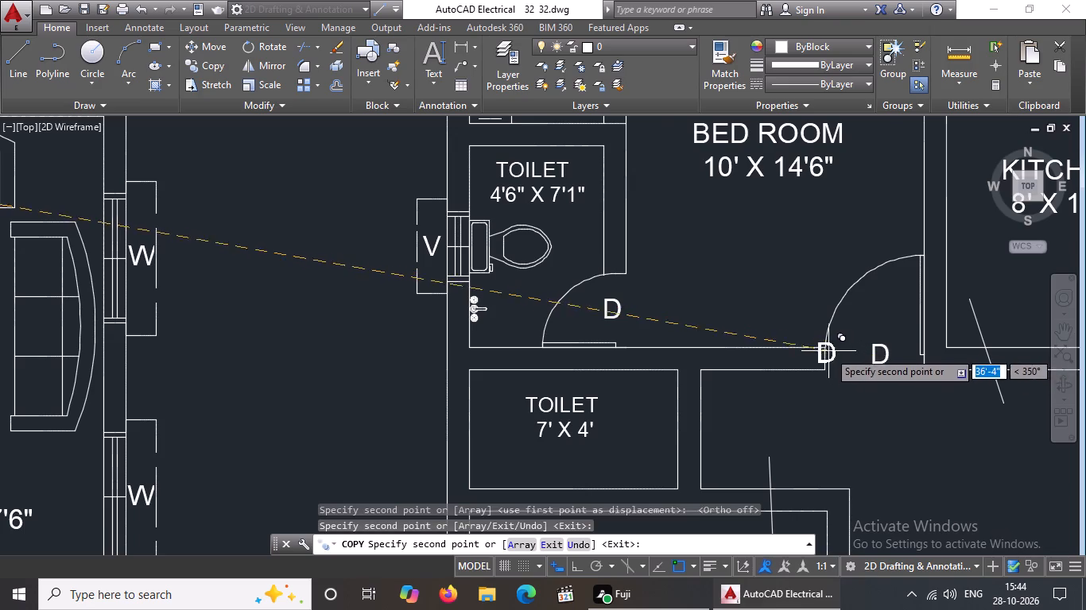
{"action": "scroll", "coordinate": [830, 350], "scroll_direction": "down", "scroll_amount": 5}
{"action": "scroll", "coordinate": [904, 307], "scroll_direction": "up", "scroll_amount": 2}
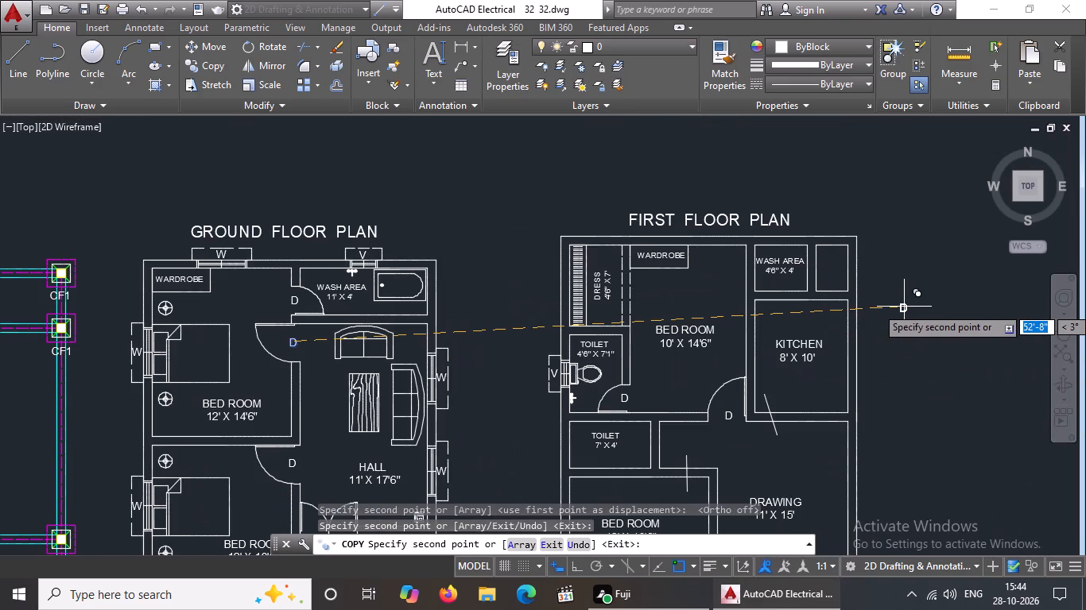
{"action": "key", "text": "Escape"}
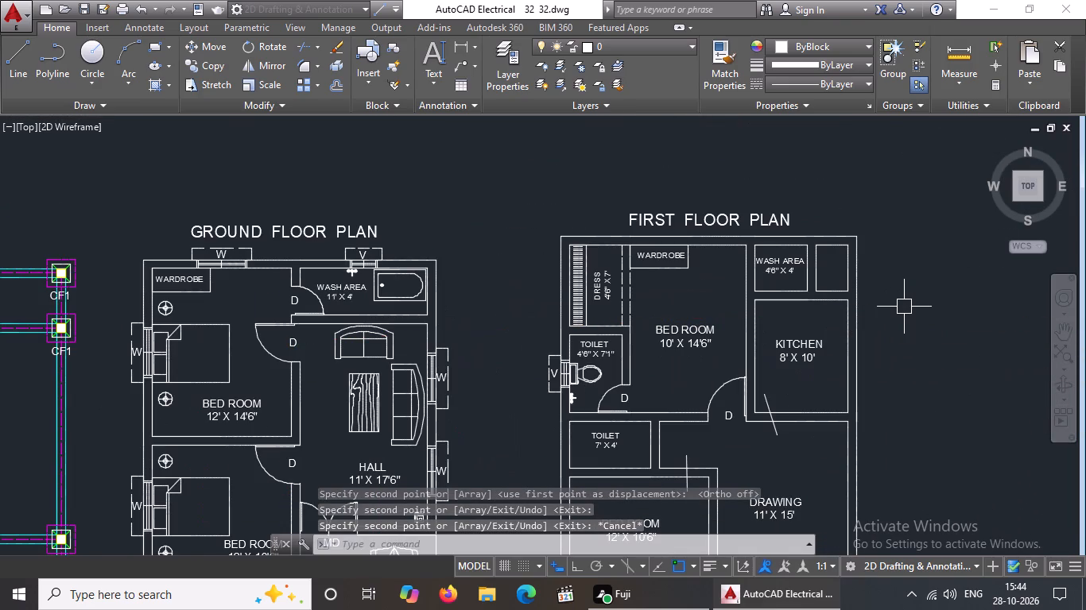
{"action": "key", "text": "Escape"}
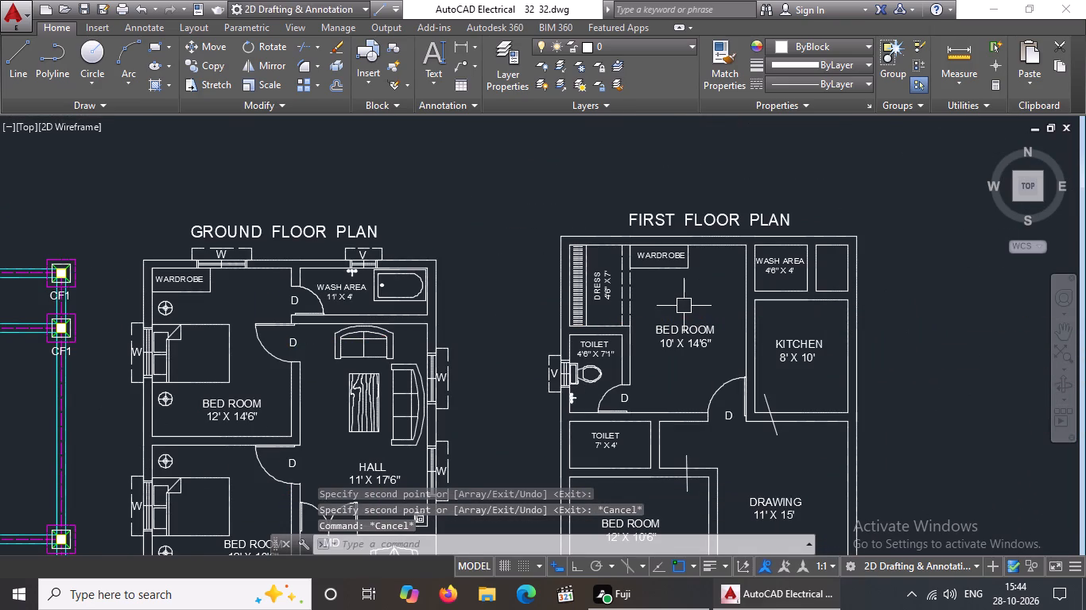
Draw a 9" line across the first-floor bedroom's top wall, upward from the inner wall line's midpoint at the wardrobe edge, with Ortho on.
{"action": "key", "text": "l"}
{"action": "key", "text": "Return"}
{"action": "scroll", "coordinate": [688, 227], "scroll_direction": "up", "scroll_amount": 4}
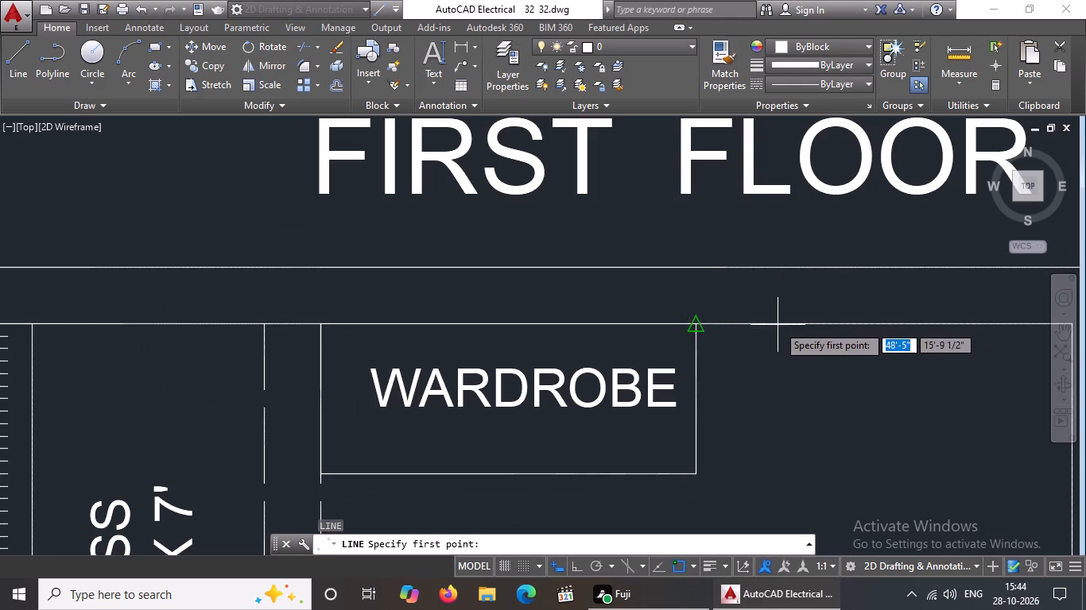
{"action": "left_click", "coordinate": [701, 324]}
{"action": "scroll", "coordinate": [707, 271], "scroll_direction": "down", "scroll_amount": 4}
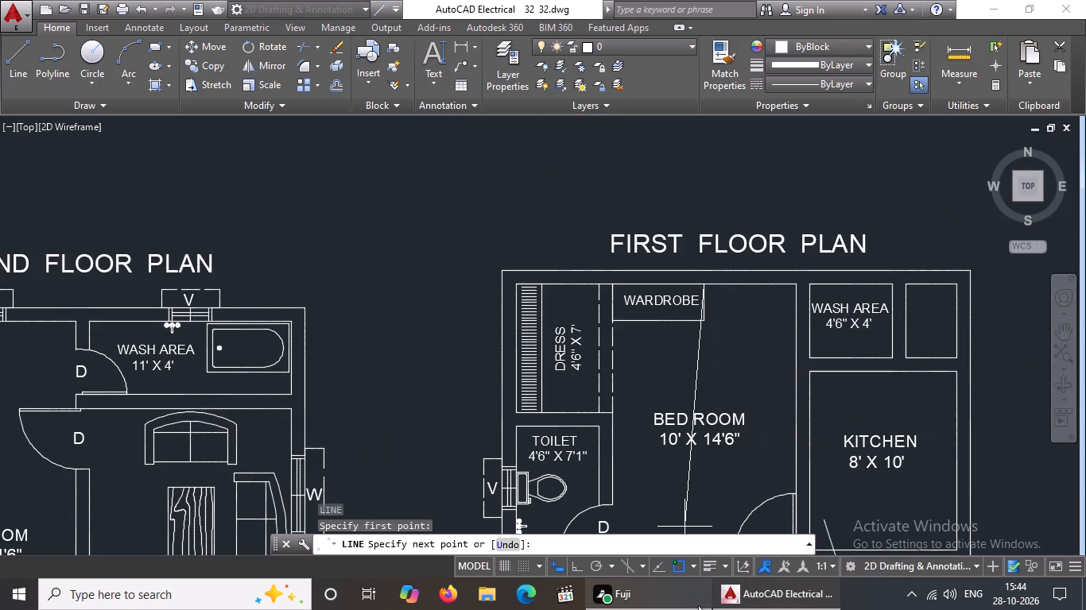
{"action": "left_click", "coordinate": [572, 564]}
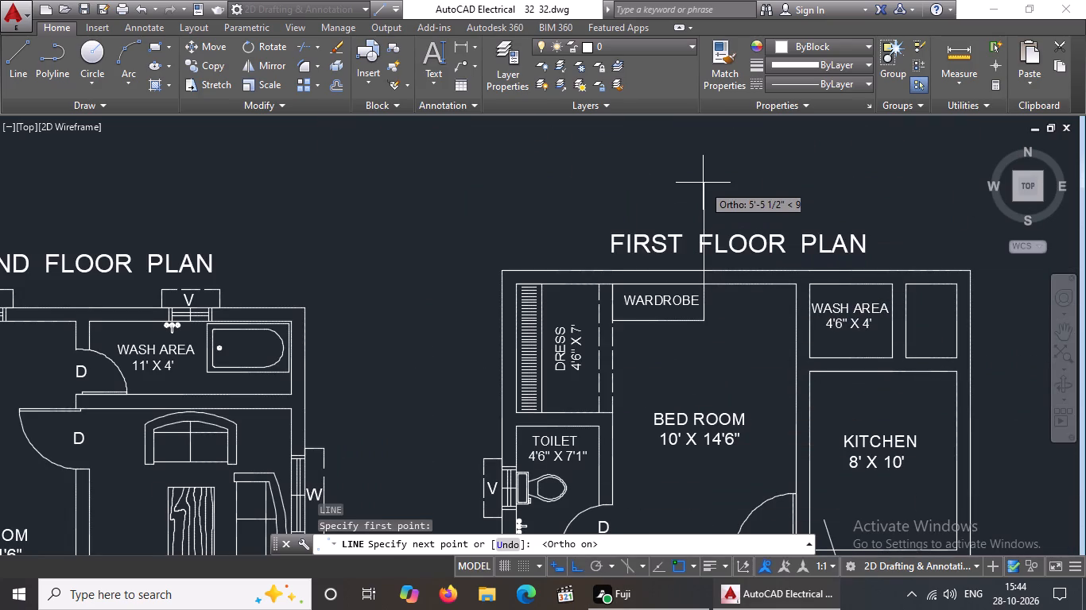
{"action": "type", "text": "9\""}
{"action": "key", "text": "Return"}
{"action": "key", "text": "Return"}
Offset the 9" wall-crossing line 2' to each side to form the bedroom window's jambs.
{"action": "scroll", "coordinate": [723, 272], "scroll_direction": "up", "scroll_amount": 2}
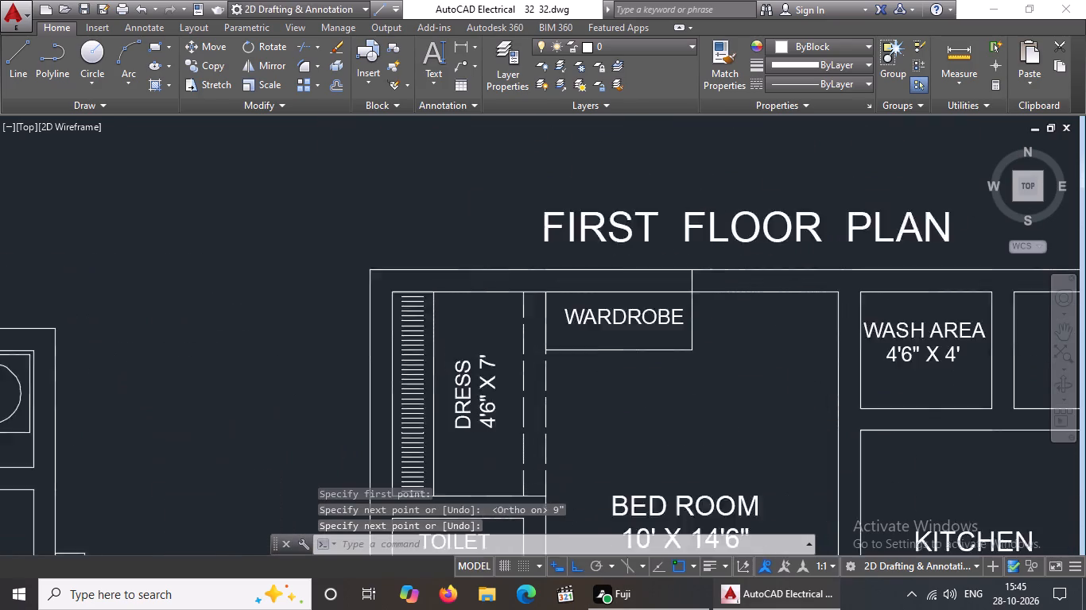
{"action": "left_click", "coordinate": [654, 260]}
{"action": "left_click", "coordinate": [722, 328]}
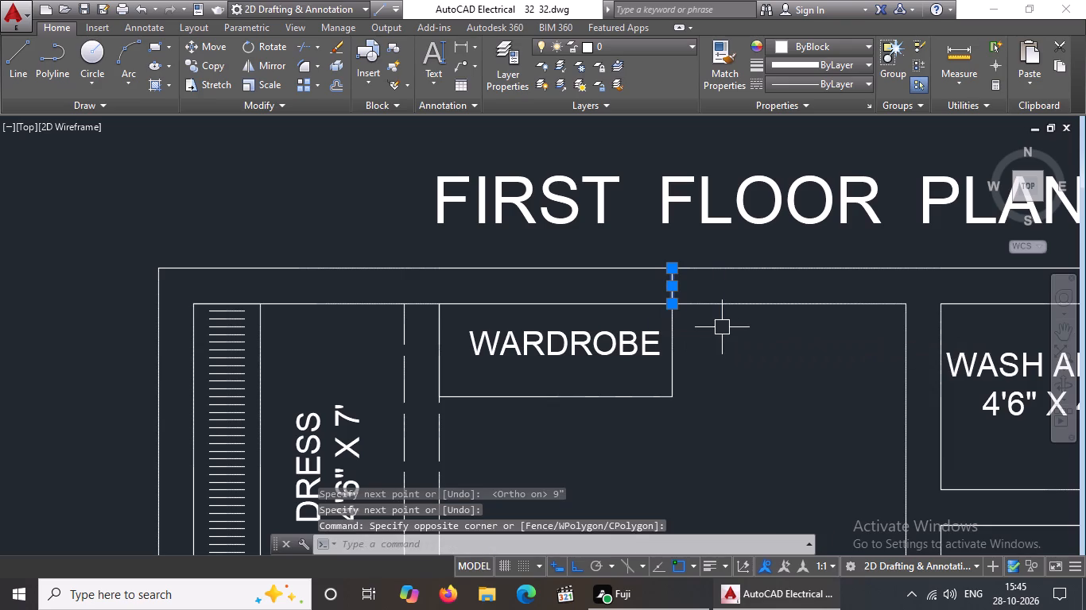
{"action": "key", "text": "o"}
{"action": "key", "text": "Return"}
{"action": "type", "text": "2'"}
{"action": "key", "text": "Return"}
{"action": "left_click", "coordinate": [720, 281]}
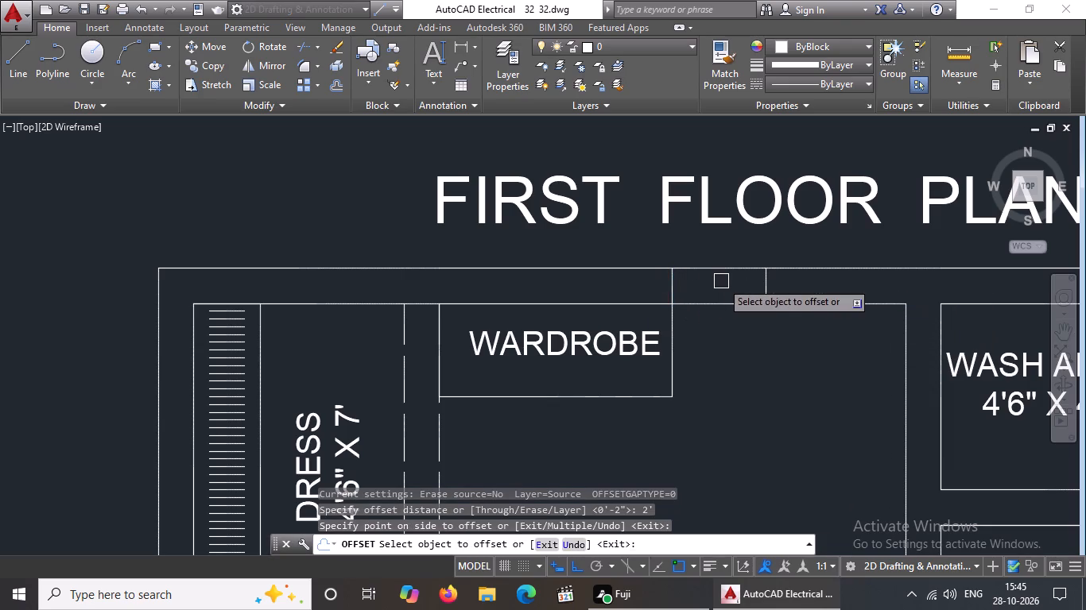
{"action": "left_click", "coordinate": [673, 286]}
{"action": "left_click", "coordinate": [441, 259]}
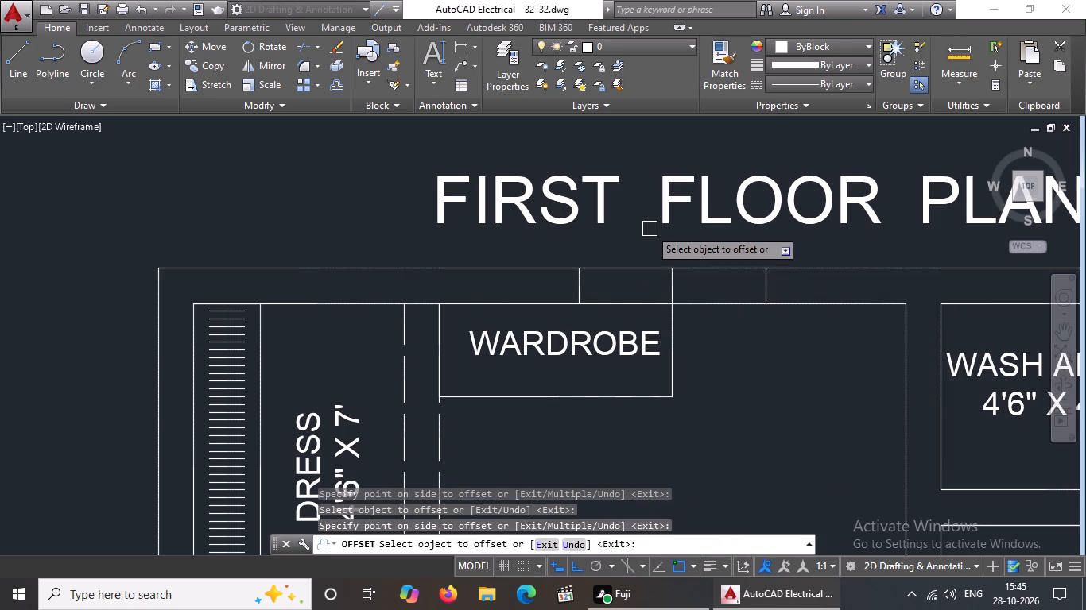
{"action": "key", "text": "Escape"}
Draw a horizontal line between the midpoints of the two window jambs.
{"action": "key", "text": "l"}
{"action": "key", "text": "Return"}
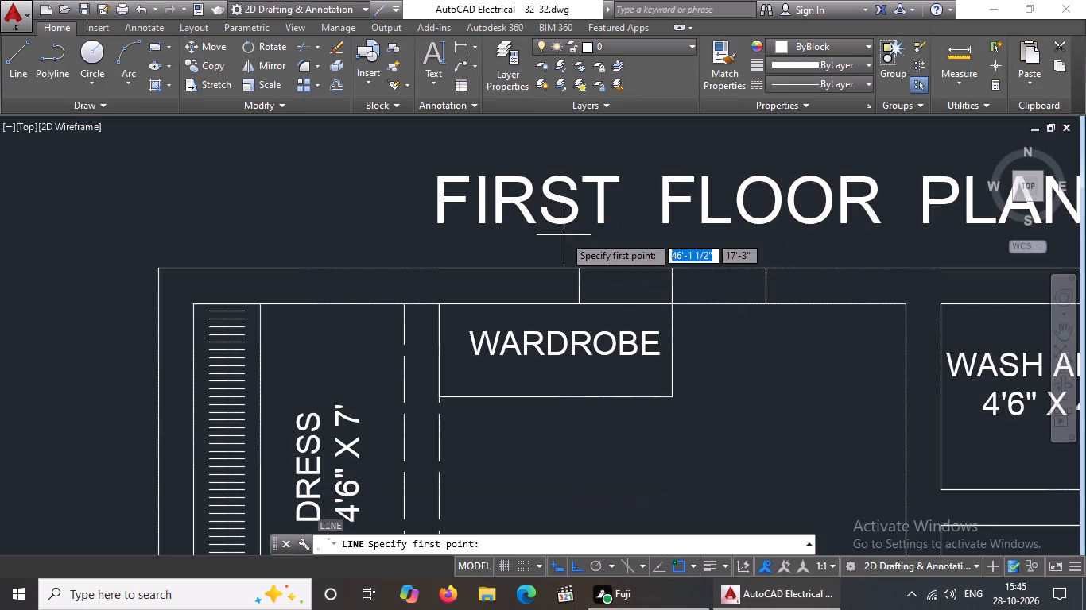
{"action": "left_click_drag", "start_coordinate": [578, 283], "coordinate": [585, 283]}
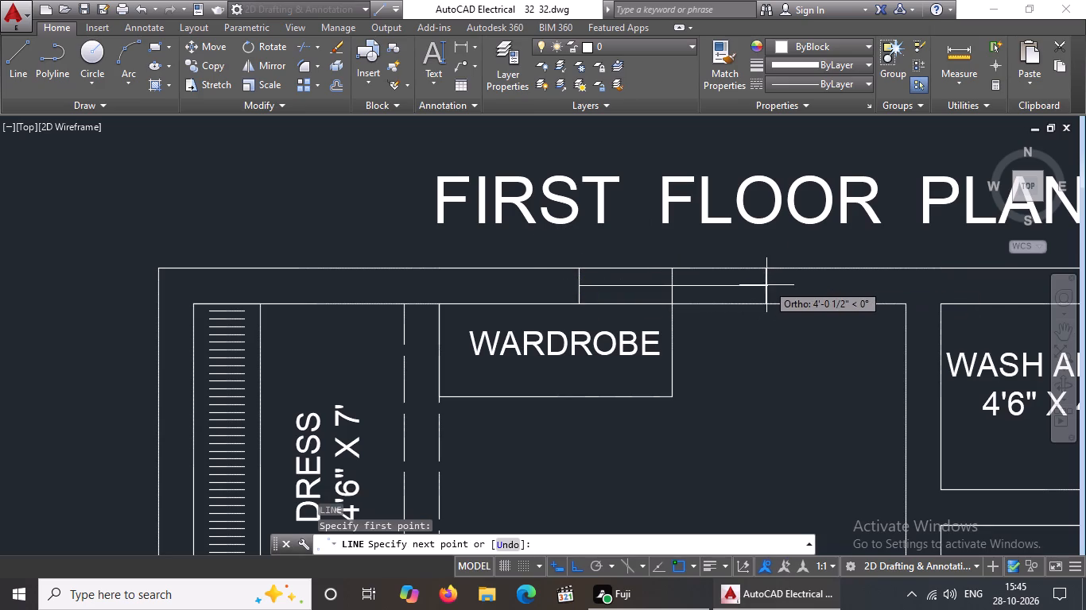
{"action": "left_click", "coordinate": [765, 285]}
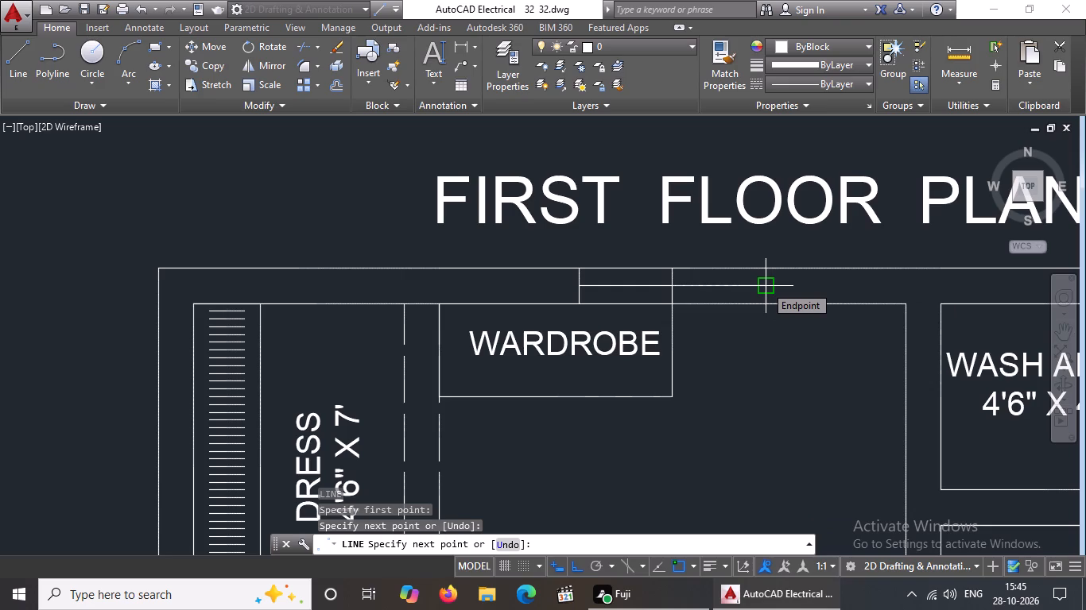
{"action": "key", "text": "Escape"}
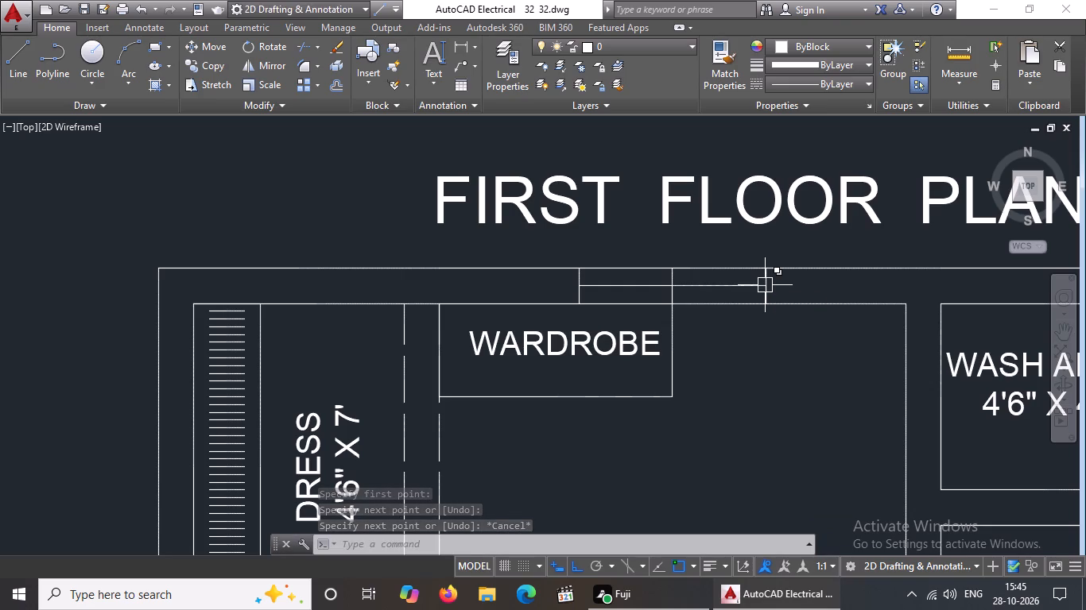
{"action": "key", "text": "Escape"}
Offset the window's horizontal centre line 1" to both sides.
{"action": "key", "text": "o"}
{"action": "key", "text": "Return"}
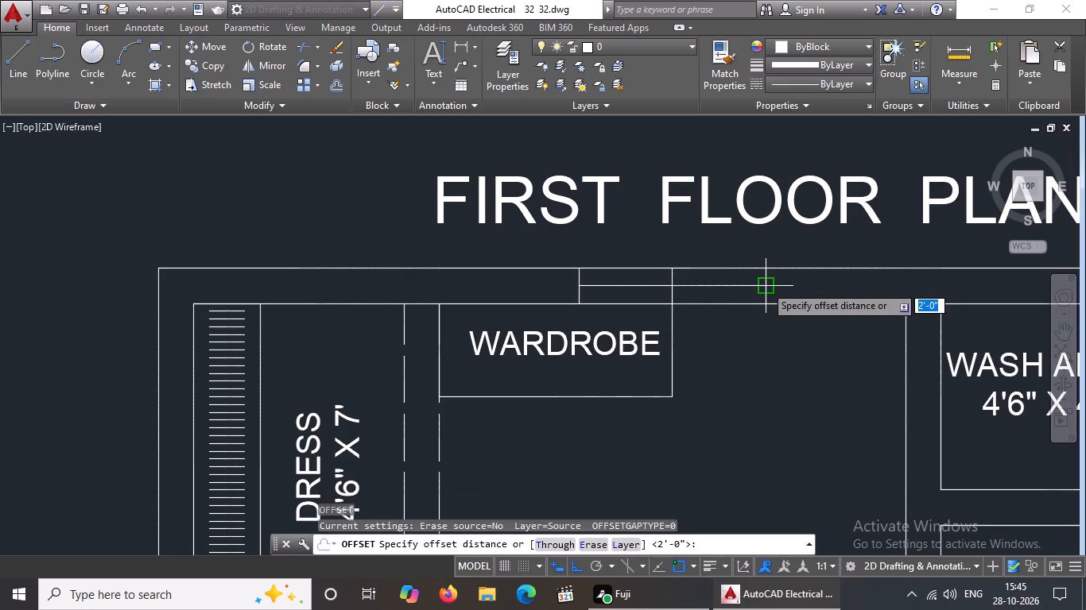
{"action": "key", "text": "1"}
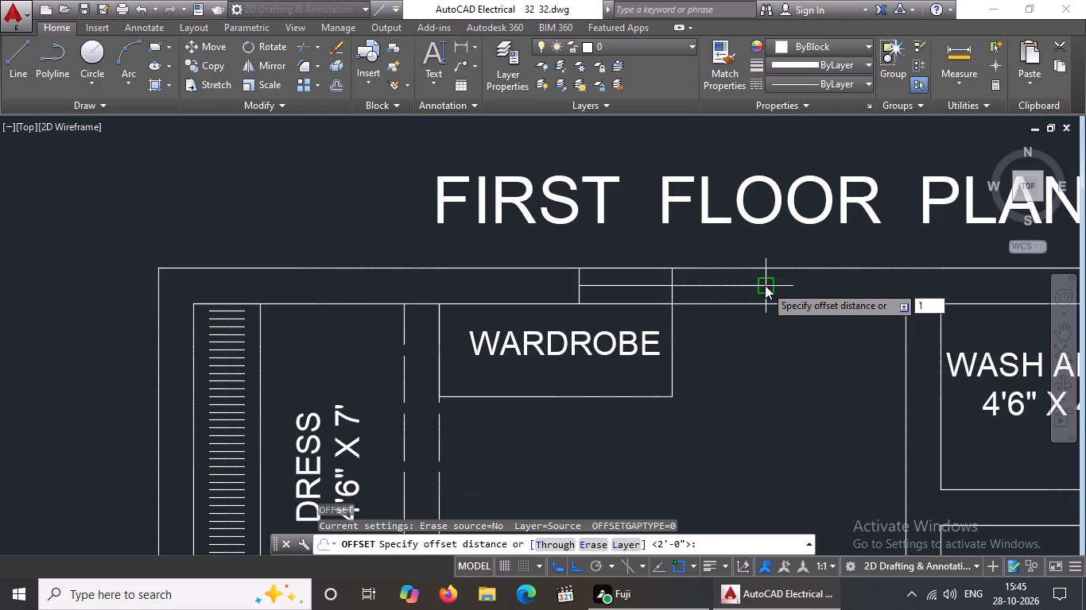
{"action": "key", "text": "shift+quotedbl"}
{"action": "key", "text": "Return"}
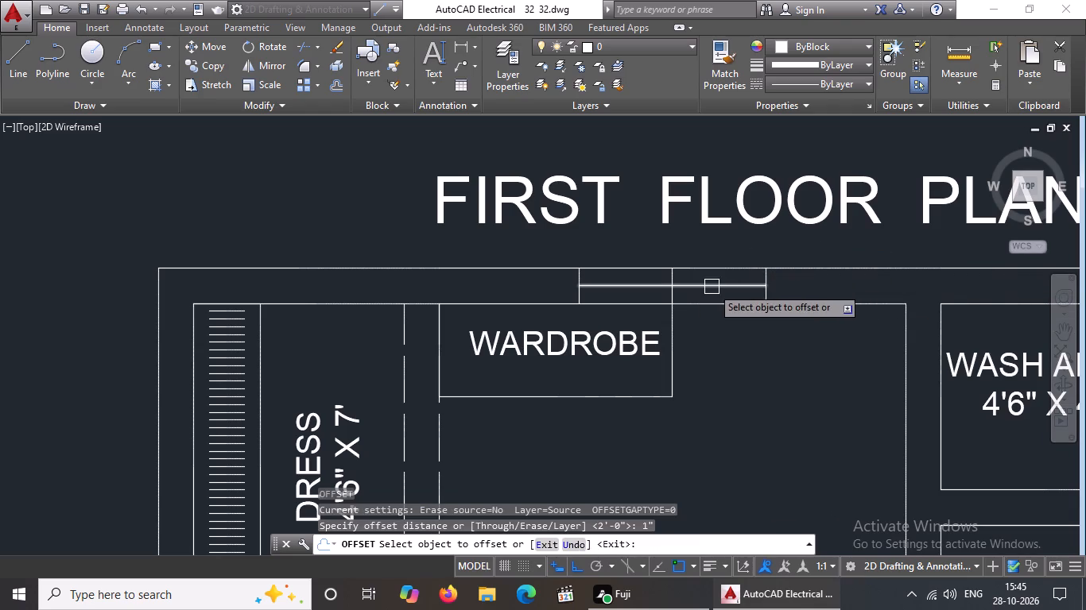
{"action": "left_click", "coordinate": [712, 287]}
{"action": "left_click", "coordinate": [712, 261]}
{"action": "left_click", "coordinate": [704, 288]}
{"action": "left_click", "coordinate": [706, 299]}
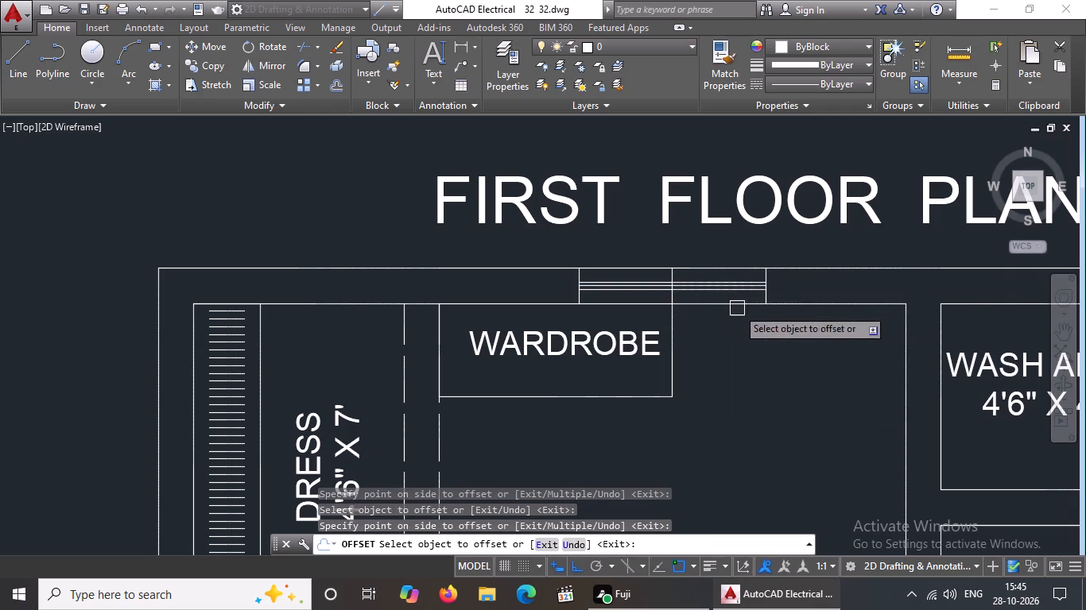
{"action": "key", "text": "Escape"}
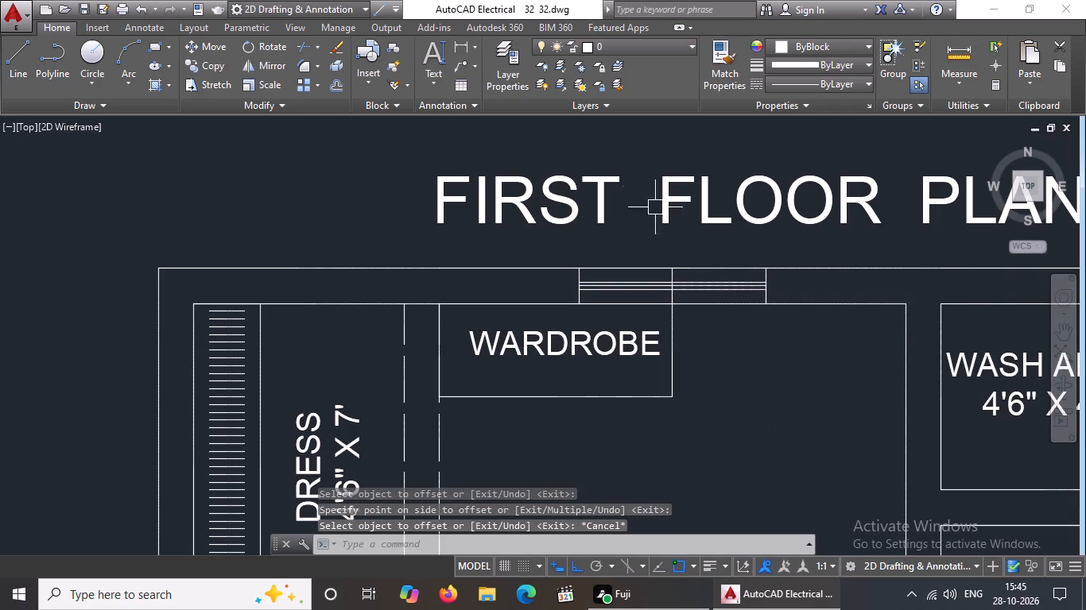
Delete the horizontal centre line between the two 1" offset window lines.
{"action": "scroll", "coordinate": [667, 239], "scroll_direction": "up", "scroll_amount": 2}
{"action": "left_click", "coordinate": [743, 359]}
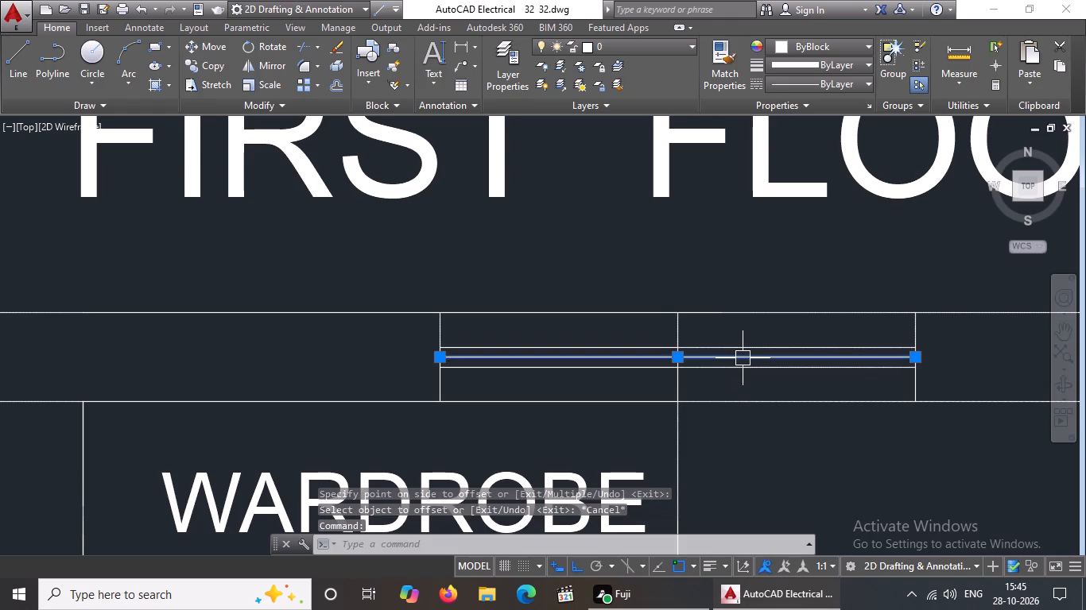
{"action": "key", "text": "Delete"}
Offset both window jamb lines 2" outward, away from the opening.
{"action": "scroll", "coordinate": [611, 338], "scroll_direction": "down", "scroll_amount": 4}
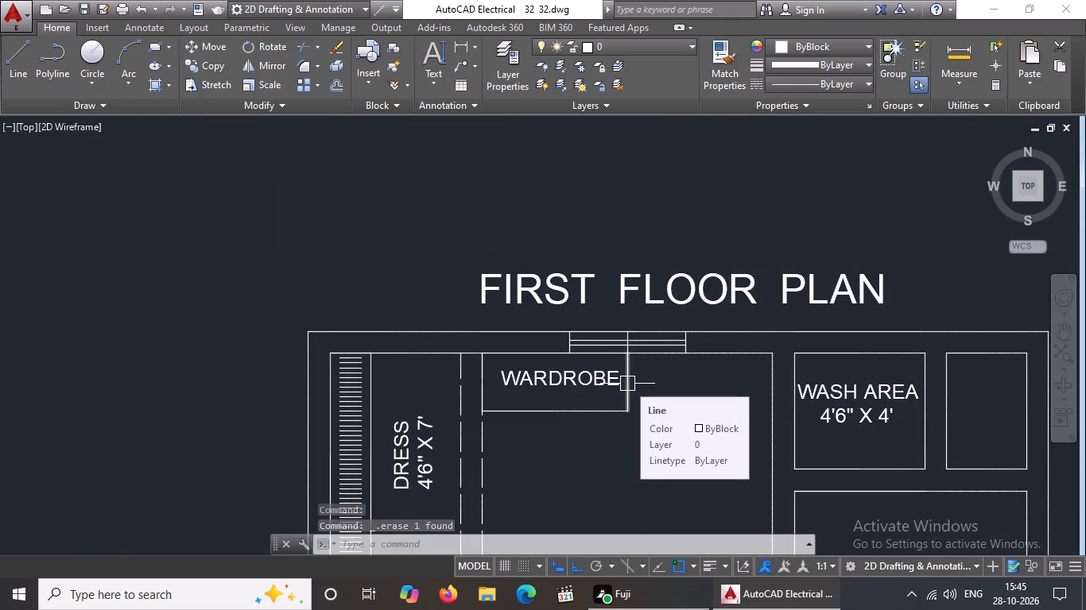
{"action": "key", "text": "o"}
{"action": "key", "text": "Return"}
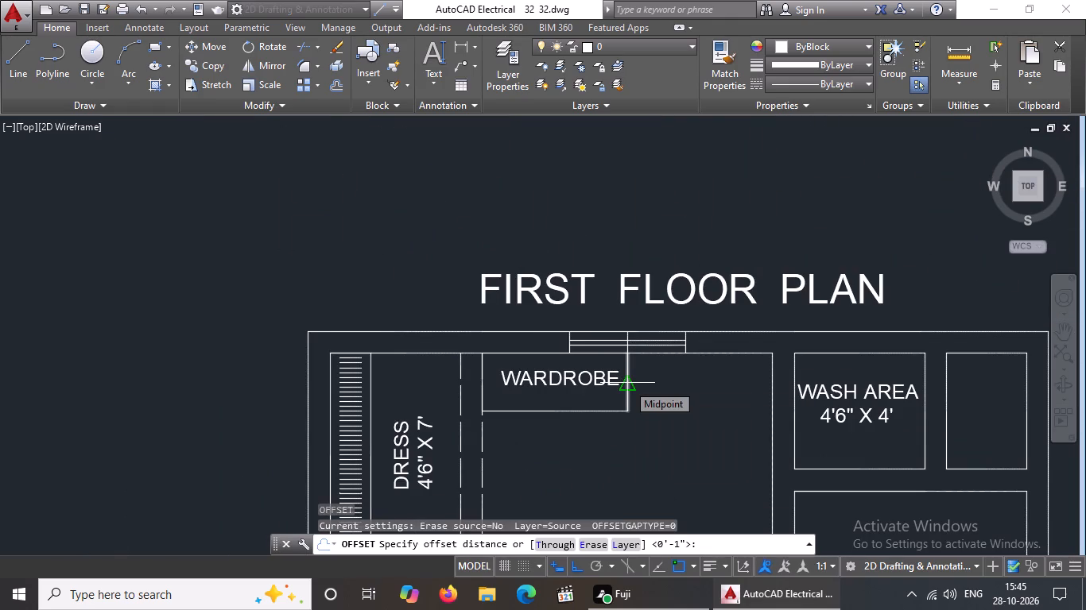
{"action": "key", "text": "2"}
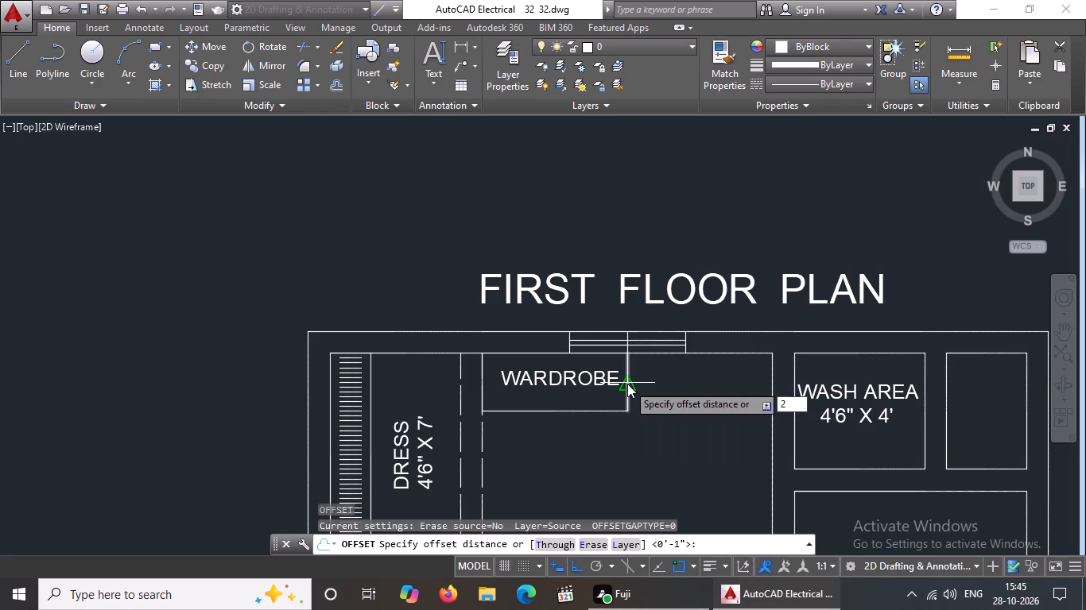
{"action": "key", "text": "shift+quotedbl"}
{"action": "key", "text": "Return"}
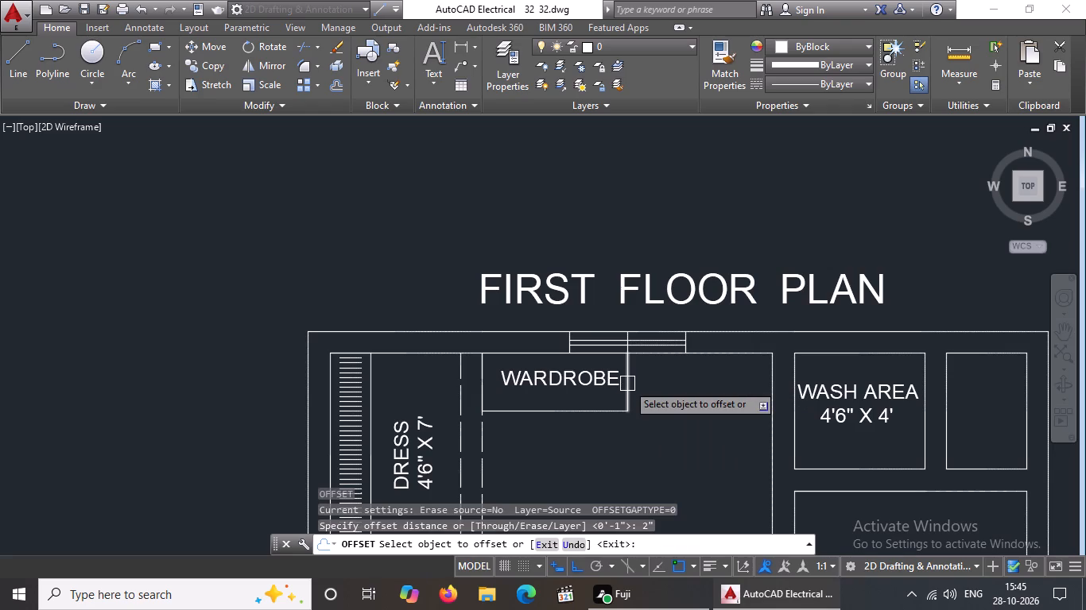
{"action": "scroll", "coordinate": [673, 357], "scroll_direction": "up", "scroll_amount": 2}
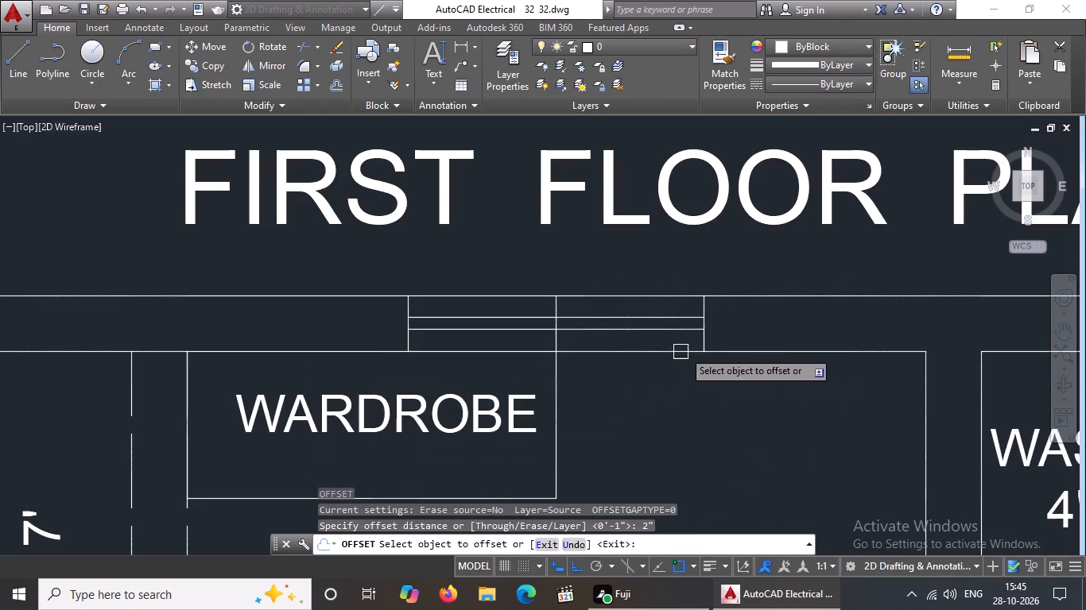
{"action": "left_click", "coordinate": [709, 338]}
{"action": "left_click", "coordinate": [749, 326]}
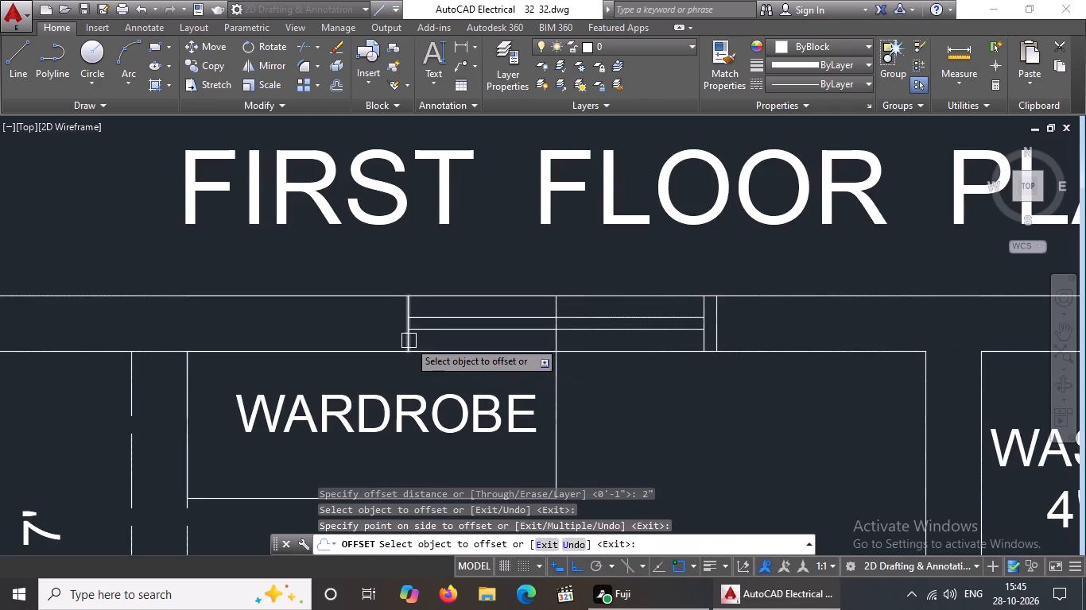
{"action": "left_click", "coordinate": [409, 341]}
{"action": "left_click_drag", "start_coordinate": [293, 327], "coordinate": [312, 326]}
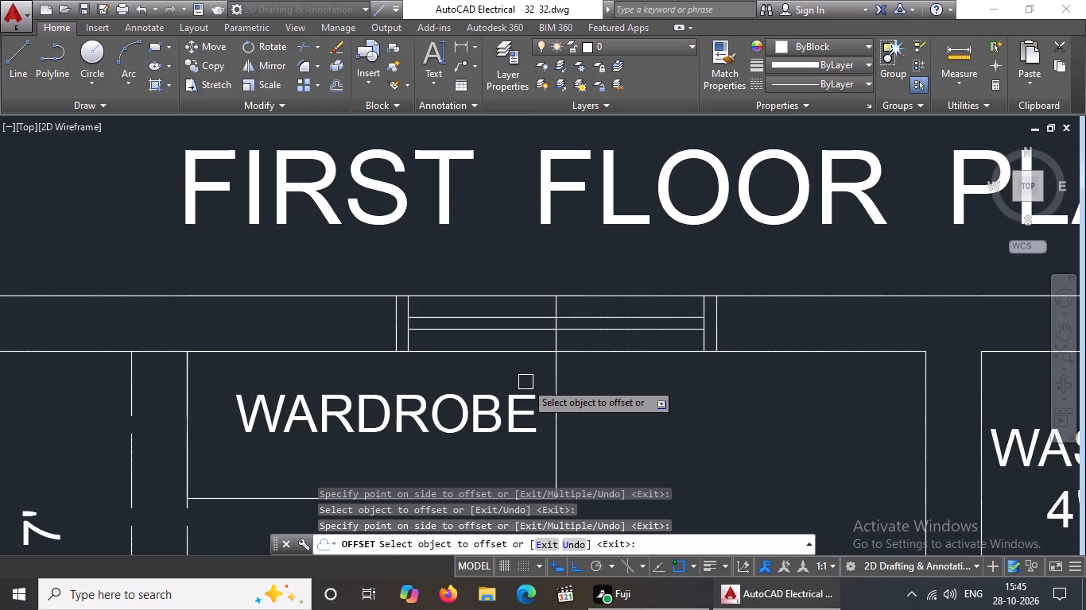
{"action": "key", "text": "Escape"}
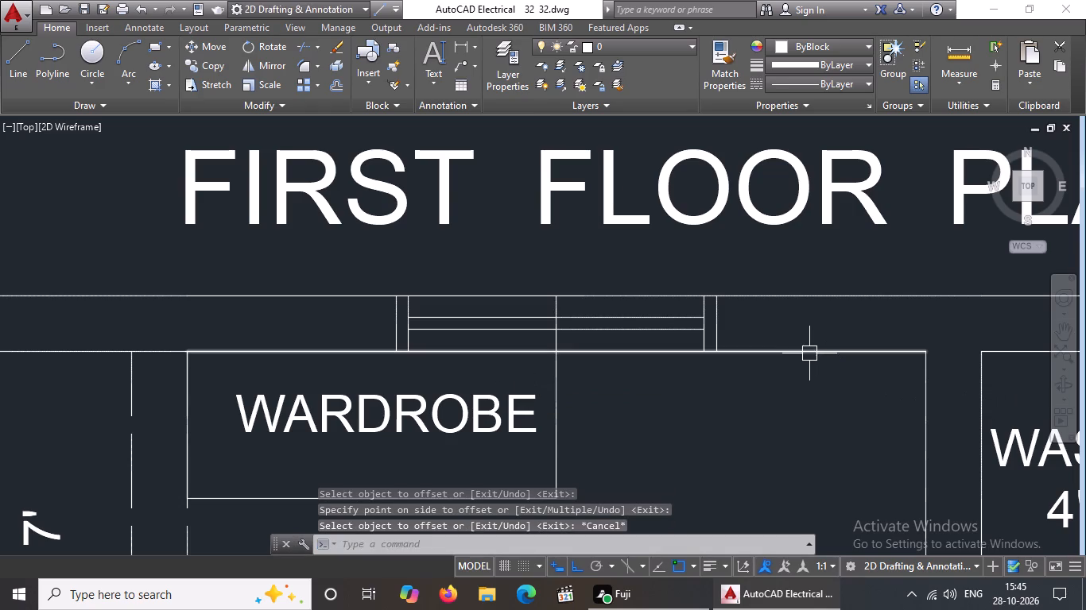
{"action": "key", "text": "Escape"}
From the top end of the window's east outer jamb, draw a line 5" east along the wall and 1' upward.
{"action": "key", "text": "l"}
{"action": "key", "text": "Return"}
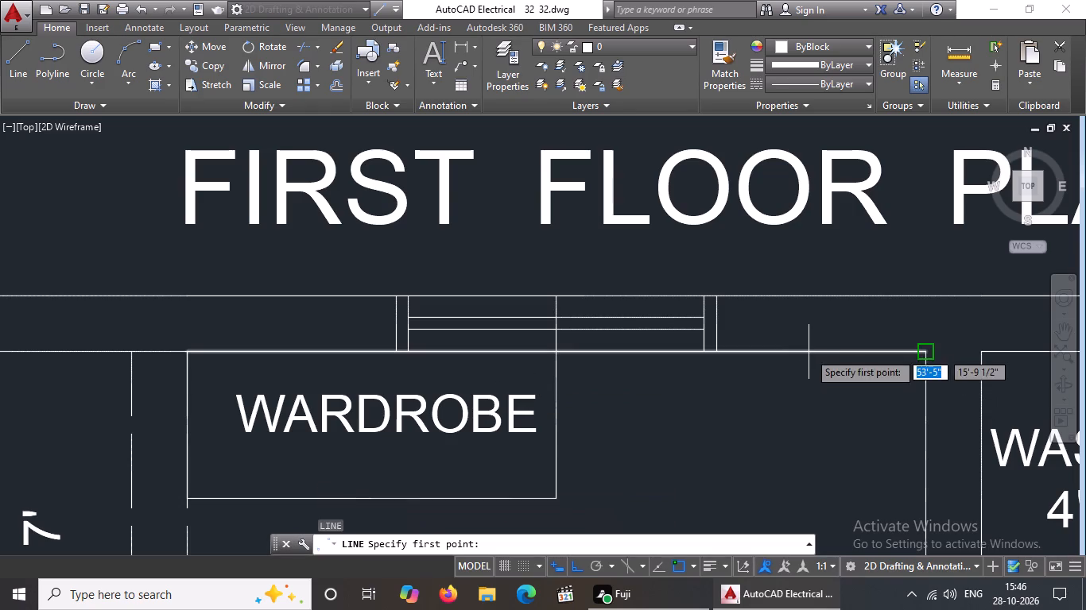
{"action": "scroll", "coordinate": [800, 355], "scroll_direction": "down", "scroll_amount": 4}
{"action": "scroll", "coordinate": [821, 365], "scroll_direction": "up", "scroll_amount": 2}
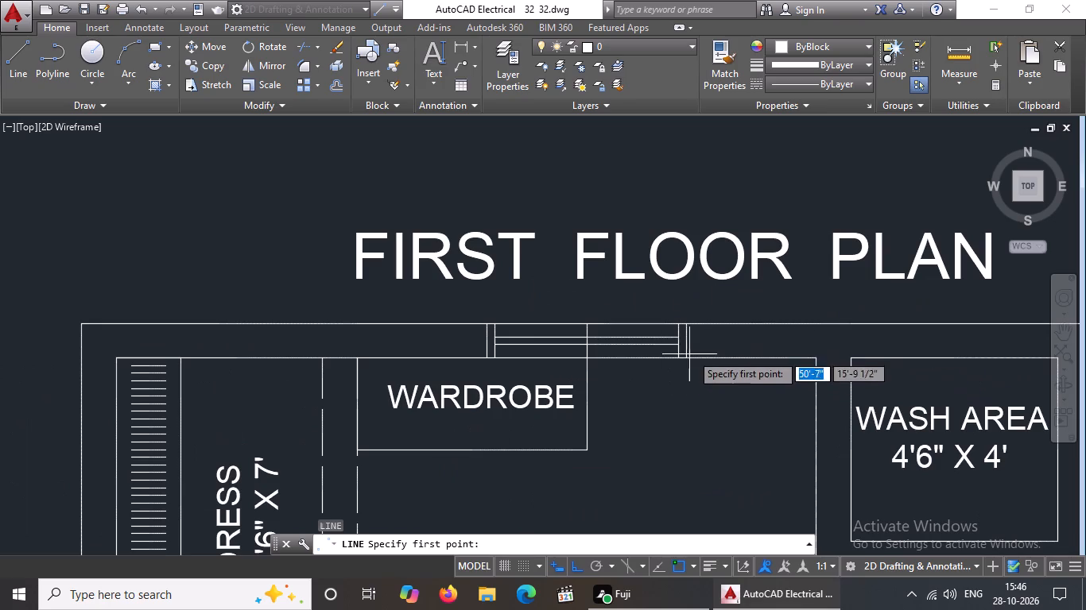
{"action": "left_click_drag", "start_coordinate": [686, 325], "coordinate": [718, 317]}
{"action": "type", "text": "5\""}
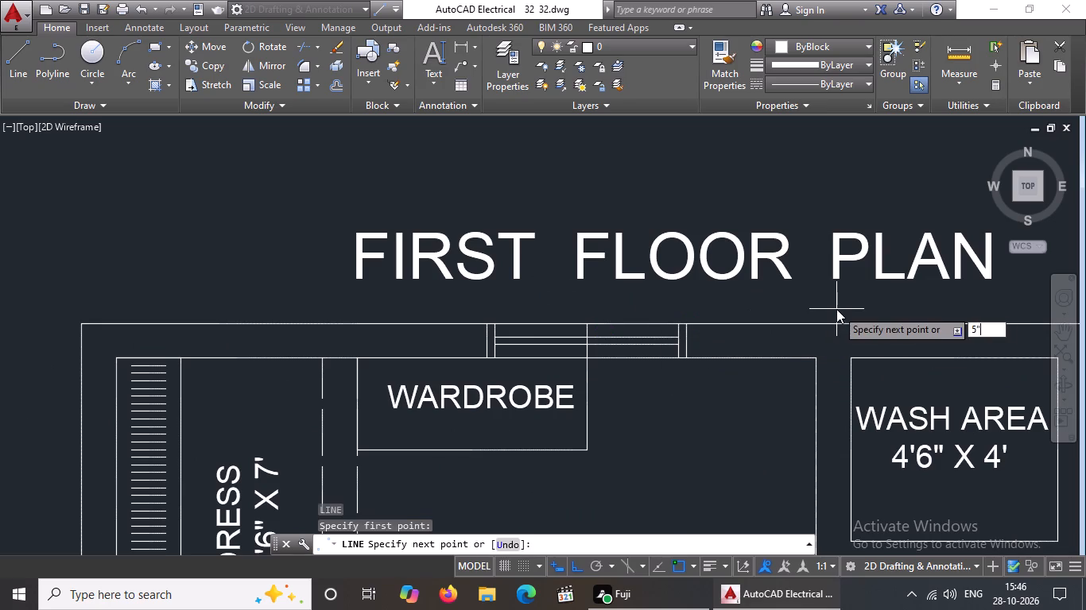
{"action": "key", "text": "Return"}
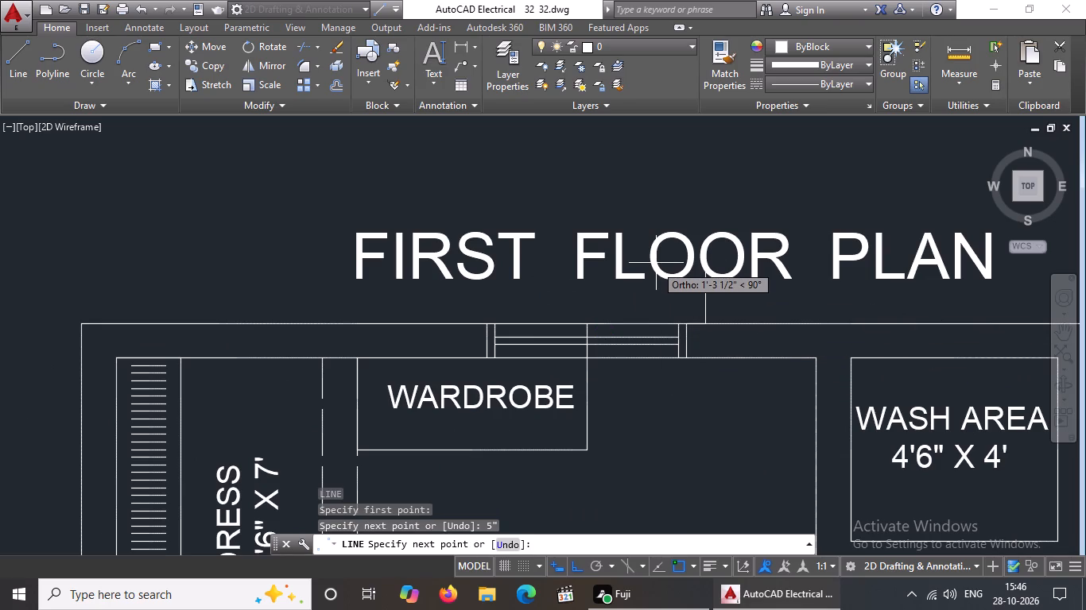
{"action": "key", "text": "1"}
{"action": "key", "text": "apostrophe"}
{"action": "key", "text": "Return"}
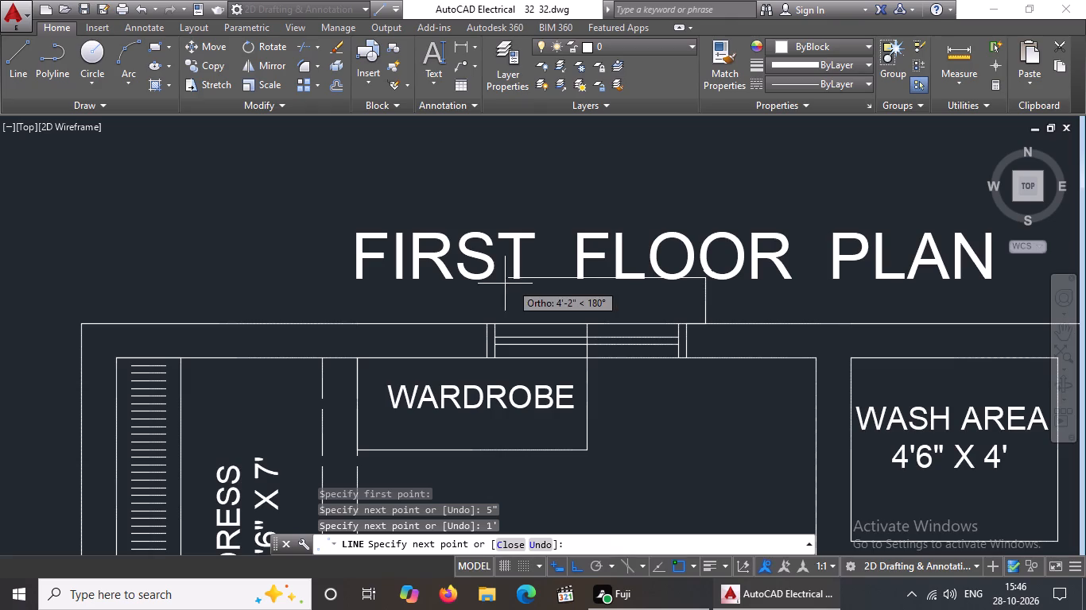
{"action": "key", "text": "Escape"}
Move the FIRST FLOOR PLAN title straight up about 2 1/2", clear of the new window projection line.
{"action": "left_click", "coordinate": [590, 257]}
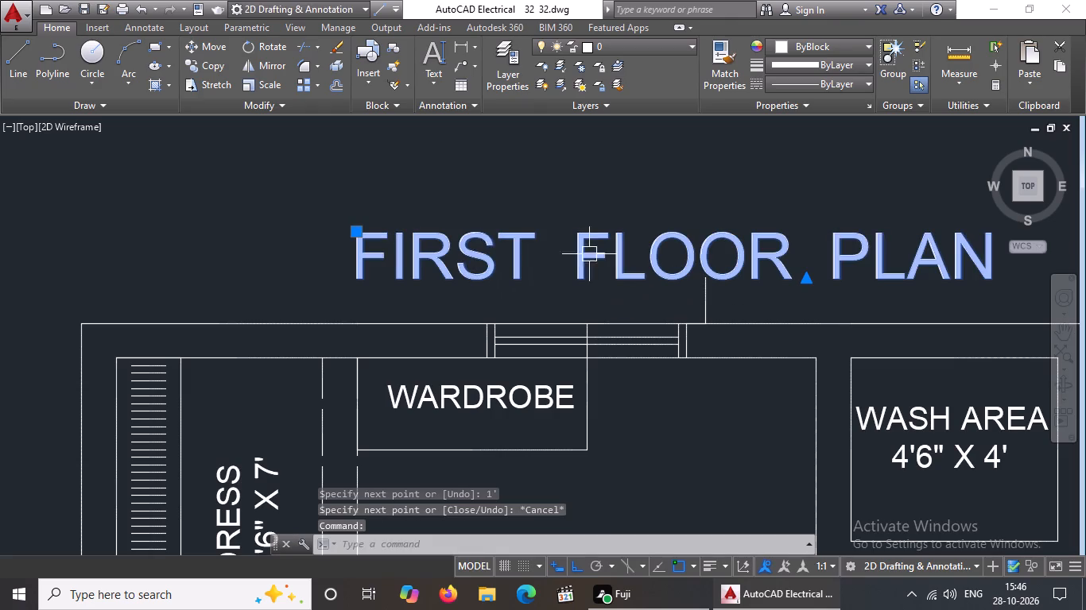
{"action": "left_click", "coordinate": [352, 234]}
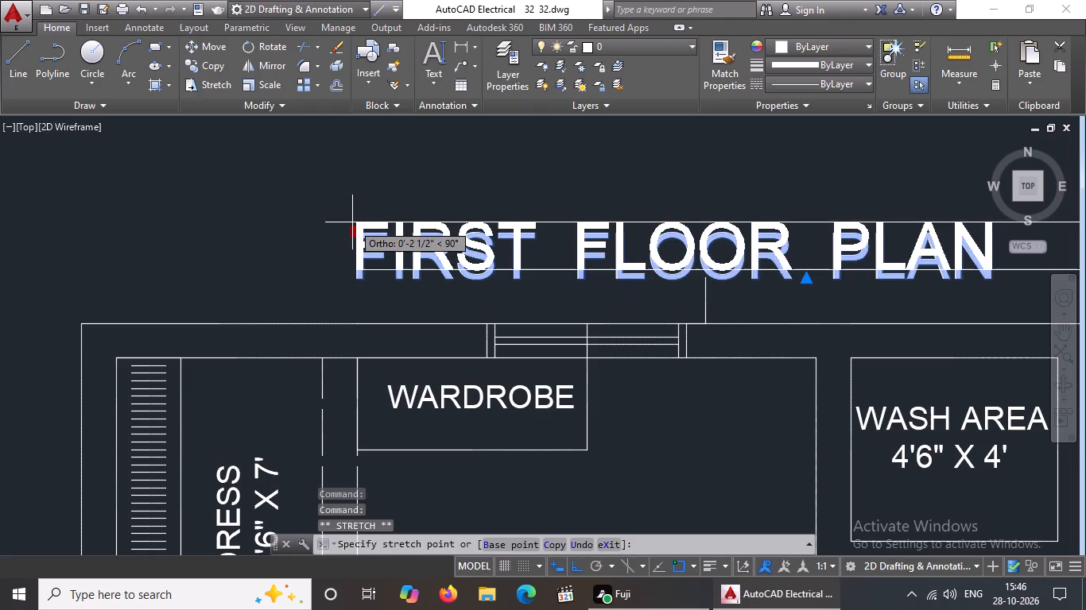
{"action": "left_click", "coordinate": [352, 221]}
{"action": "key", "text": "Escape"}
From the top end of the window's west outer jamb, draw lines 5" west, 1' upward, and across to the east projection line.
{"action": "key", "text": "l"}
{"action": "key", "text": "Return"}
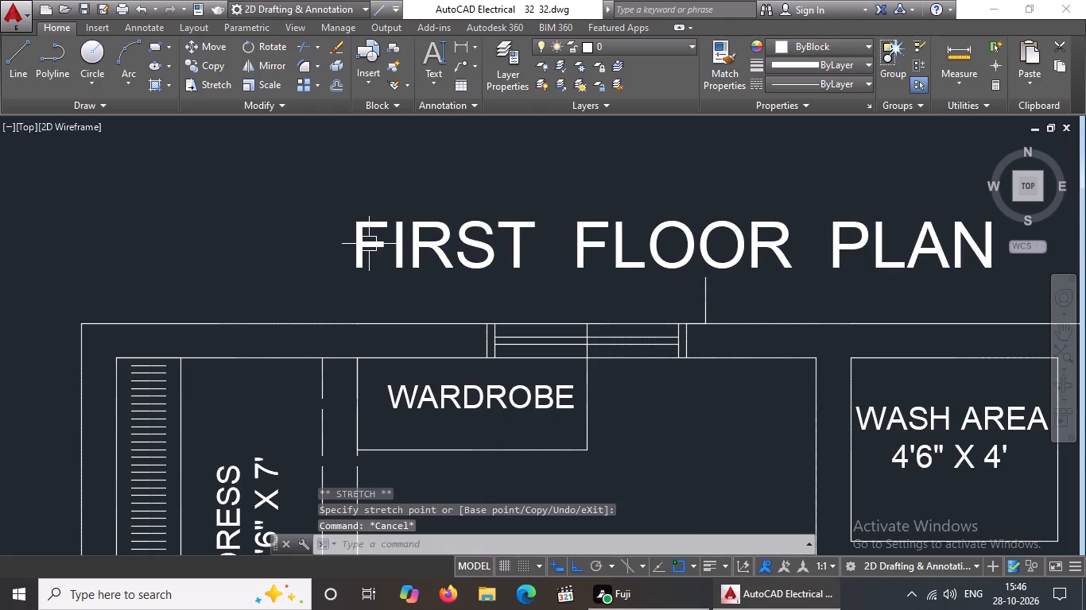
{"action": "left_click", "coordinate": [487, 326]}
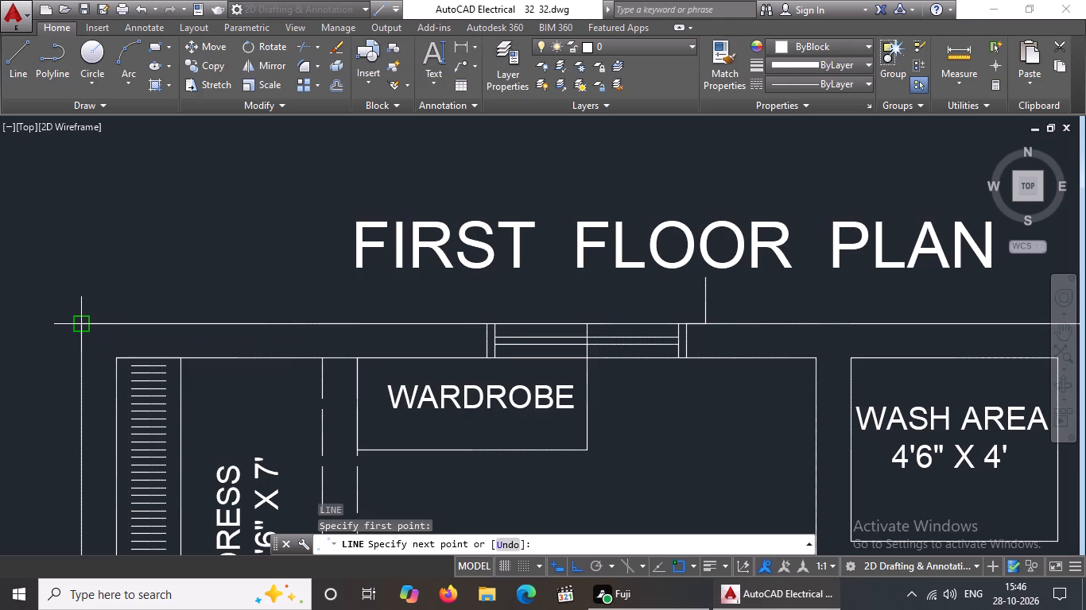
{"action": "type", "text": "5\""}
{"action": "key", "text": "Return"}
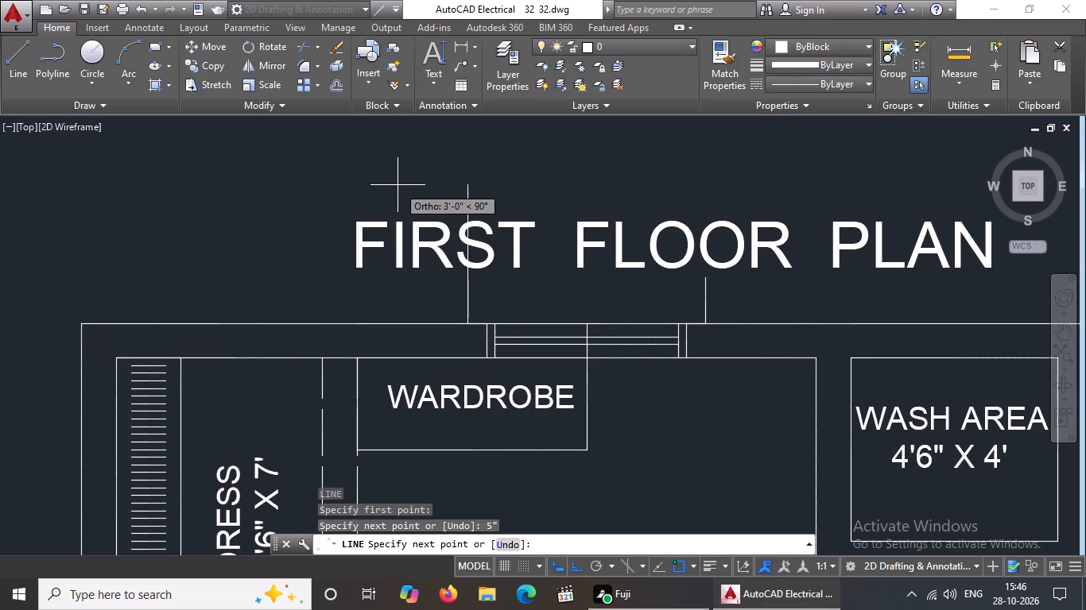
{"action": "type", "text": "1'"}
{"action": "key", "text": "Return"}
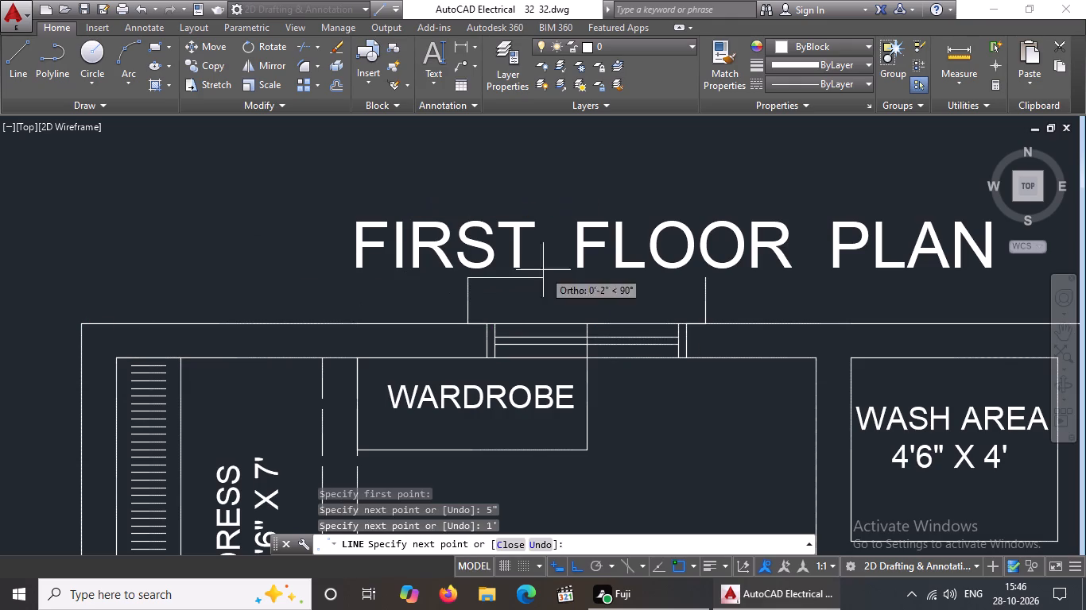
{"action": "left_click", "coordinate": [708, 280]}
{"action": "key", "text": "Escape"}
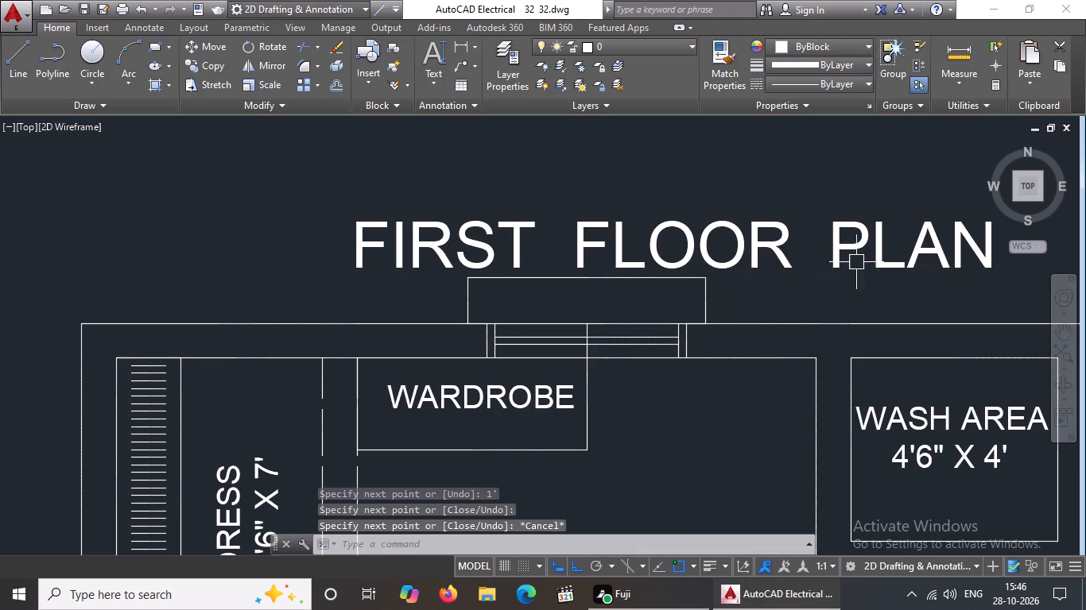
Set the linetype of the five window projection lines above the wardrobe to ACAD_ISO02W100.
{"action": "scroll", "coordinate": [687, 295], "scroll_direction": "down", "scroll_amount": 2}
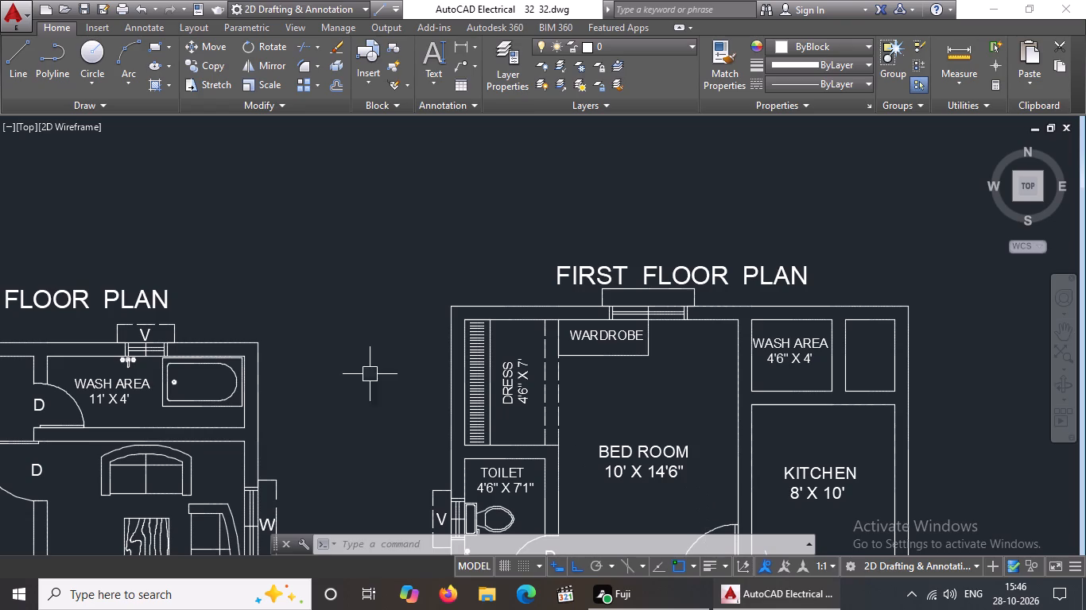
{"action": "scroll", "coordinate": [630, 257], "scroll_direction": "up", "scroll_amount": 2}
{"action": "scroll", "coordinate": [574, 341], "scroll_direction": "up", "scroll_amount": 2}
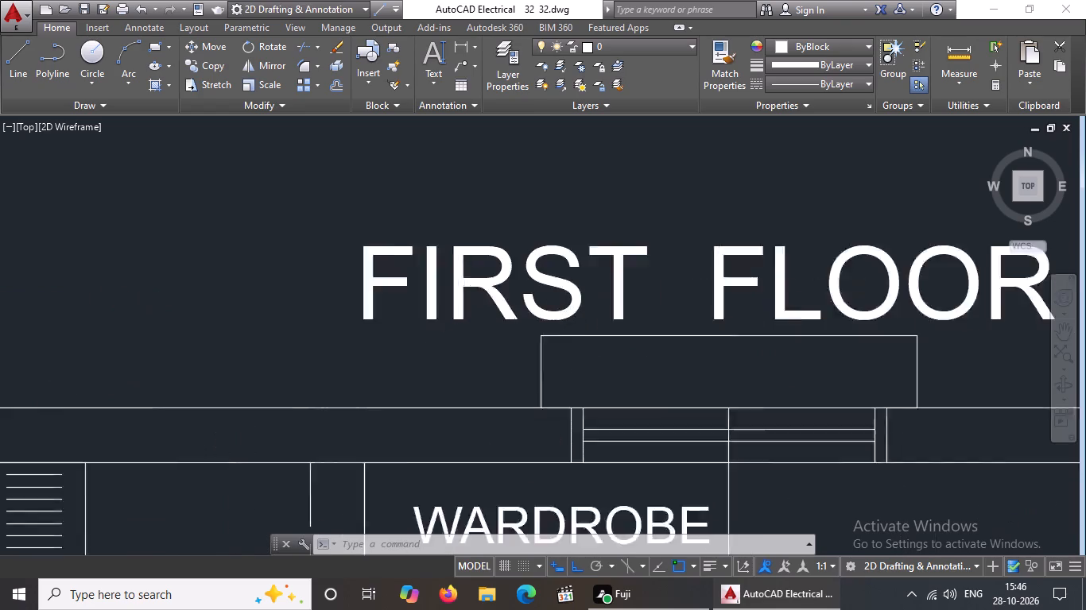
{"action": "left_click", "coordinate": [507, 318]}
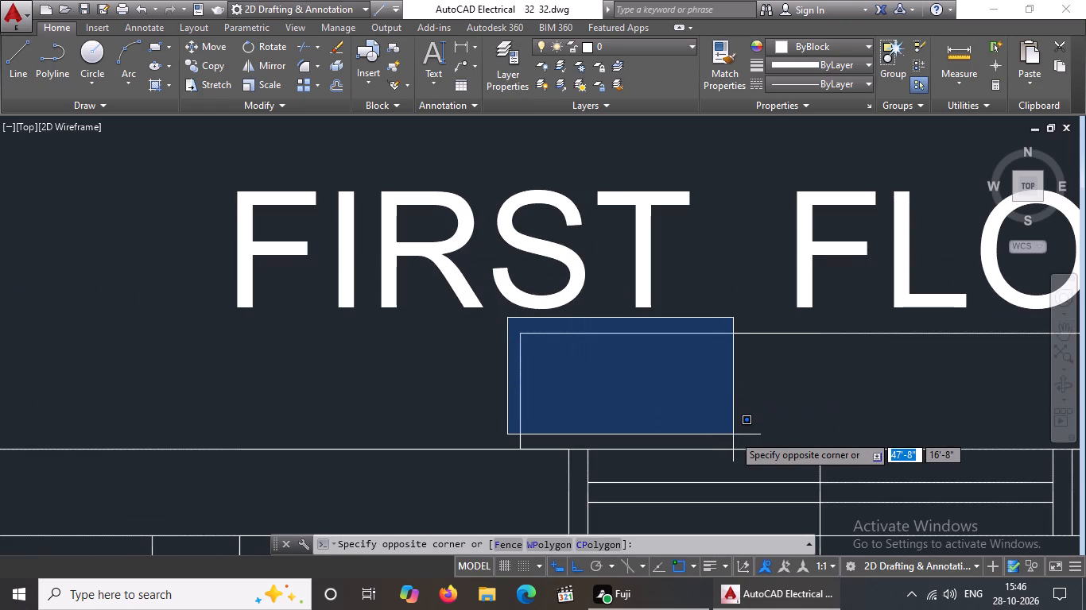
{"action": "scroll", "coordinate": [734, 358], "scroll_direction": "down", "scroll_amount": 3}
{"action": "scroll", "coordinate": [872, 392], "scroll_direction": "up", "scroll_amount": 4}
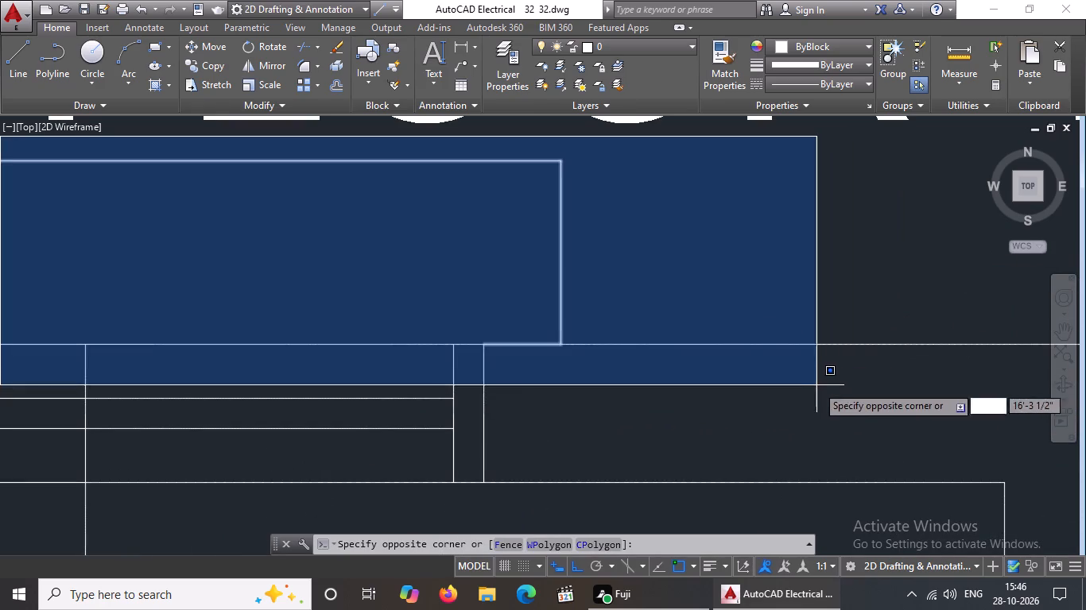
{"action": "scroll", "coordinate": [589, 361], "scroll_direction": "down", "scroll_amount": 3}
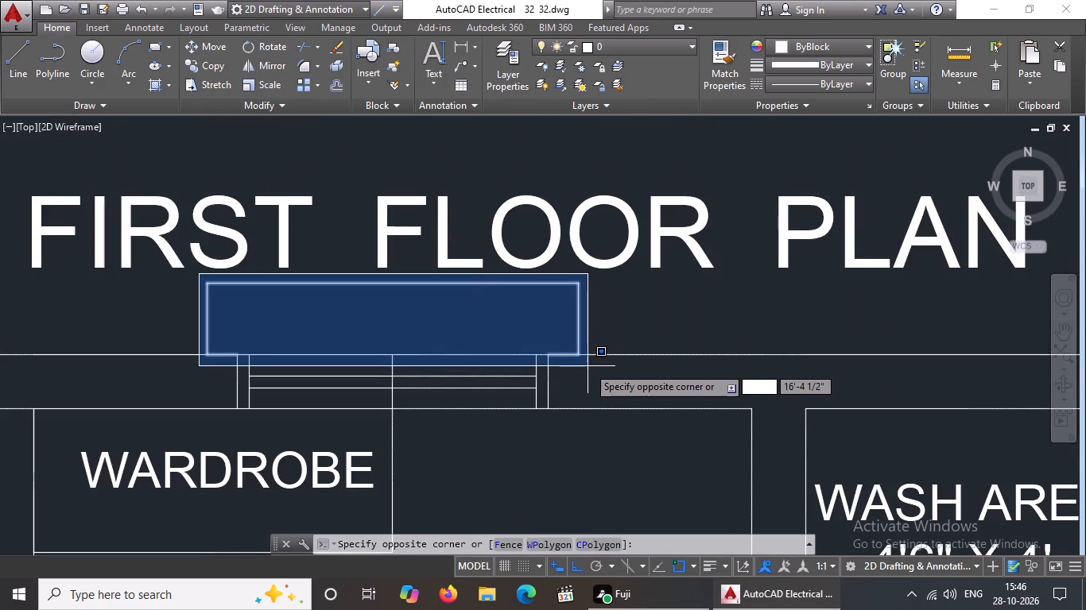
{"action": "left_click", "coordinate": [588, 366]}
{"action": "left_click", "coordinate": [826, 82]}
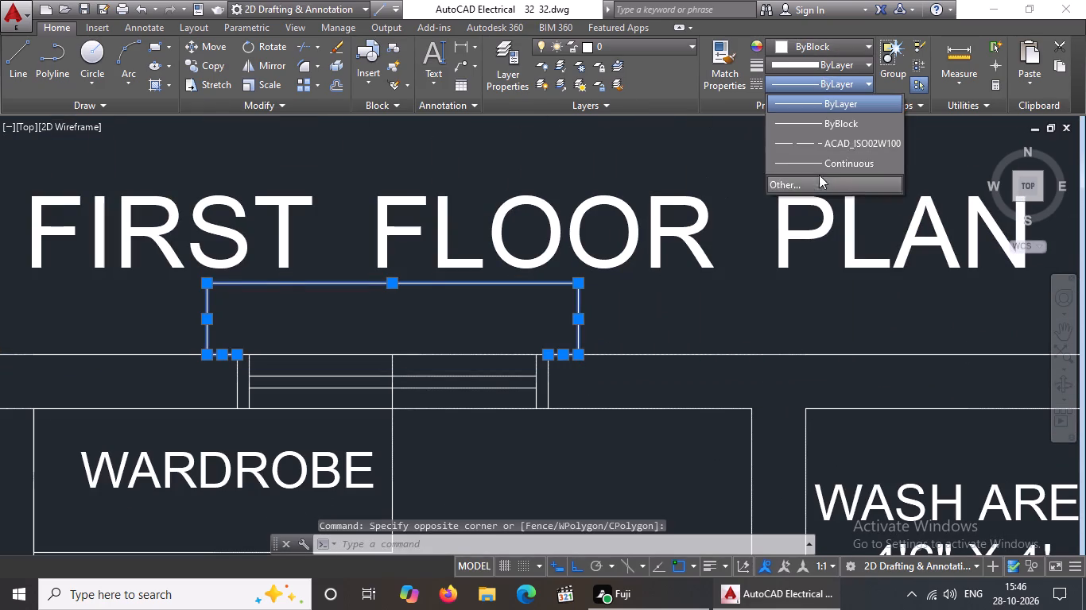
{"action": "left_click", "coordinate": [816, 141]}
Set the linetype scale of the dashed window projection lines to 2.
{"action": "right_click", "coordinate": [708, 312]}
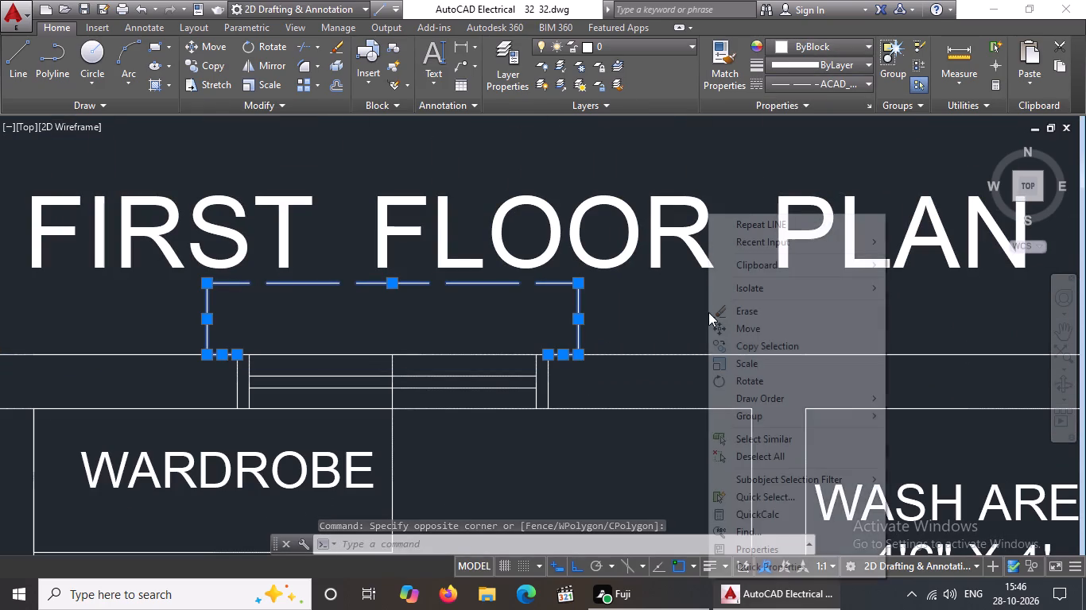
{"action": "left_click", "coordinate": [763, 550]}
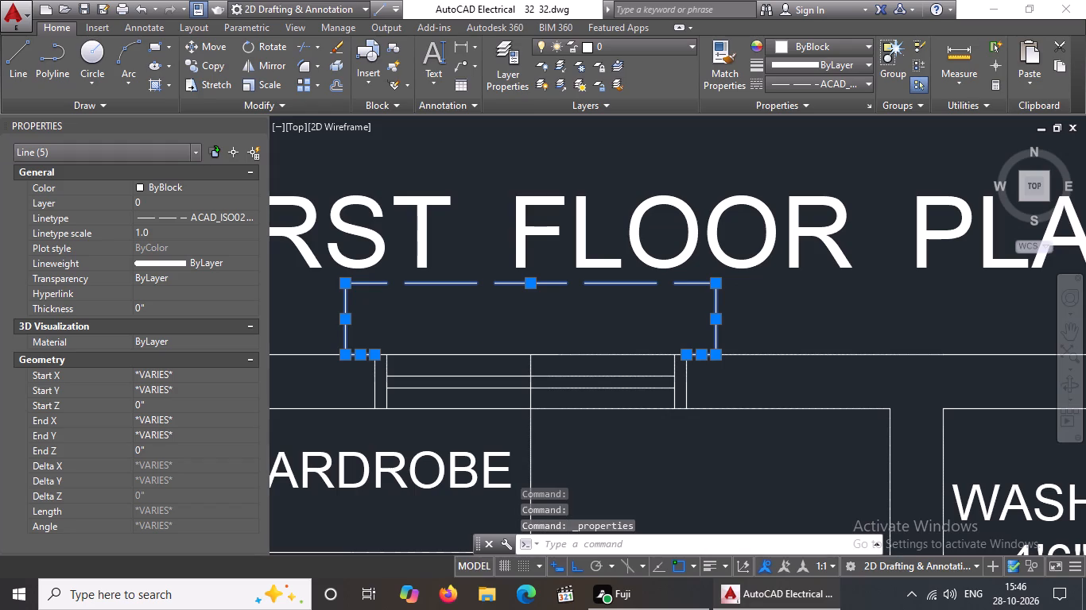
{"action": "left_click", "coordinate": [181, 230]}
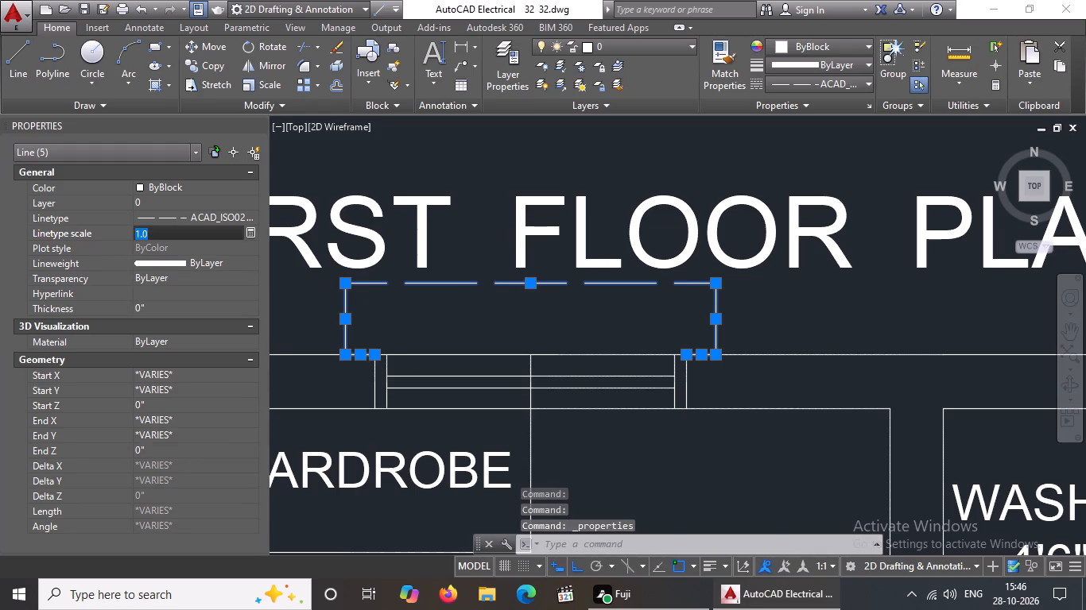
{"action": "key", "text": "BackSpace"}
{"action": "key", "text": "BackSpace"}
{"action": "key", "text": "2"}
{"action": "key", "text": "Return"}
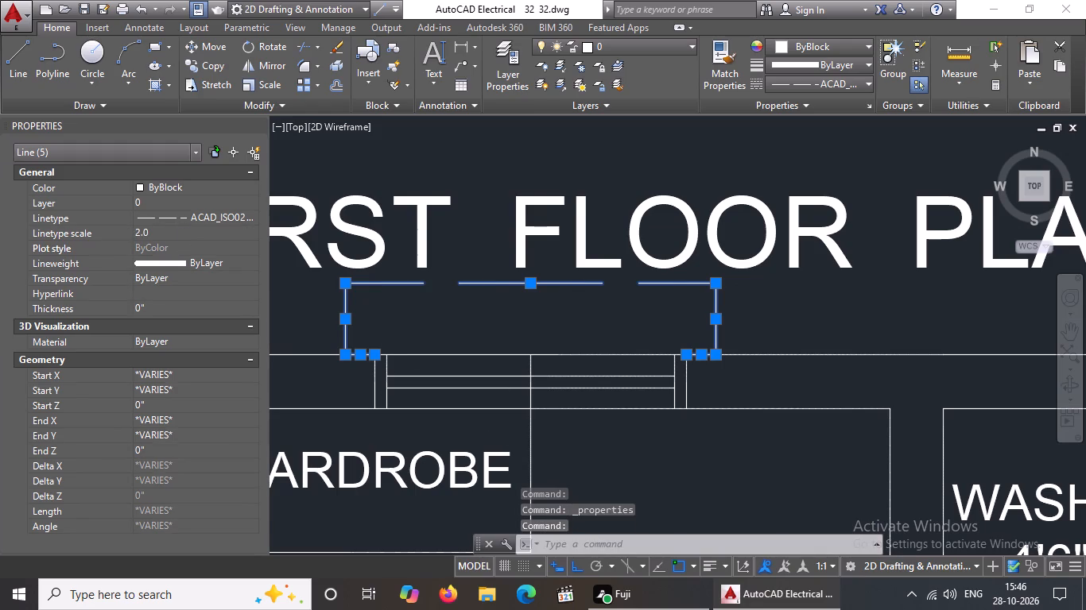
{"action": "scroll", "coordinate": [506, 308], "scroll_direction": "down", "scroll_amount": 4}
{"action": "key", "text": "Escape"}
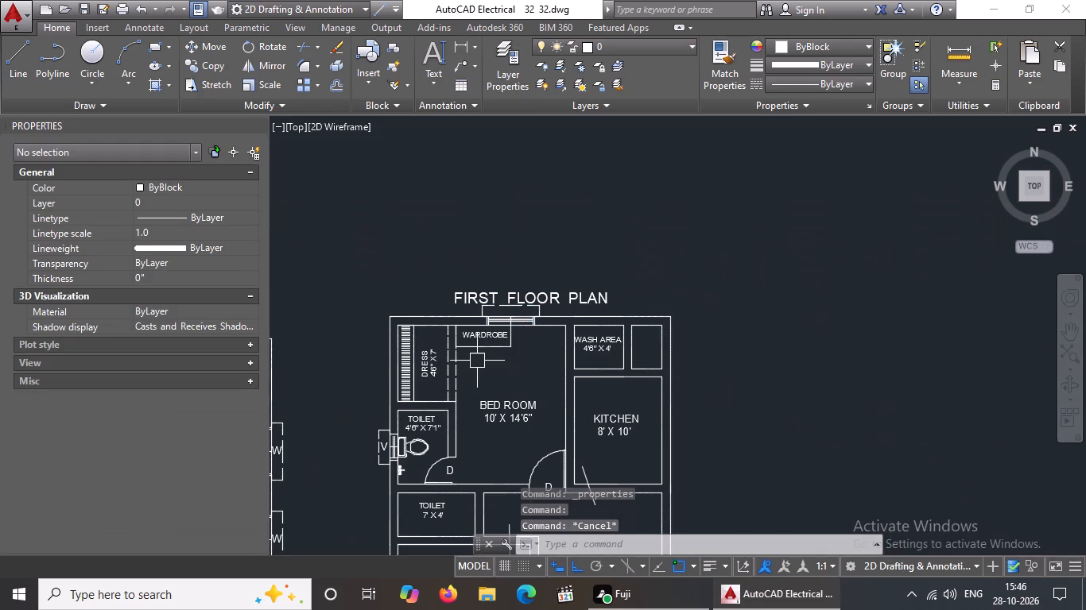
Copy the W label from the ground-floor hall window into the new first-floor window projection, with Ortho off.
{"action": "scroll", "coordinate": [498, 344], "scroll_direction": "up", "scroll_amount": 2}
{"action": "scroll", "coordinate": [510, 315], "scroll_direction": "down", "scroll_amount": 1}
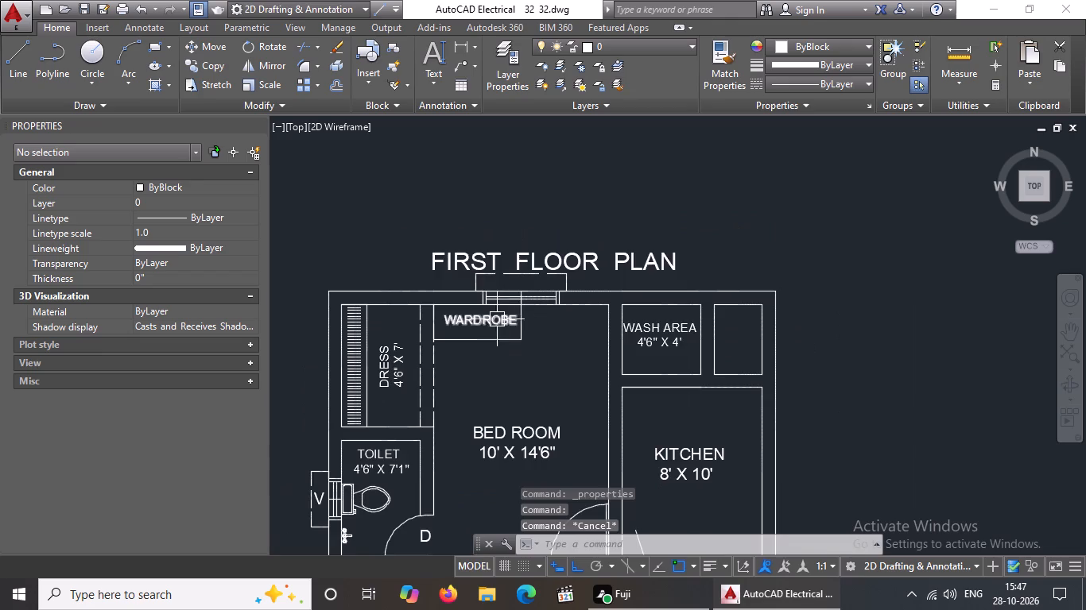
{"action": "scroll", "coordinate": [496, 319], "scroll_direction": "down", "scroll_amount": 2}
{"action": "scroll", "coordinate": [351, 396], "scroll_direction": "up", "scroll_amount": 2}
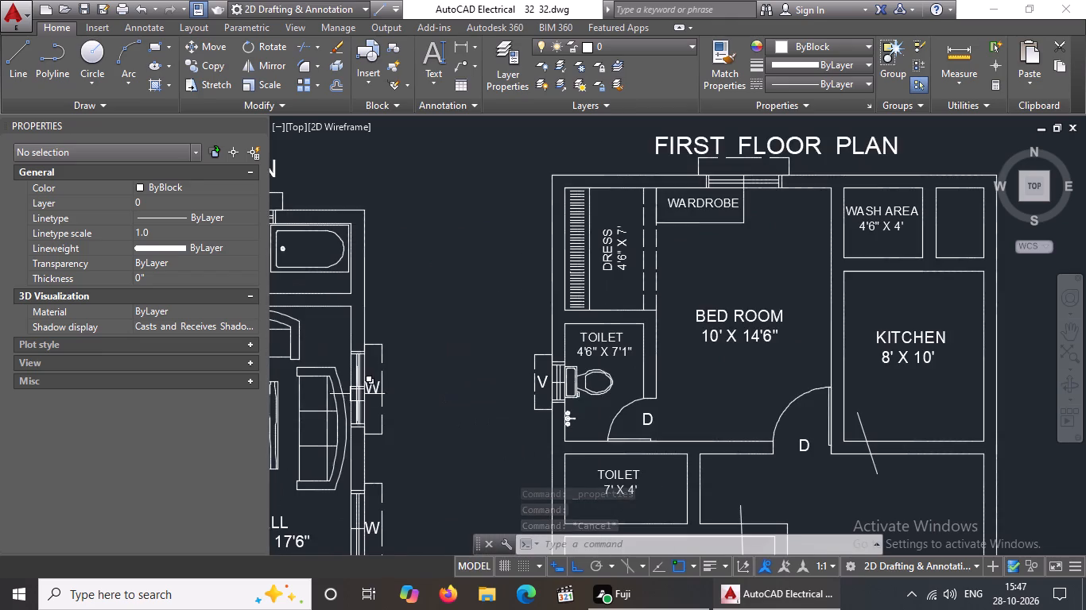
{"action": "scroll", "coordinate": [366, 389], "scroll_direction": "up", "scroll_amount": 3}
{"action": "left_click", "coordinate": [379, 380]}
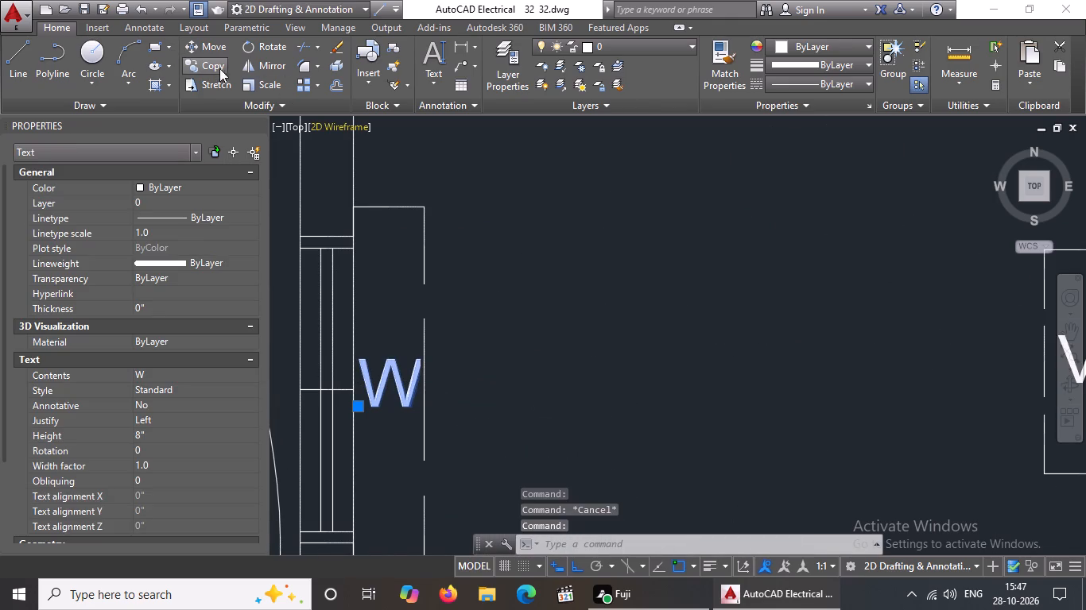
{"action": "left_click_drag", "start_coordinate": [215, 64], "coordinate": [219, 75]}
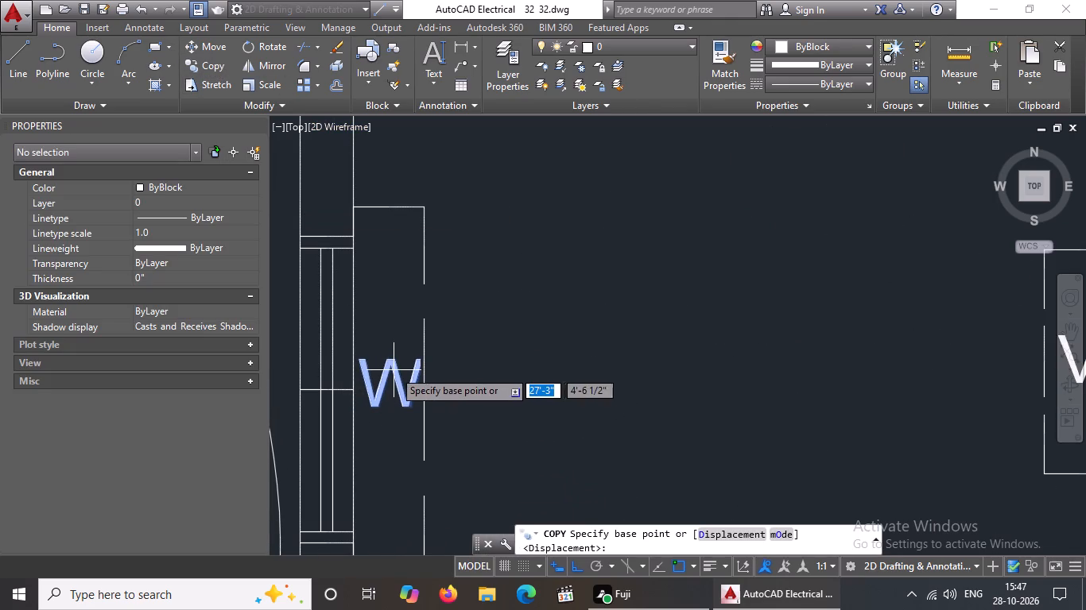
{"action": "left_click", "coordinate": [394, 370]}
{"action": "scroll", "coordinate": [394, 370], "scroll_direction": "up", "scroll_amount": 1}
{"action": "scroll", "coordinate": [394, 371], "scroll_direction": "down", "scroll_amount": 5}
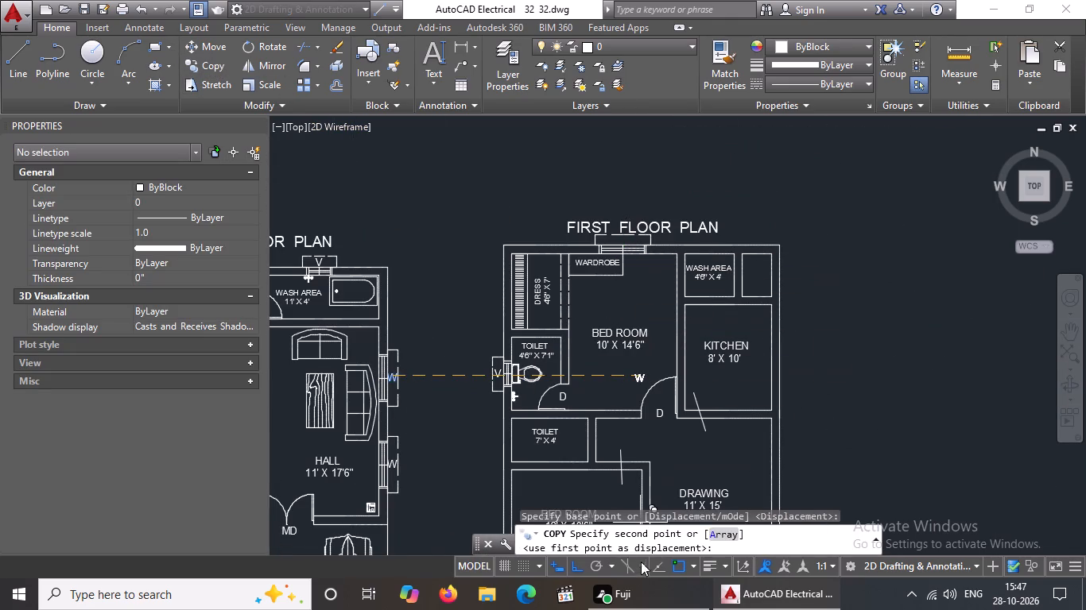
{"action": "left_click", "coordinate": [579, 569]}
{"action": "scroll", "coordinate": [598, 274], "scroll_direction": "up", "scroll_amount": 2}
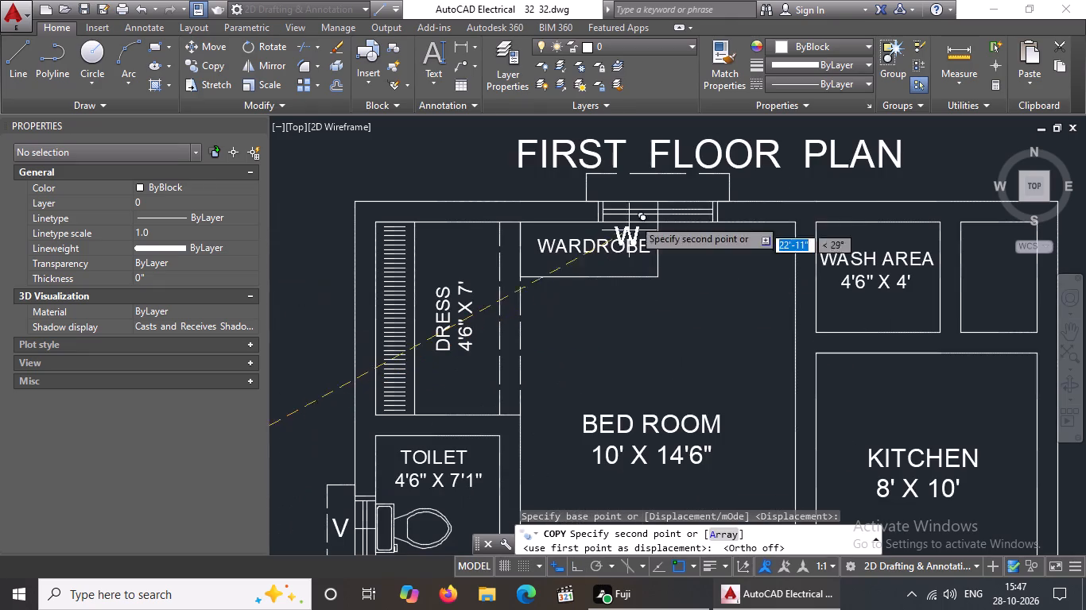
{"action": "scroll", "coordinate": [664, 179], "scroll_direction": "up", "scroll_amount": 3}
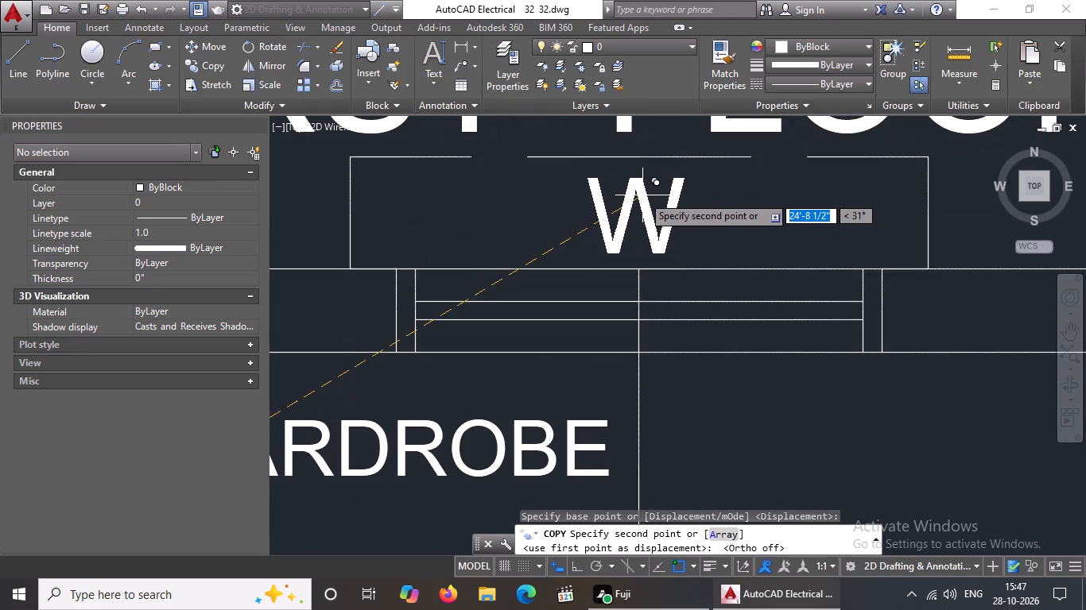
{"action": "left_click", "coordinate": [642, 195]}
{"action": "scroll", "coordinate": [657, 177], "scroll_direction": "down", "scroll_amount": 4}
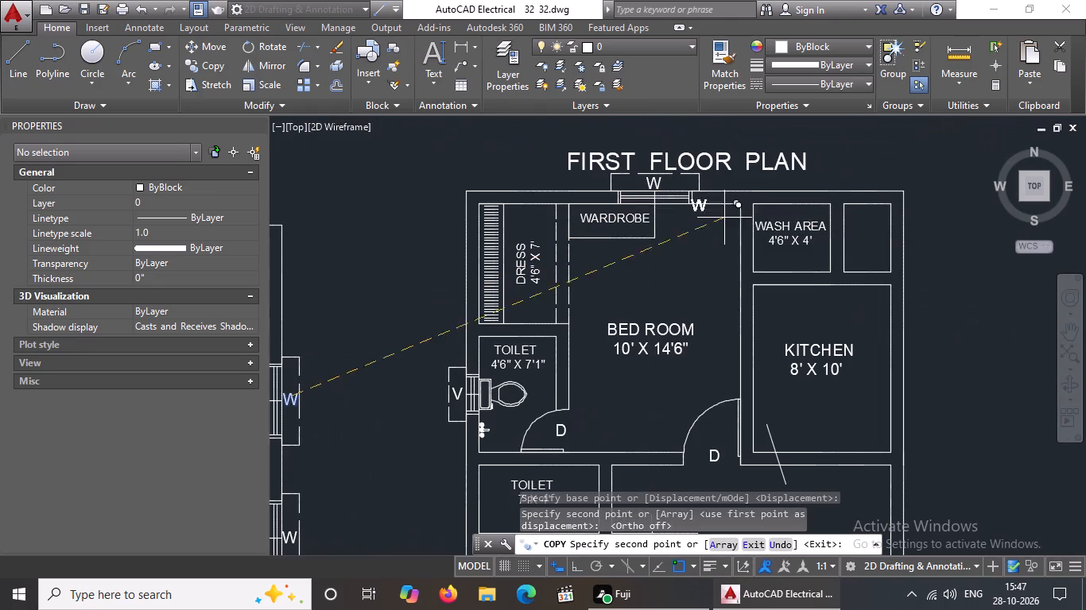
{"action": "key", "text": "Escape"}
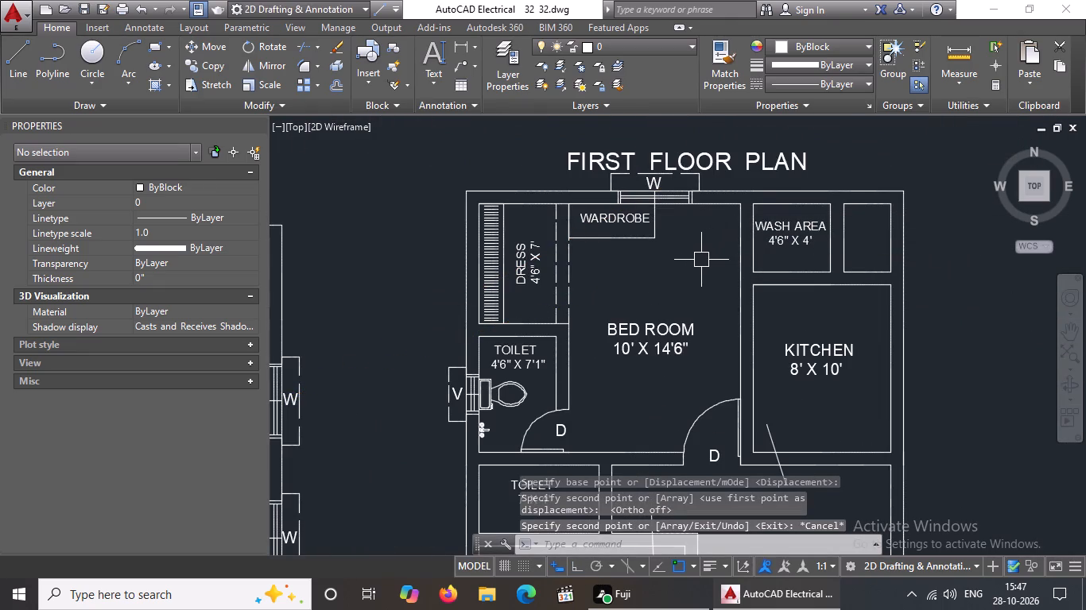
Move the first-floor BED ROOM 10' X 14'6" label about 4'-8" down and 1' west, near the room's south wall.
{"action": "scroll", "coordinate": [699, 261], "scroll_direction": "down", "scroll_amount": 1}
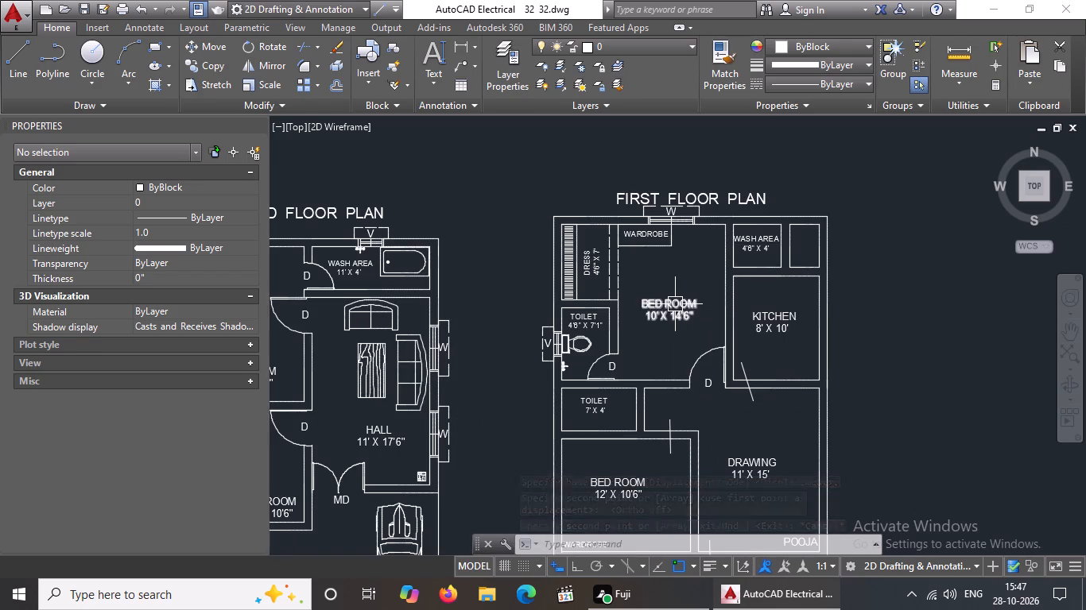
{"action": "left_click", "coordinate": [675, 304]}
{"action": "left_click_drag", "start_coordinate": [644, 300], "coordinate": [642, 311]}
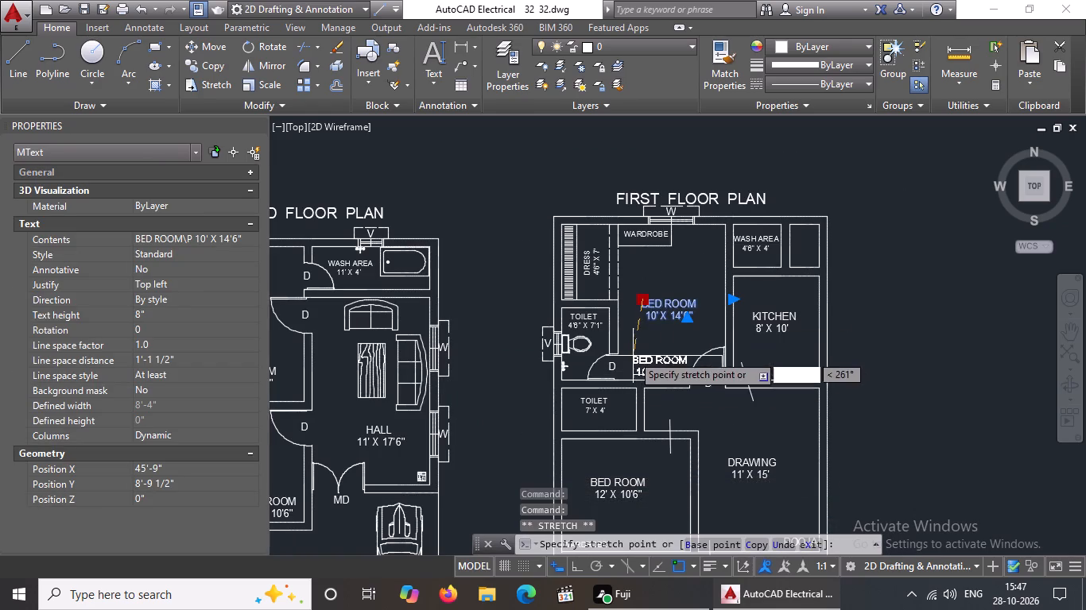
{"action": "left_click", "coordinate": [631, 350]}
Copy the queen bed from the ground-floor 12' X 14'6" bedroom into the first-floor 10' X 14'6" bedroom.
{"action": "scroll", "coordinate": [631, 345], "scroll_direction": "down", "scroll_amount": 2}
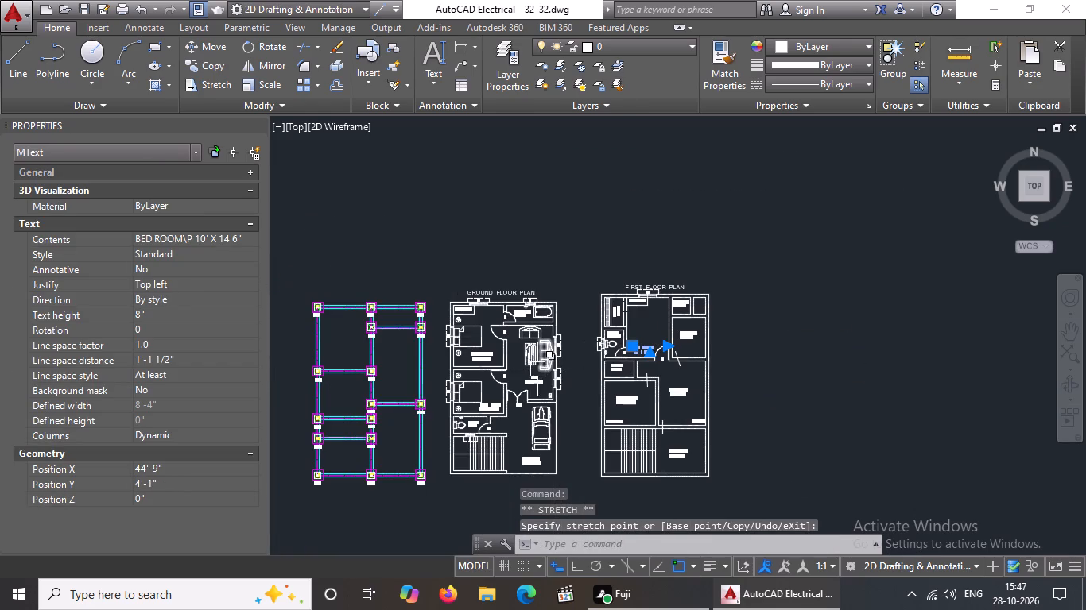
{"action": "scroll", "coordinate": [475, 338], "scroll_direction": "up", "scroll_amount": 2}
{"action": "left_click", "coordinate": [432, 335]}
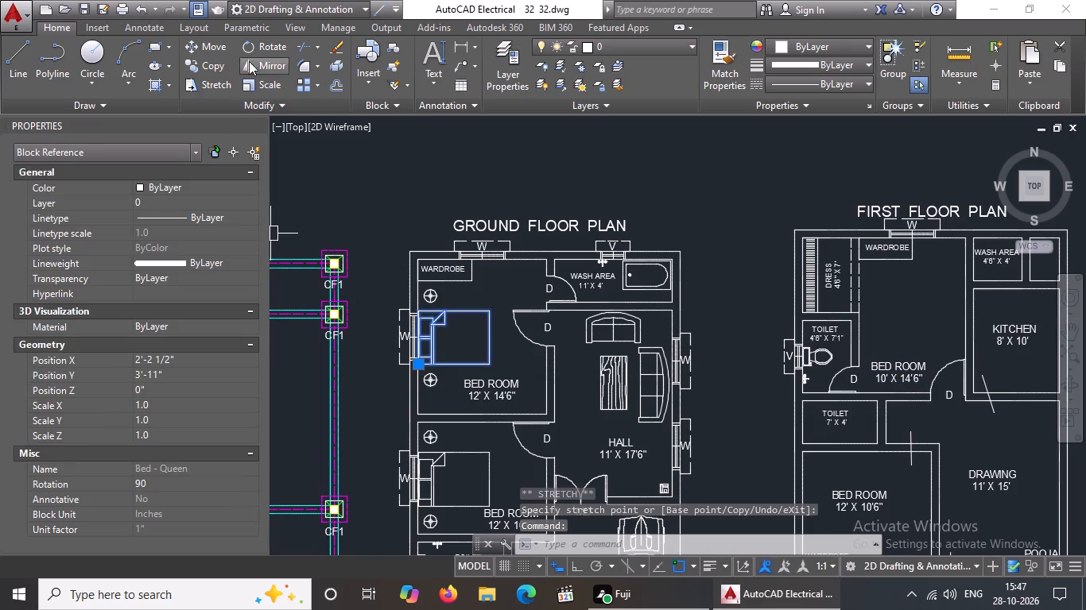
{"action": "left_click", "coordinate": [210, 60]}
{"action": "left_click", "coordinate": [450, 334]}
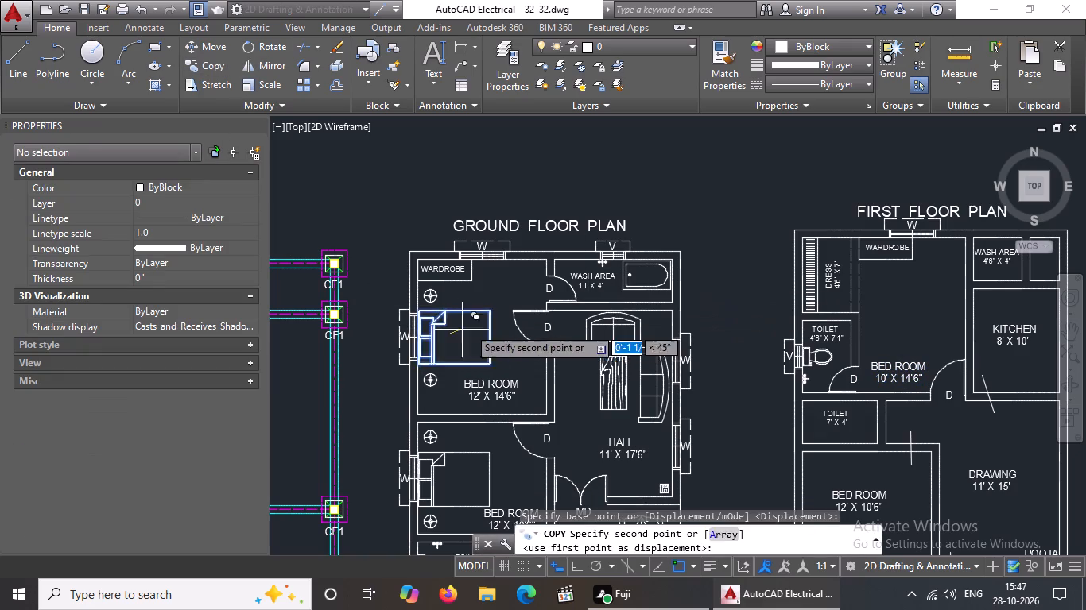
{"action": "scroll", "coordinate": [520, 346], "scroll_direction": "down", "scroll_amount": 3}
{"action": "scroll", "coordinate": [616, 333], "scroll_direction": "up", "scroll_amount": 5}
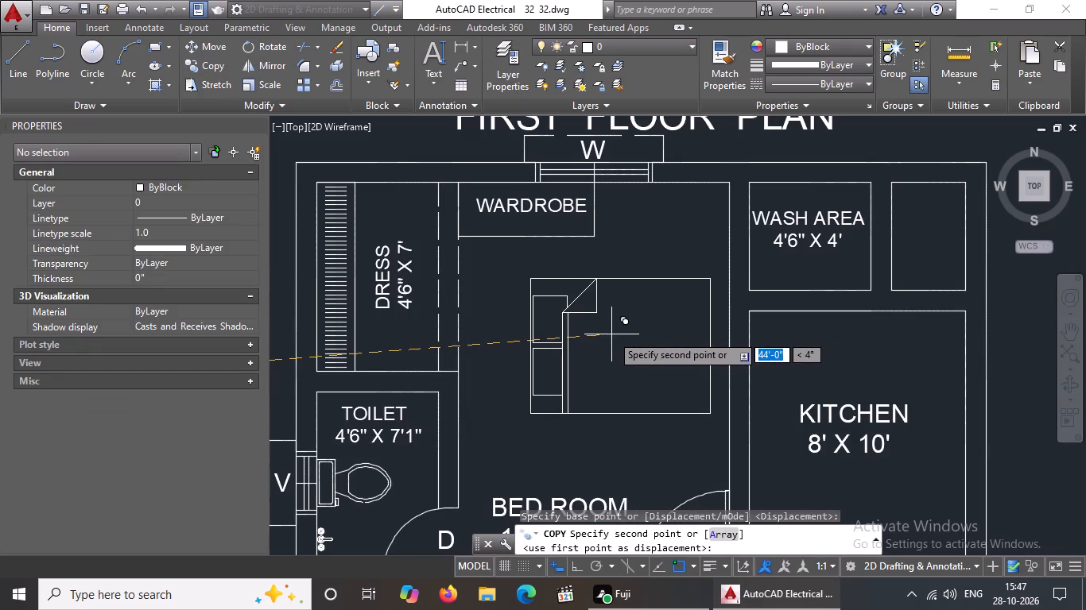
{"action": "left_click", "coordinate": [611, 334]}
{"action": "key", "text": "Escape"}
Rotate the copied bed 180° with Ortho on so its pillows face east.
{"action": "left_click", "coordinate": [540, 353]}
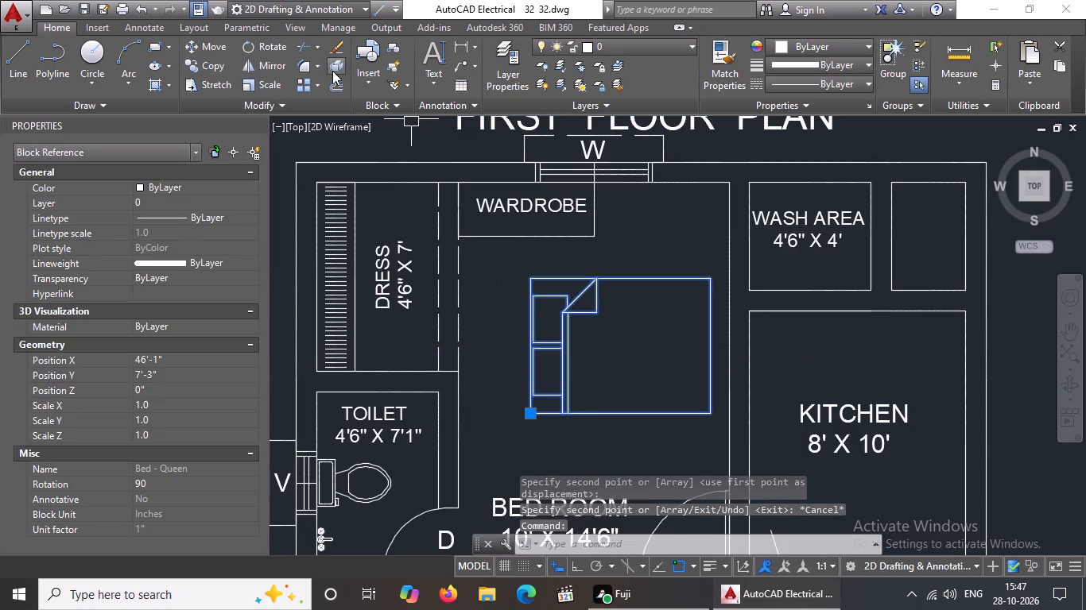
{"action": "left_click", "coordinate": [576, 564]}
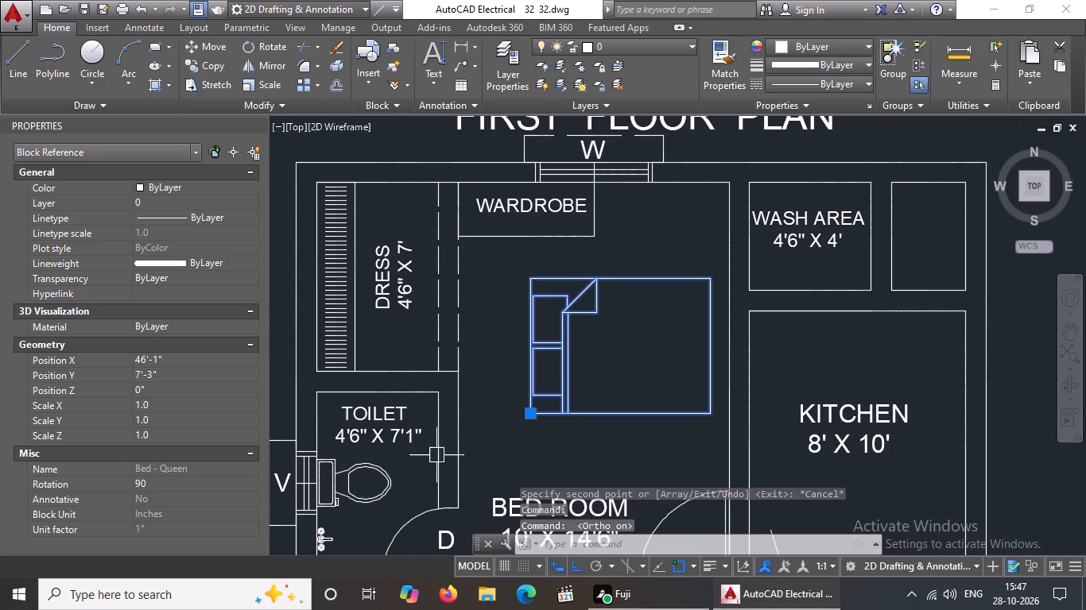
{"action": "left_click", "coordinate": [256, 40]}
{"action": "left_click", "coordinate": [571, 376]}
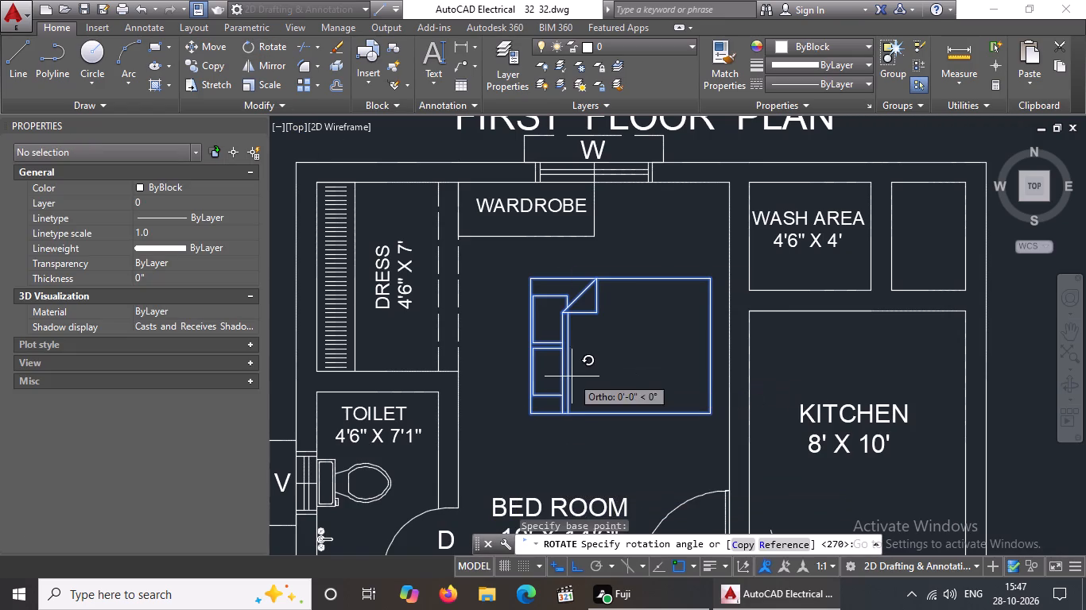
{"action": "left_click", "coordinate": [382, 411]}
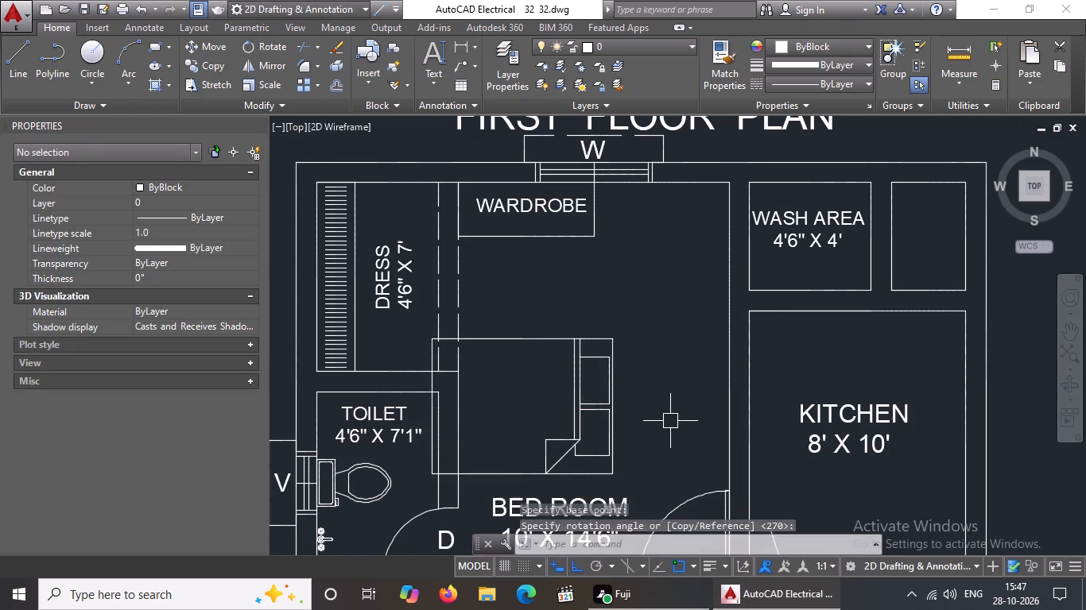
Move the first-floor queen bed about 4'-6" northeast against the bedroom's east wall, with Ortho off.
{"action": "left_click", "coordinate": [589, 410]}
{"action": "left_click", "coordinate": [609, 334]}
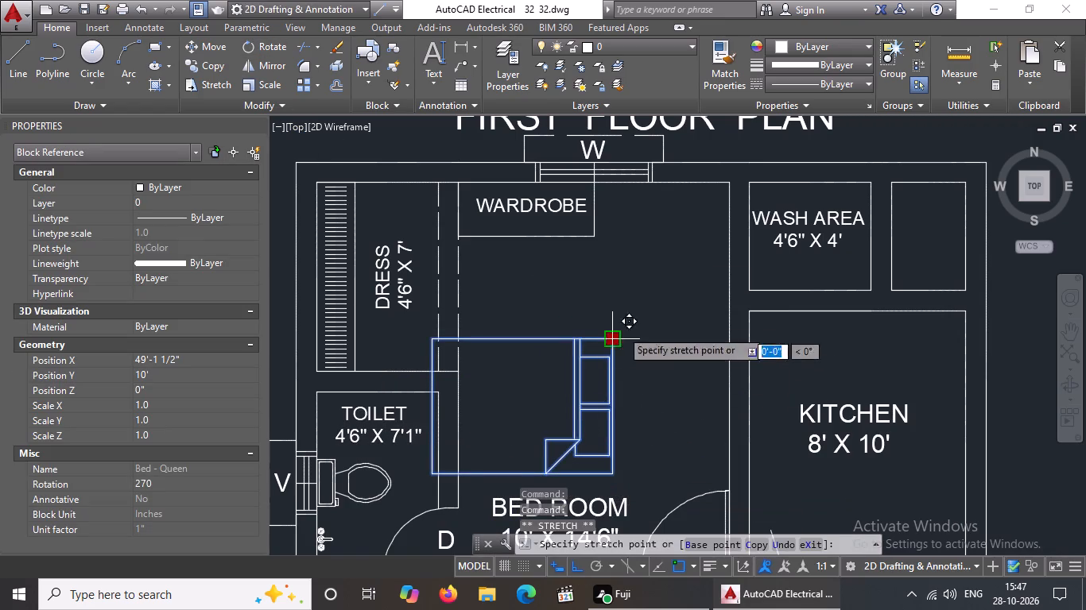
{"action": "left_click", "coordinate": [579, 563]}
{"action": "scroll", "coordinate": [707, 288], "scroll_direction": "up", "scroll_amount": 2}
{"action": "scroll", "coordinate": [742, 257], "scroll_direction": "down", "scroll_amount": 3}
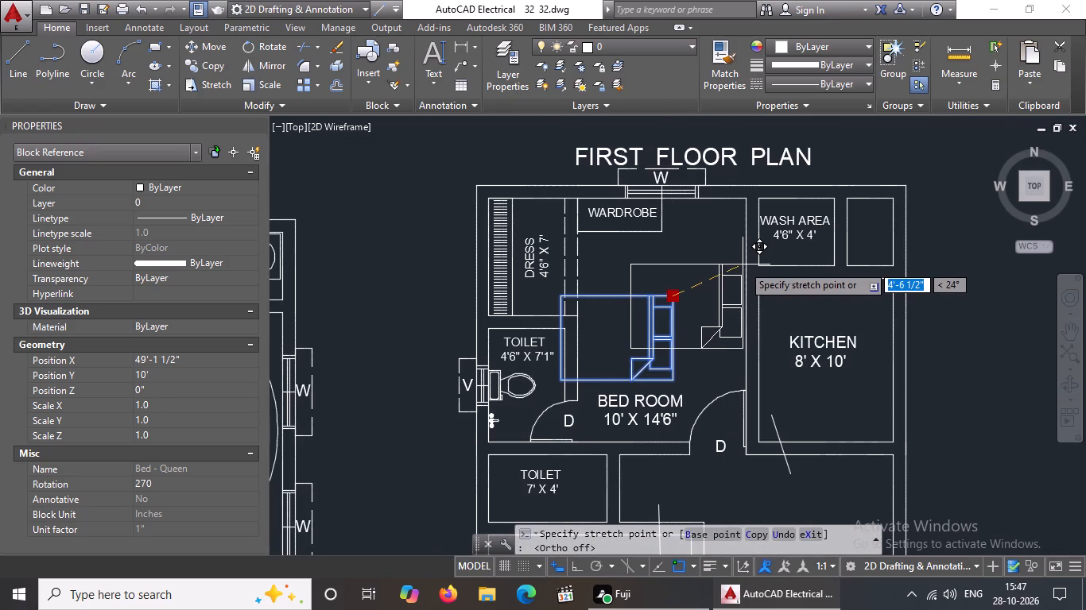
{"action": "scroll", "coordinate": [743, 264], "scroll_direction": "up", "scroll_amount": 1}
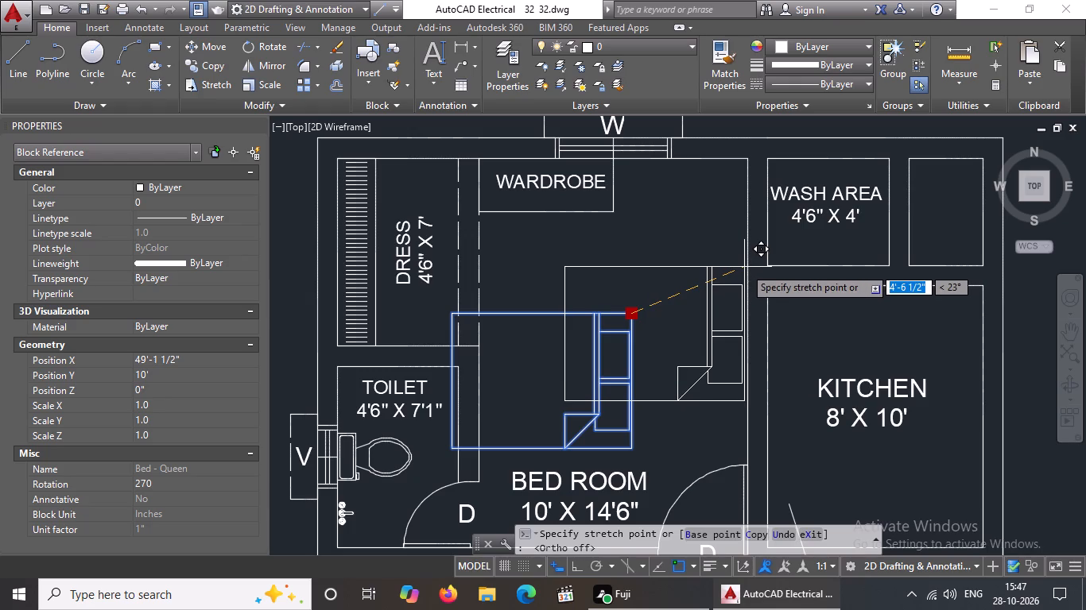
{"action": "left_click", "coordinate": [744, 267]}
{"action": "key", "text": "Escape"}
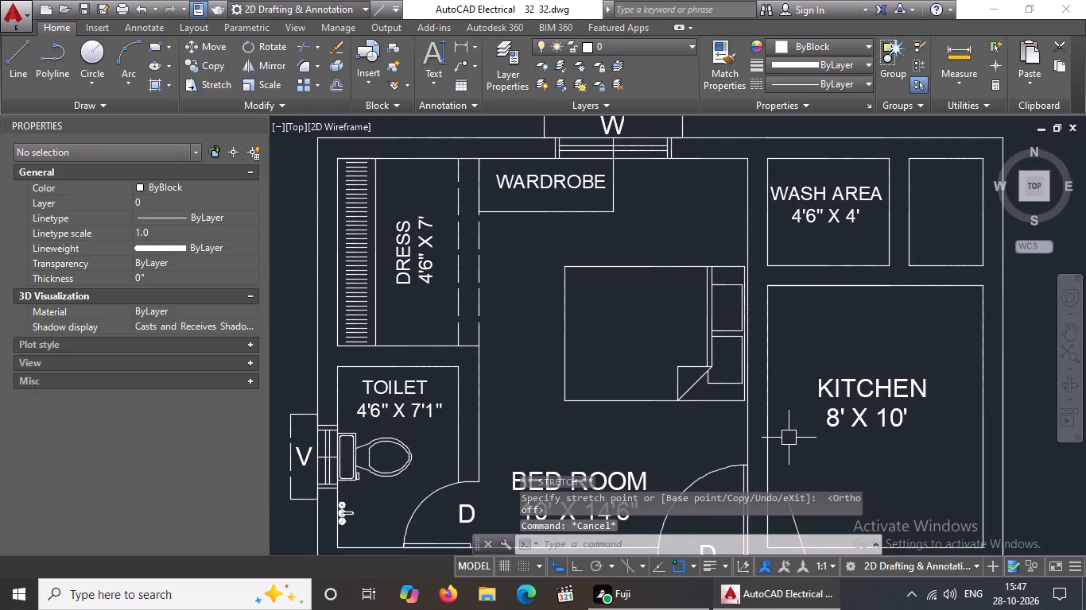
Copy the round bedside lamp from the ground-floor 12' X 14'6" bedroom to both sides of the first-floor bed's headboard.
{"action": "scroll", "coordinate": [677, 438], "scroll_direction": "down", "scroll_amount": 1}
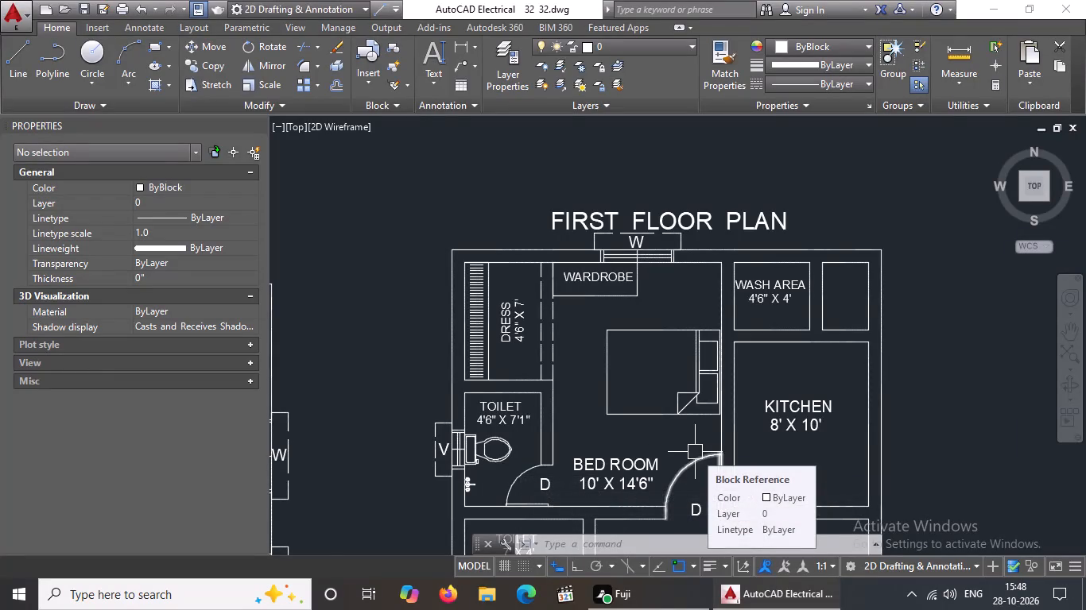
{"action": "scroll", "coordinate": [364, 366], "scroll_direction": "down", "scroll_amount": 4}
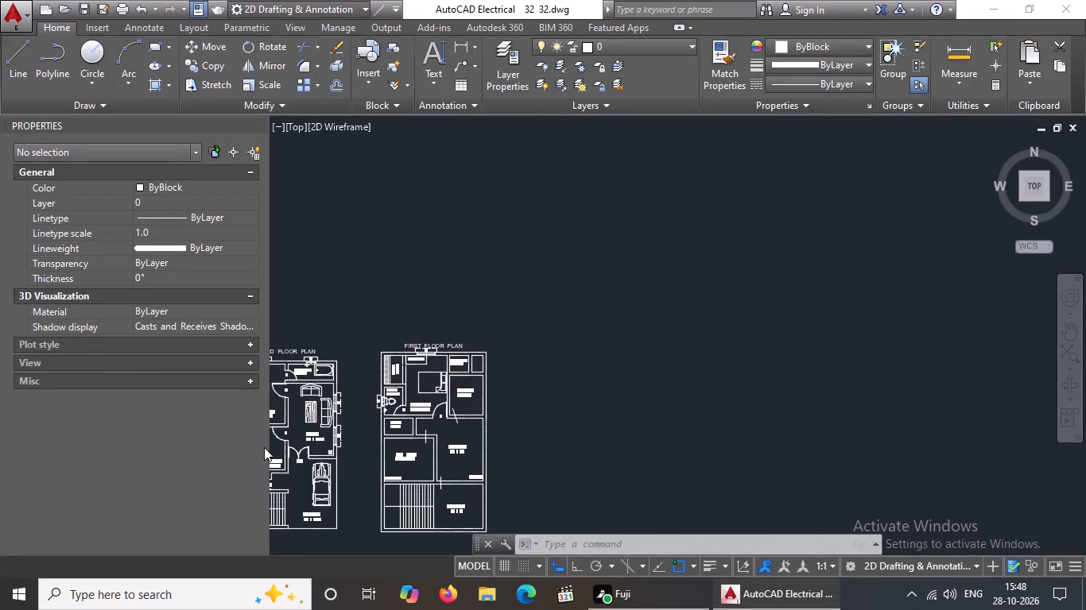
{"action": "left_click", "coordinate": [259, 124]}
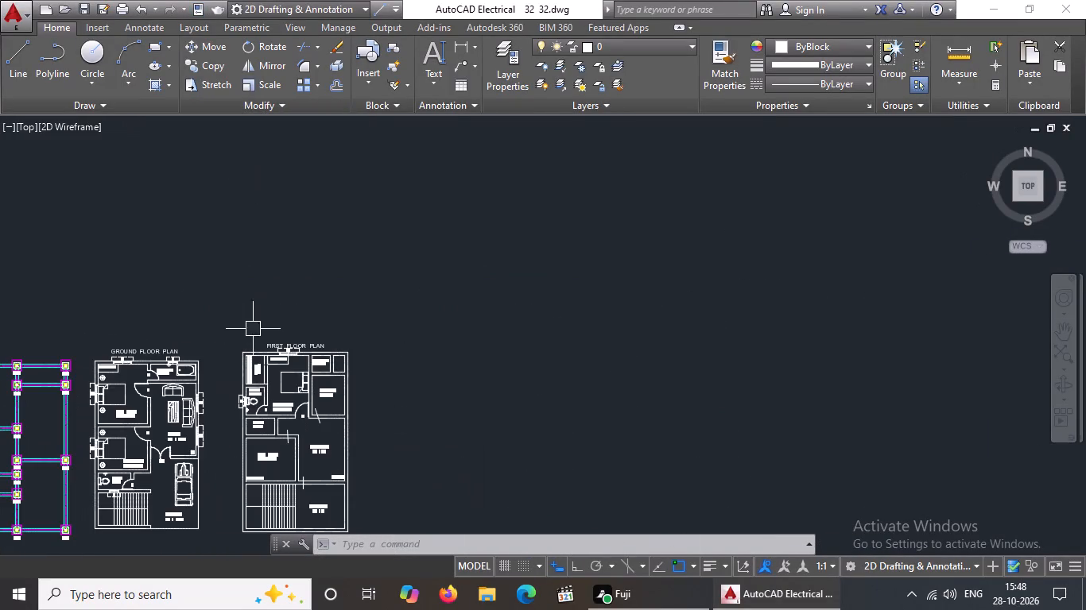
{"action": "scroll", "coordinate": [104, 426], "scroll_direction": "up", "scroll_amount": 3}
{"action": "left_click", "coordinate": [96, 360]}
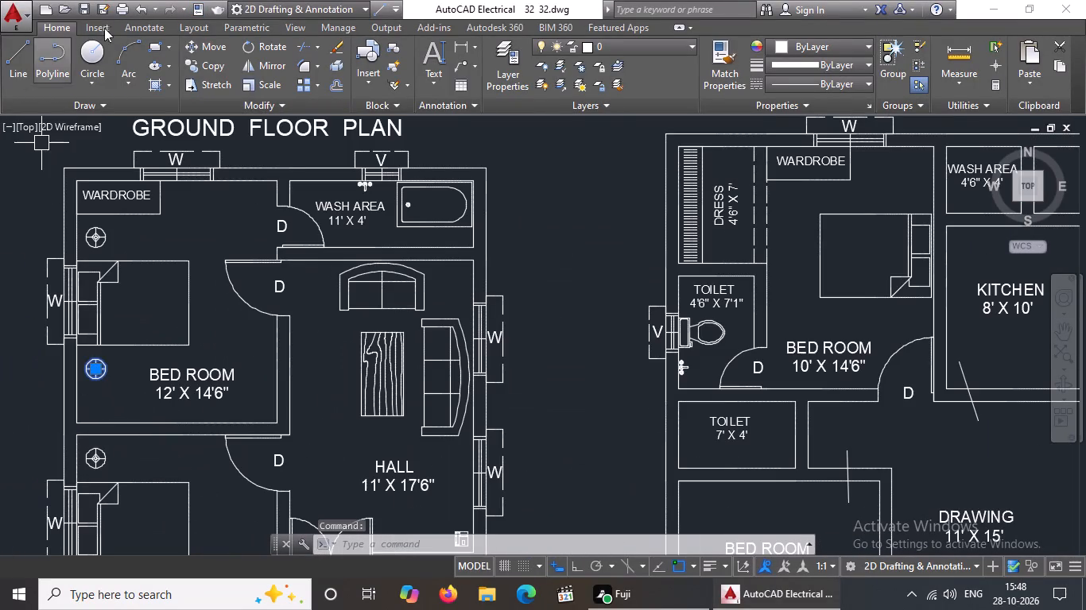
{"action": "left_click", "coordinate": [218, 68]}
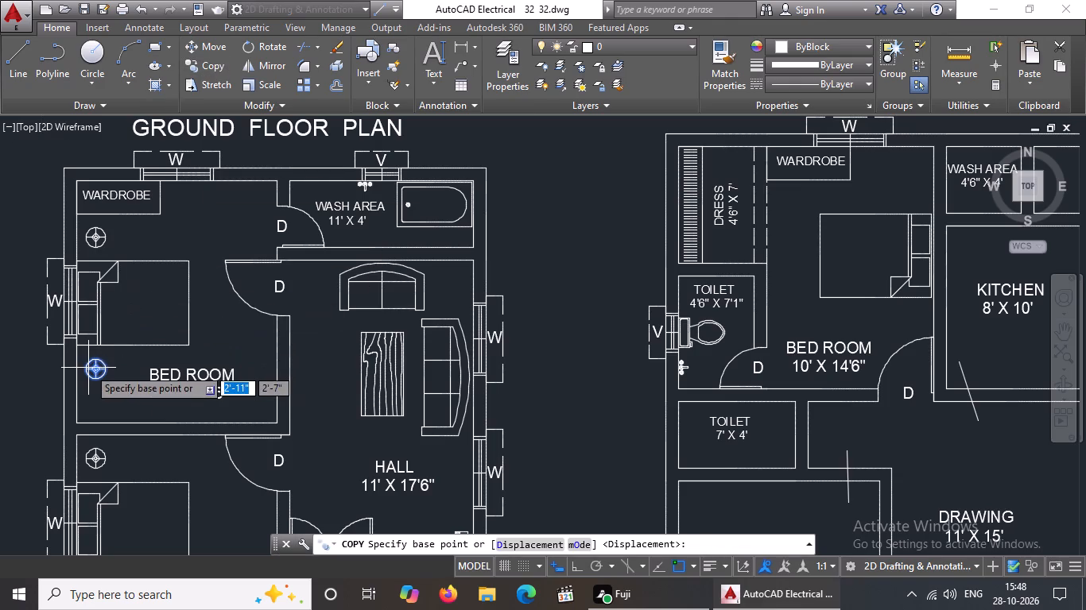
{"action": "left_click", "coordinate": [88, 368]}
{"action": "scroll", "coordinate": [182, 317], "scroll_direction": "down", "scroll_amount": 2}
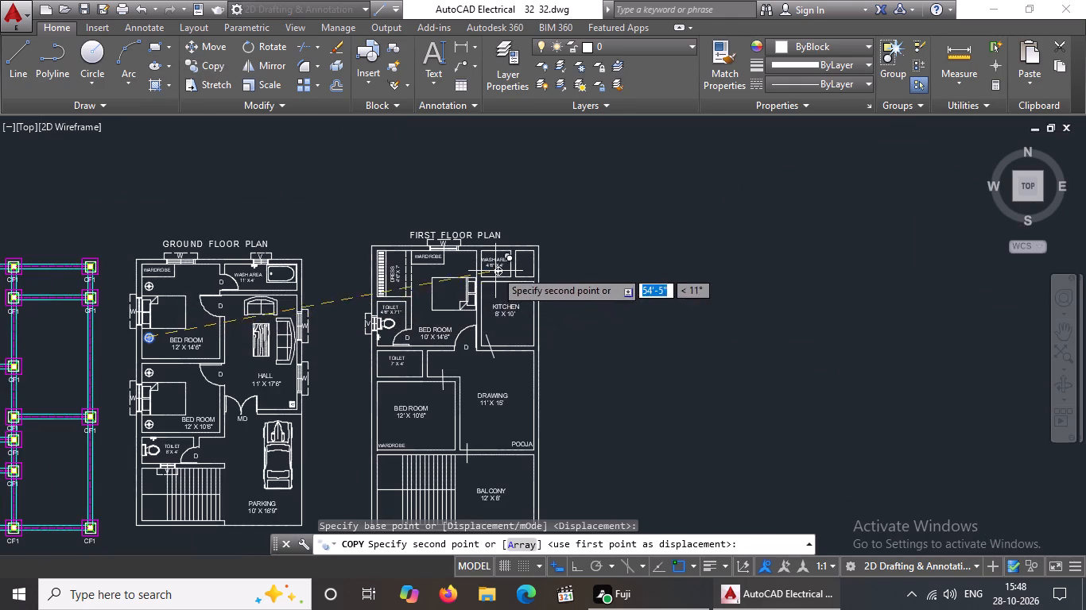
{"action": "scroll", "coordinate": [495, 269], "scroll_direction": "up", "scroll_amount": 3}
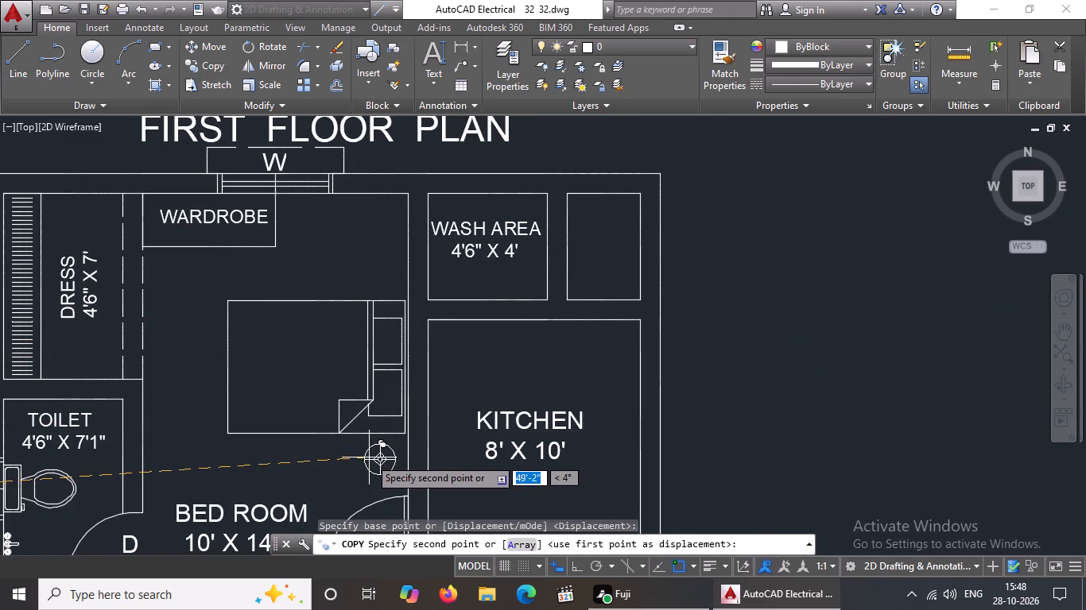
{"action": "left_click", "coordinate": [374, 455]}
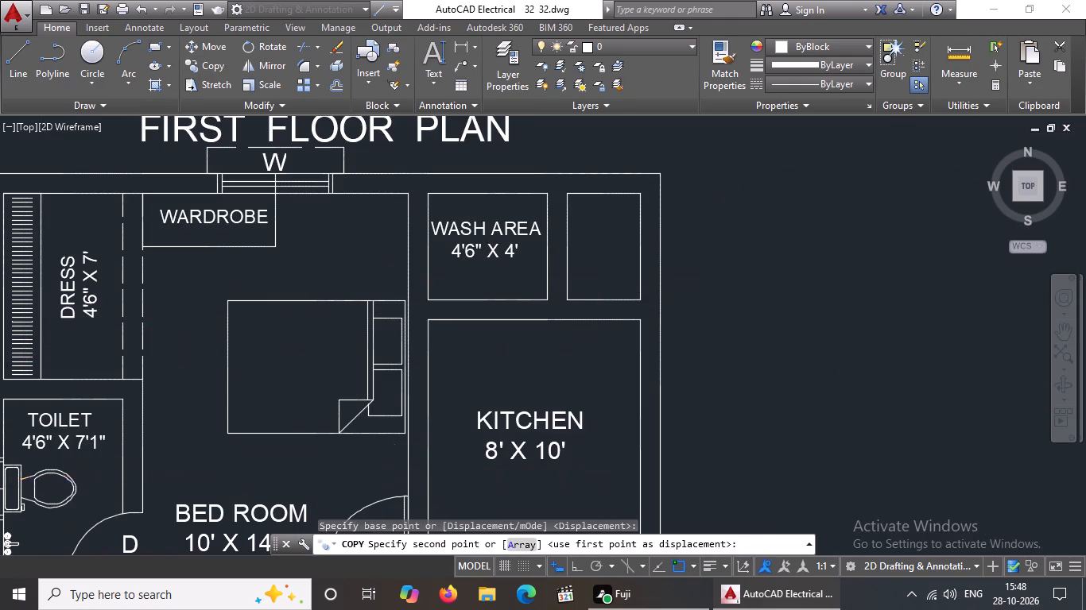
{"action": "left_click", "coordinate": [374, 274]}
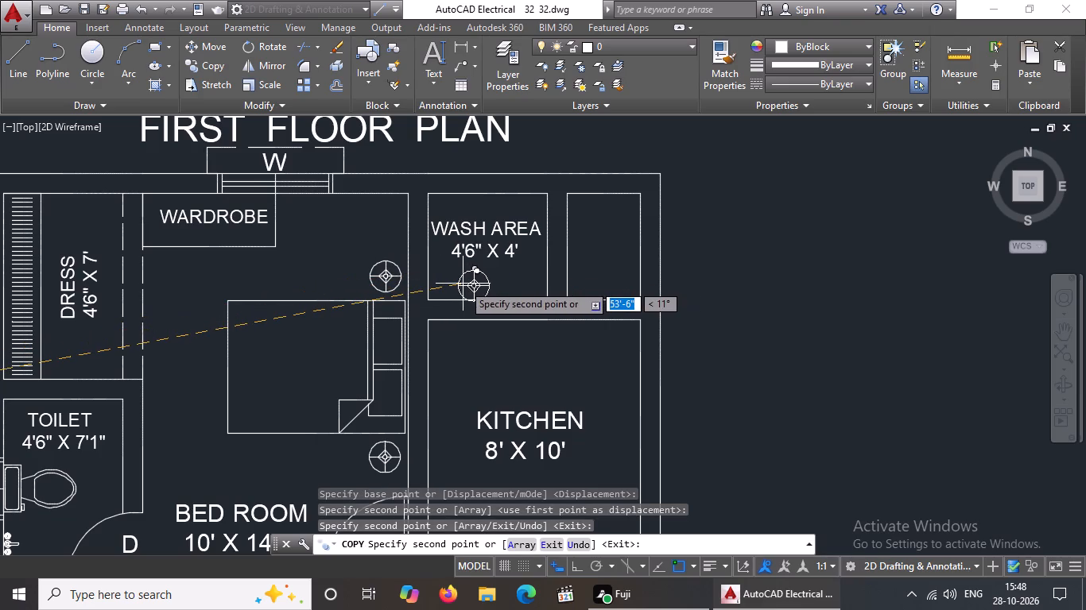
{"action": "key", "text": "Escape"}
Move the first-floor BED ROOM 10' X 14'6" label about 1'-5 1/2" north, just below the bed.
{"action": "scroll", "coordinate": [447, 288], "scroll_direction": "down", "scroll_amount": 3}
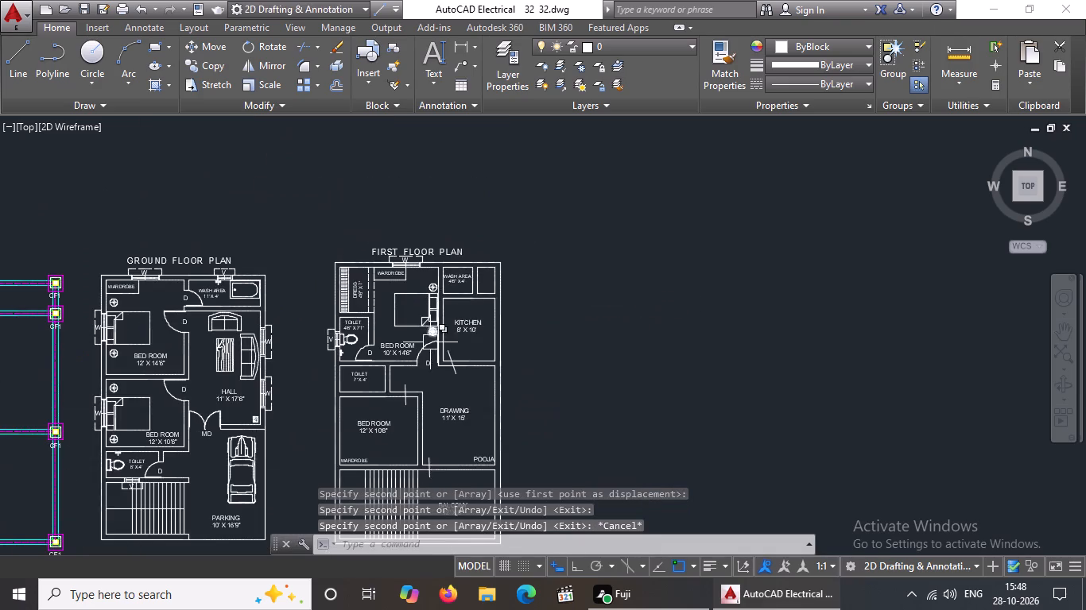
{"action": "scroll", "coordinate": [419, 347], "scroll_direction": "up", "scroll_amount": 3}
{"action": "left_click", "coordinate": [343, 358]}
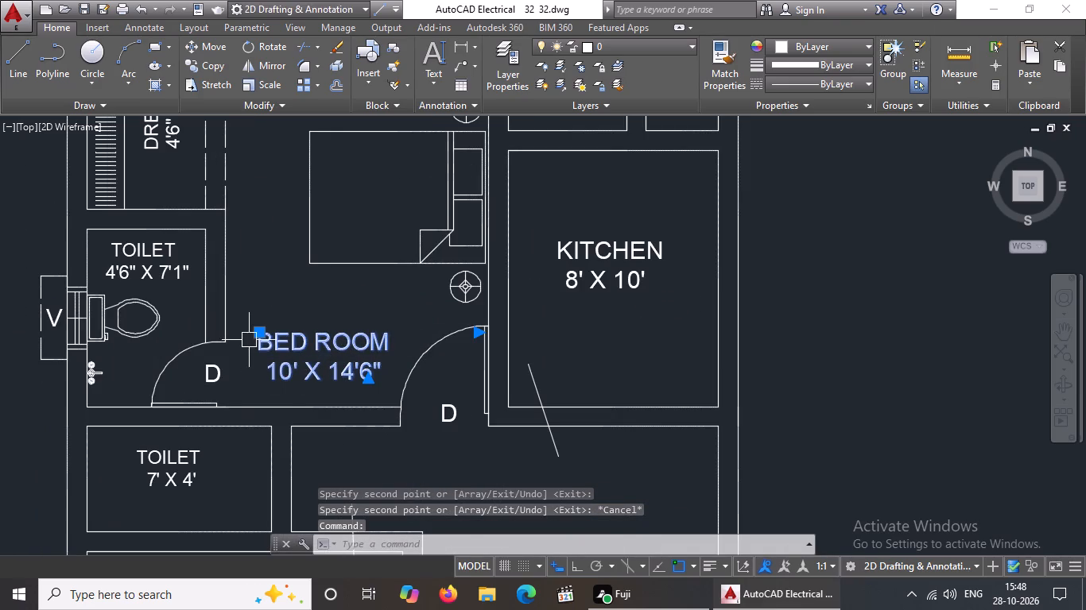
{"action": "left_click", "coordinate": [254, 335]}
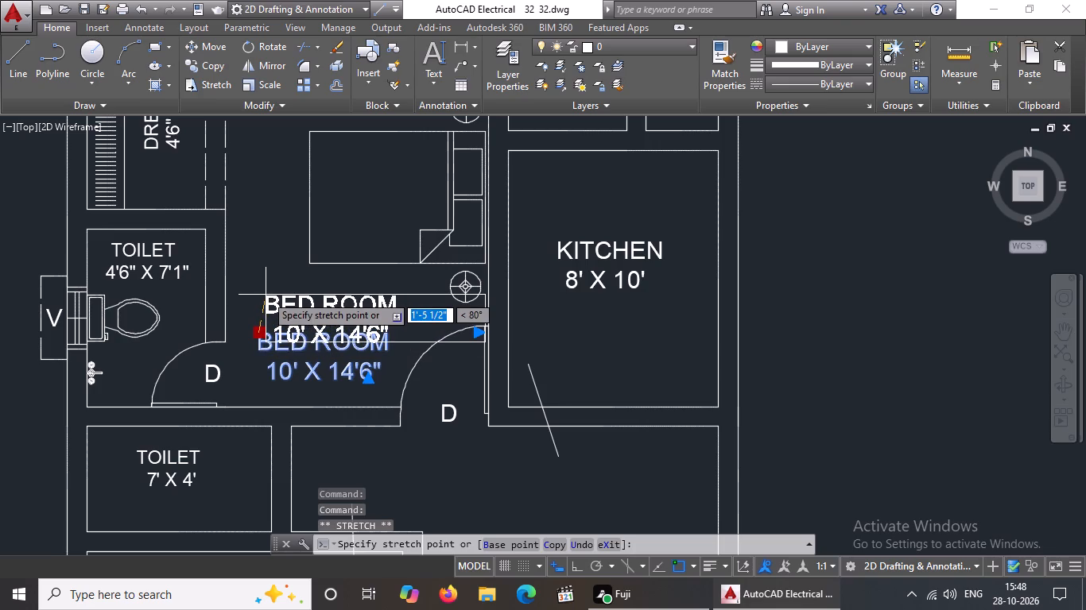
{"action": "left_click", "coordinate": [266, 294]}
{"action": "scroll", "coordinate": [271, 296], "scroll_direction": "down", "scroll_amount": 1}
{"action": "key", "text": "Escape"}
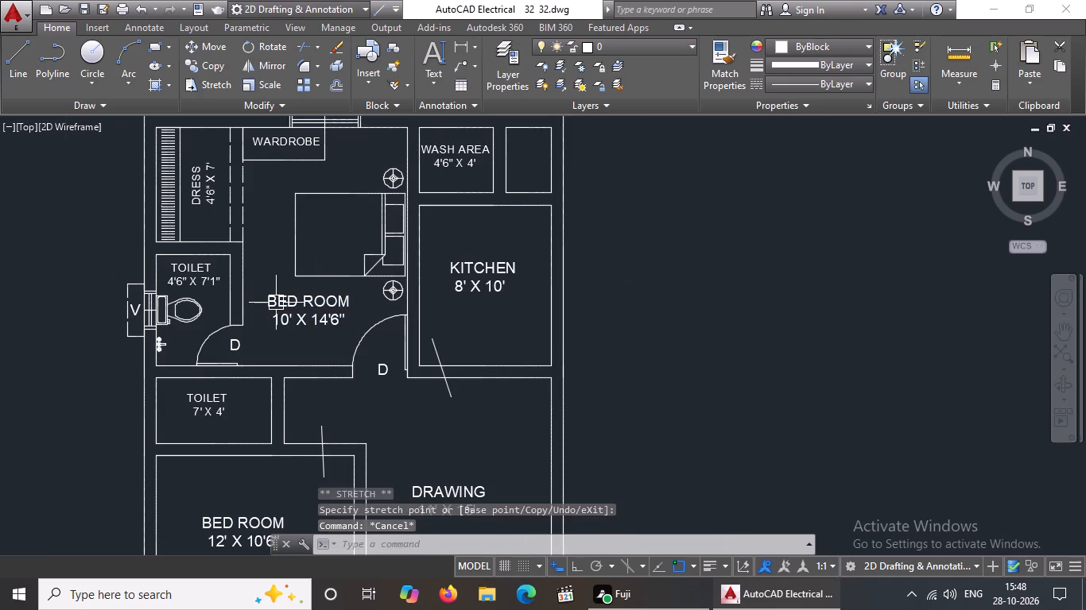
Extend the first-floor wash area's north inner wall line west to the bedroom's east wall.
{"action": "scroll", "coordinate": [385, 378], "scroll_direction": "down", "scroll_amount": 2}
{"action": "scroll", "coordinate": [392, 272], "scroll_direction": "up", "scroll_amount": 2}
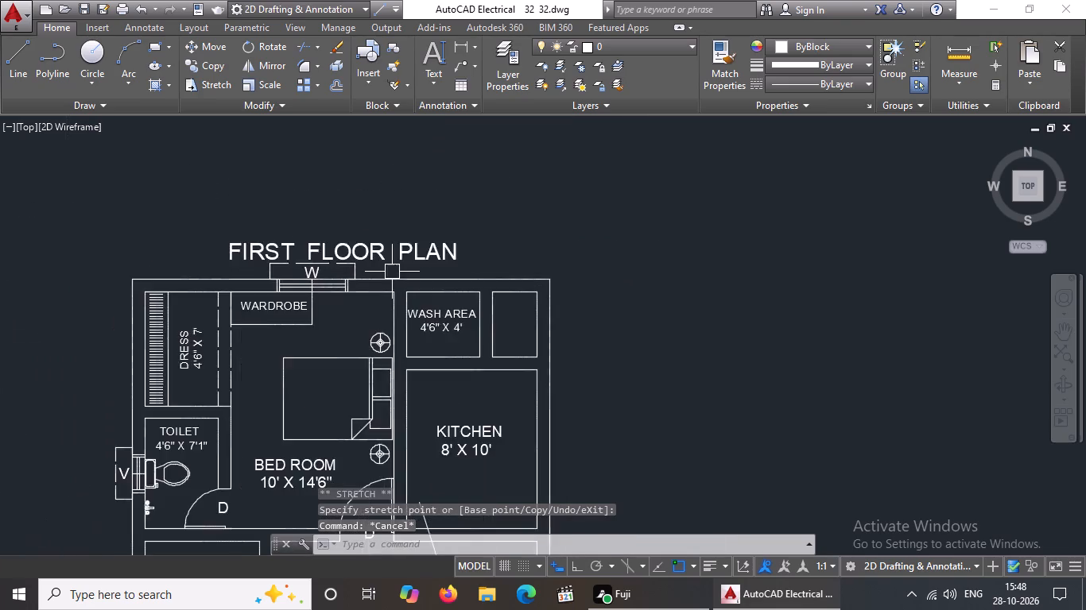
{"action": "scroll", "coordinate": [392, 272], "scroll_direction": "up", "scroll_amount": 2}
{"action": "key", "text": "Escape"}
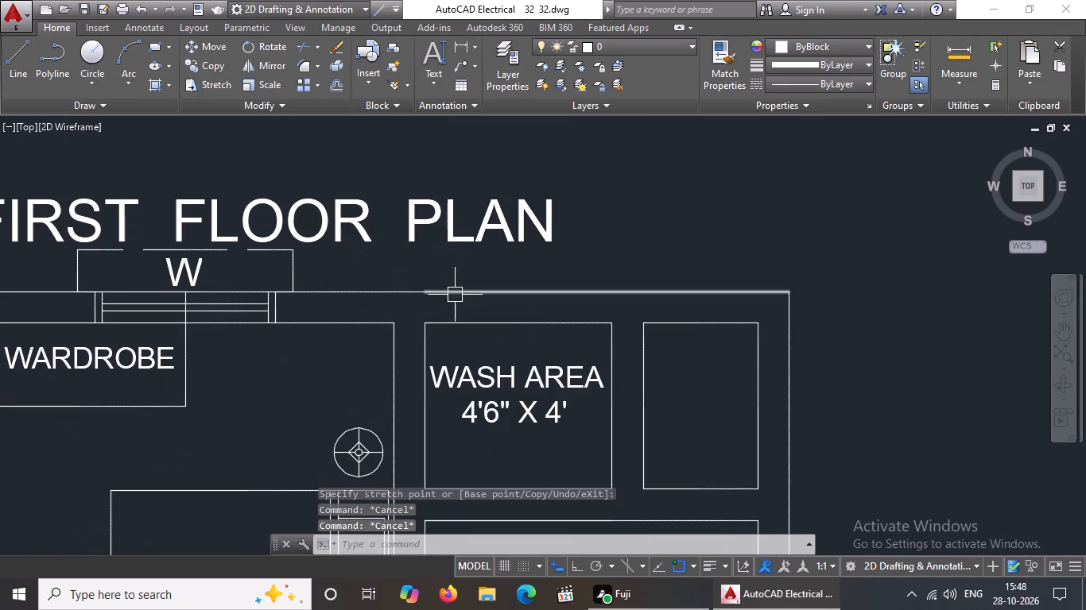
{"action": "key", "text": "e"}
{"action": "type", "text": "X"}
{"action": "key", "text": "space"}
{"action": "key", "text": "space"}
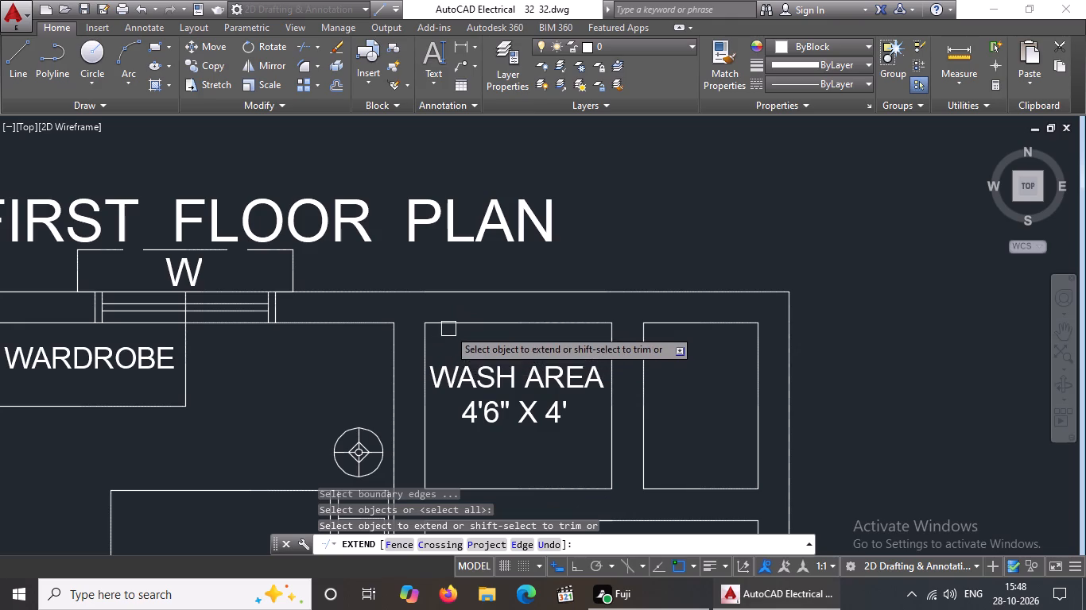
{"action": "left_click", "coordinate": [451, 324]}
{"action": "key", "text": "Escape"}
Set the first-floor WASH AREA 4'6" X 4' label's text height to 6".
{"action": "scroll", "coordinate": [470, 342], "scroll_direction": "down", "scroll_amount": 2}
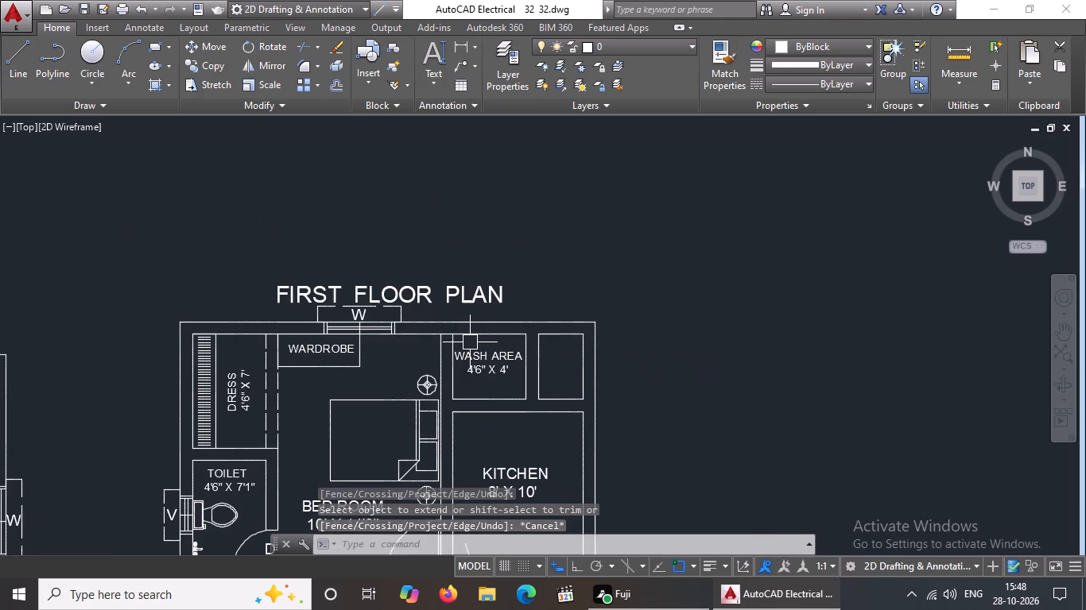
{"action": "scroll", "coordinate": [471, 347], "scroll_direction": "down", "scroll_amount": 1}
{"action": "left_click", "coordinate": [477, 358]}
{"action": "right_click", "coordinate": [487, 352]}
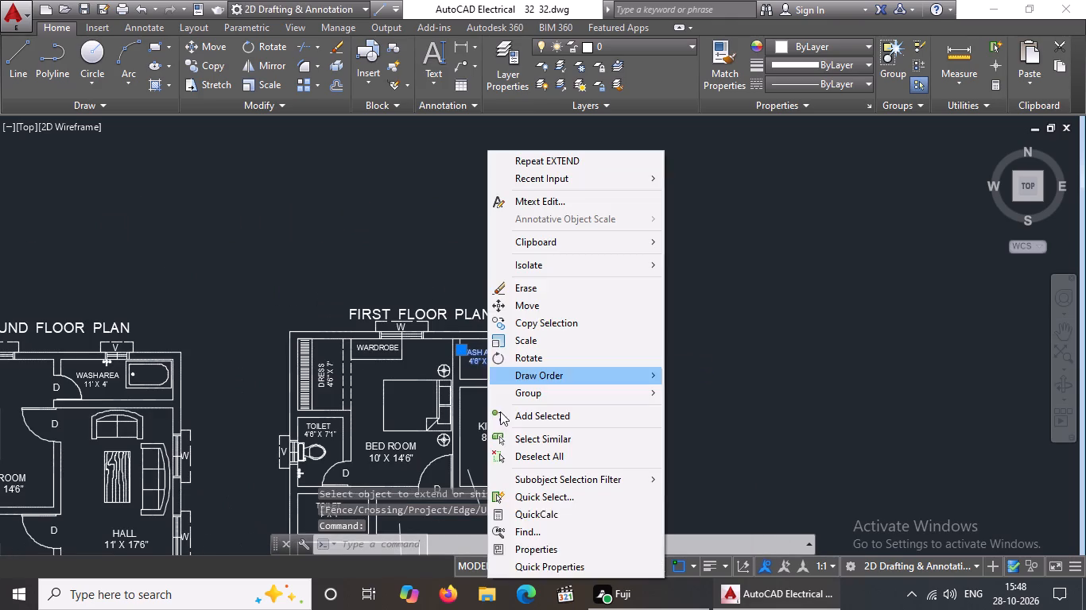
{"action": "left_click", "coordinate": [537, 542]}
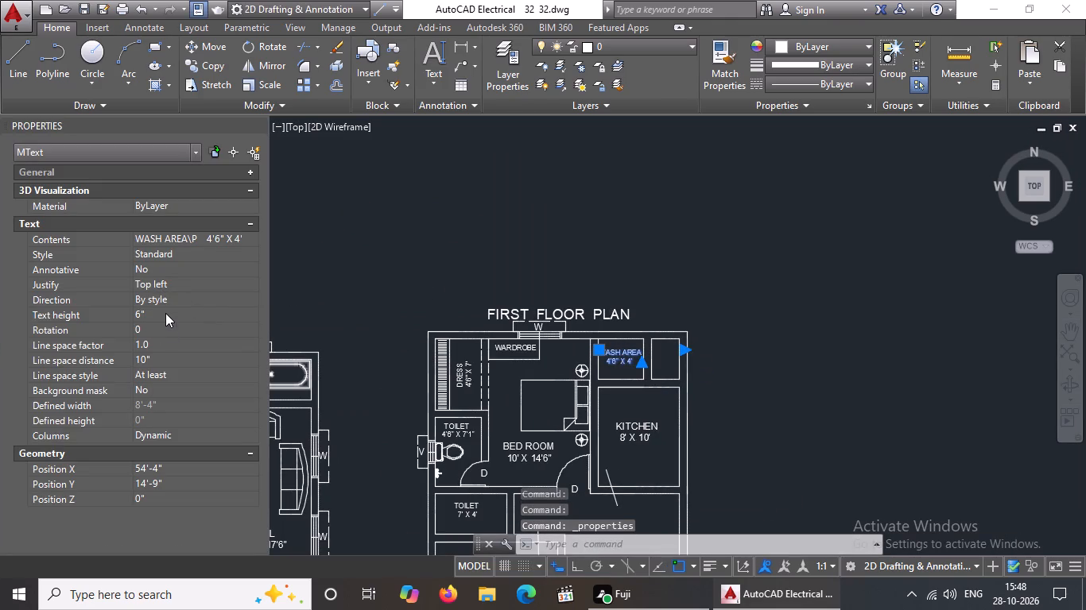
{"action": "left_click", "coordinate": [166, 312]}
{"action": "key", "text": "BackSpace"}
{"action": "key", "text": "BackSpace"}
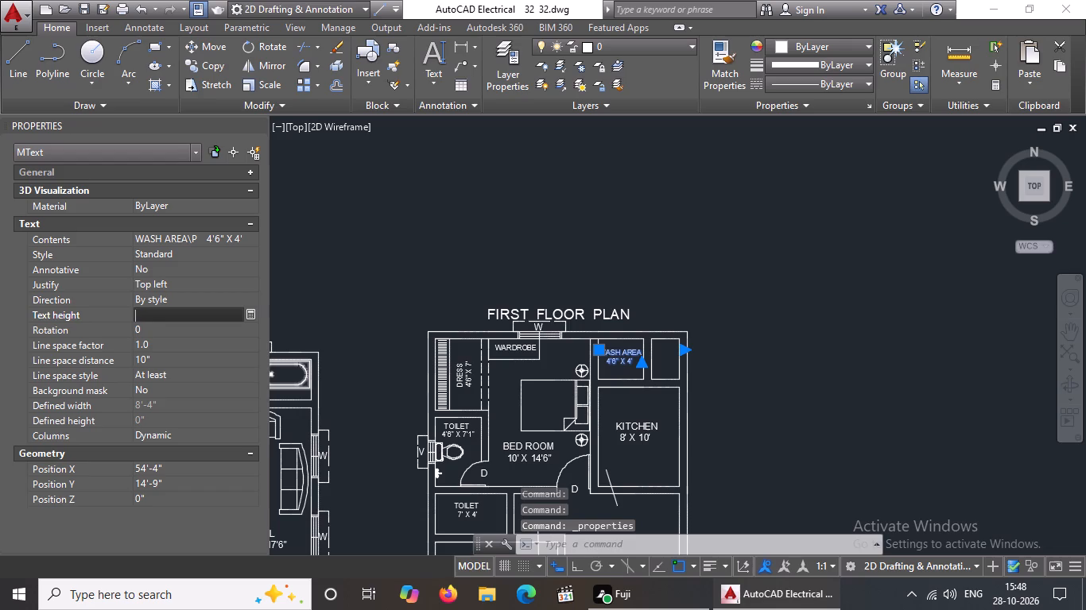
{"action": "key", "text": "6"}
{"action": "key", "text": "shift+quotedbl"}
{"action": "key", "text": "Return"}
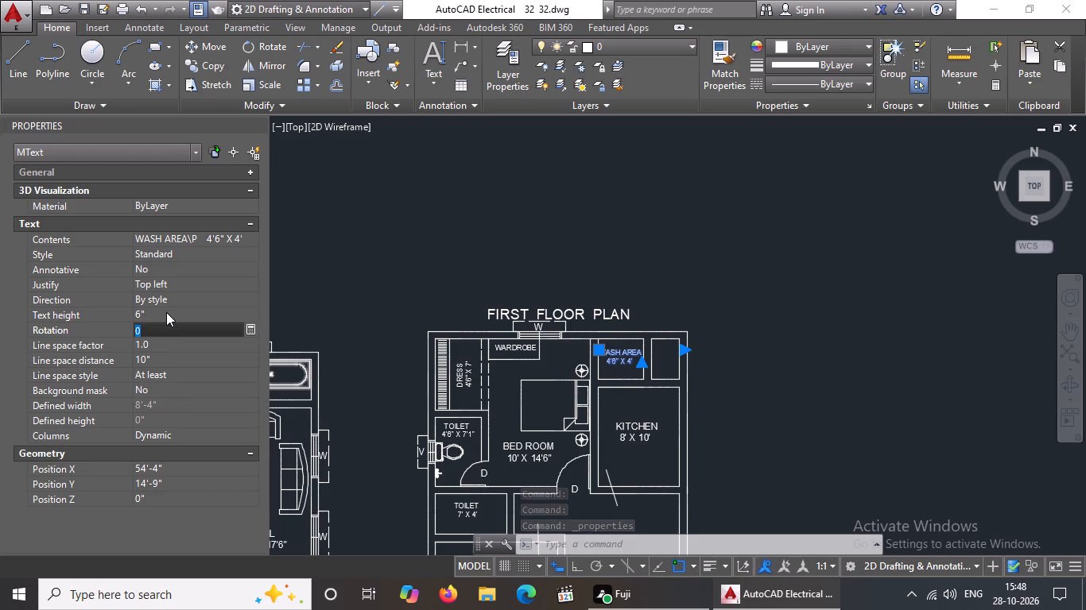
{"action": "key", "text": "Escape"}
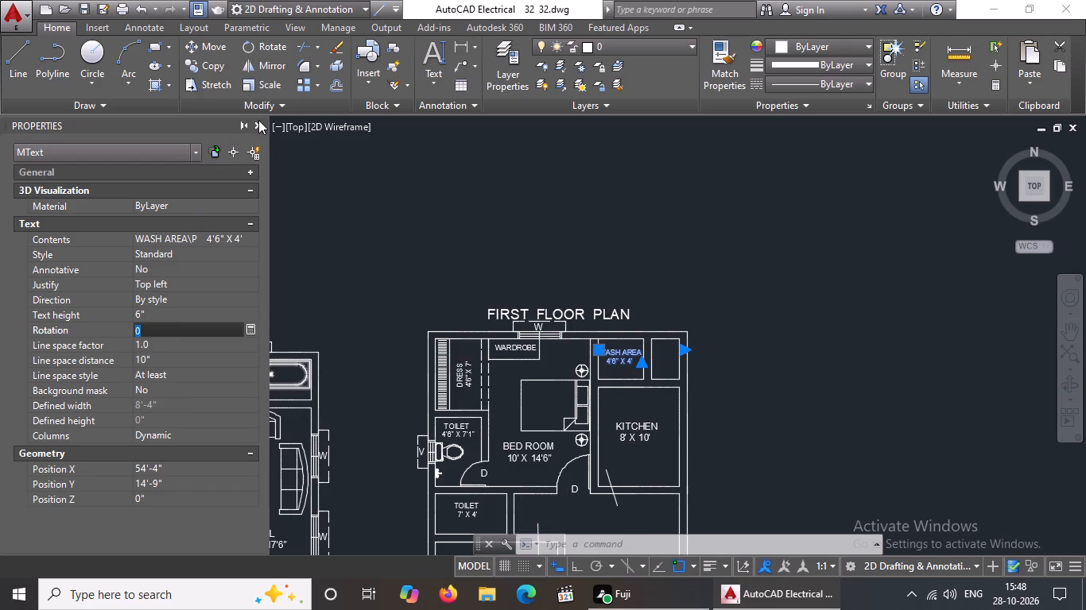
{"action": "left_click", "coordinate": [259, 119]}
{"action": "left_click", "coordinate": [253, 124]}
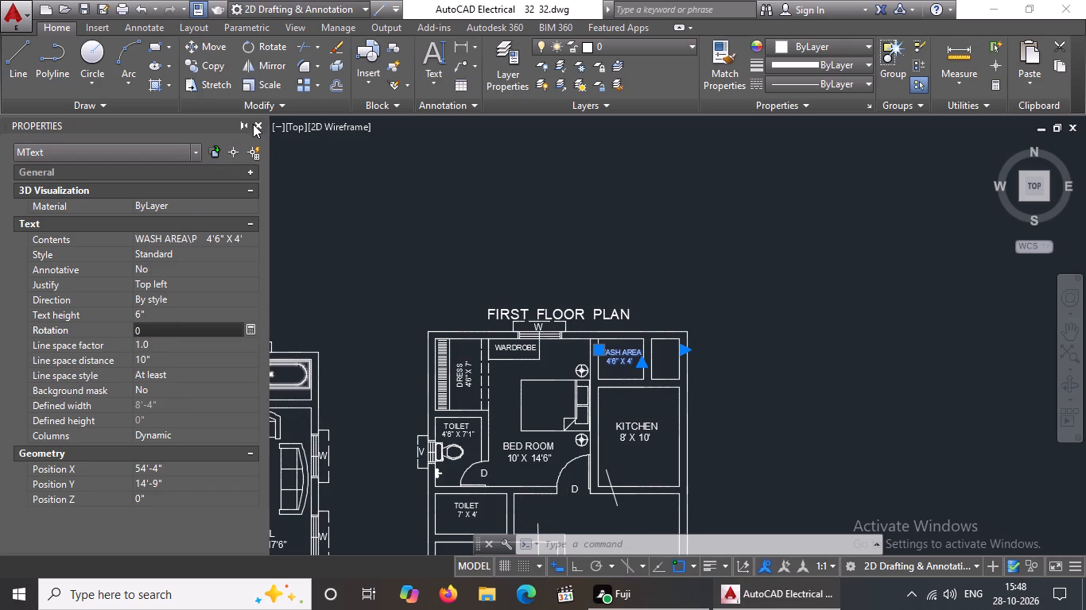
{"action": "left_click", "coordinate": [258, 122]}
{"action": "key", "text": "Escape"}
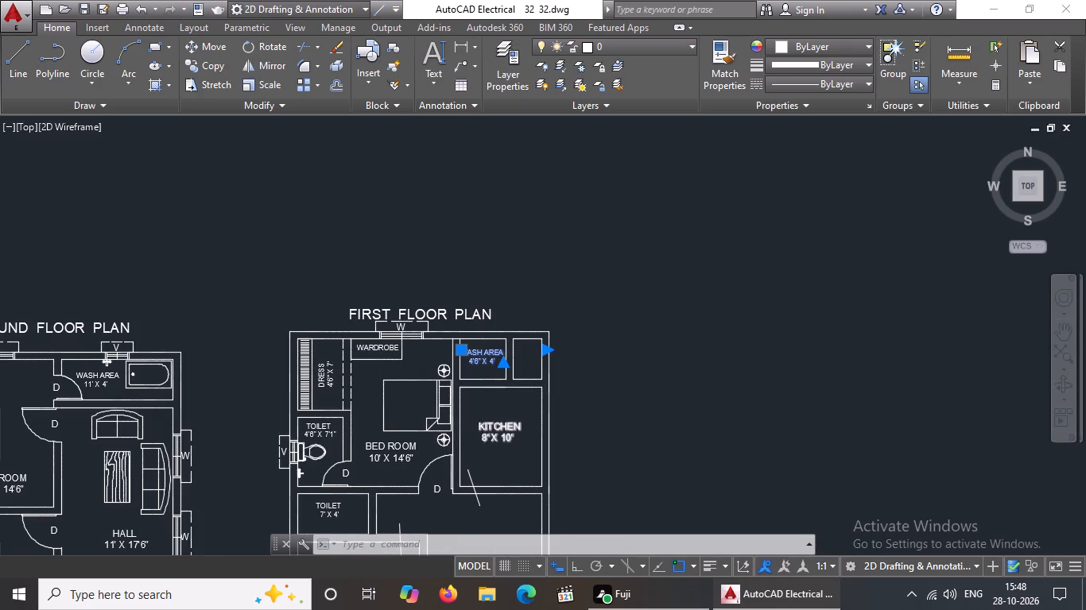
Shift the first-floor WASH AREA label slightly east and south, away from the room's west wall.
{"action": "scroll", "coordinate": [472, 348], "scroll_direction": "up", "scroll_amount": 3}
{"action": "left_click", "coordinate": [502, 392]}
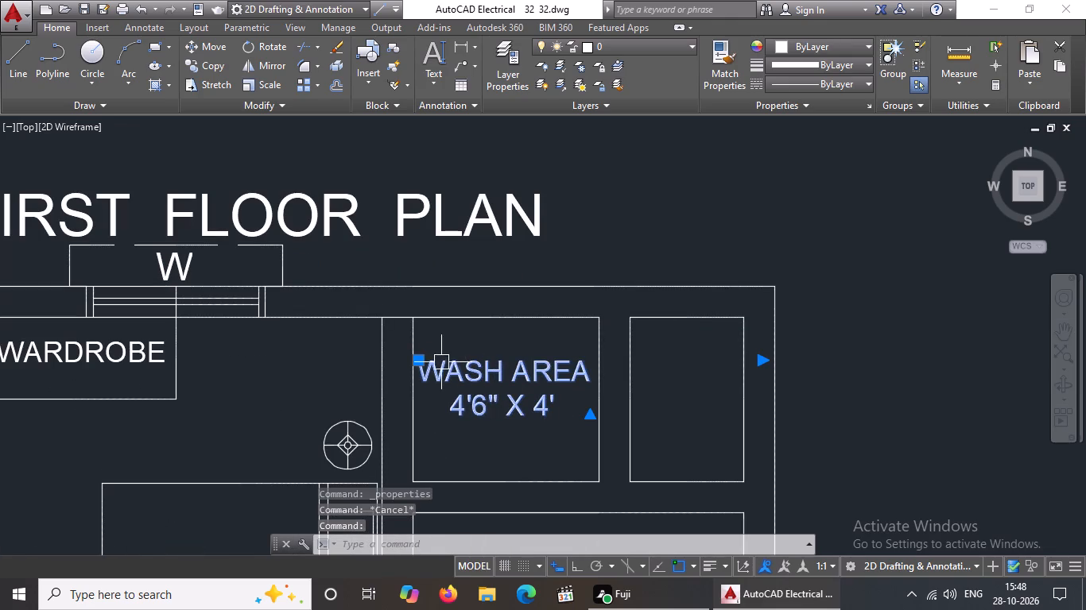
{"action": "left_click", "coordinate": [422, 362]}
{"action": "left_click", "coordinate": [424, 362]}
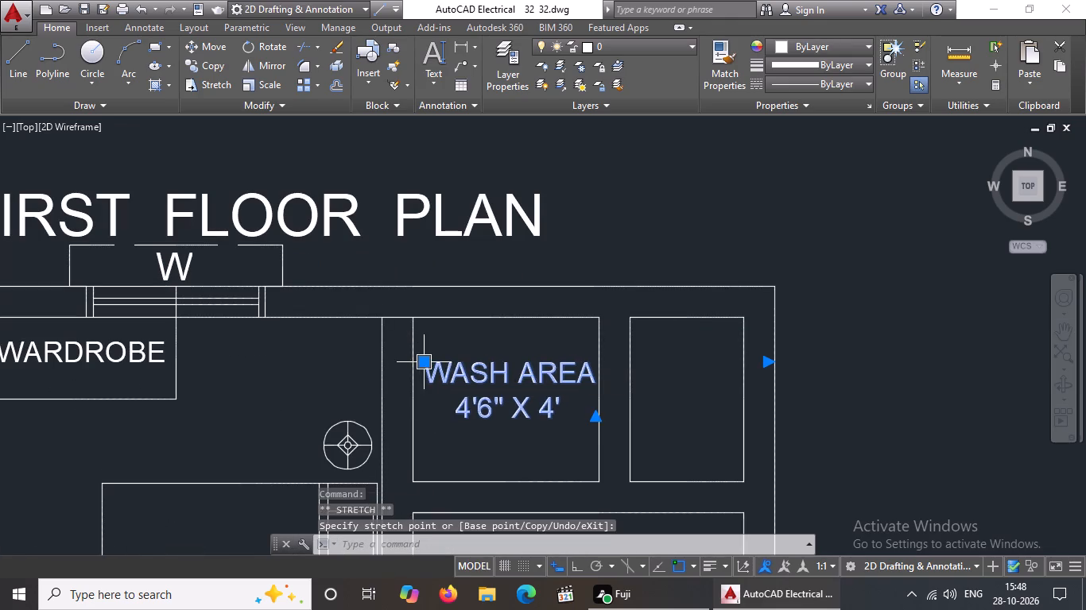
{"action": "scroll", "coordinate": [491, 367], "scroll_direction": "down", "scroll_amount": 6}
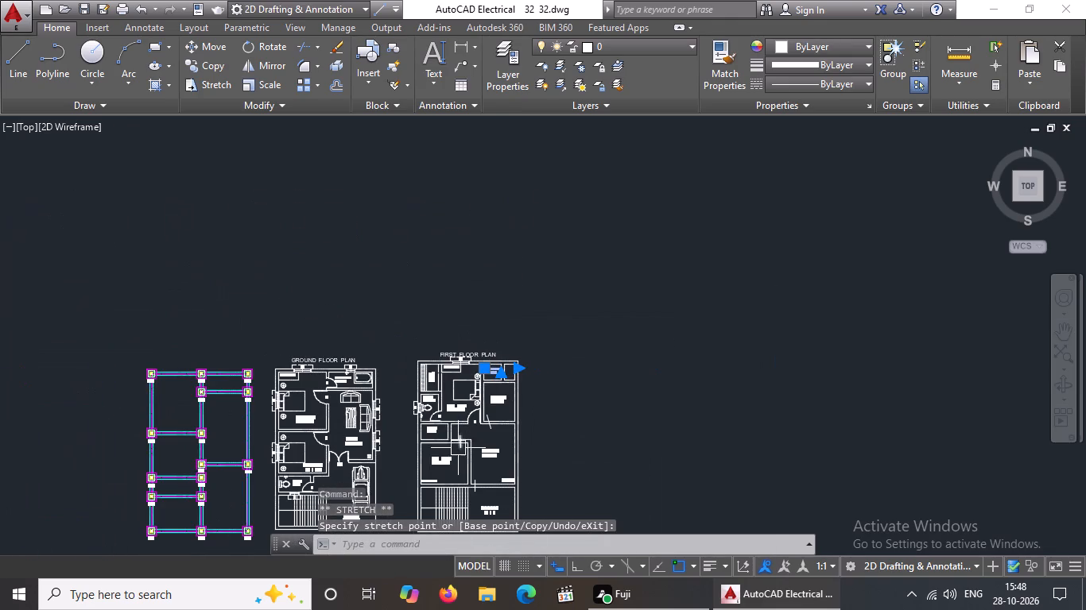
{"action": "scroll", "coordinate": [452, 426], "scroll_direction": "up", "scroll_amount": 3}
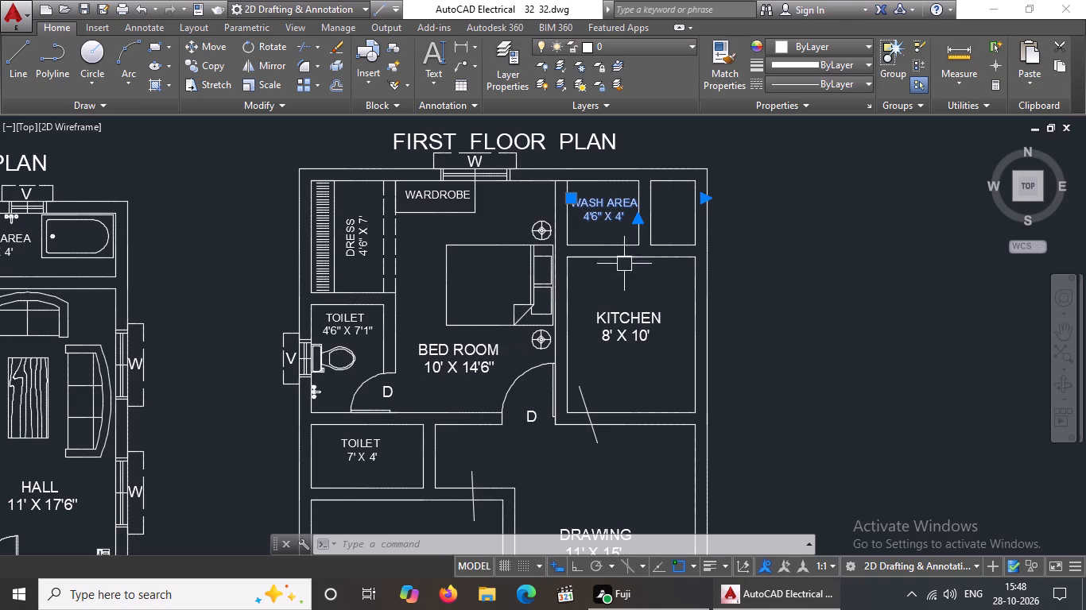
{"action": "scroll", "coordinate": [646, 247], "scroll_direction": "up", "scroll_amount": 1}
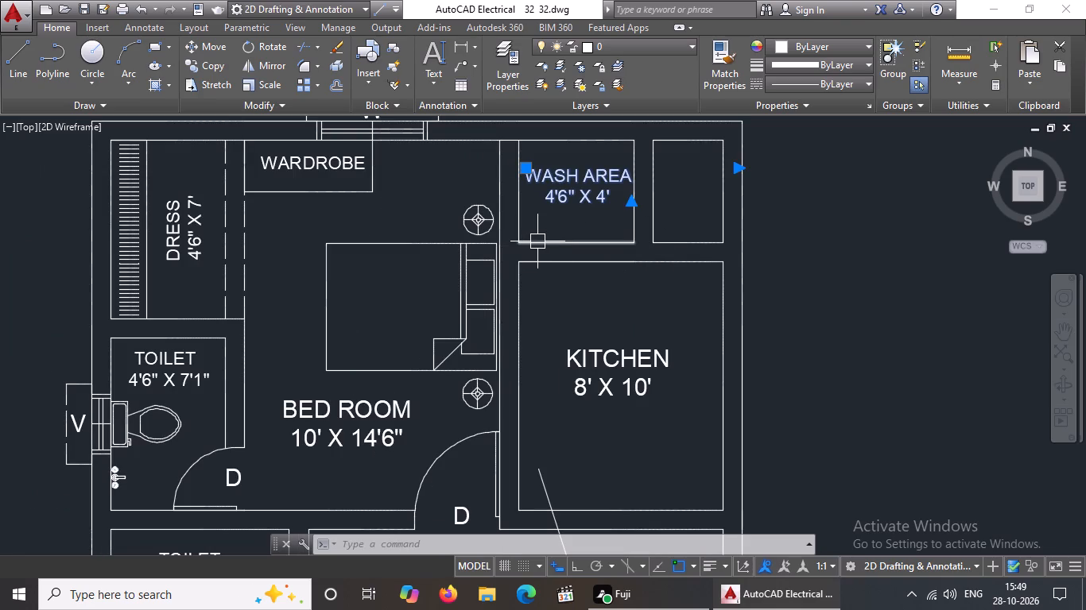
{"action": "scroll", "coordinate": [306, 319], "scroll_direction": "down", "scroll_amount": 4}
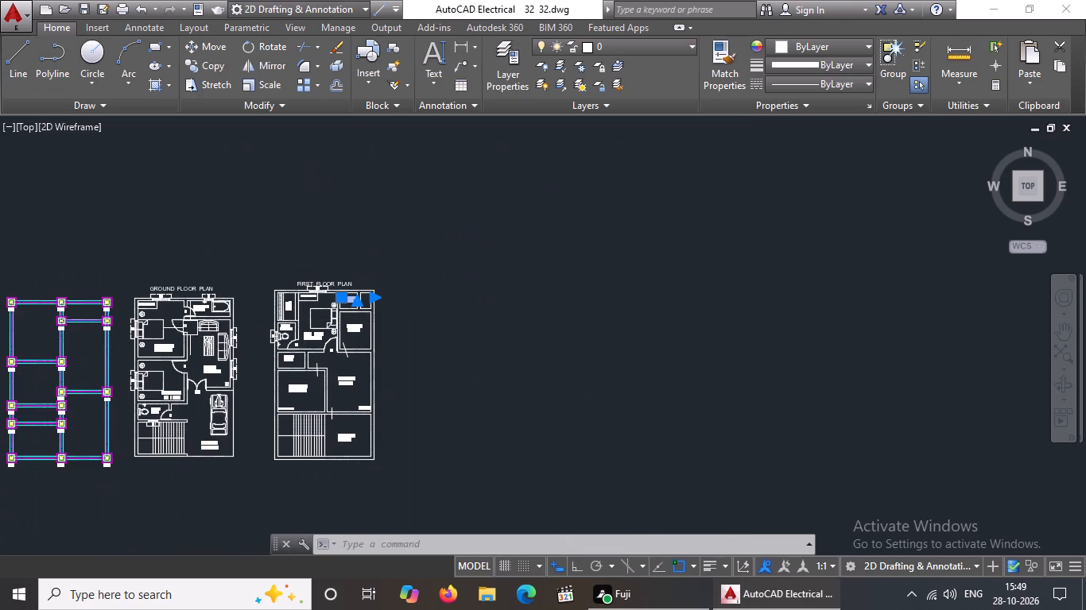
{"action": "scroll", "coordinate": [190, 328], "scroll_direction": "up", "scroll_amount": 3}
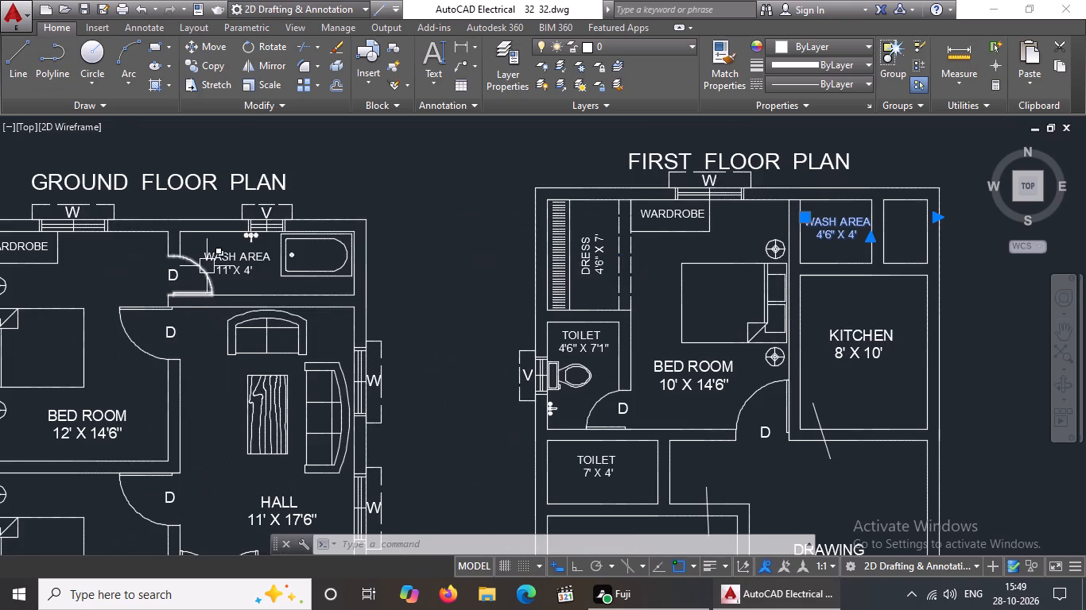
Copy the ground-floor wash area door into the west side of the first-floor wash area.
{"action": "left_click", "coordinate": [207, 266]}
{"action": "left_click", "coordinate": [214, 60]}
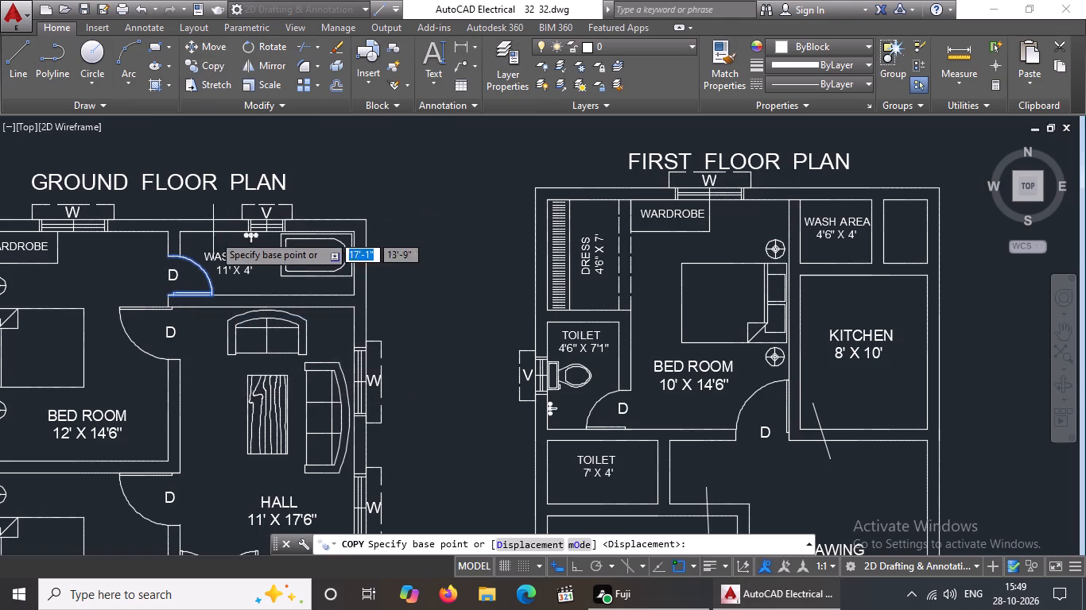
{"action": "left_click", "coordinate": [197, 285]}
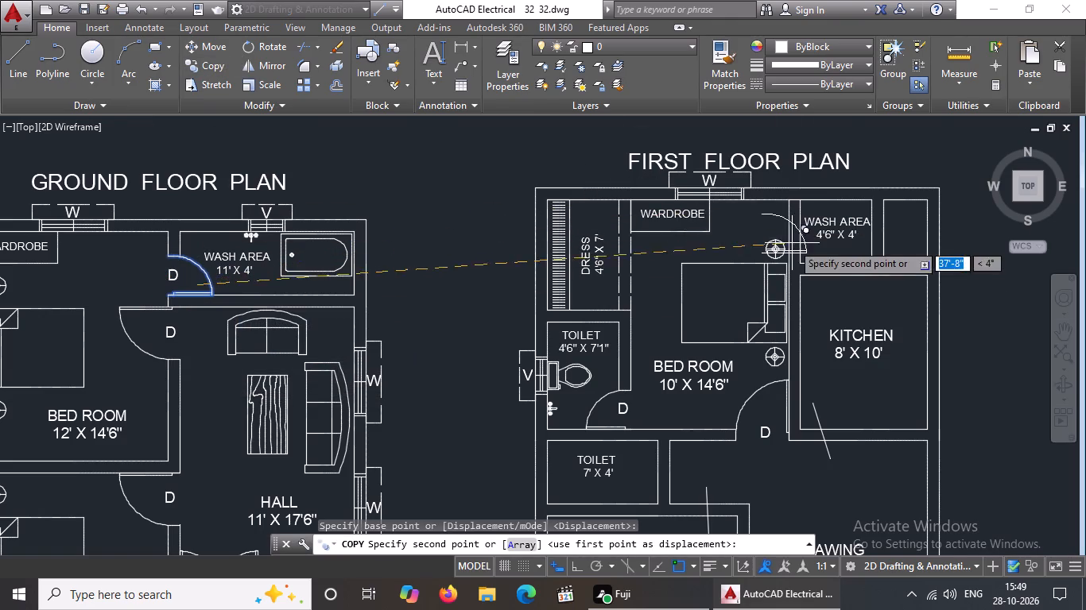
{"action": "scroll", "coordinate": [792, 243], "scroll_direction": "up", "scroll_amount": 2}
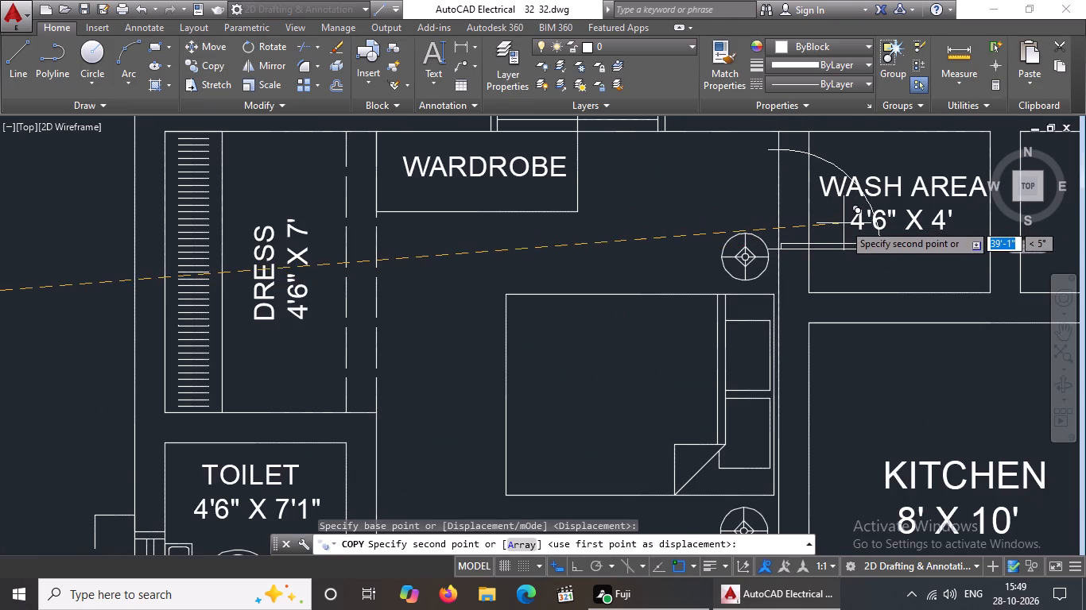
{"action": "left_click", "coordinate": [844, 223]}
{"action": "key", "text": "Escape"}
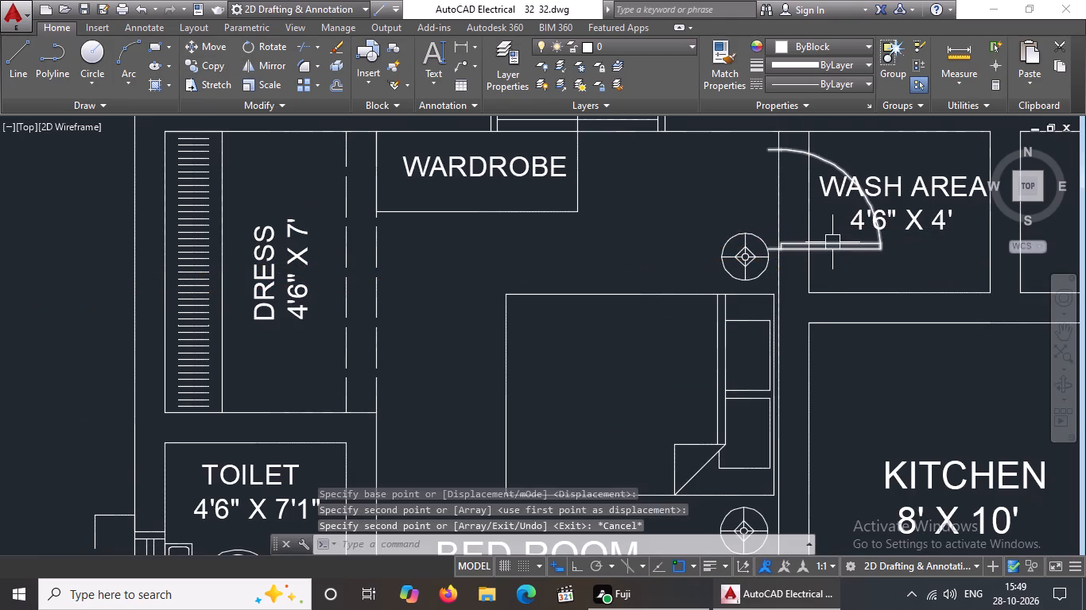
Flip the copied wash area door so its leaf lies on the north side of the swing.
{"action": "left_click", "coordinate": [830, 239]}
{"action": "left_click", "coordinate": [743, 199]}
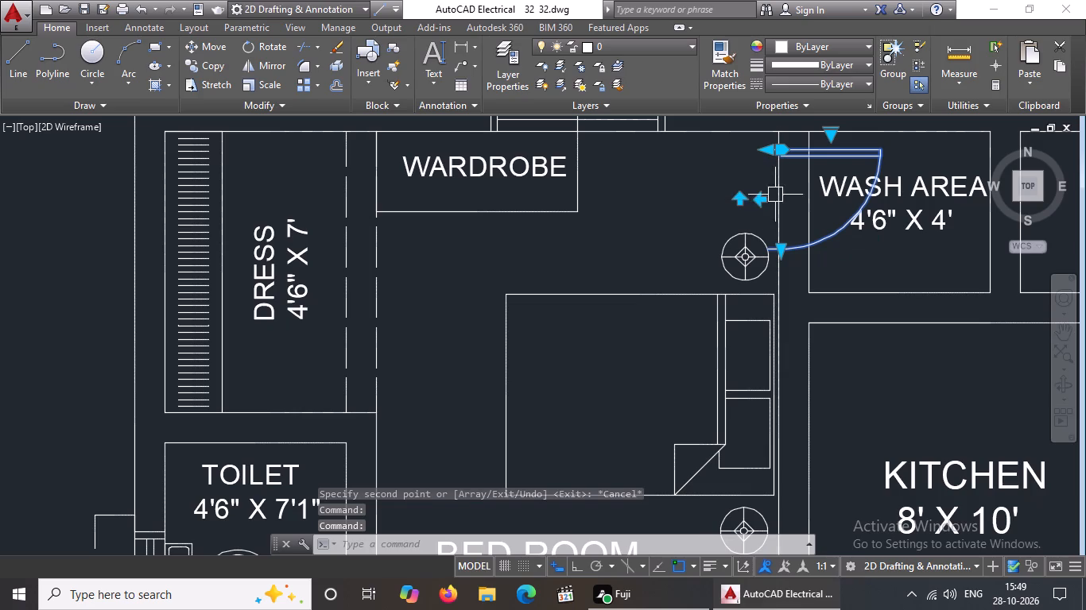
Move the flipped door so its leaf end meets the corner of the bedroom's east wall and north inner wall line.
{"action": "scroll", "coordinate": [797, 187], "scroll_direction": "down", "scroll_amount": 1}
{"action": "scroll", "coordinate": [804, 161], "scroll_direction": "up", "scroll_amount": 2}
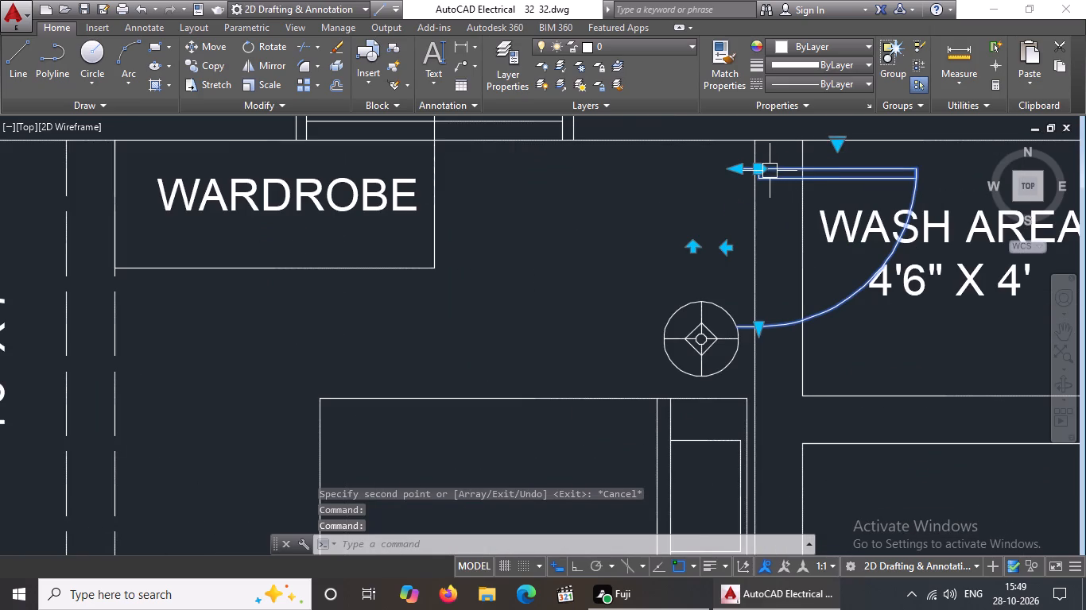
{"action": "left_click", "coordinate": [215, 42]}
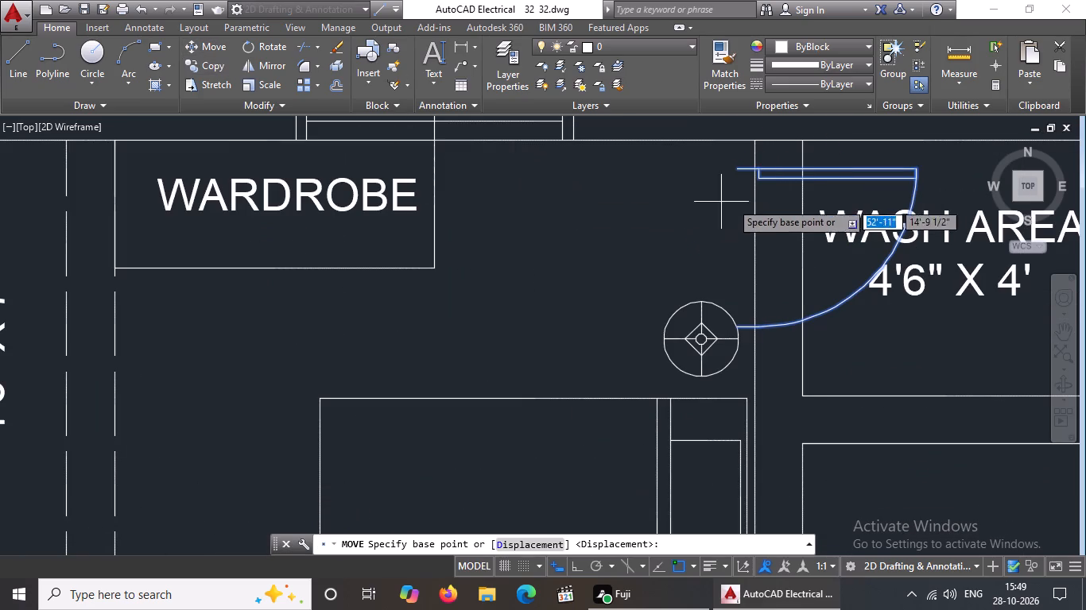
{"action": "left_click", "coordinate": [737, 169]}
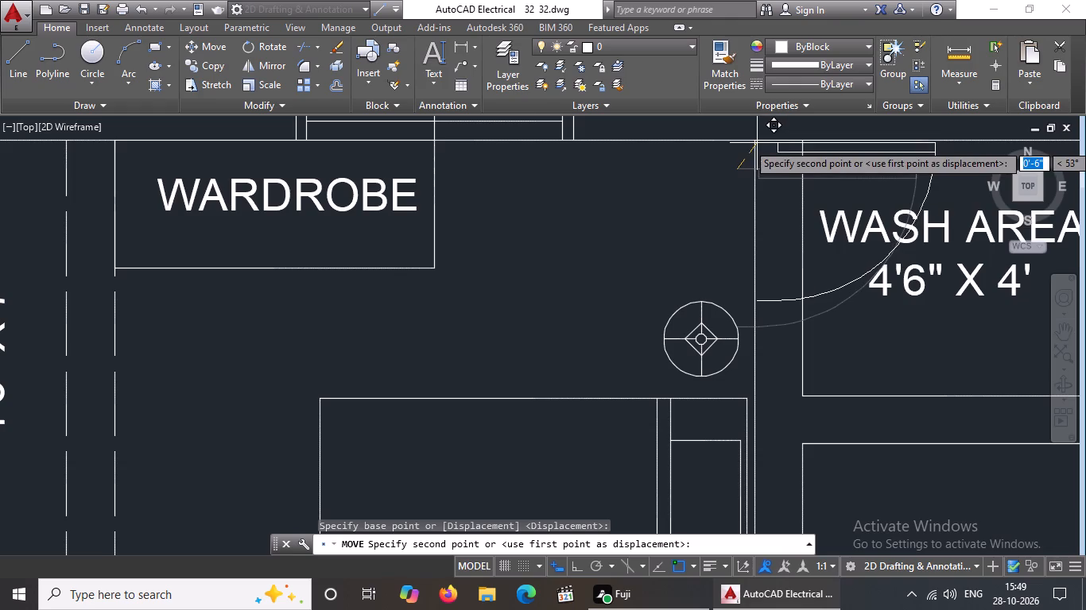
{"action": "left_click", "coordinate": [756, 140]}
{"action": "scroll", "coordinate": [740, 189], "scroll_direction": "down", "scroll_amount": 4}
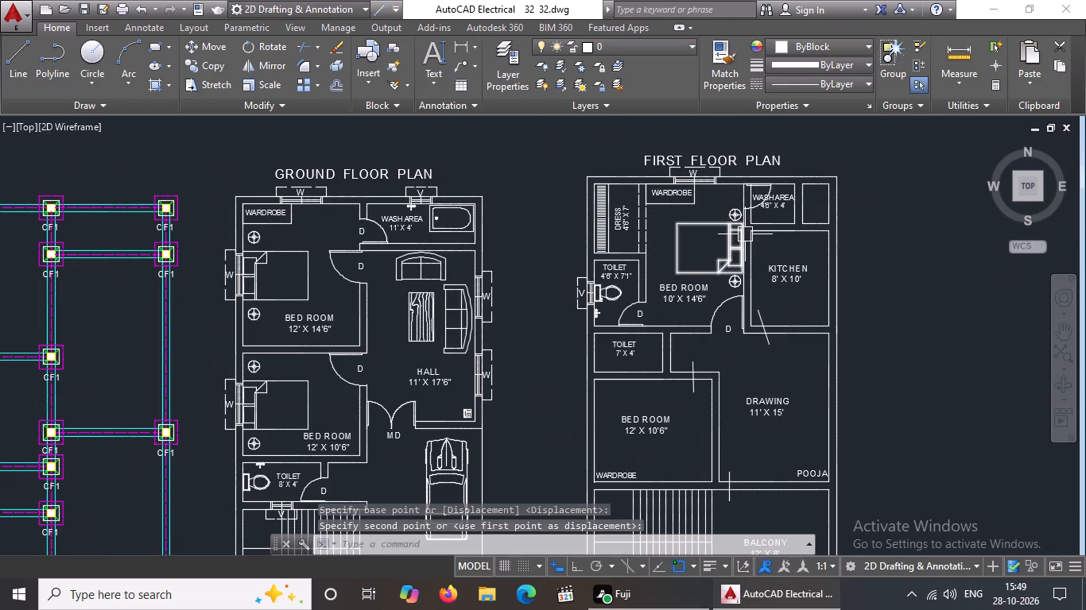
{"action": "key", "text": "Escape"}
Trim both lines of the wall between the bedroom and the first-floor wash area across the new door opening.
{"action": "type", "text": "TR"}
{"action": "key", "text": "Return"}
{"action": "key", "text": "Return"}
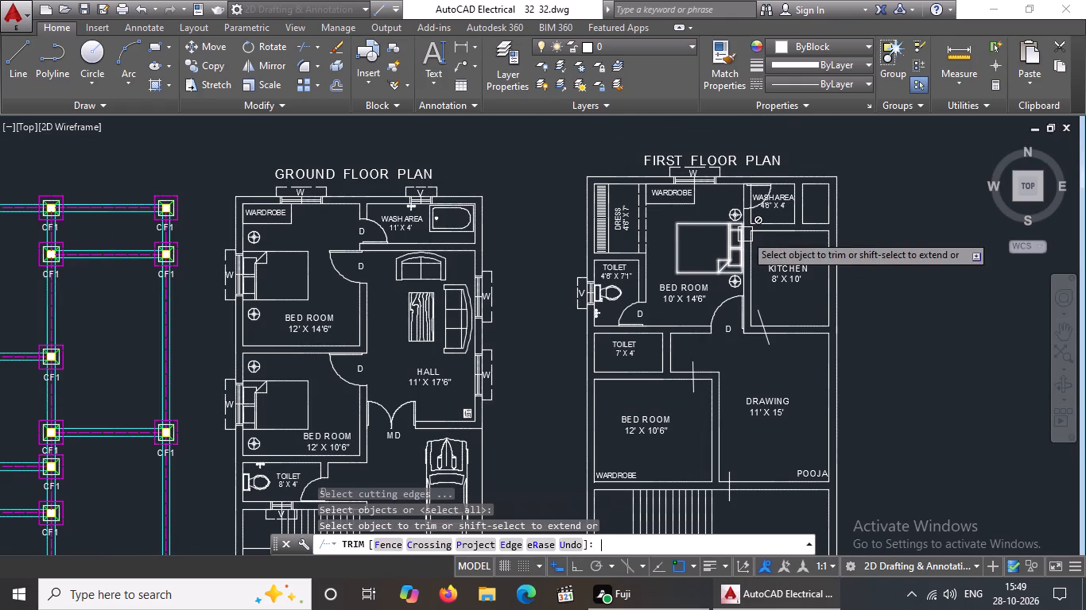
{"action": "scroll", "coordinate": [793, 189], "scroll_direction": "up", "scroll_amount": 3}
{"action": "scroll", "coordinate": [631, 191], "scroll_direction": "up", "scroll_amount": 2}
{"action": "scroll", "coordinate": [615, 187], "scroll_direction": "down", "scroll_amount": 1}
{"action": "scroll", "coordinate": [564, 145], "scroll_direction": "up", "scroll_amount": 3}
{"action": "left_click", "coordinate": [701, 215]}
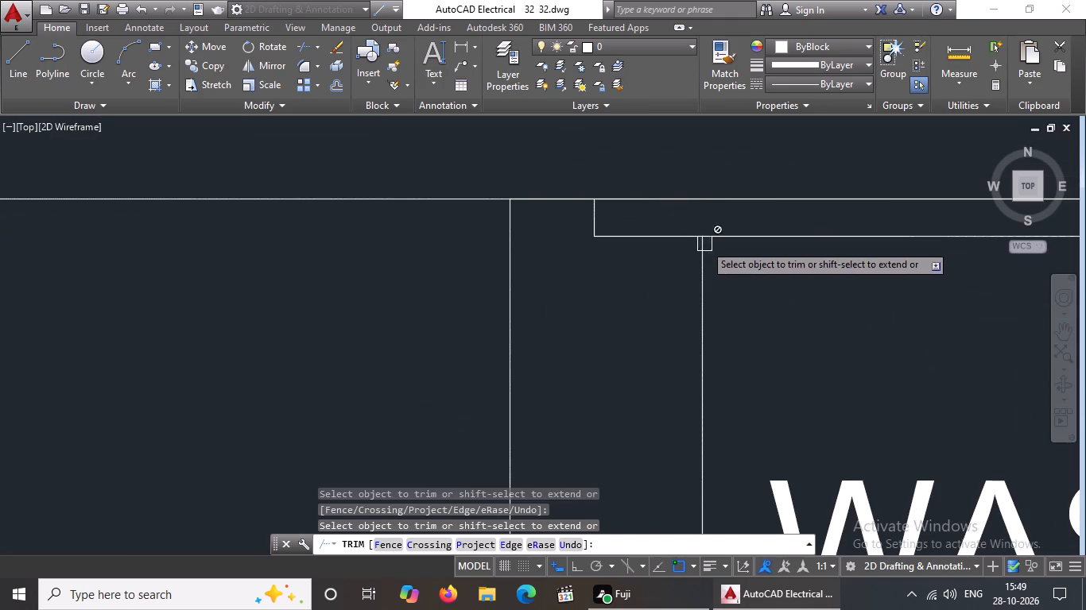
{"action": "left_click", "coordinate": [706, 265]}
{"action": "left_click", "coordinate": [517, 222]}
{"action": "scroll", "coordinate": [542, 253], "scroll_direction": "down", "scroll_amount": 2}
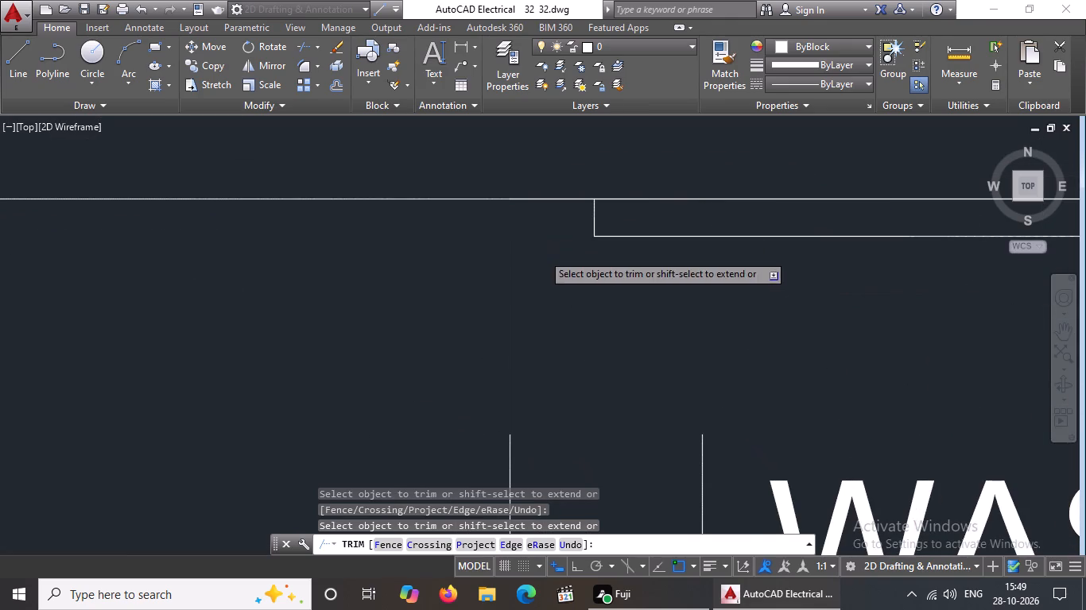
{"action": "scroll", "coordinate": [542, 253], "scroll_direction": "down", "scroll_amount": 2}
{"action": "left_click", "coordinate": [613, 465]}
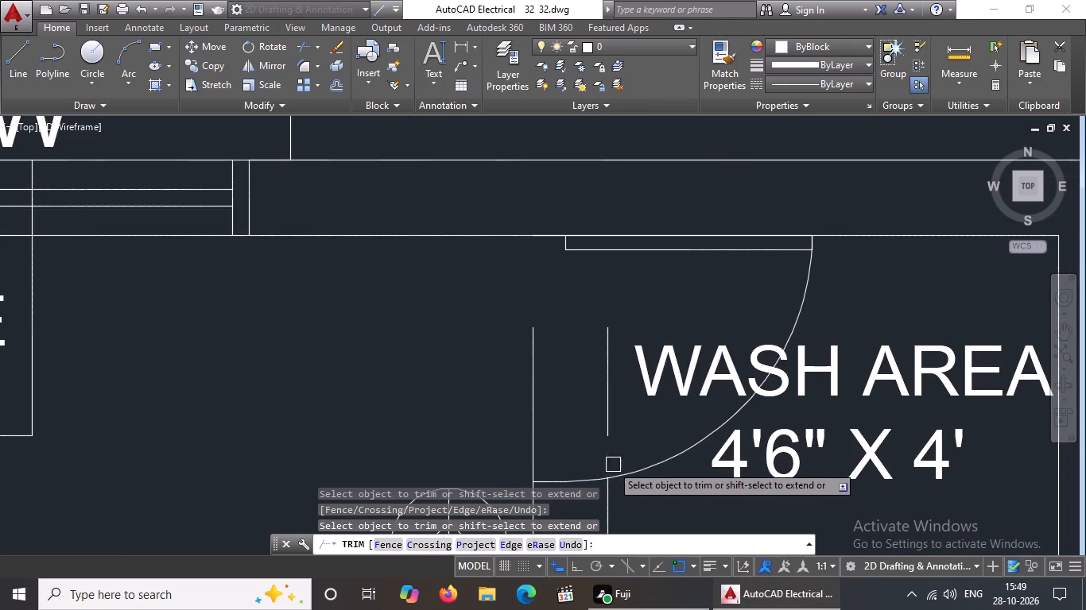
{"action": "left_click", "coordinate": [536, 471]}
{"action": "key", "text": "Escape"}
Erase the two leftover wall line pieces inside the wash area door opening.
{"action": "left_click", "coordinate": [530, 418]}
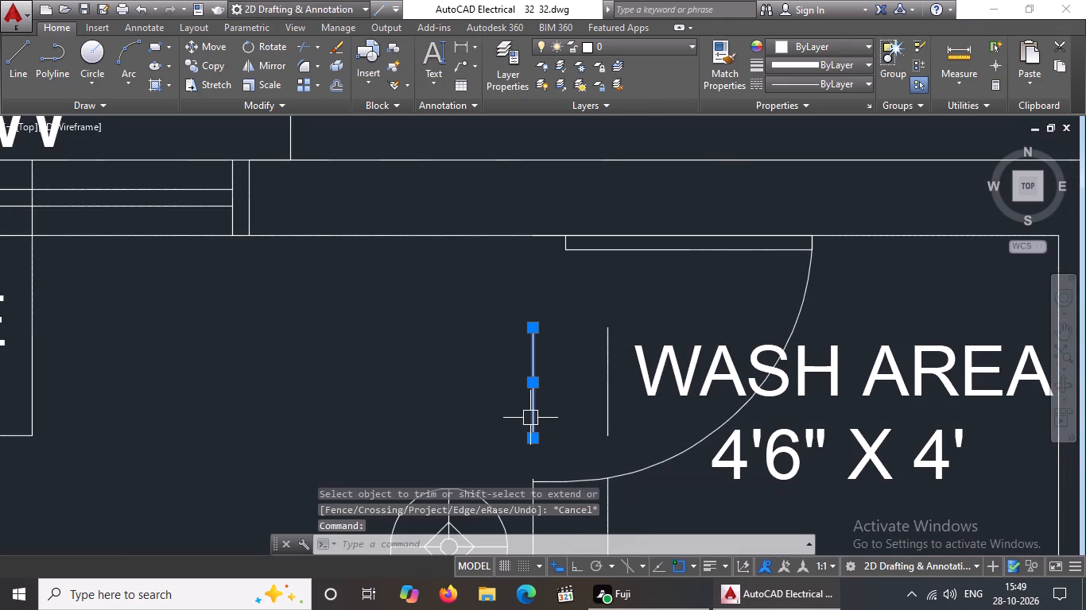
{"action": "key", "text": "Delete"}
{"action": "left_click", "coordinate": [611, 372]}
{"action": "key", "text": "Delete"}
Move the first-floor WASH AREA 4'6" X 4' label about 10 1/2" south.
{"action": "scroll", "coordinate": [582, 344], "scroll_direction": "down", "scroll_amount": 4}
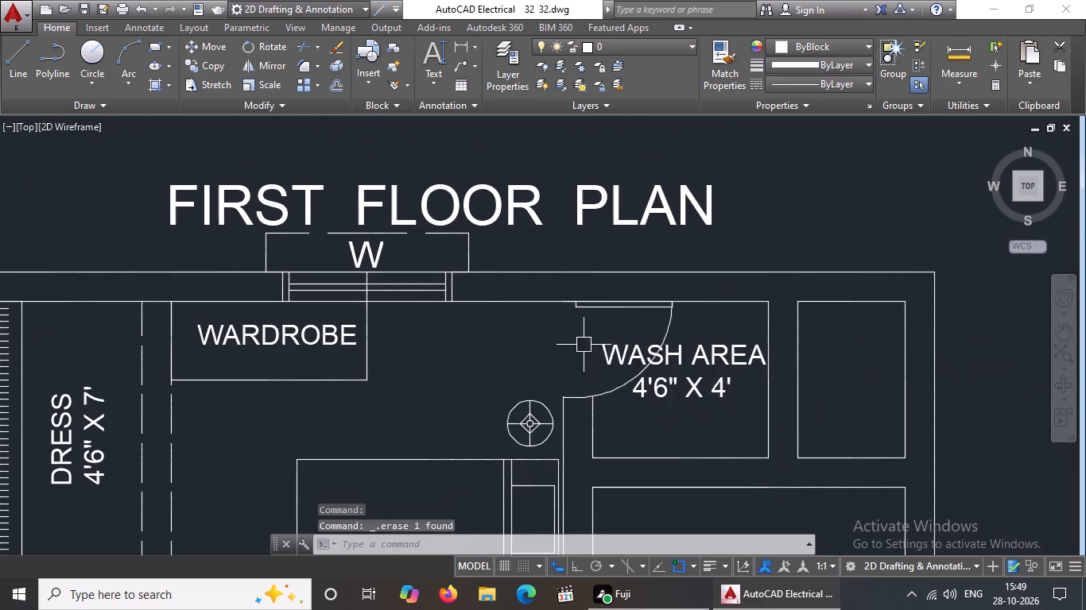
{"action": "left_click", "coordinate": [669, 386]}
{"action": "left_click", "coordinate": [601, 338]}
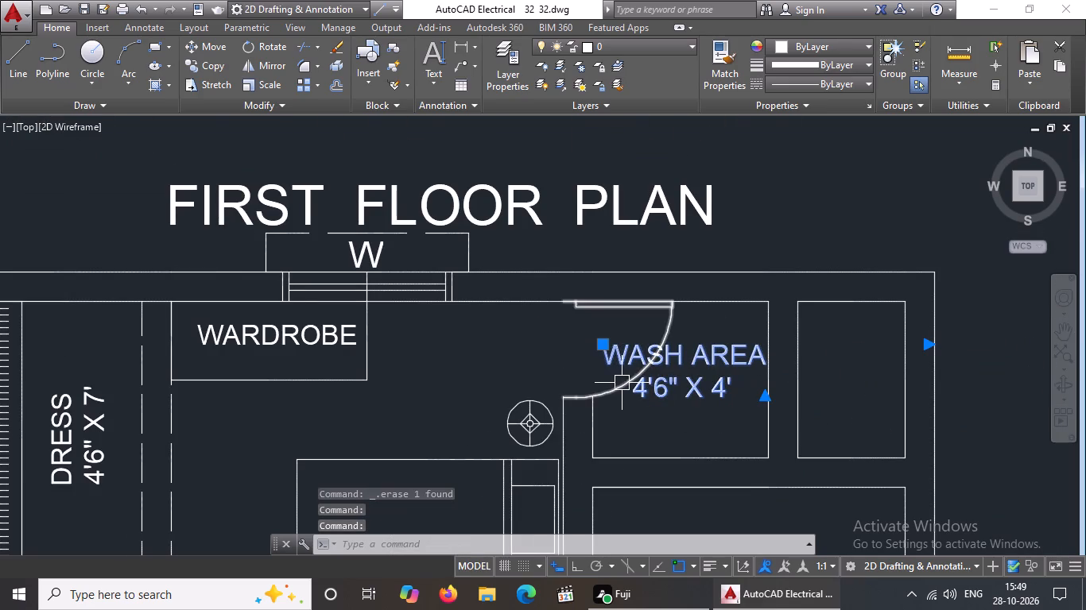
{"action": "left_click", "coordinate": [607, 345]}
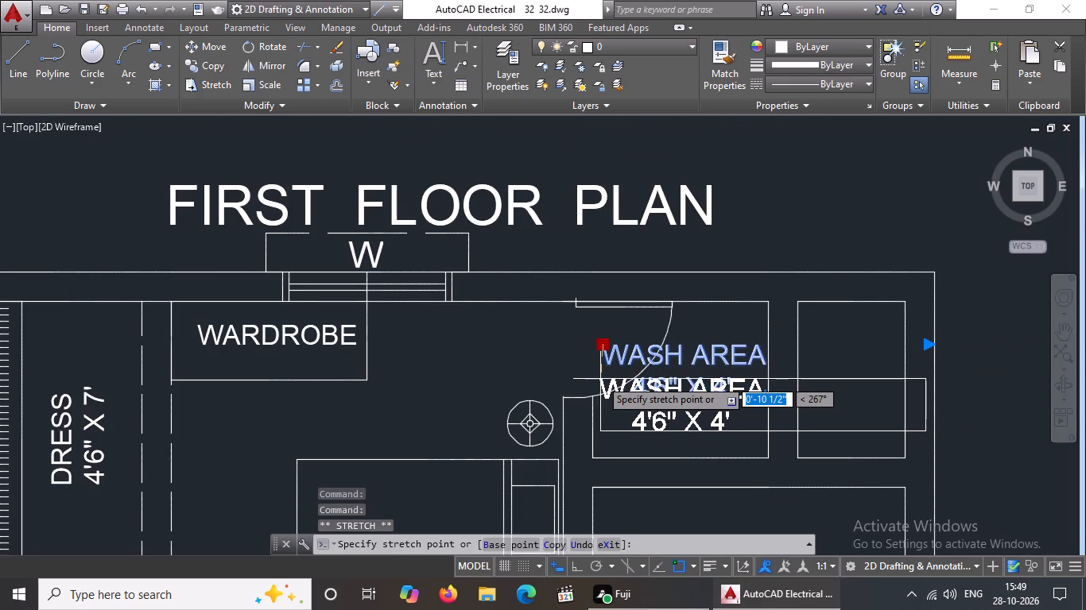
{"action": "left_click", "coordinate": [600, 378]}
{"action": "scroll", "coordinate": [692, 355], "scroll_direction": "down", "scroll_amount": 2}
{"action": "key", "text": "Escape"}
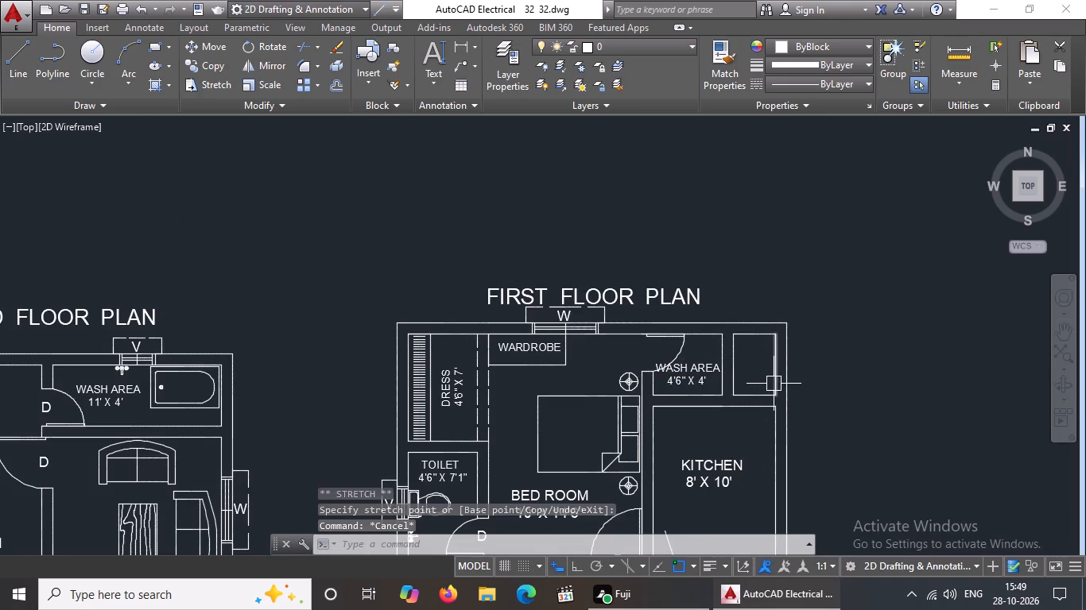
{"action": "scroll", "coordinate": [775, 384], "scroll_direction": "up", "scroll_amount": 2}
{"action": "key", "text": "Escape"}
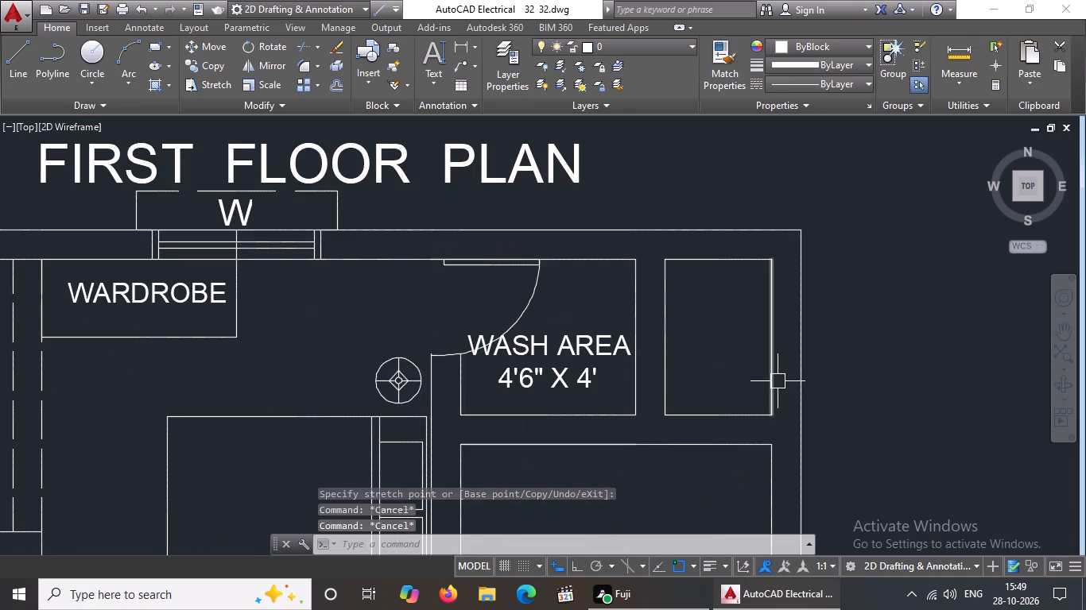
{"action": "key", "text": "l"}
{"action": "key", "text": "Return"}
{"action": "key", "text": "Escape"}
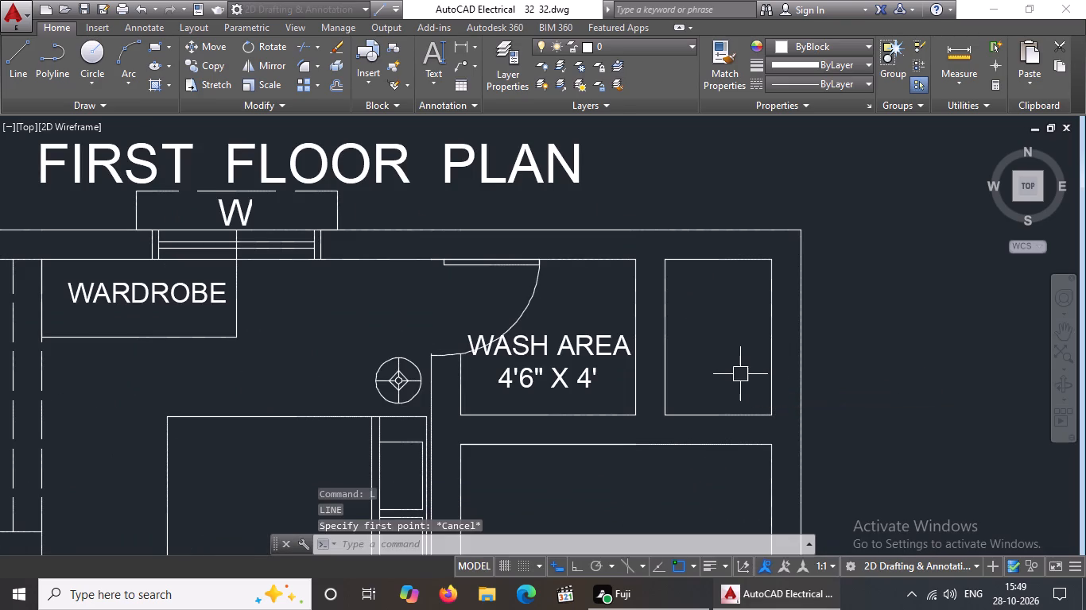
Draw a diagonal line across the small space east of the wash area, from its southwest corner to its northeast corner.
{"action": "scroll", "coordinate": [705, 351], "scroll_direction": "down", "scroll_amount": 3}
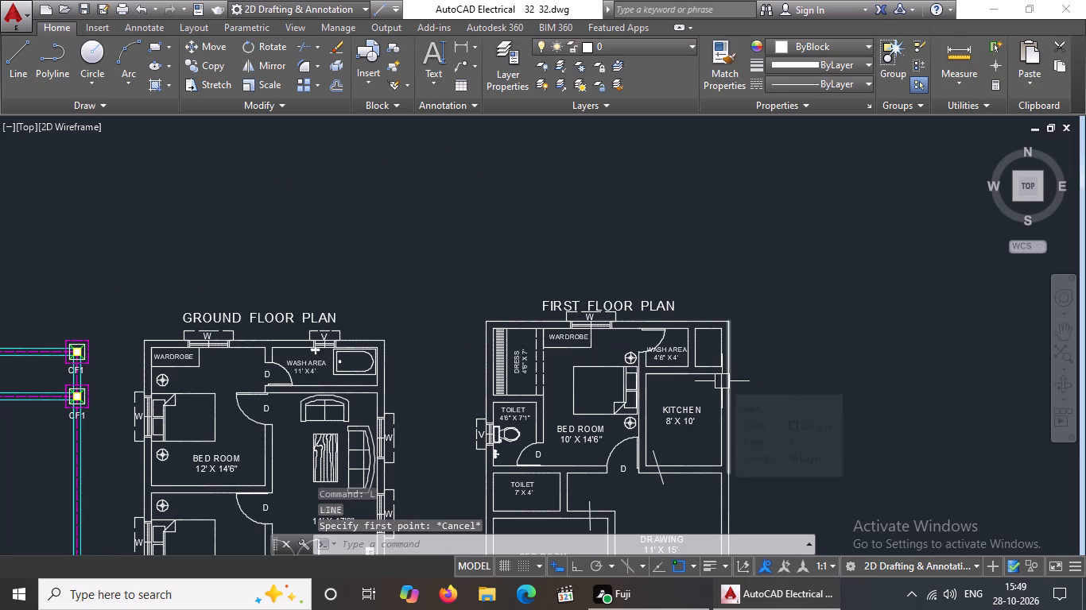
{"action": "scroll", "coordinate": [722, 381], "scroll_direction": "up", "scroll_amount": 2}
{"action": "key", "text": "Escape"}
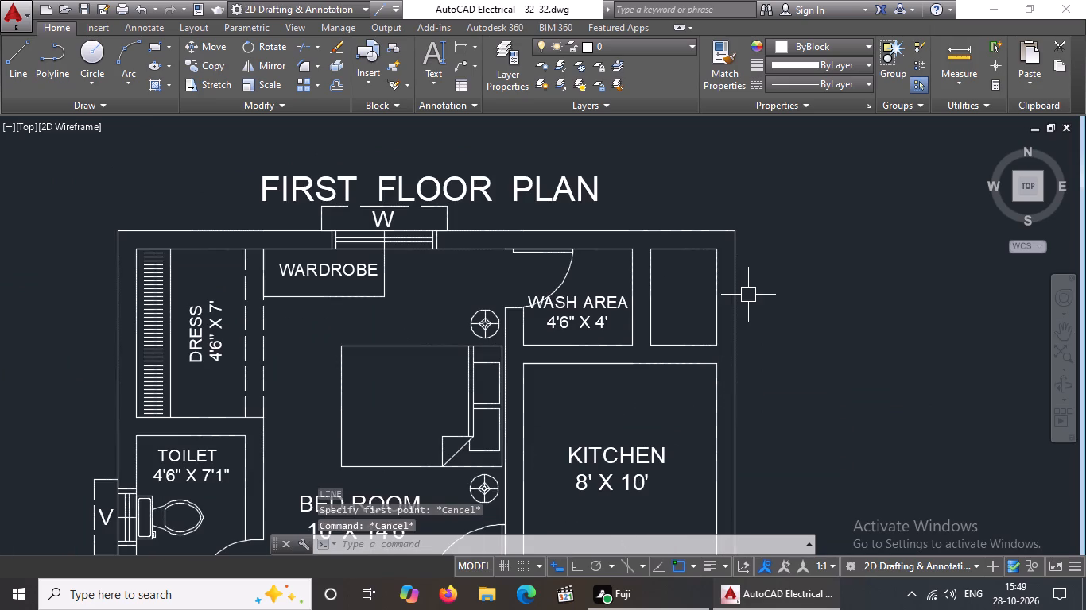
{"action": "key", "text": "l"}
{"action": "key", "text": "Return"}
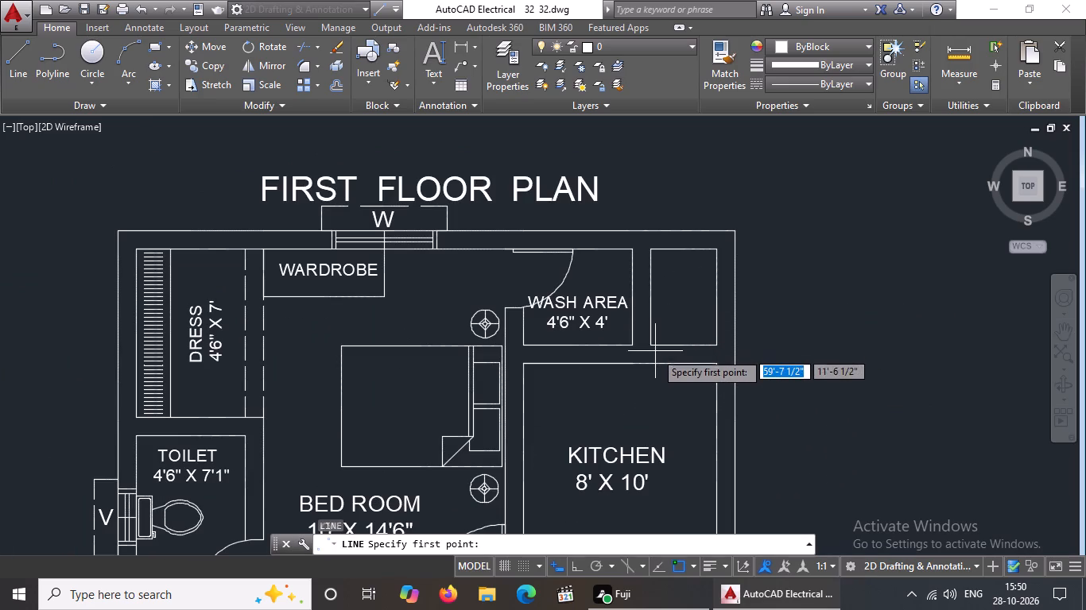
{"action": "left_click_drag", "start_coordinate": [651, 346], "coordinate": [662, 330]}
{"action": "left_click", "coordinate": [717, 250]}
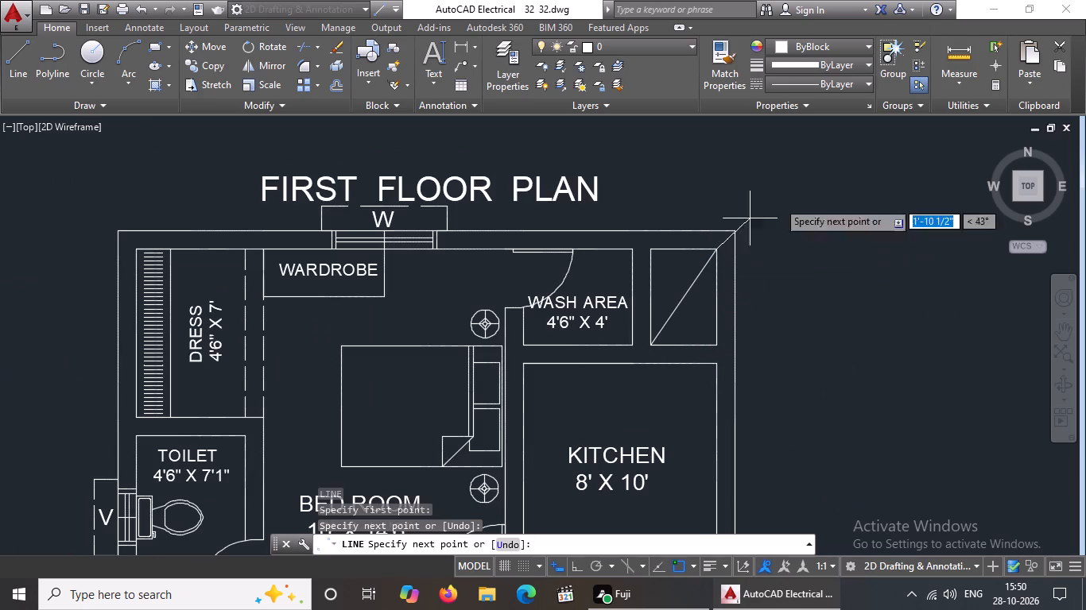
{"action": "key", "text": "Return"}
Start another line to continue marking the small space east of the first-floor wash area.
{"action": "key", "text": "l"}
{"action": "key", "text": "Return"}
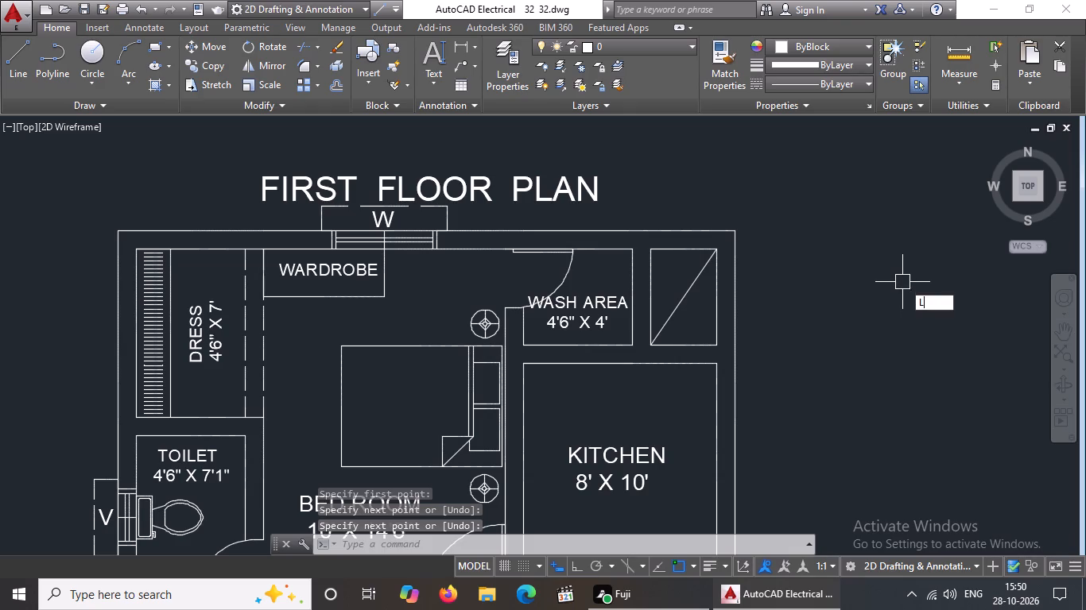
Draw the second diagonal line across the box beside the first-floor wash area, from its upper-left to lower-right corner.
{"action": "left_click_drag", "start_coordinate": [654, 248], "coordinate": [664, 257]}
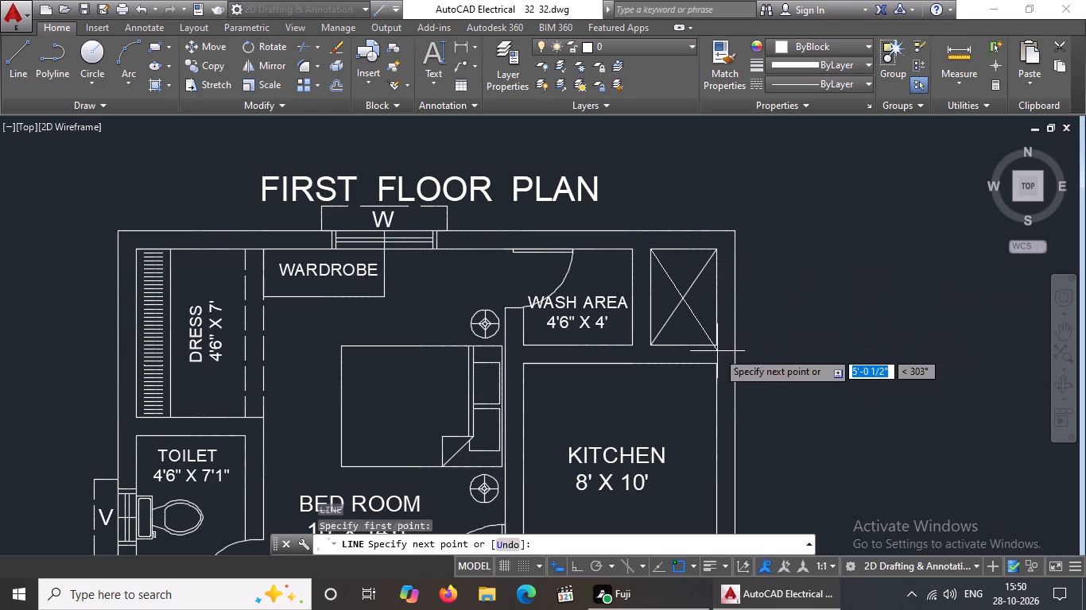
{"action": "left_click", "coordinate": [717, 343]}
{"action": "key", "text": "Return"}
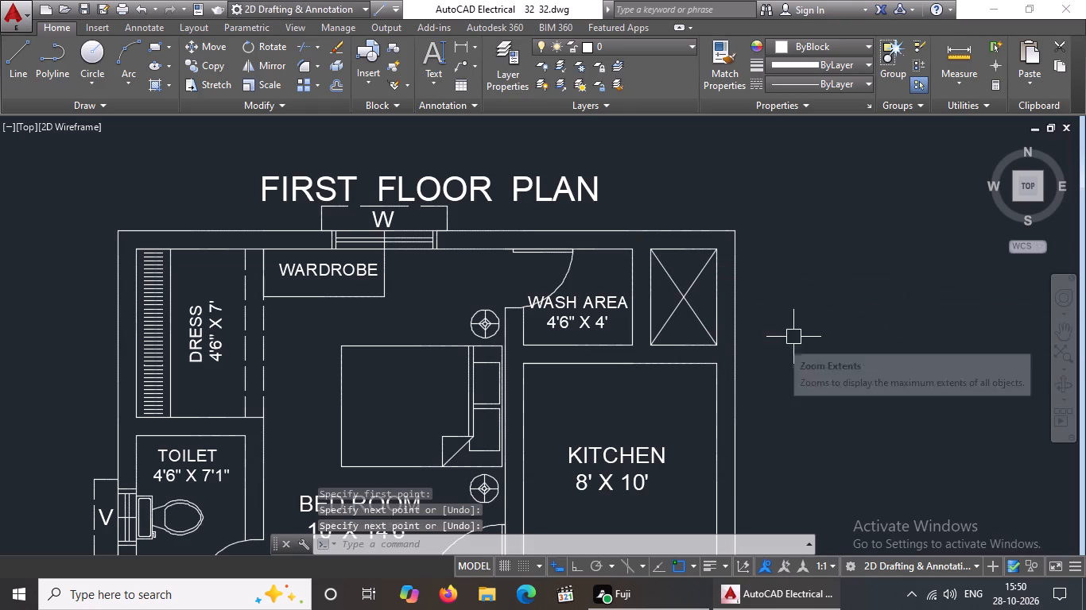
Change the linetype of both crossing diagonals in the box beside the wash area to ACAD_ISO02W100.
{"action": "left_click", "coordinate": [670, 281]}
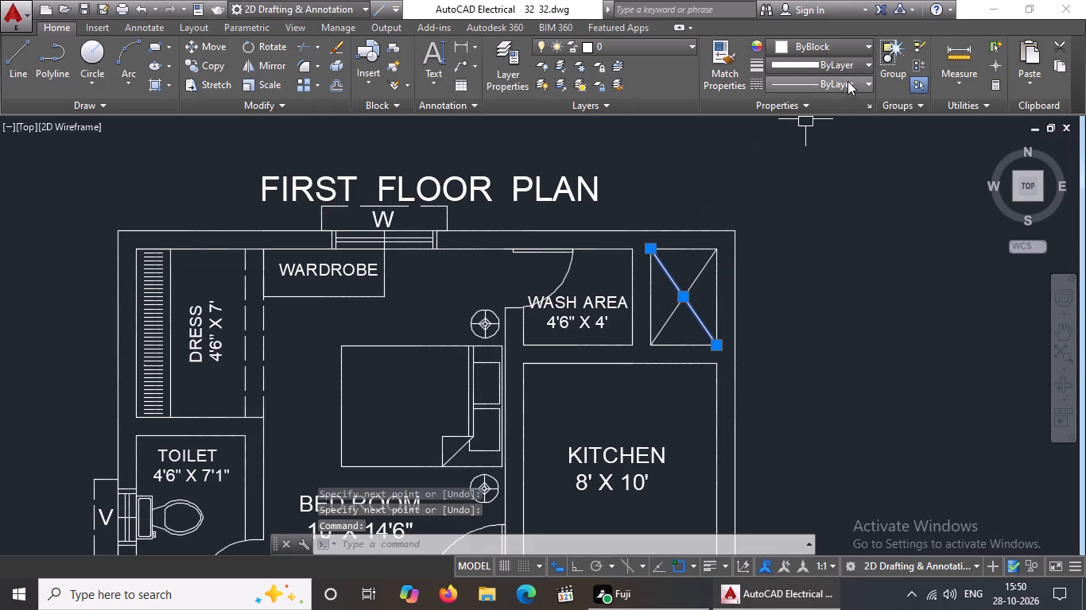
{"action": "left_click", "coordinate": [848, 79]}
{"action": "left_click", "coordinate": [832, 139]}
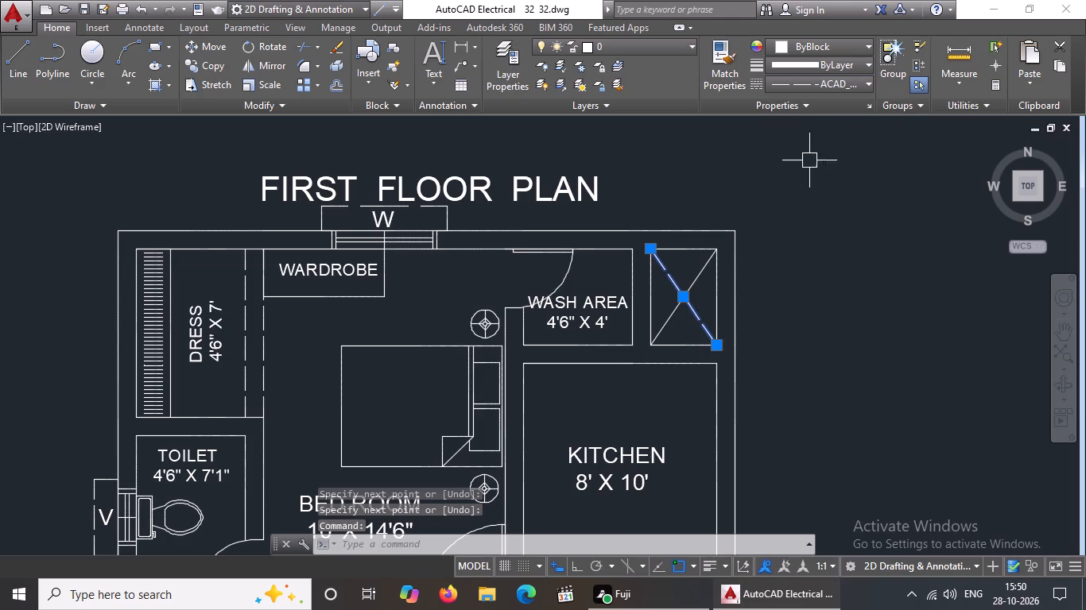
{"action": "key", "text": "Escape"}
{"action": "left_click", "coordinate": [699, 275]}
{"action": "left_click", "coordinate": [815, 77]}
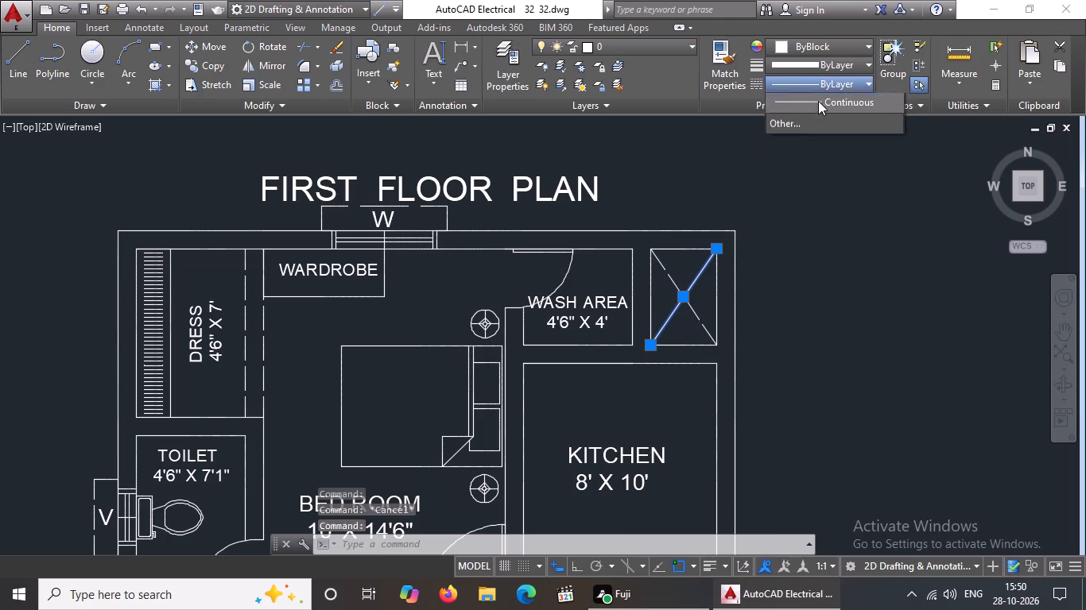
{"action": "left_click", "coordinate": [811, 142]}
{"action": "key", "text": "Escape"}
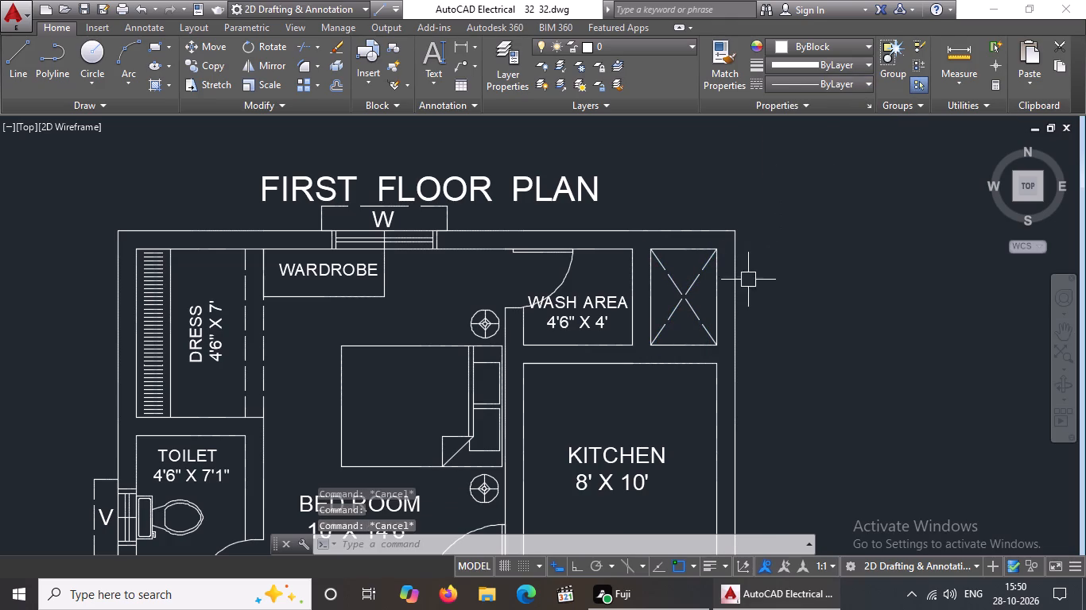
Adjust the linetype scale of the box's lower-left to upper-right diagonal, trying 2 and settling on 1.5.
{"action": "left_click", "coordinate": [679, 315]}
{"action": "right_click", "coordinate": [773, 289]}
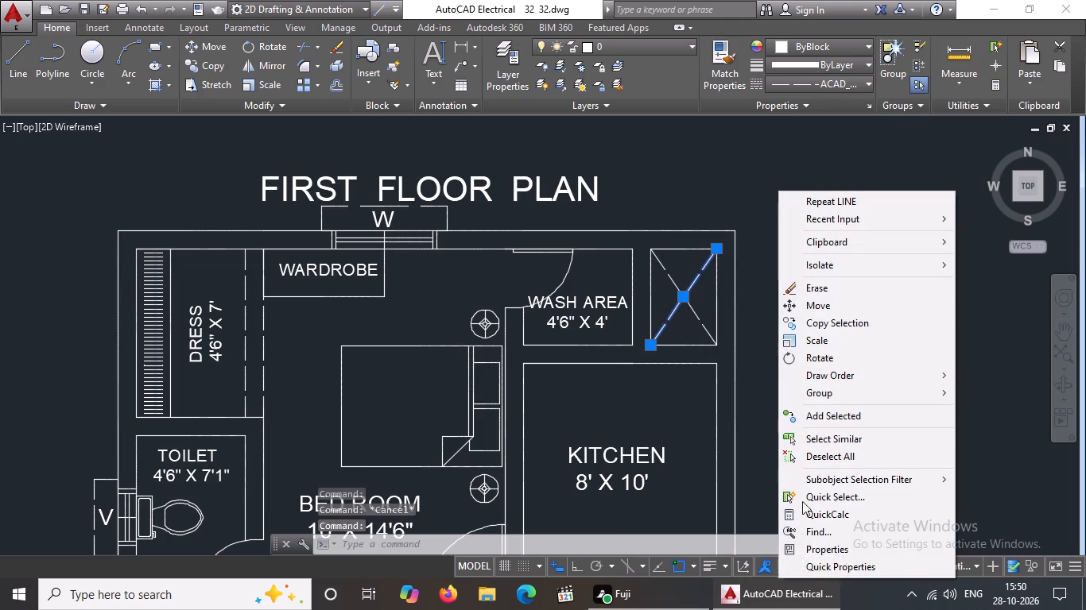
{"action": "left_click", "coordinate": [813, 550]}
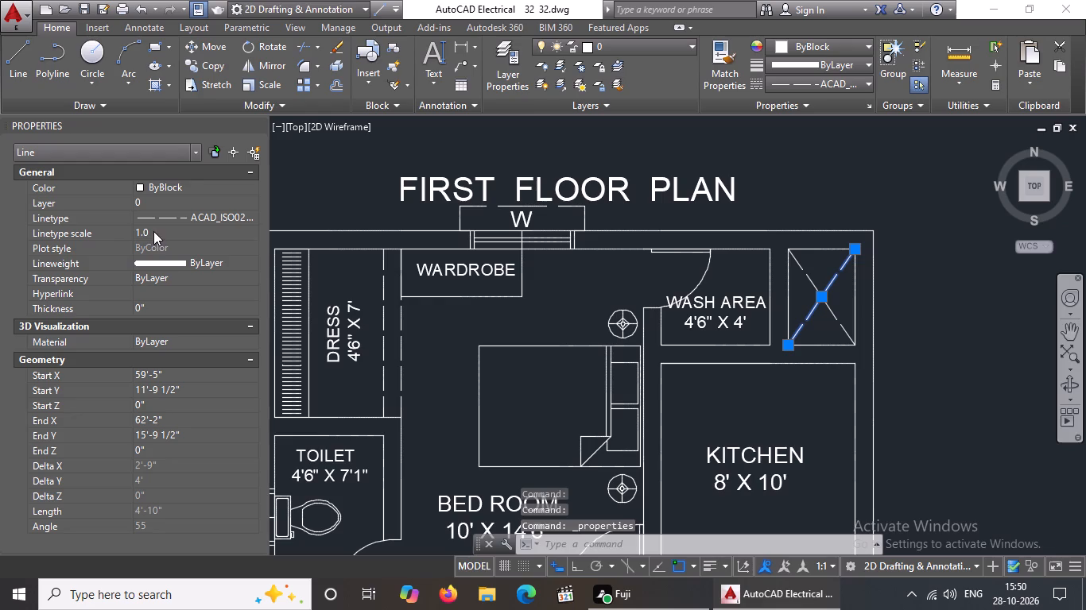
{"action": "left_click", "coordinate": [154, 230]}
{"action": "key", "text": "BackSpace"}
{"action": "key", "text": "BackSpace"}
{"action": "key", "text": "2"}
{"action": "key", "text": "Return"}
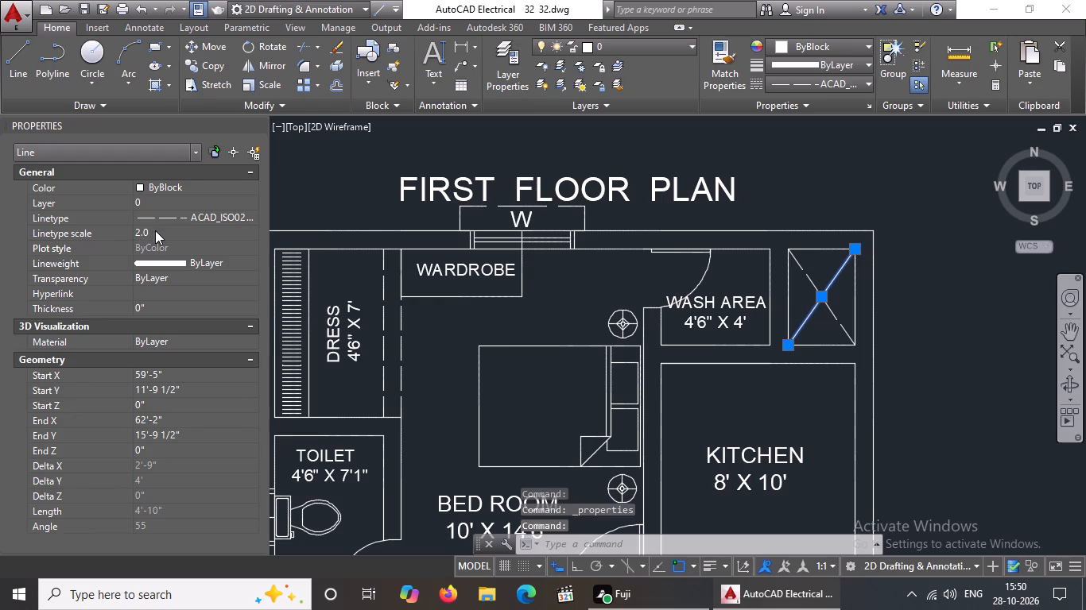
{"action": "left_click", "coordinate": [155, 230]}
{"action": "key", "text": "BackSpace"}
{"action": "key", "text": "BackSpace"}
{"action": "type", "text": "1.5"}
{"action": "key", "text": "Return"}
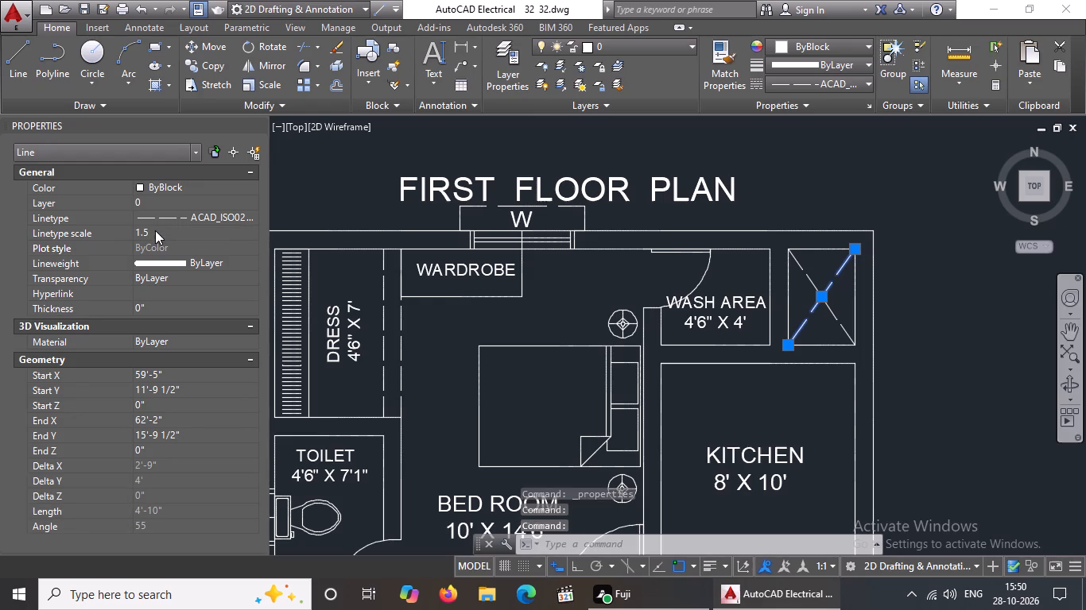
{"action": "key", "text": "Escape"}
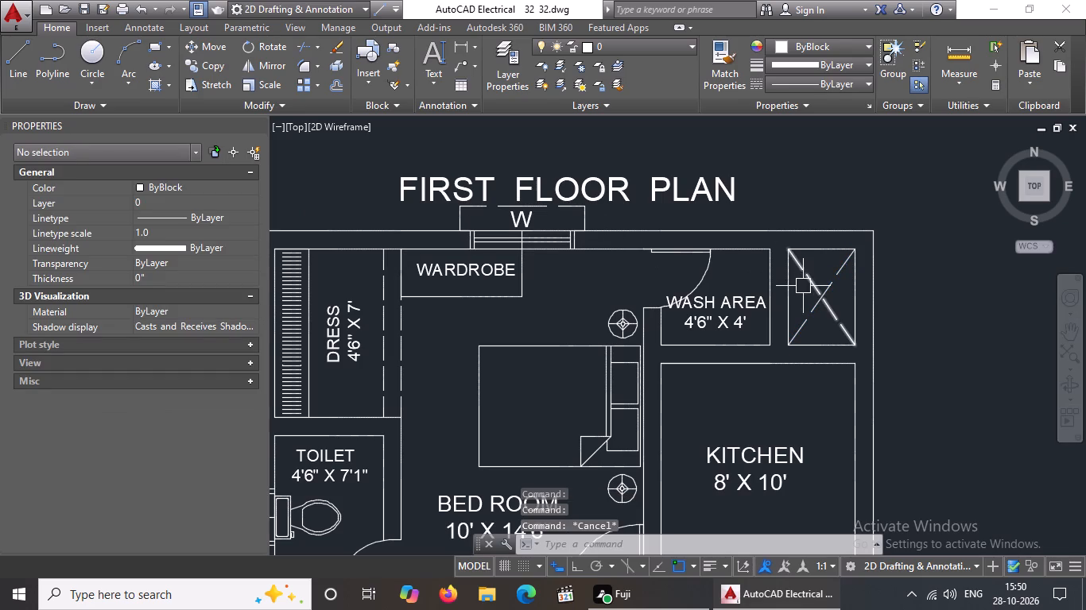
Set the linetype scale of the box's other diagonal to 1.5 and close its properties.
{"action": "left_click", "coordinate": [807, 278]}
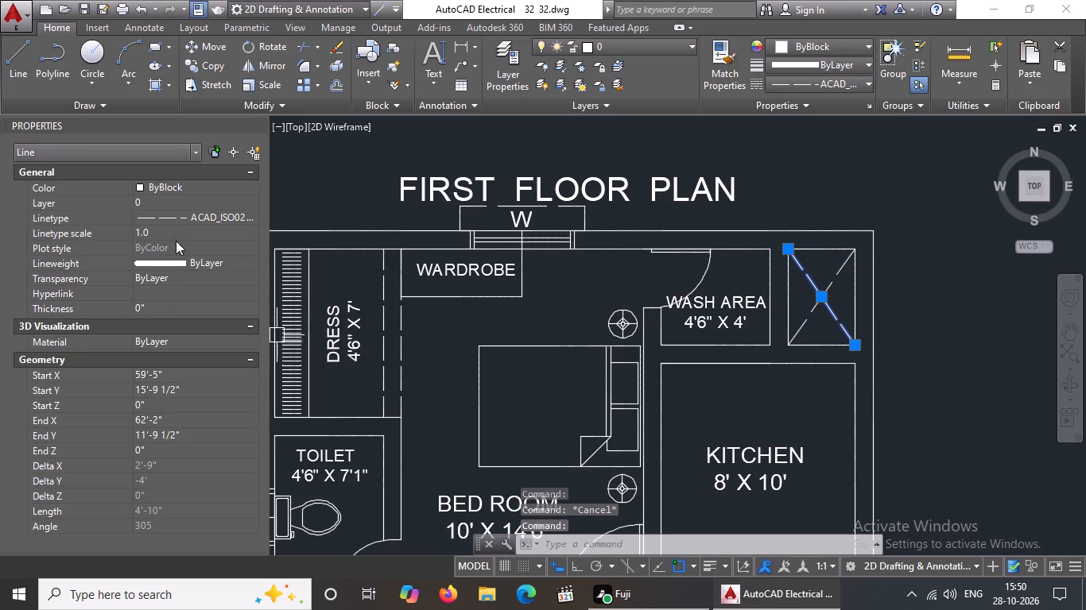
{"action": "left_click", "coordinate": [175, 236]}
{"action": "key", "text": "BackSpace"}
{"action": "key", "text": "BackSpace"}
{"action": "type", "text": "1/"}
{"action": "key", "text": "BackSpace"}
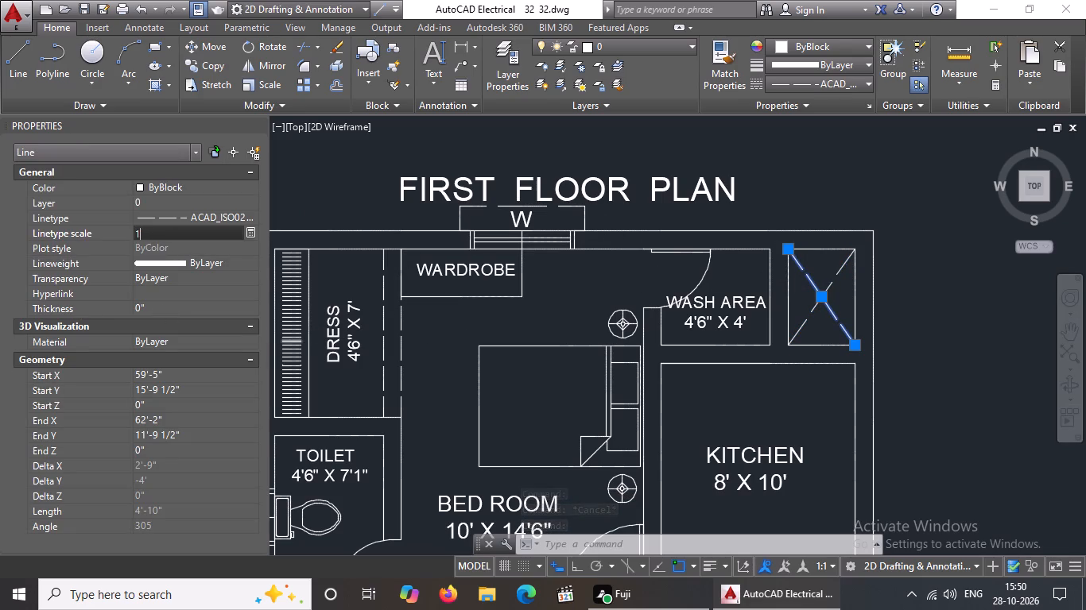
{"action": "type", "text": ".5"}
{"action": "key", "text": "Return"}
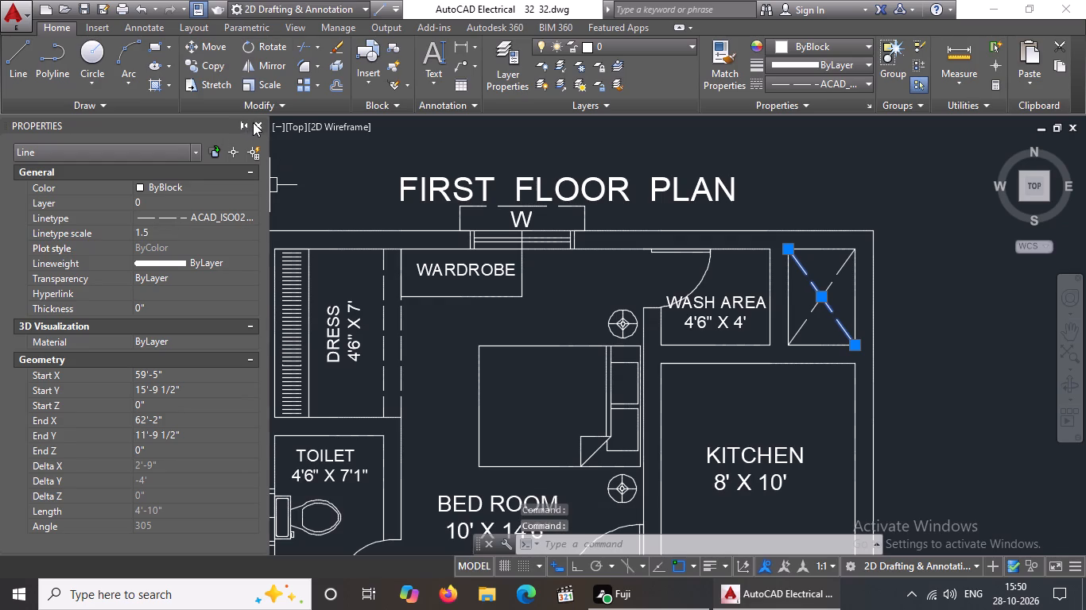
{"action": "left_click", "coordinate": [254, 122]}
{"action": "key", "text": "Escape"}
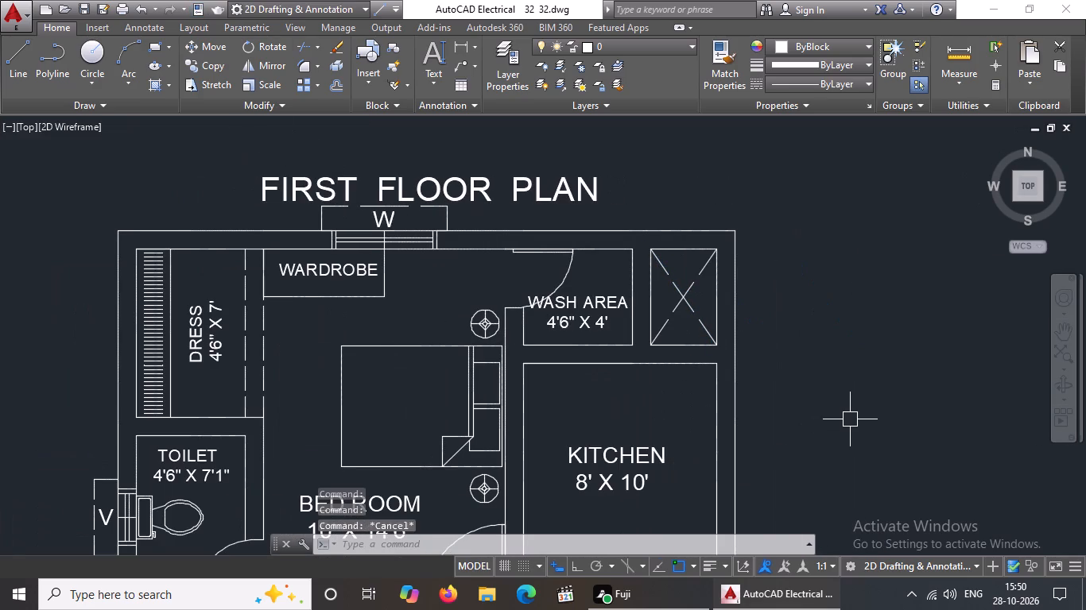
Extend the box's two vertical side lines down to the kitchen's upper wall line.
{"action": "key", "text": "e"}
{"action": "key", "text": "Escape"}
{"action": "type", "text": "EX"}
{"action": "key", "text": "Return"}
{"action": "key", "text": "Return"}
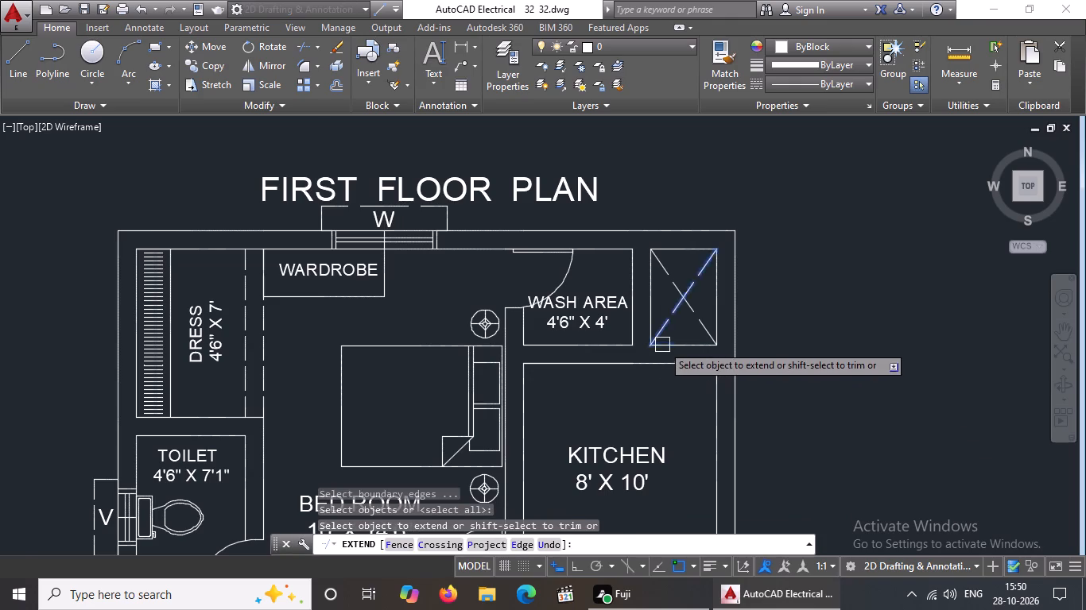
{"action": "scroll", "coordinate": [662, 345], "scroll_direction": "up", "scroll_amount": 2}
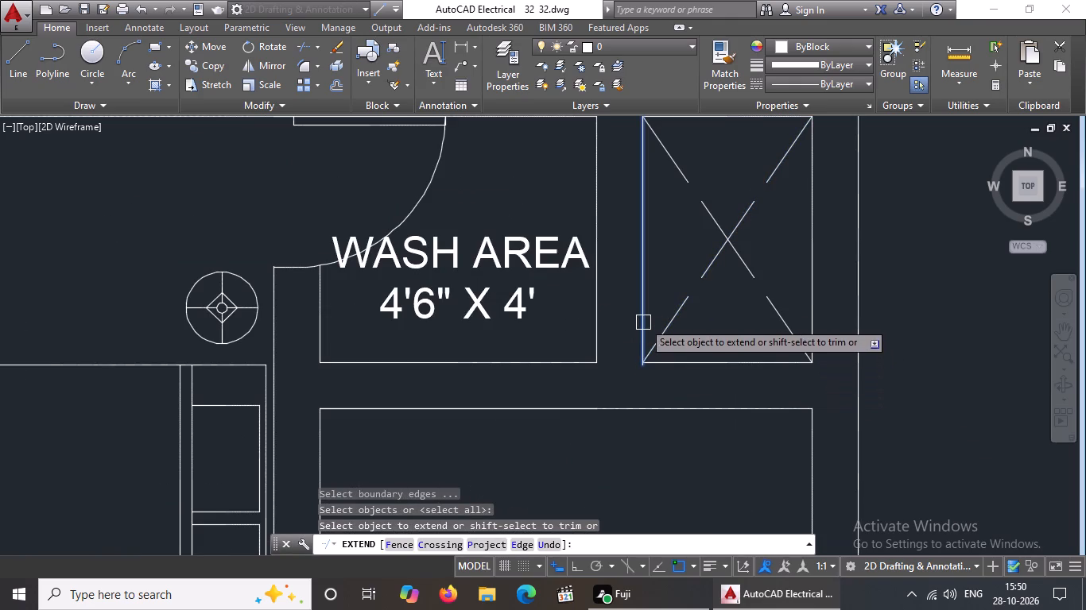
{"action": "left_click", "coordinate": [641, 307]}
{"action": "left_click", "coordinate": [639, 331]}
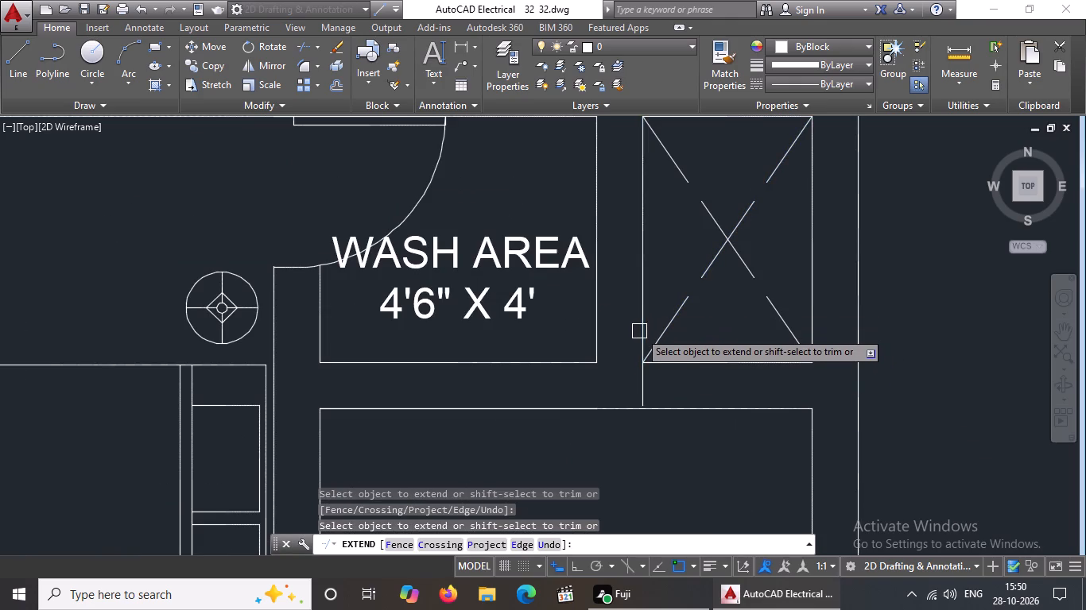
{"action": "left_click", "coordinate": [639, 337]}
{"action": "left_click", "coordinate": [814, 336]}
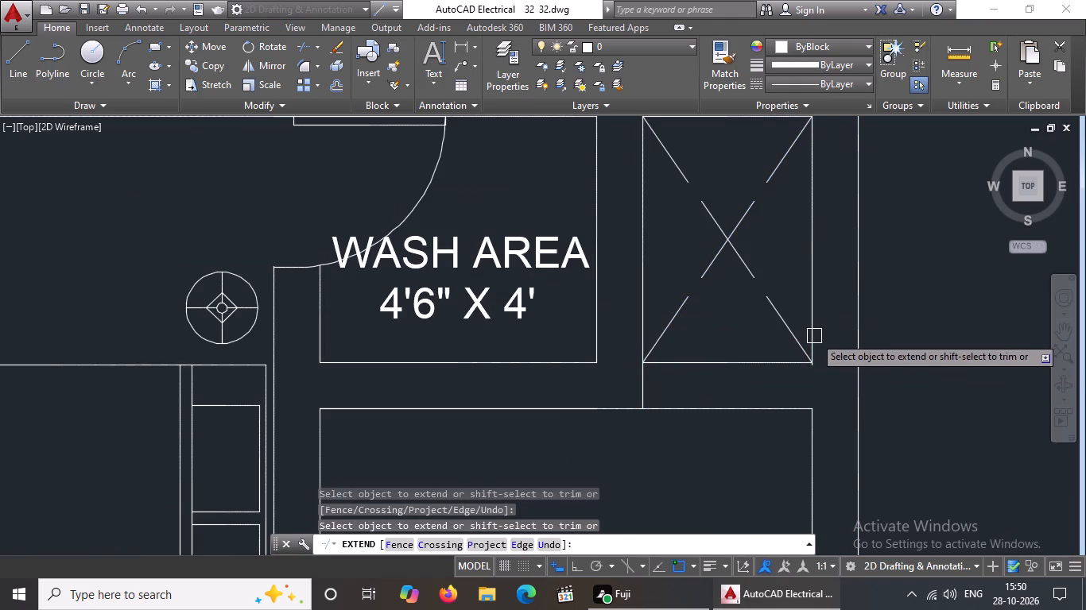
{"action": "left_click", "coordinate": [809, 346]}
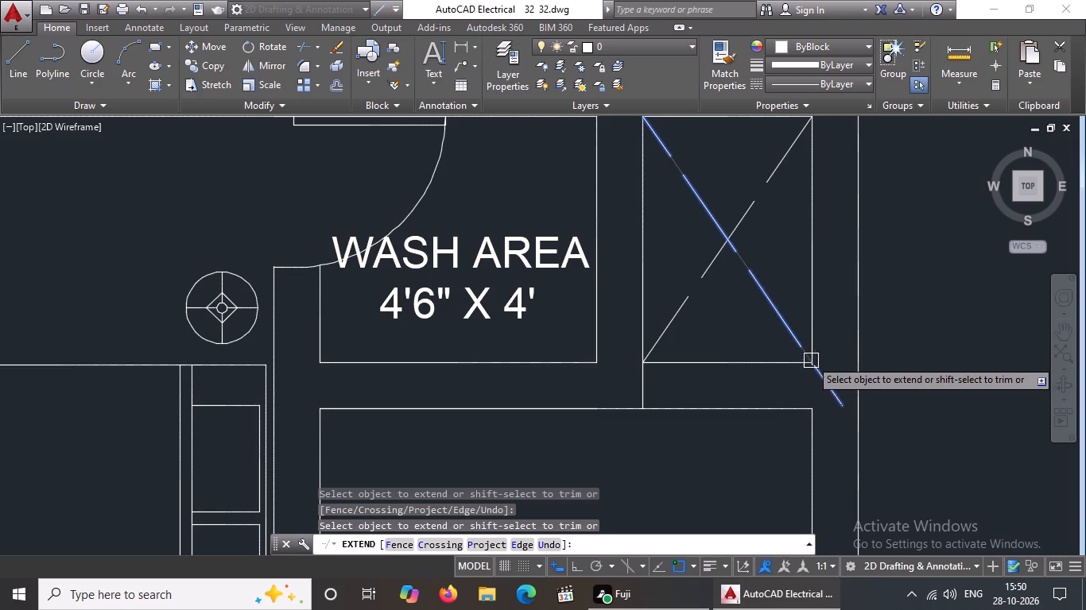
{"action": "left_click", "coordinate": [808, 324]}
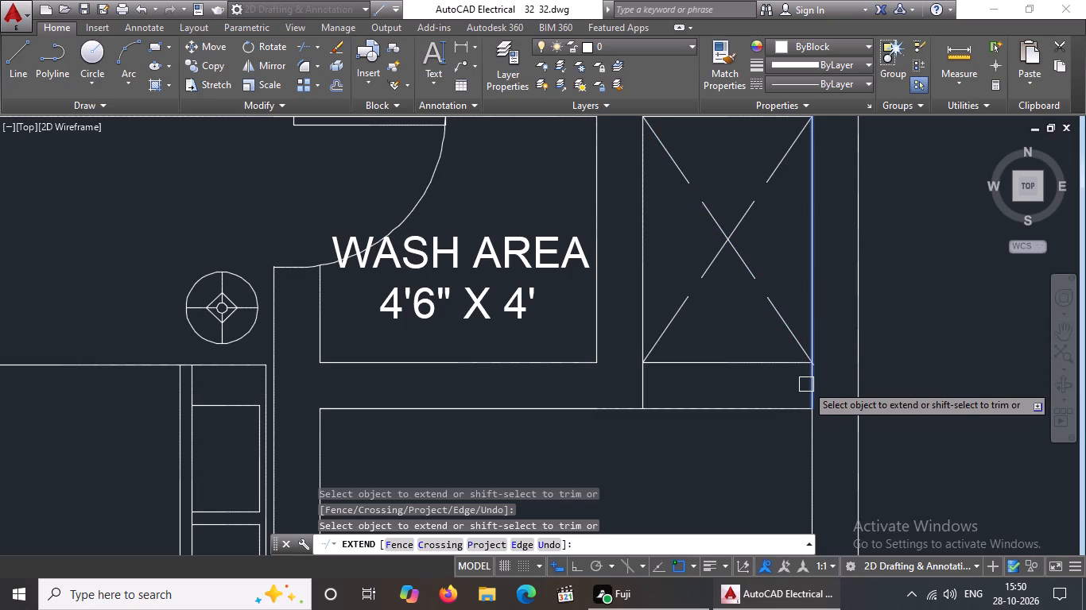
{"action": "left_click", "coordinate": [806, 384]}
{"action": "key", "text": "Escape"}
Trim the short end of the diagonal that overshoots the box's lower-right corner.
{"action": "scroll", "coordinate": [853, 384], "scroll_direction": "up", "scroll_amount": 3}
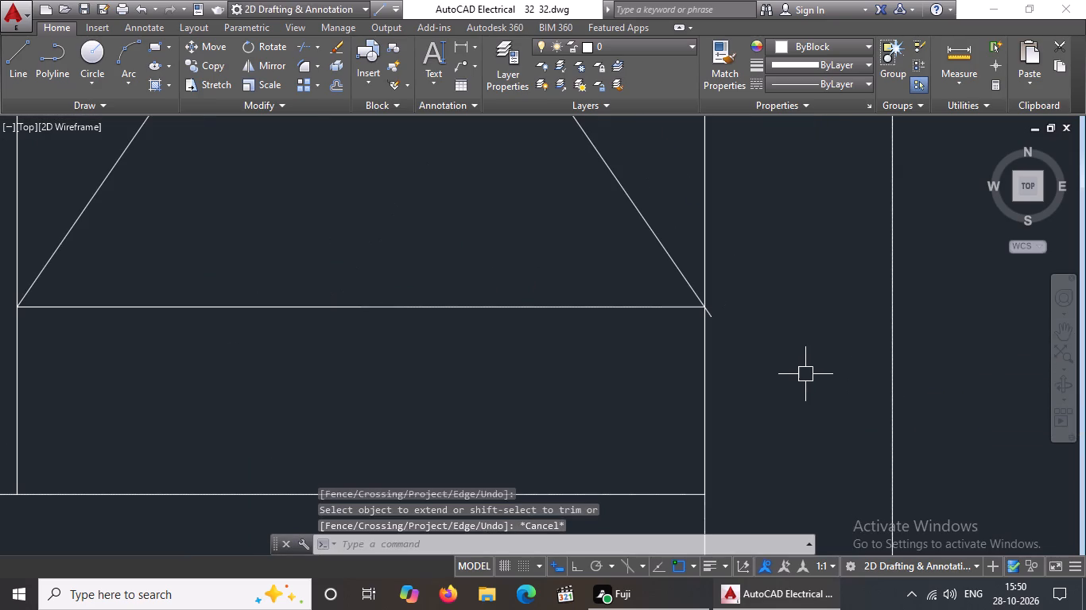
{"action": "key", "text": "Escape"}
{"action": "type", "text": "TR"}
{"action": "key", "text": "space"}
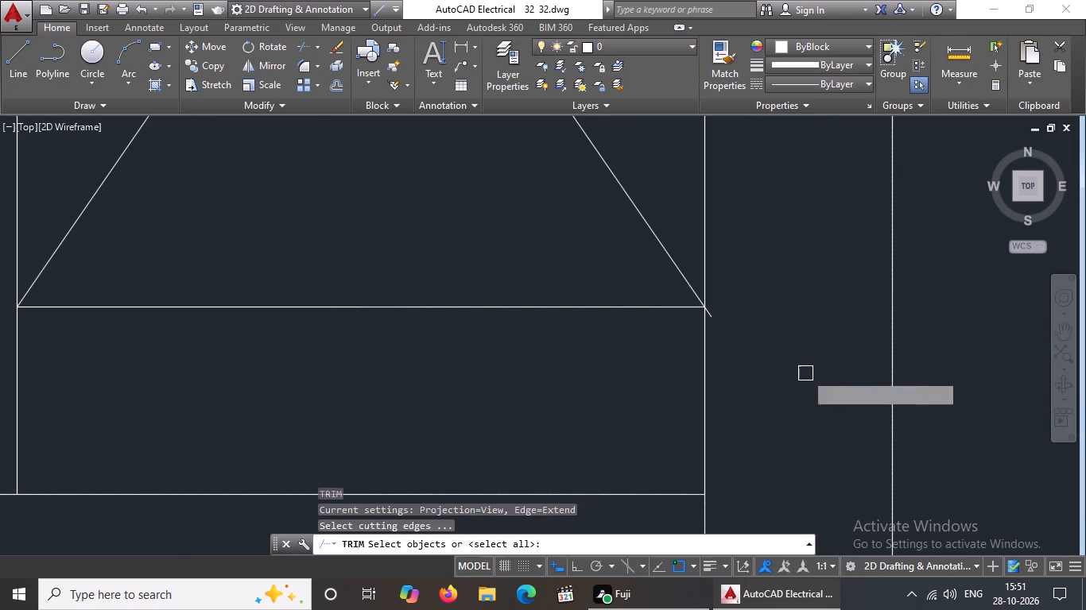
{"action": "key", "text": "space"}
{"action": "left_click", "coordinate": [712, 310]}
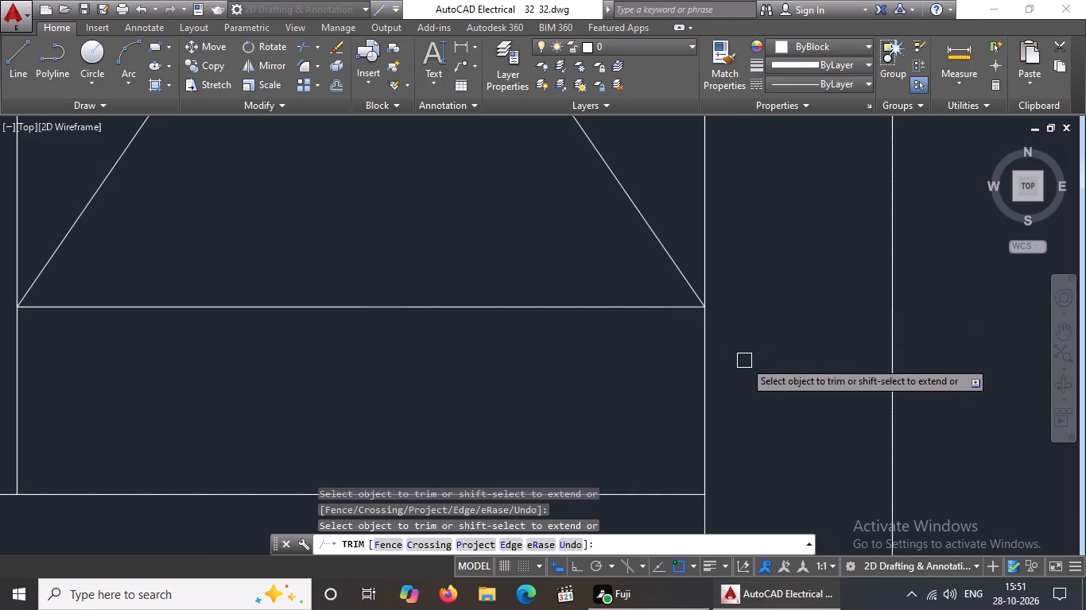
{"action": "scroll", "coordinate": [746, 356], "scroll_direction": "down", "scroll_amount": 3}
{"action": "key", "text": "Escape"}
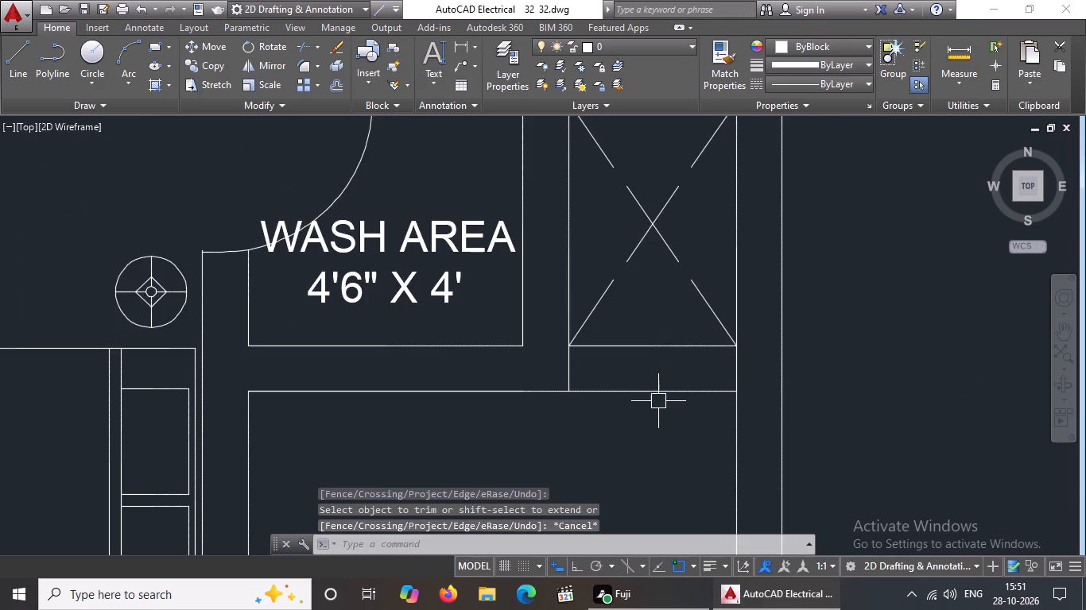
{"action": "key", "text": "Escape"}
Trim the part of the kitchen's upper wall line that lies beneath the box.
{"action": "key", "text": "t"}
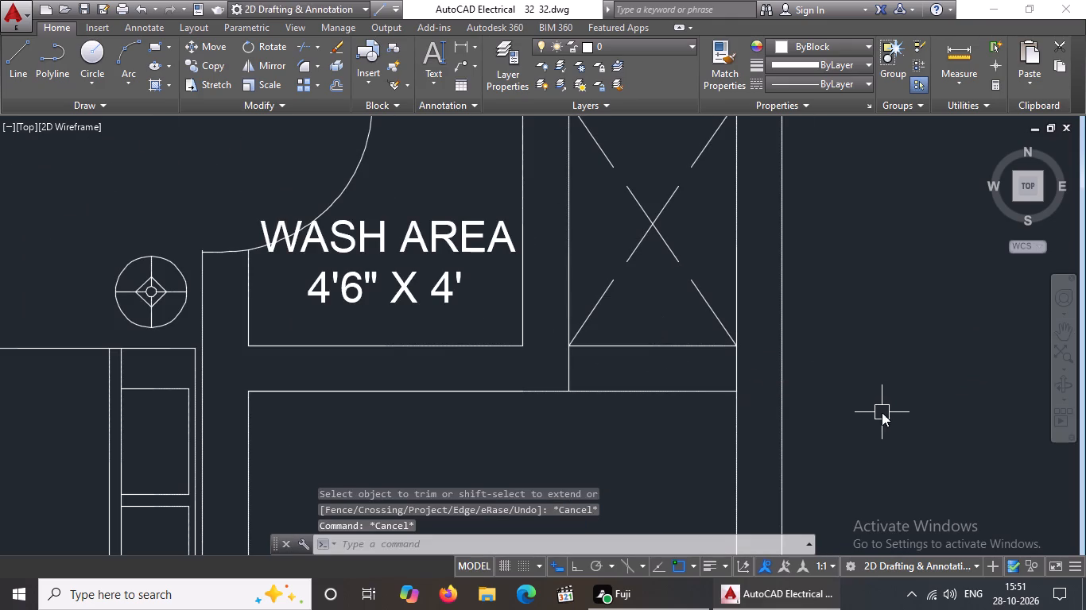
{"action": "key", "text": "r"}
{"action": "key", "text": "space"}
{"action": "key", "text": "space"}
{"action": "left_click", "coordinate": [598, 386]}
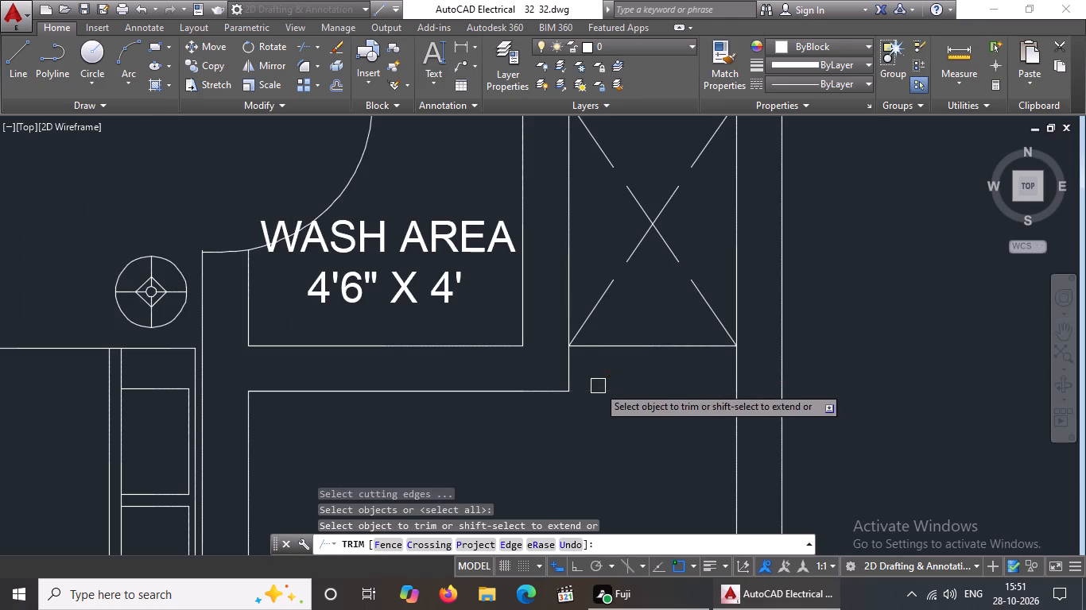
{"action": "key", "text": "Escape"}
{"action": "key", "text": "Escape"}
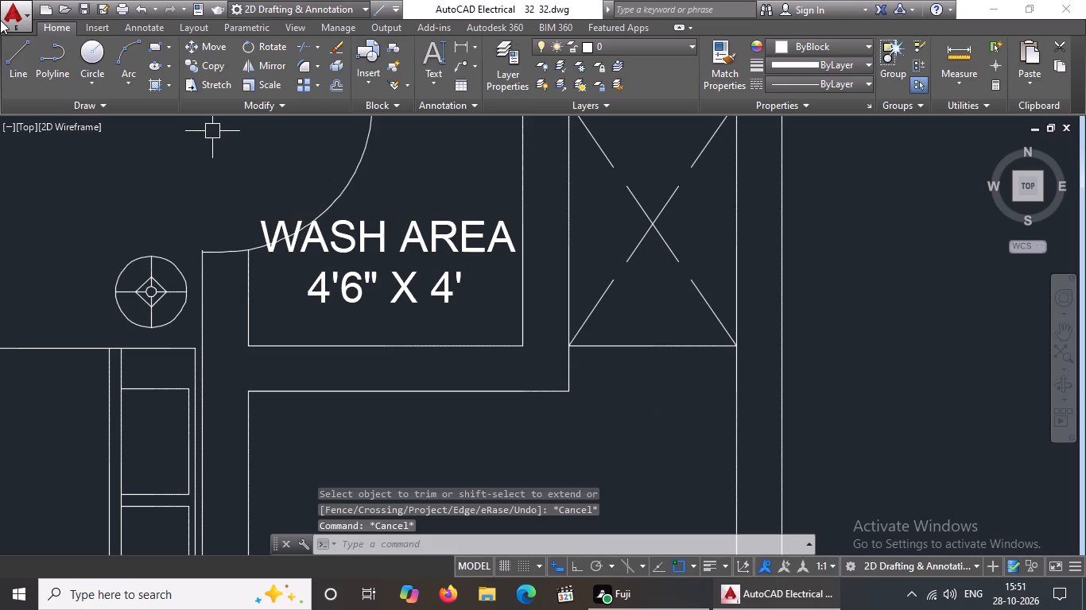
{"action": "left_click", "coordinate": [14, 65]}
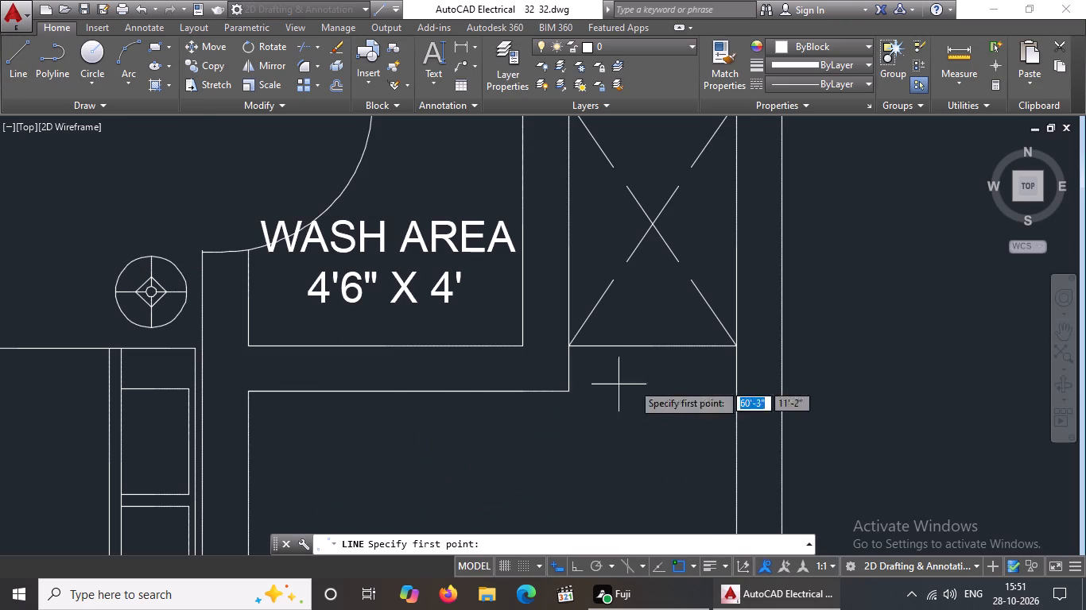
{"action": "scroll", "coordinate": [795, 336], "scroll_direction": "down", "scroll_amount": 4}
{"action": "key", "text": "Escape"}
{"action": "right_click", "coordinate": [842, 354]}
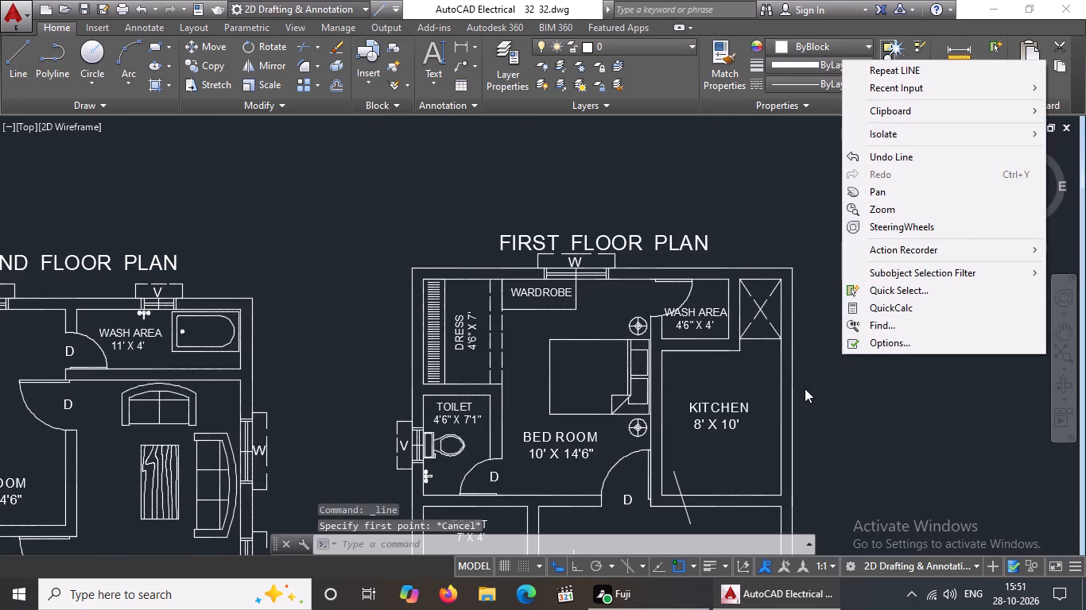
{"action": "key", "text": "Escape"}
Change the linetype of the box's bottom line to ACAD_ISO02W100.
{"action": "left_click", "coordinate": [758, 341]}
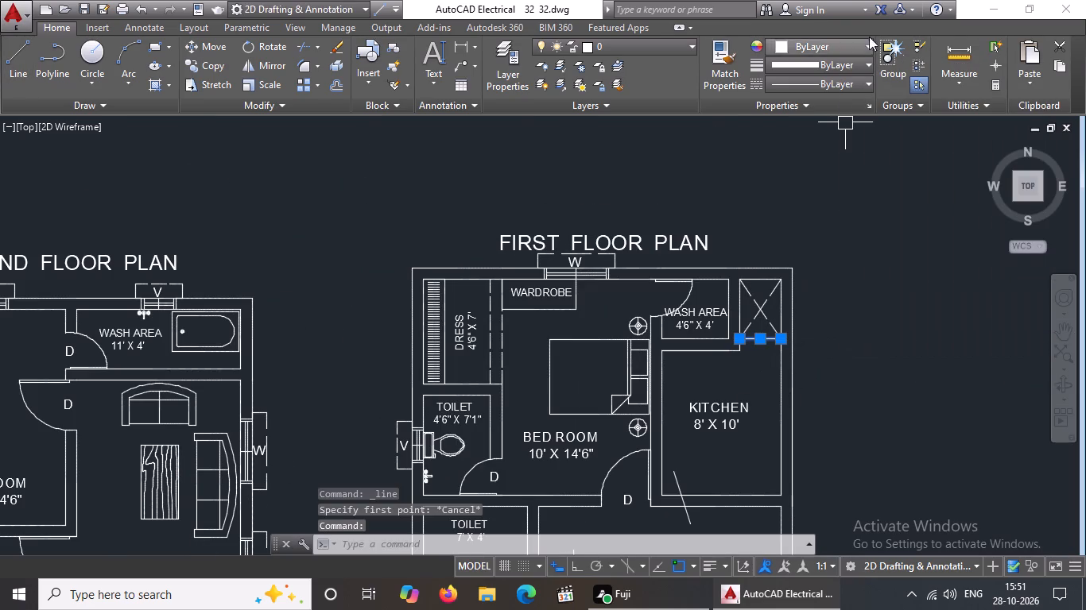
{"action": "left_click", "coordinate": [846, 85]}
{"action": "left_click", "coordinate": [821, 147]}
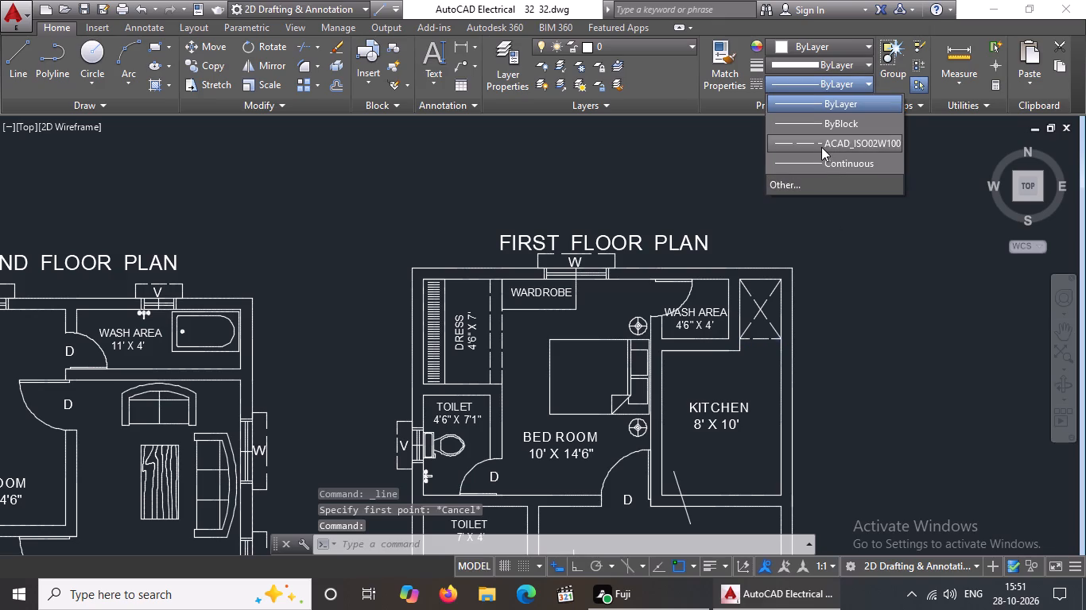
{"action": "key", "text": "Escape"}
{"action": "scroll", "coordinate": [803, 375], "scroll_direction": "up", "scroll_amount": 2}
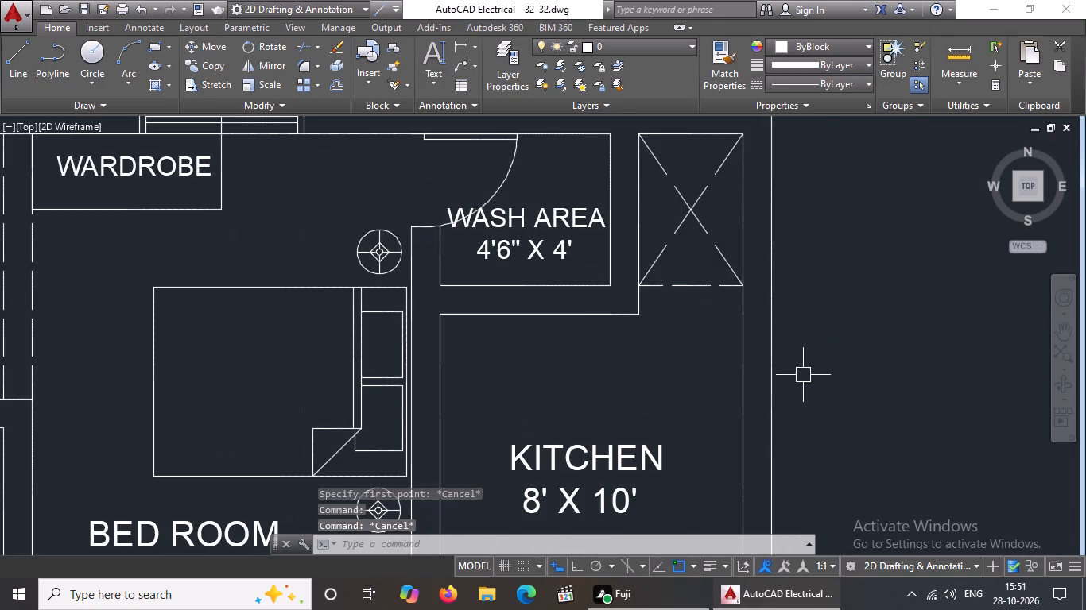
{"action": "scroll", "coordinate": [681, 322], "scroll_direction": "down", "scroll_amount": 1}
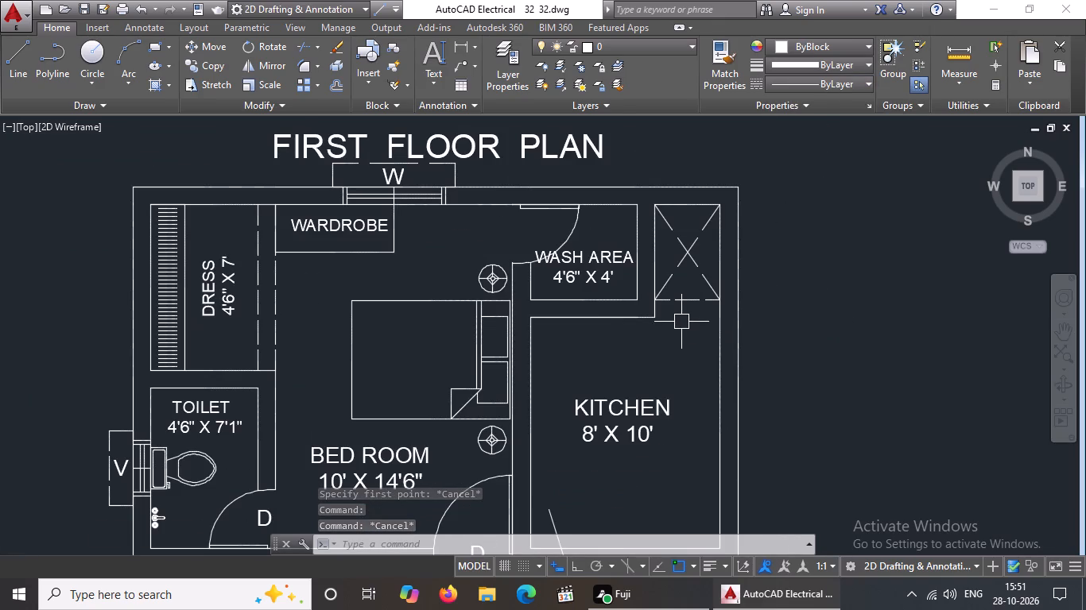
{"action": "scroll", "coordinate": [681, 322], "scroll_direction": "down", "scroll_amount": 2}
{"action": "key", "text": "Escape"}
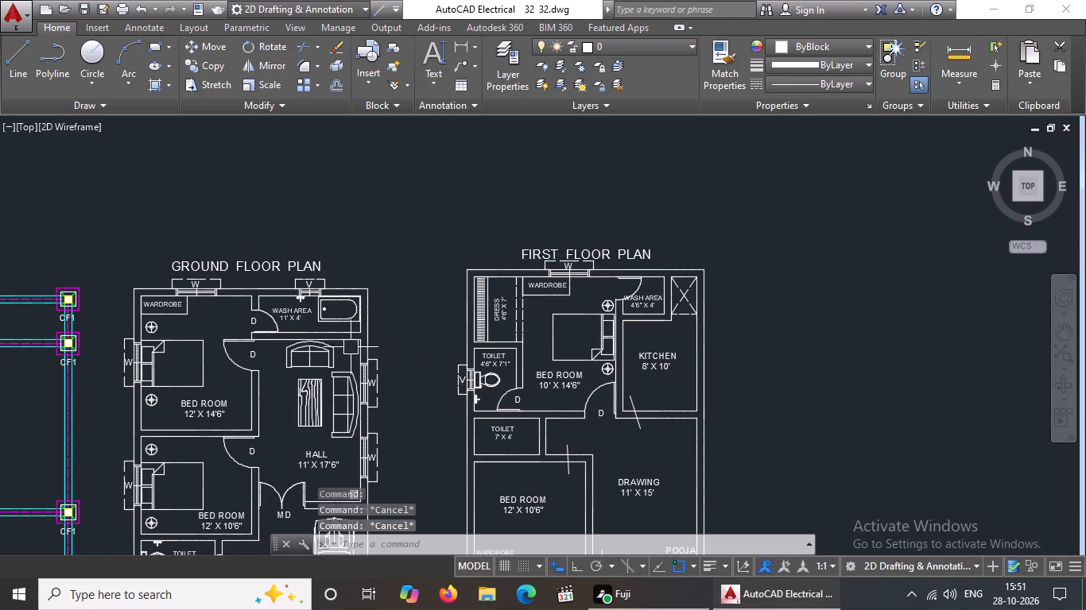
Copy the D label from the ground floor wash area door to the first floor wash area door.
{"action": "scroll", "coordinate": [231, 340], "scroll_direction": "up", "scroll_amount": 3}
{"action": "left_click", "coordinate": [330, 272]}
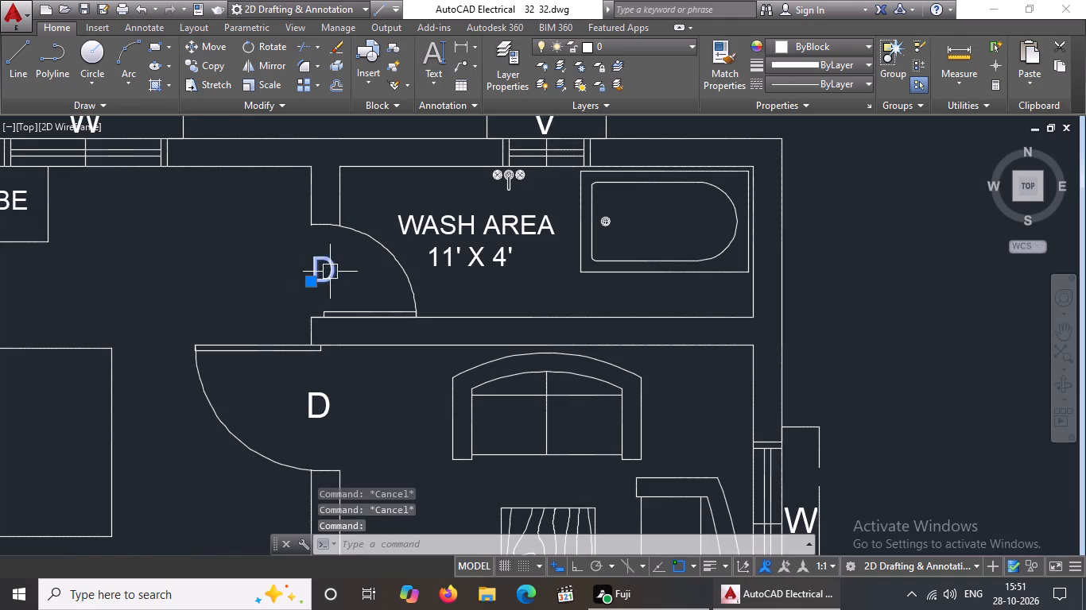
{"action": "left_click", "coordinate": [207, 66]}
{"action": "left_click", "coordinate": [325, 268]}
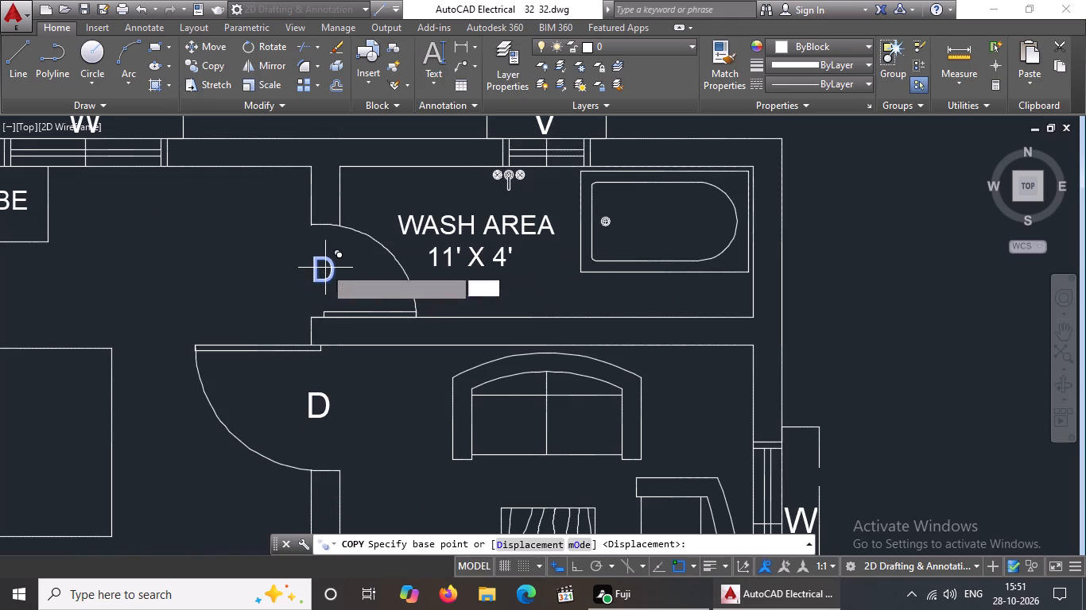
{"action": "scroll", "coordinate": [325, 268], "scroll_direction": "down", "scroll_amount": 4}
{"action": "scroll", "coordinate": [912, 208], "scroll_direction": "up", "scroll_amount": 2}
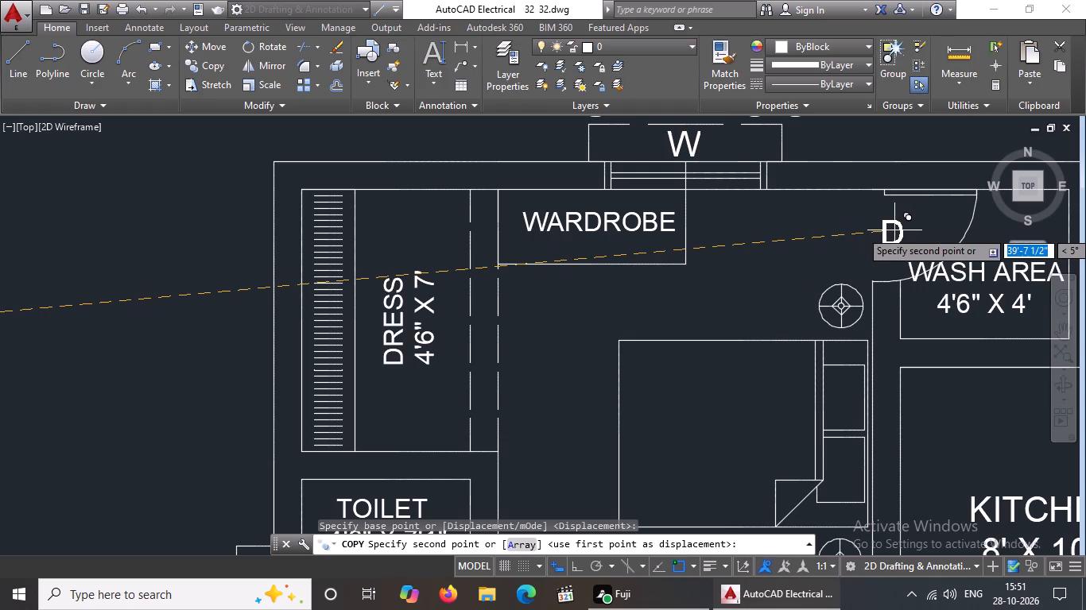
{"action": "left_click", "coordinate": [894, 230]}
{"action": "key", "text": "Escape"}
Change the label of the ground floor wash area door to D1.
{"action": "scroll", "coordinate": [797, 222], "scroll_direction": "down", "scroll_amount": 4}
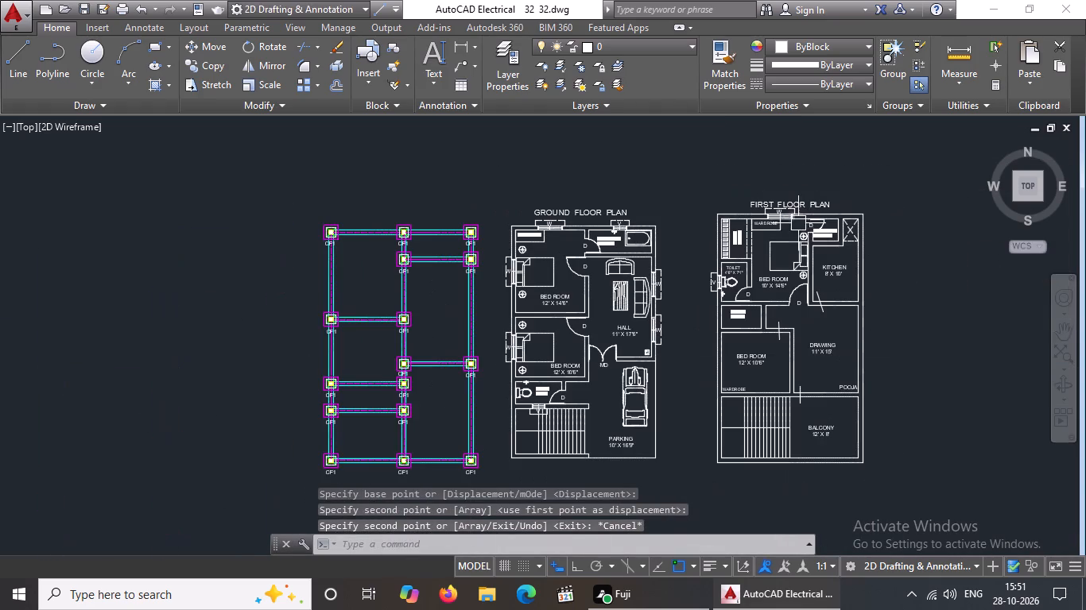
{"action": "scroll", "coordinate": [563, 293], "scroll_direction": "up", "scroll_amount": 1}
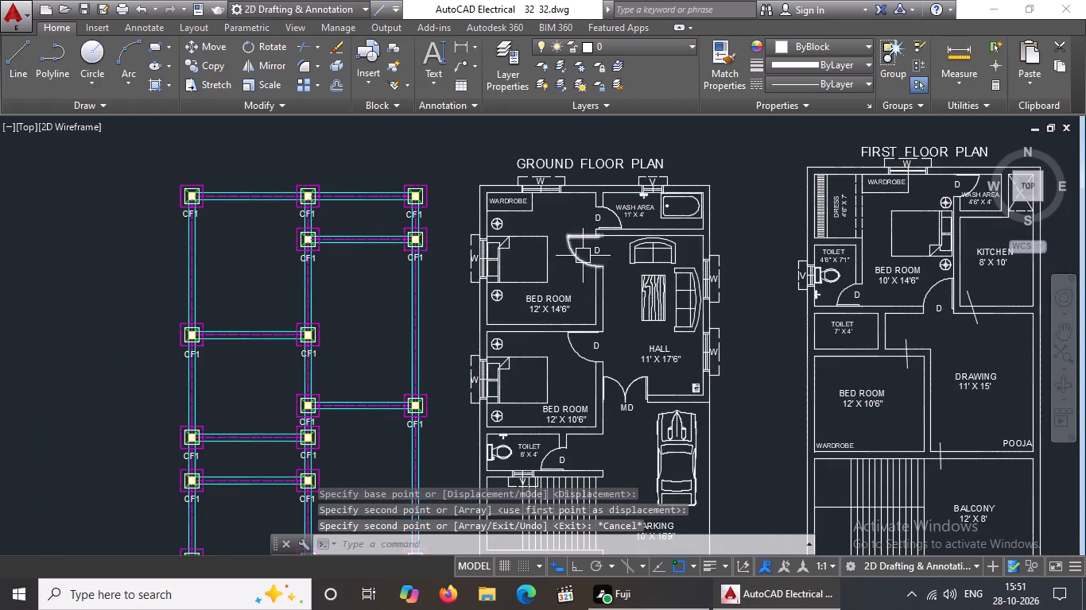
{"action": "scroll", "coordinate": [607, 234], "scroll_direction": "up", "scroll_amount": 3}
{"action": "double_click", "coordinate": [568, 170]}
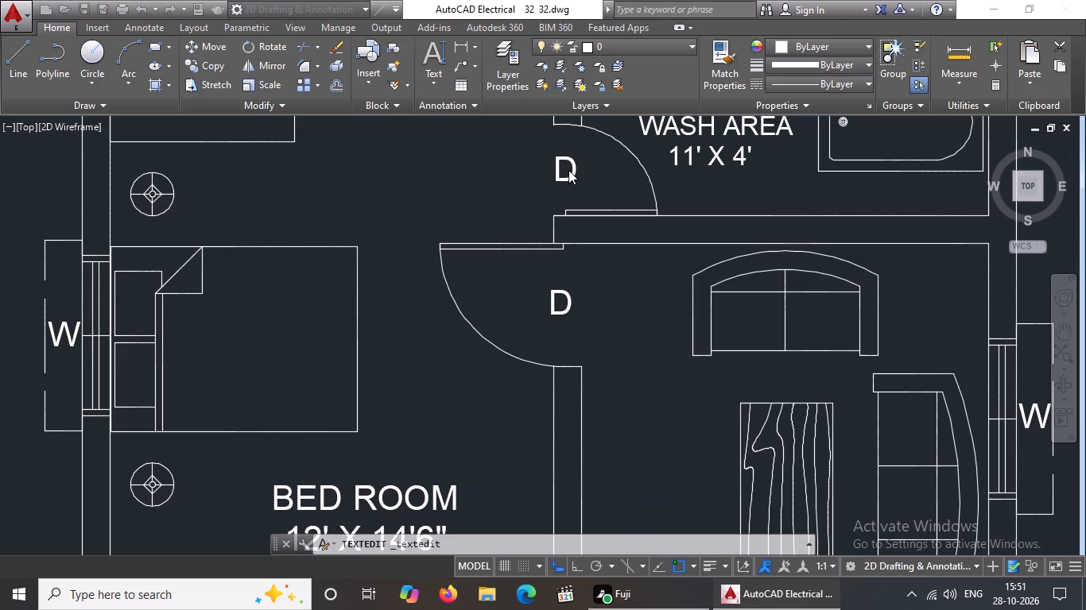
{"action": "key", "text": "BackSpace"}
{"action": "type", "text": "D1"}
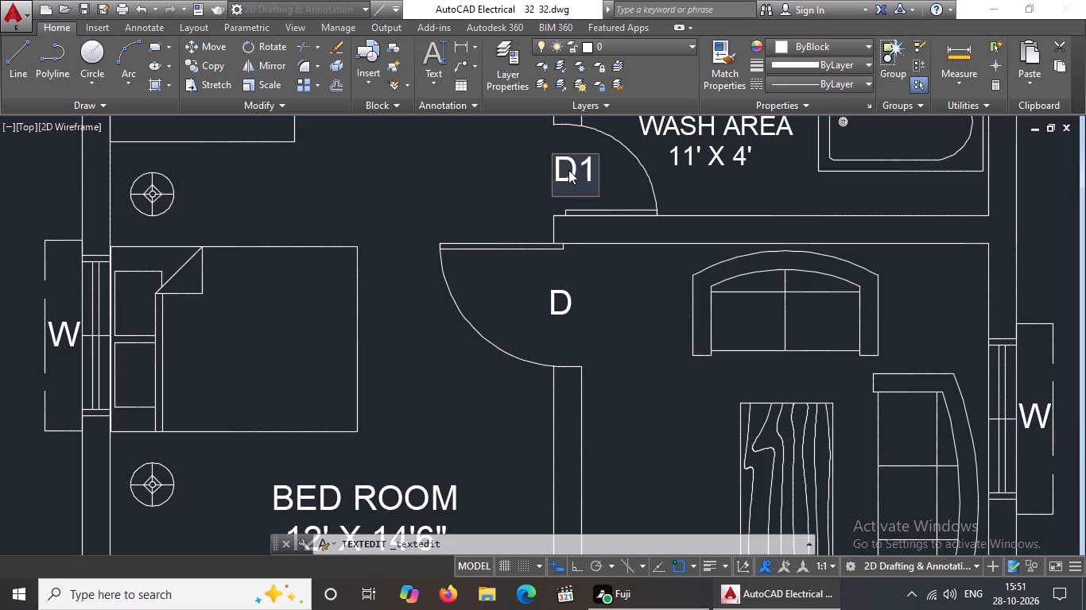
{"action": "left_click", "coordinate": [502, 191]}
Change the ground floor toilet door label to D1 and shift it slightly left toward the door swing.
{"action": "scroll", "coordinate": [522, 215], "scroll_direction": "down", "scroll_amount": 3}
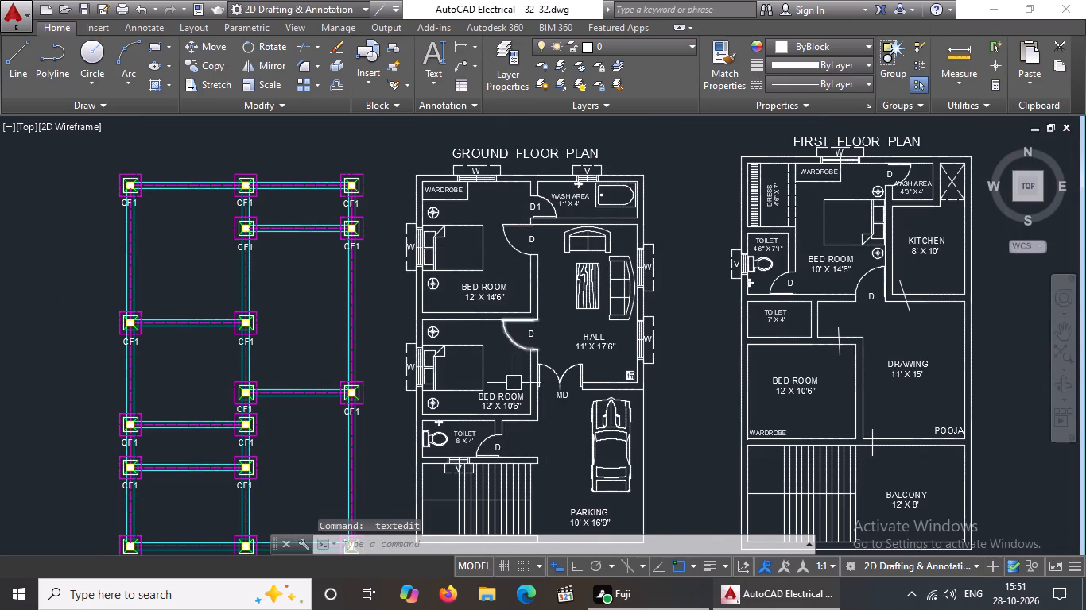
{"action": "scroll", "coordinate": [484, 461], "scroll_direction": "up", "scroll_amount": 2}
{"action": "double_click", "coordinate": [520, 428]}
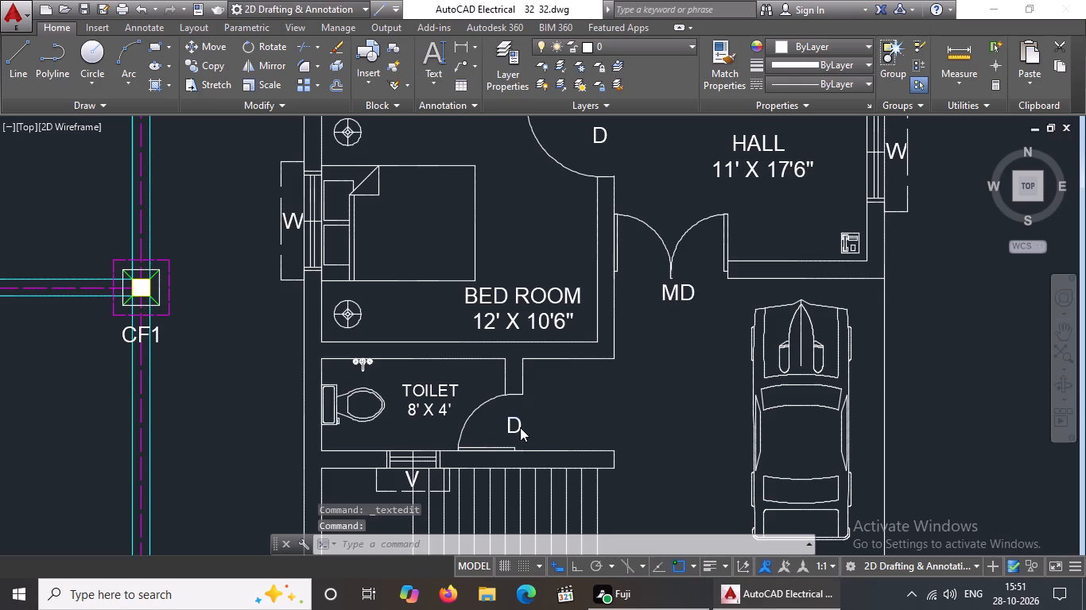
{"action": "key", "text": "BackSpace"}
{"action": "type", "text": "D1"}
{"action": "left_click", "coordinate": [593, 400]}
{"action": "left_click", "coordinate": [514, 424]}
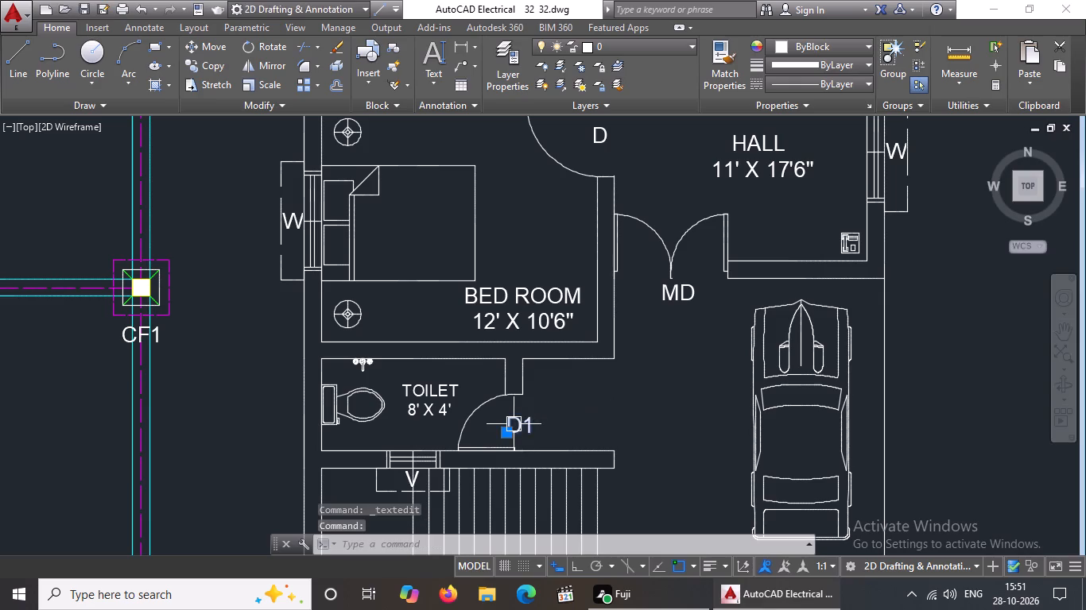
{"action": "left_click", "coordinate": [506, 429]}
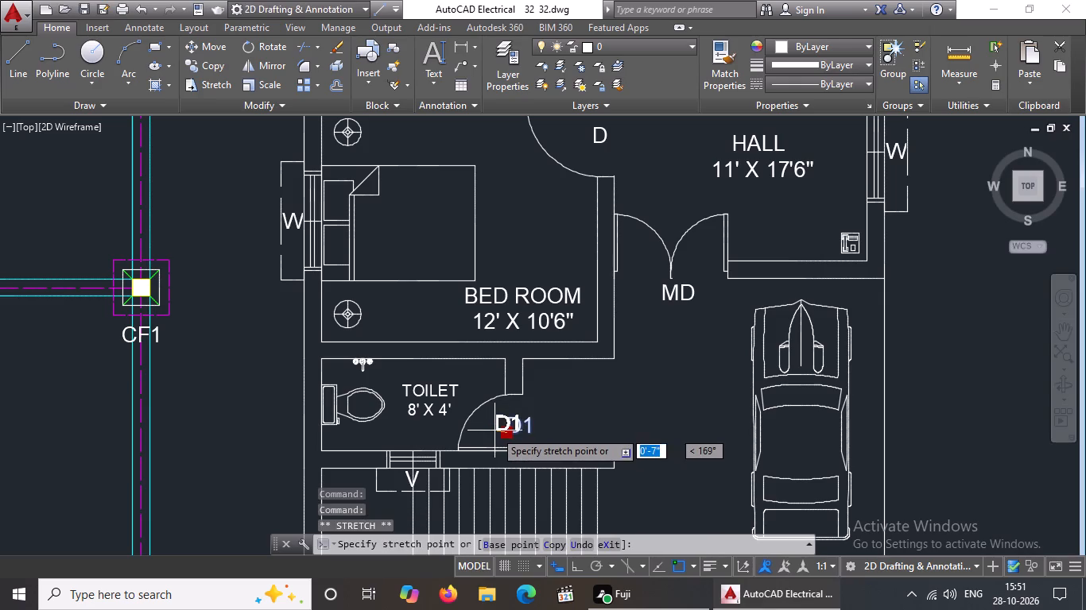
{"action": "left_click", "coordinate": [498, 433]}
{"action": "scroll", "coordinate": [536, 423], "scroll_direction": "down", "scroll_amount": 2}
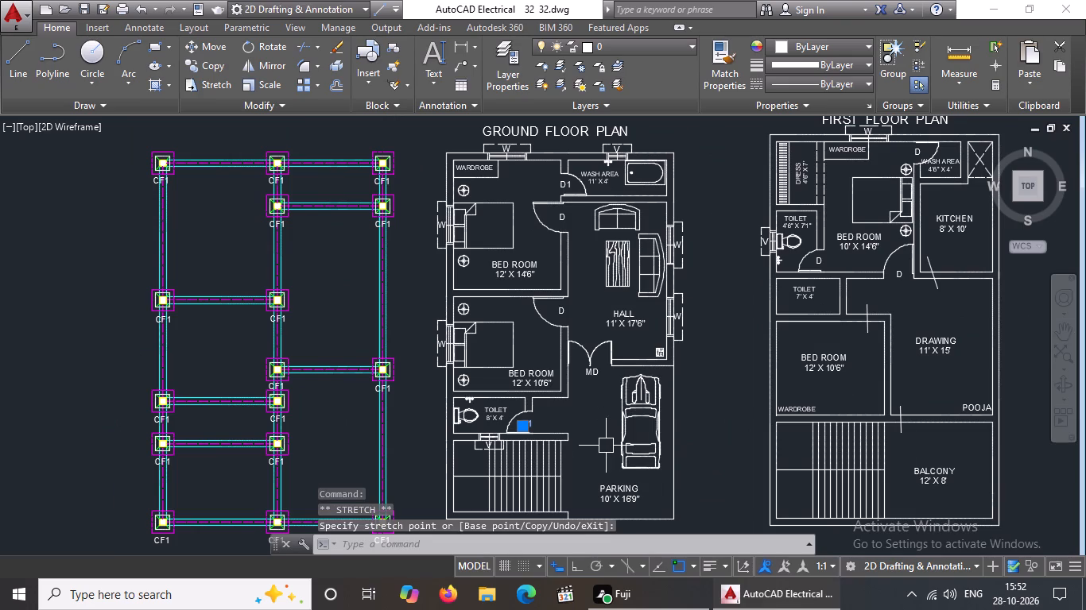
{"action": "key", "text": "Escape"}
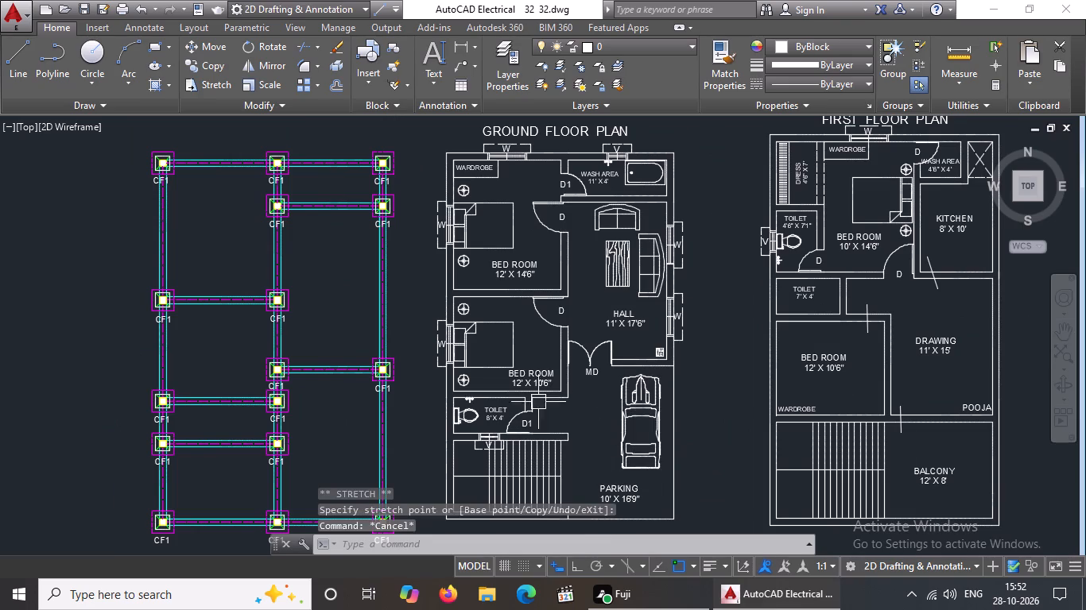
Change the door label of the first floor 4'6" x 7'1" toilet to D1 and nudge it slightly left.
{"action": "scroll", "coordinate": [895, 274], "scroll_direction": "up", "scroll_amount": 2}
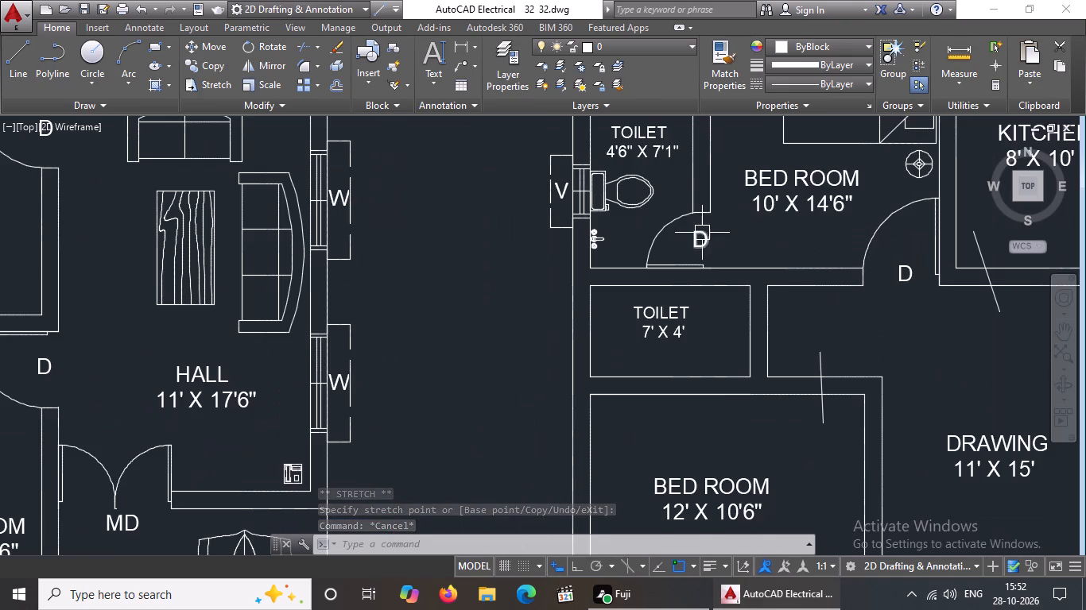
{"action": "double_click", "coordinate": [702, 233]}
{"action": "key", "text": "BackSpace"}
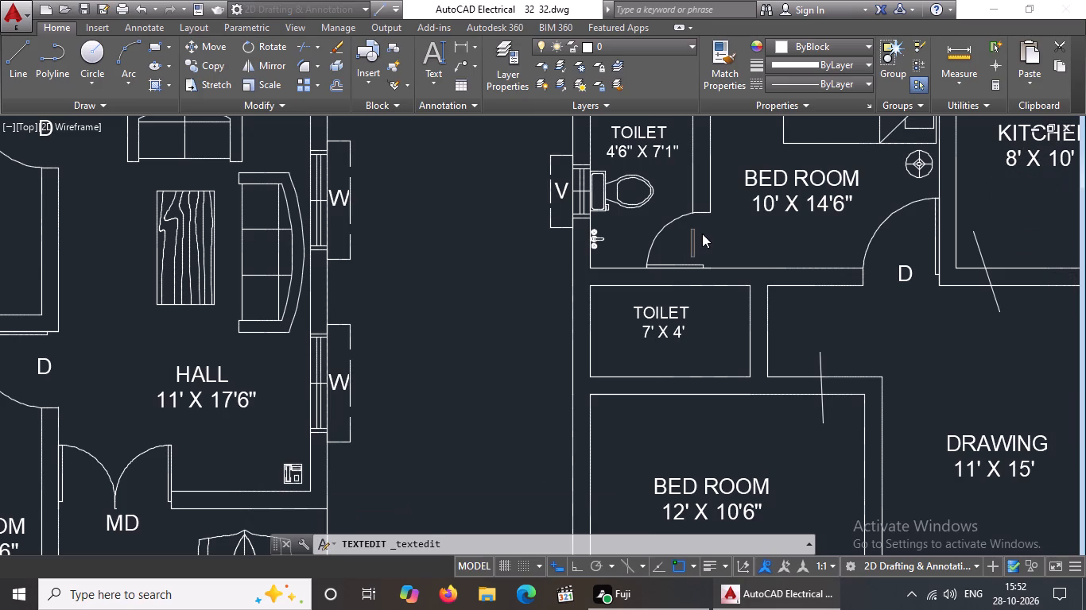
{"action": "type", "text": "D1"}
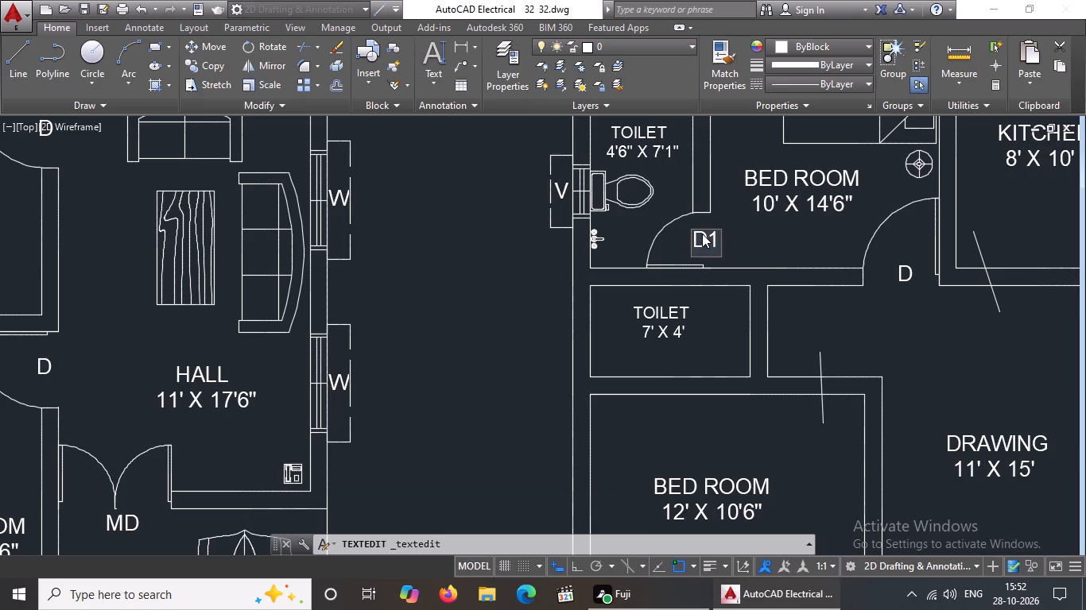
{"action": "left_click", "coordinate": [763, 232]}
{"action": "left_click", "coordinate": [704, 243]}
{"action": "left_click", "coordinate": [693, 244]}
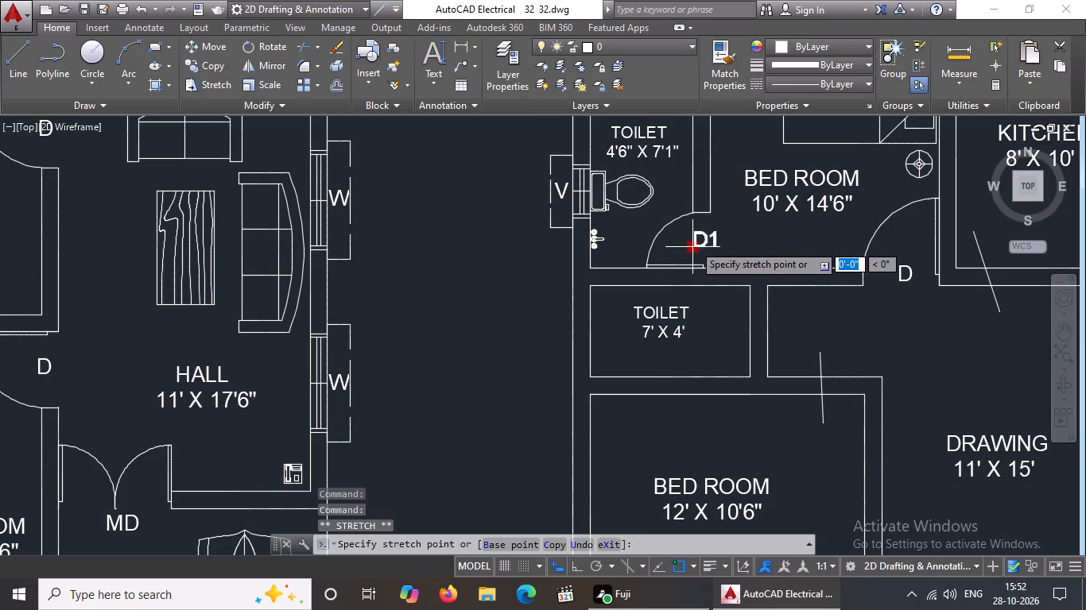
{"action": "left_click", "coordinate": [687, 245]}
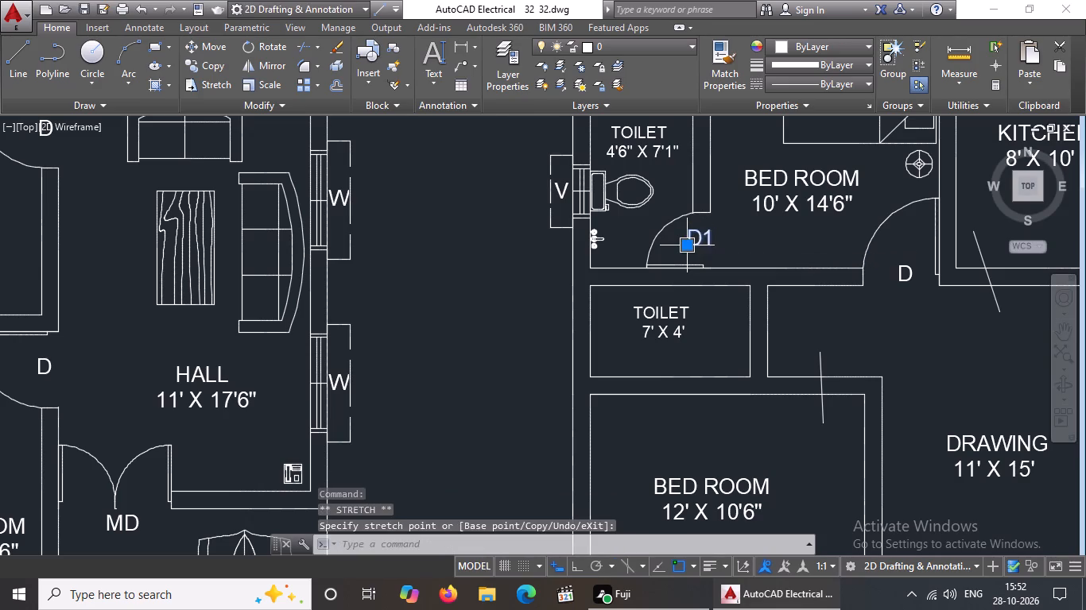
Change the first floor wash area door label to D1 and nudge it slightly left and down within the doorway.
{"action": "scroll", "coordinate": [688, 245], "scroll_direction": "down", "scroll_amount": 3}
{"action": "scroll", "coordinate": [754, 151], "scroll_direction": "up", "scroll_amount": 2}
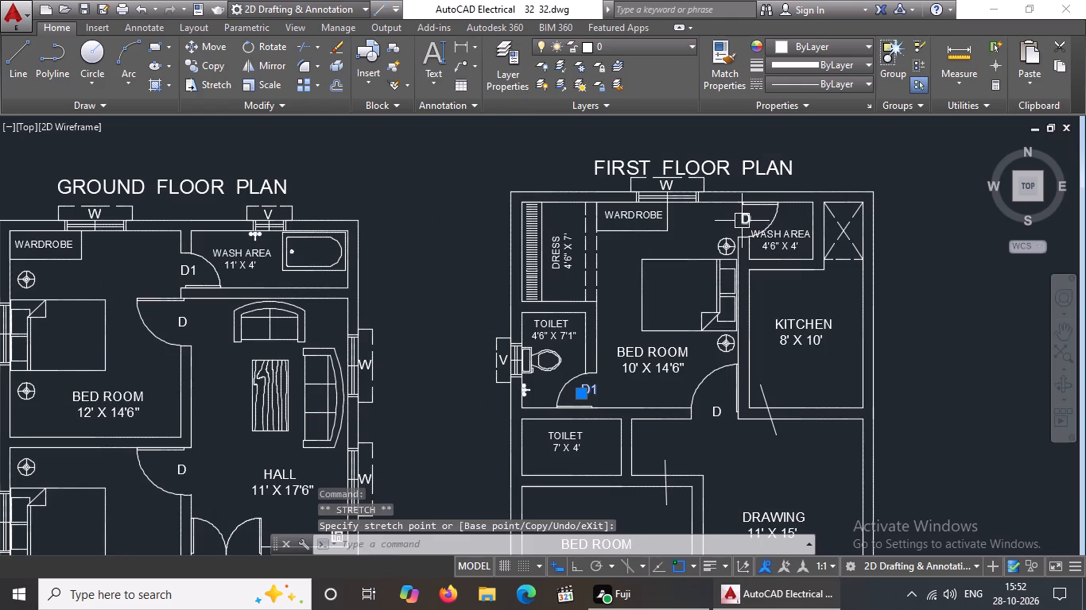
{"action": "double_click", "coordinate": [742, 218]}
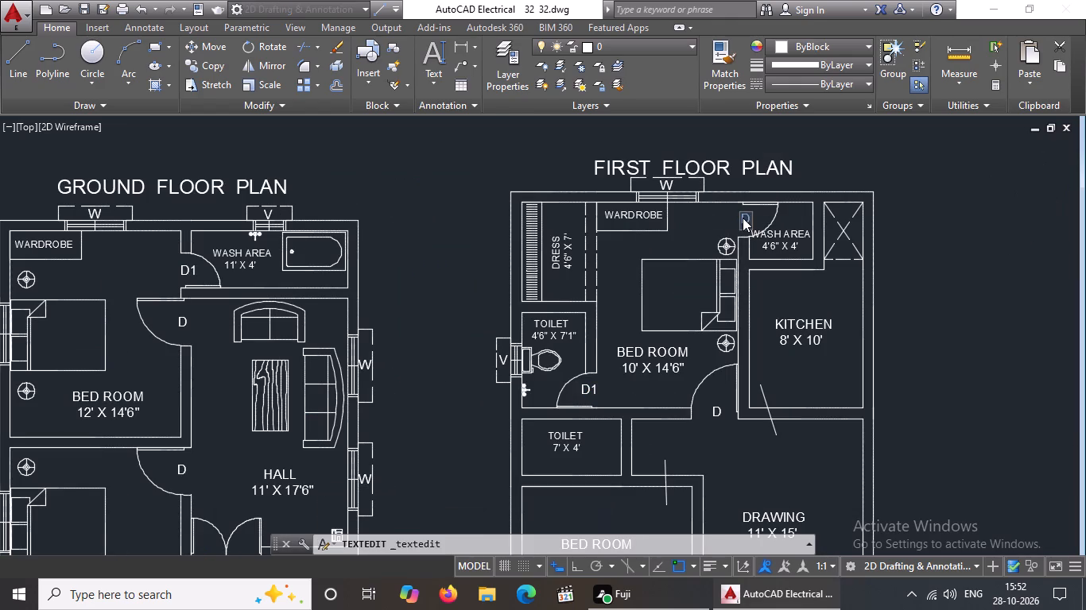
{"action": "key", "text": "BackSpace"}
{"action": "type", "text": "D1"}
{"action": "left_click", "coordinate": [713, 227]}
{"action": "scroll", "coordinate": [759, 214], "scroll_direction": "up", "scroll_amount": 3}
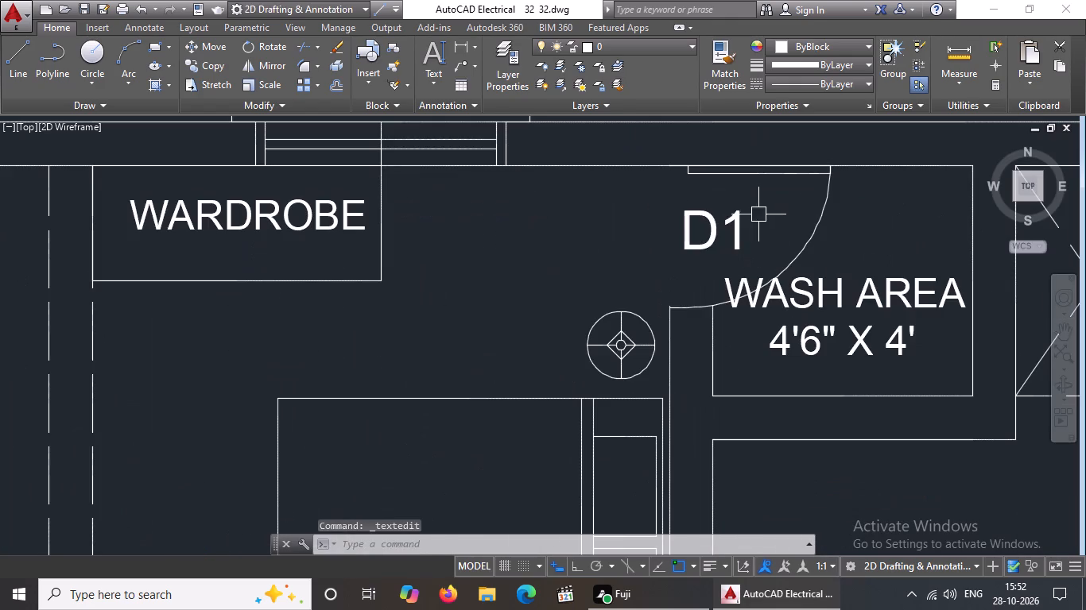
{"action": "left_click", "coordinate": [705, 232]}
{"action": "left_click", "coordinate": [681, 249]}
{"action": "left_click", "coordinate": [670, 256]}
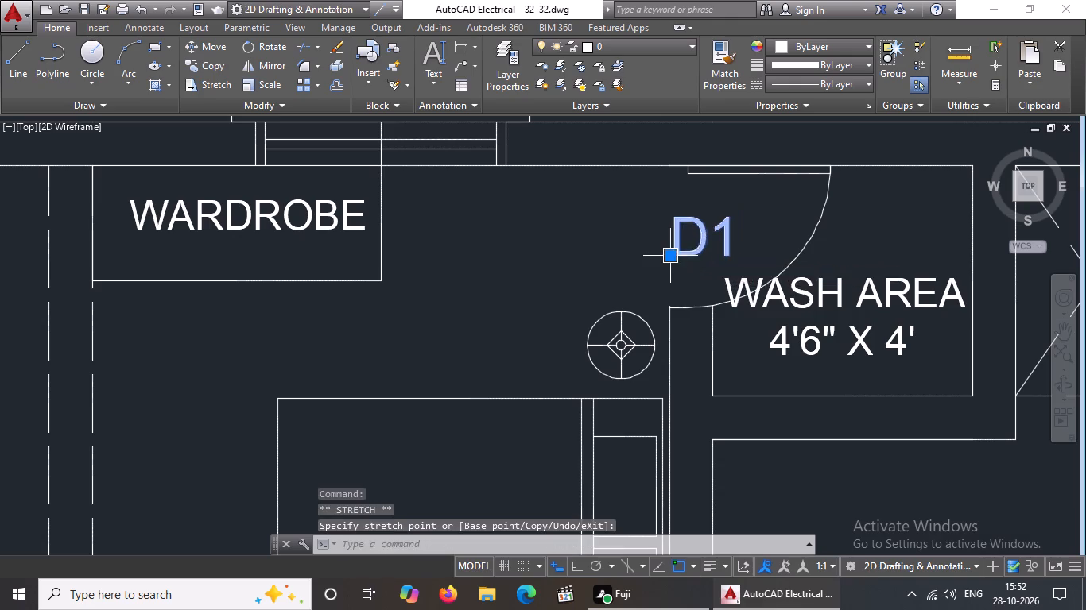
Delete the slanted marker line crossing the wall between the kitchen and the drawing room.
{"action": "scroll", "coordinate": [714, 254], "scroll_direction": "down", "scroll_amount": 3}
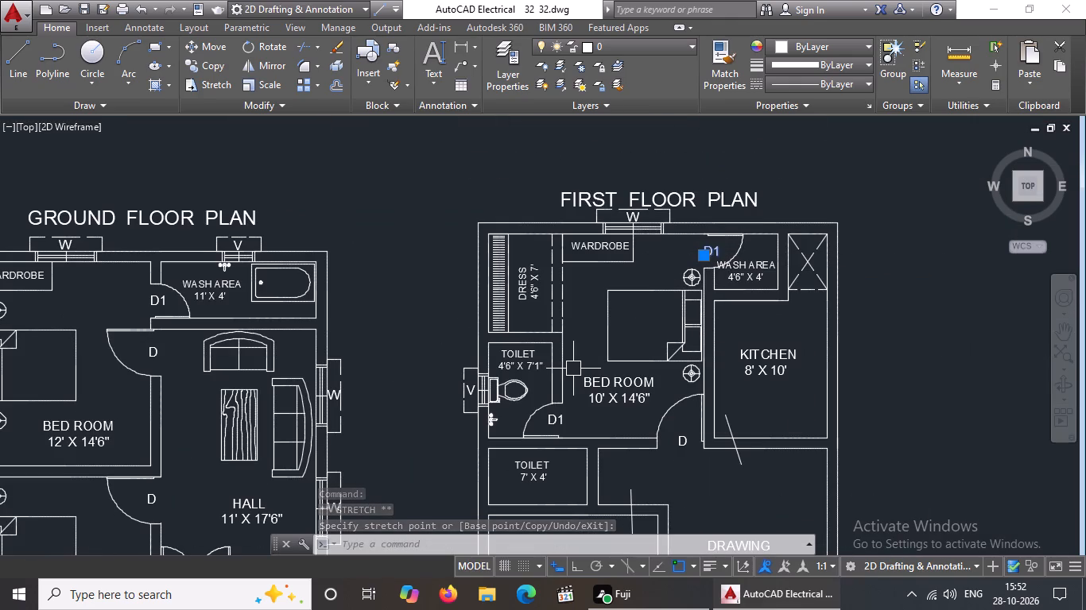
{"action": "left_click", "coordinate": [743, 459]}
{"action": "key", "text": "Delete"}
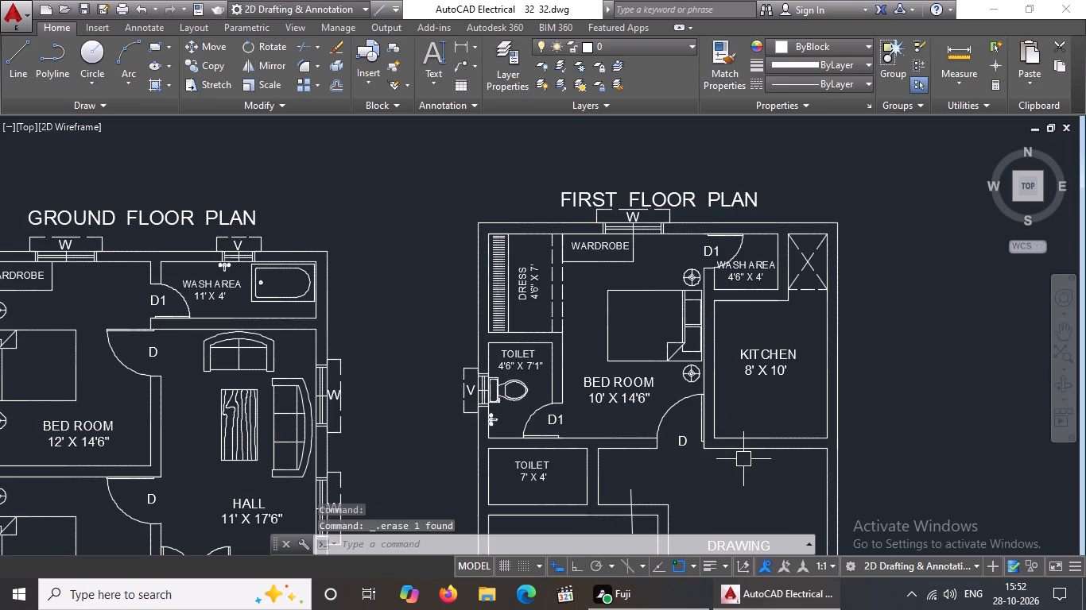
Mirror the first floor bedroom door about a vertical line through its hinge corner into the kitchen wall, keeping the original door.
{"action": "left_click", "coordinate": [677, 407]}
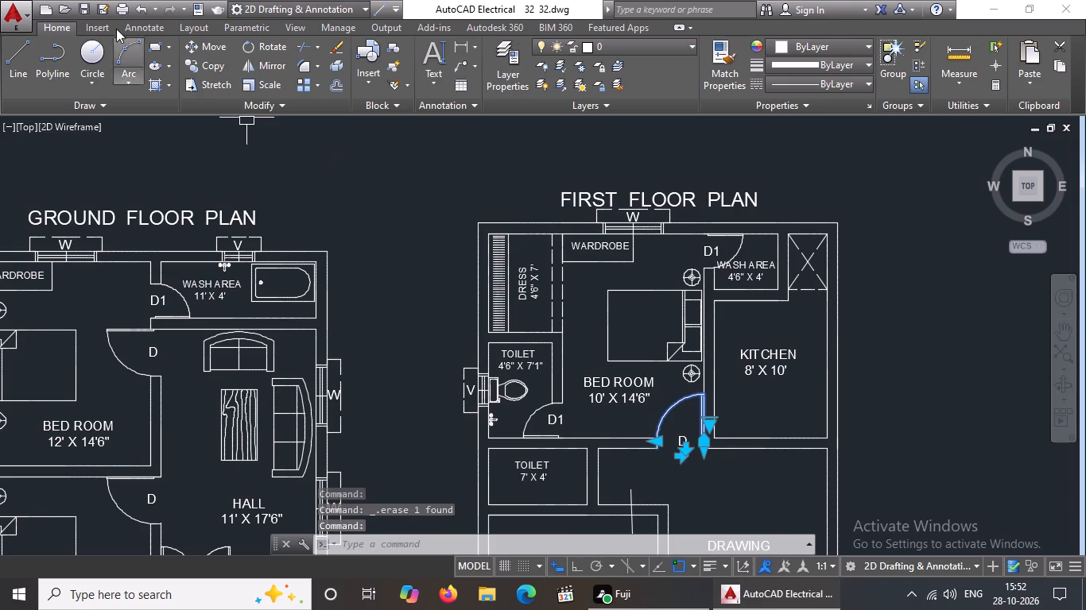
{"action": "left_click", "coordinate": [262, 71]}
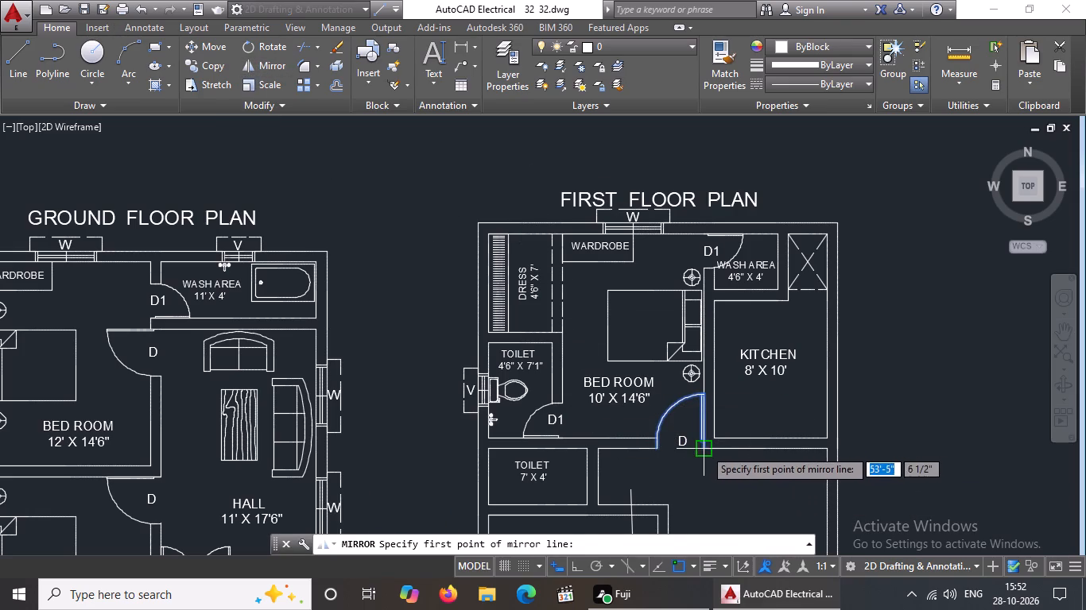
{"action": "left_click_drag", "start_coordinate": [704, 449], "coordinate": [718, 401]}
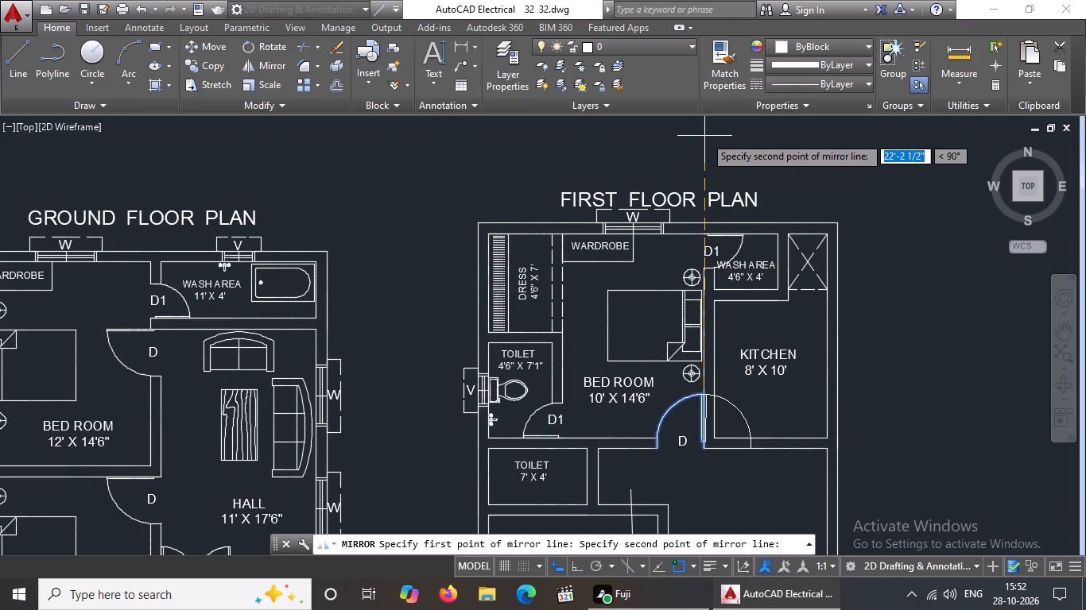
{"action": "left_click", "coordinate": [577, 565]}
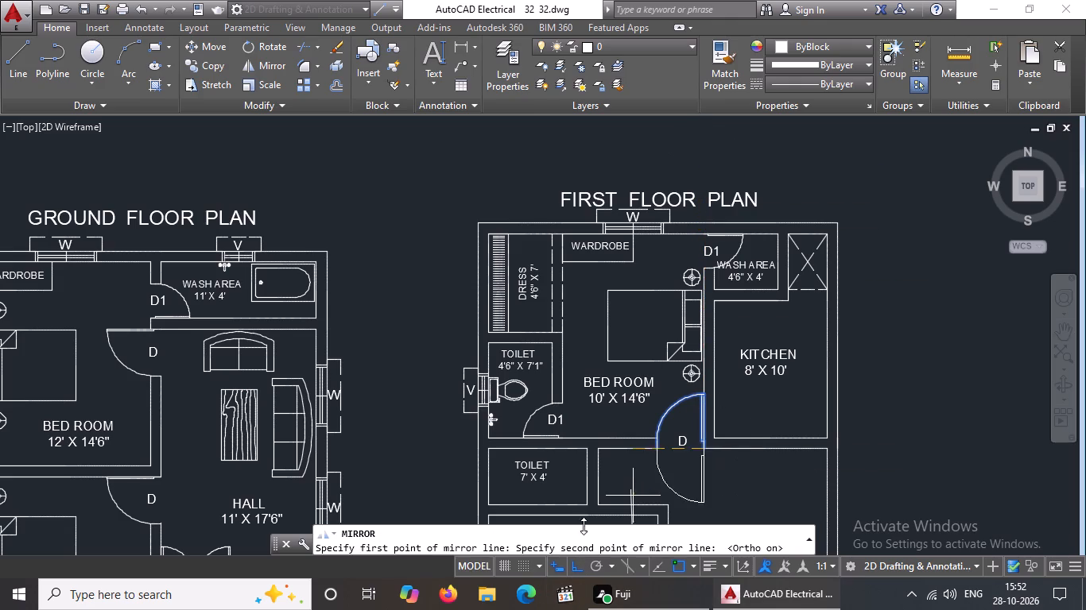
{"action": "left_click", "coordinate": [699, 150]}
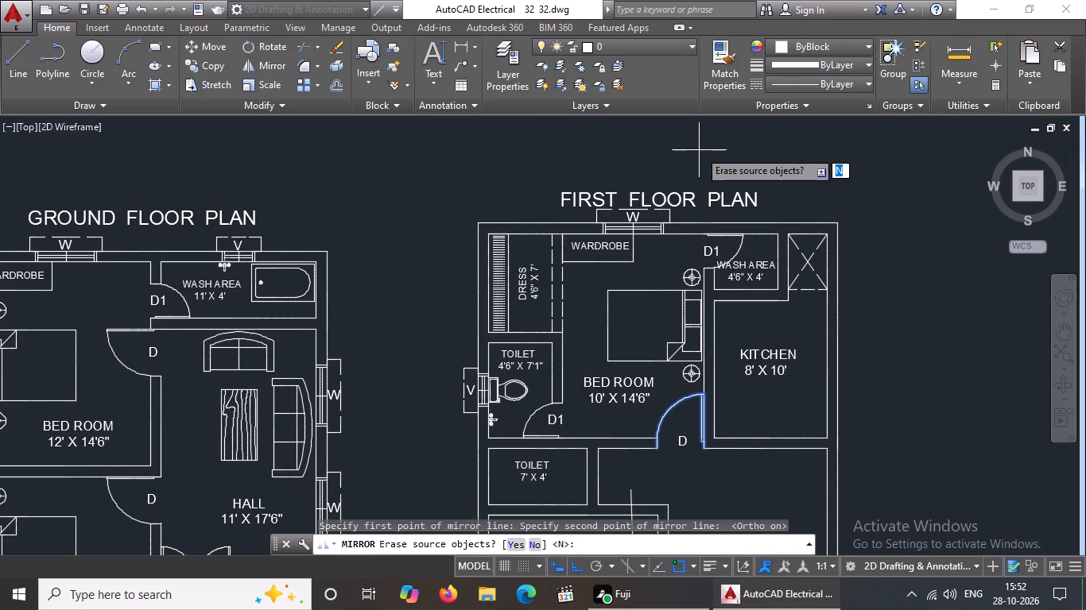
{"action": "type", "text": "N"}
{"action": "key", "text": "space"}
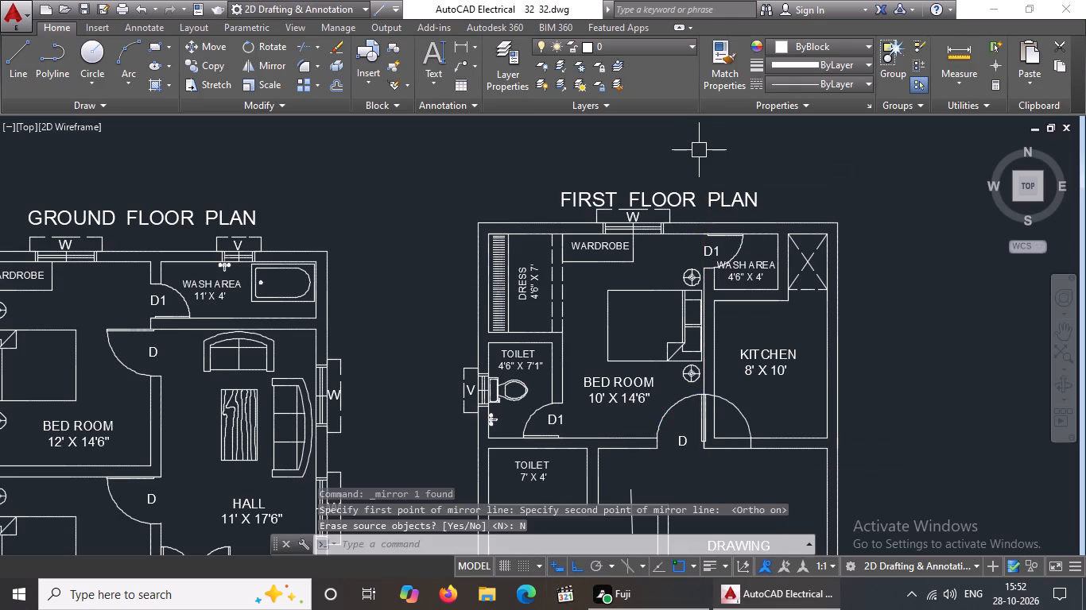
Extend the kitchen's left wall line down to the drawing room's upper wall line.
{"action": "key", "text": "Escape"}
{"action": "type", "text": "EX"}
{"action": "key", "text": "Return"}
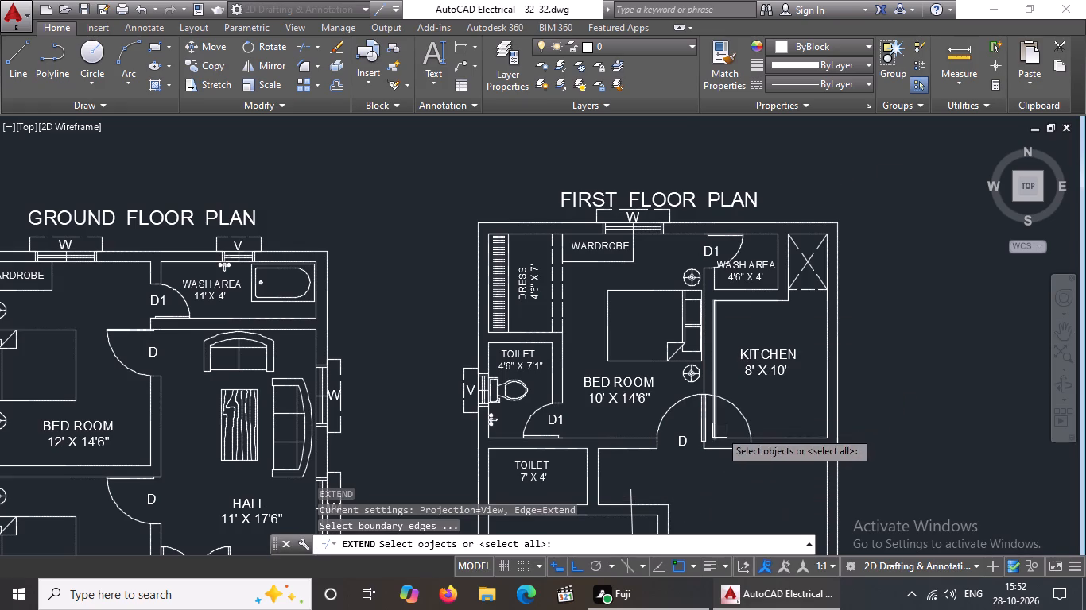
{"action": "key", "text": "Return"}
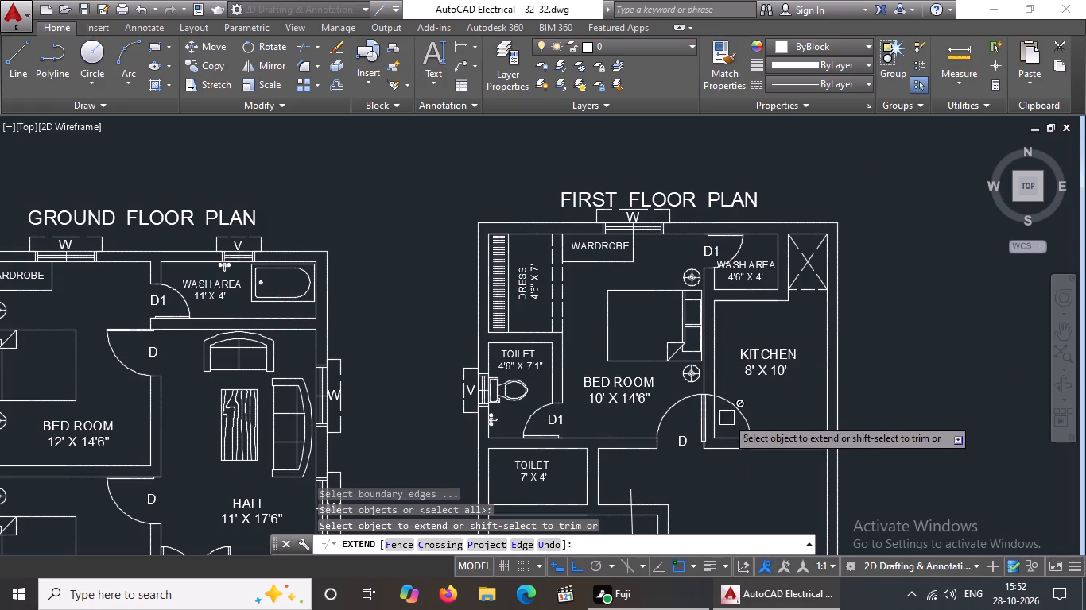
{"action": "left_click", "coordinate": [718, 421]}
{"action": "left_click_drag", "start_coordinate": [717, 426], "coordinate": [727, 423]}
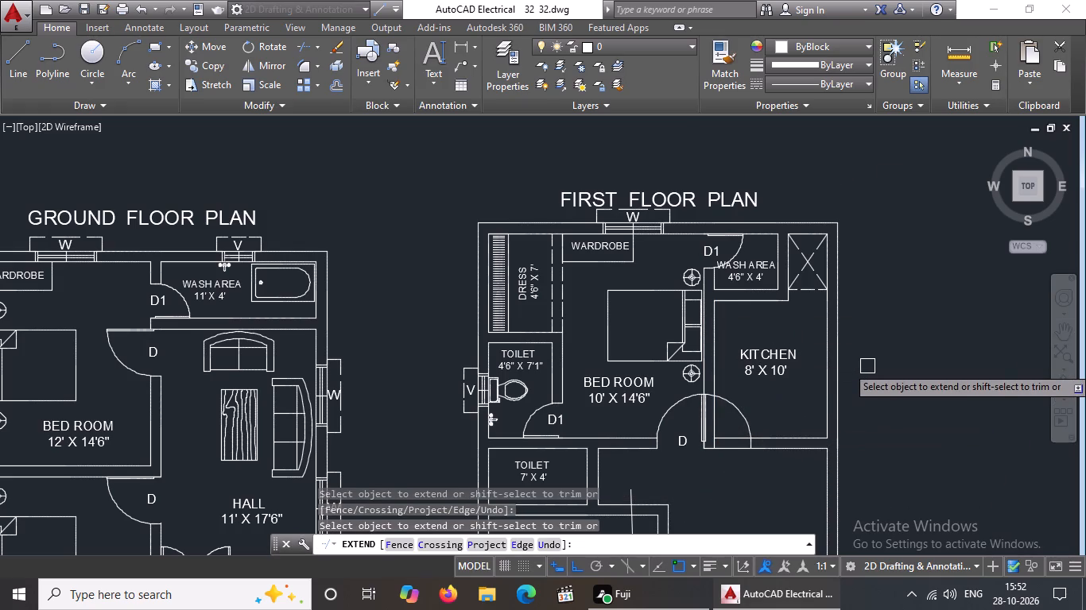
{"action": "key", "text": "Escape"}
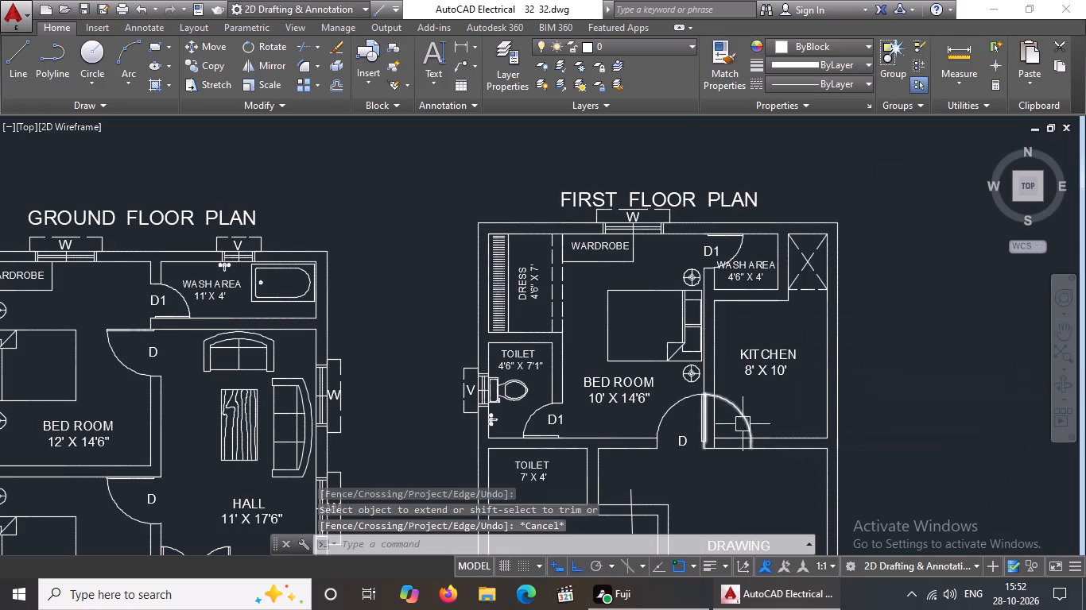
Move the mirrored kitchen door from the bedroom-side wall corner to the kitchen-side corner of the same wall end.
{"action": "left_click", "coordinate": [743, 419]}
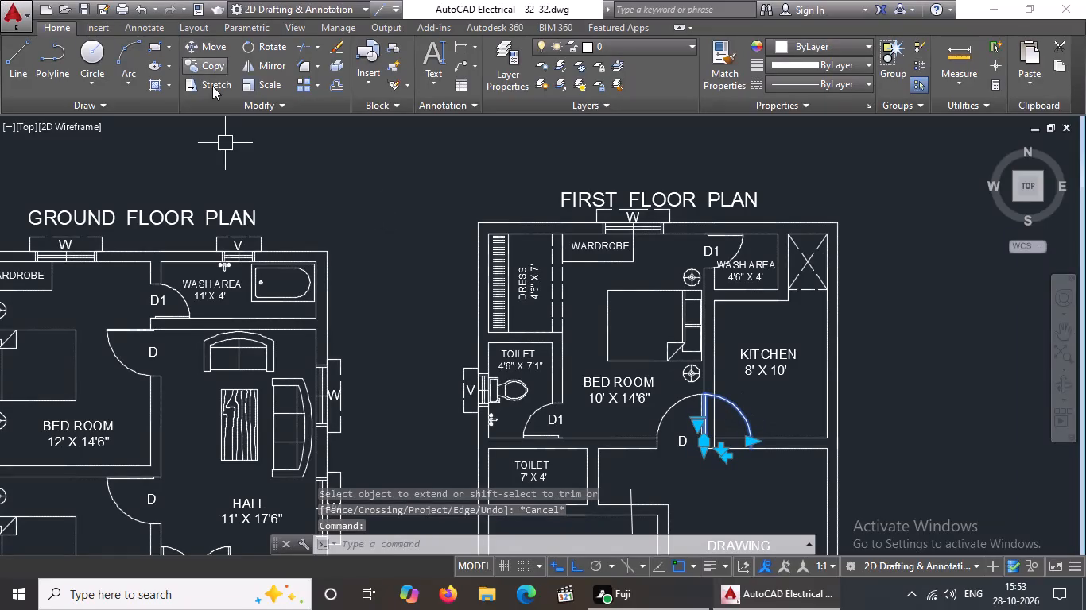
{"action": "left_click", "coordinate": [208, 40]}
{"action": "scroll", "coordinate": [677, 473], "scroll_direction": "up", "scroll_amount": 3}
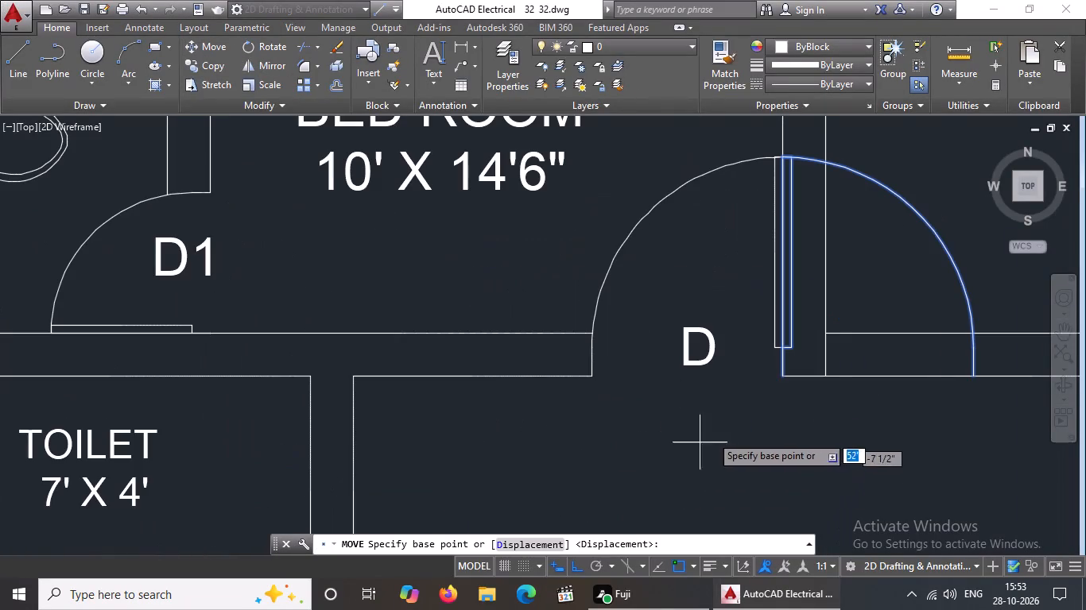
{"action": "left_click", "coordinate": [783, 374]}
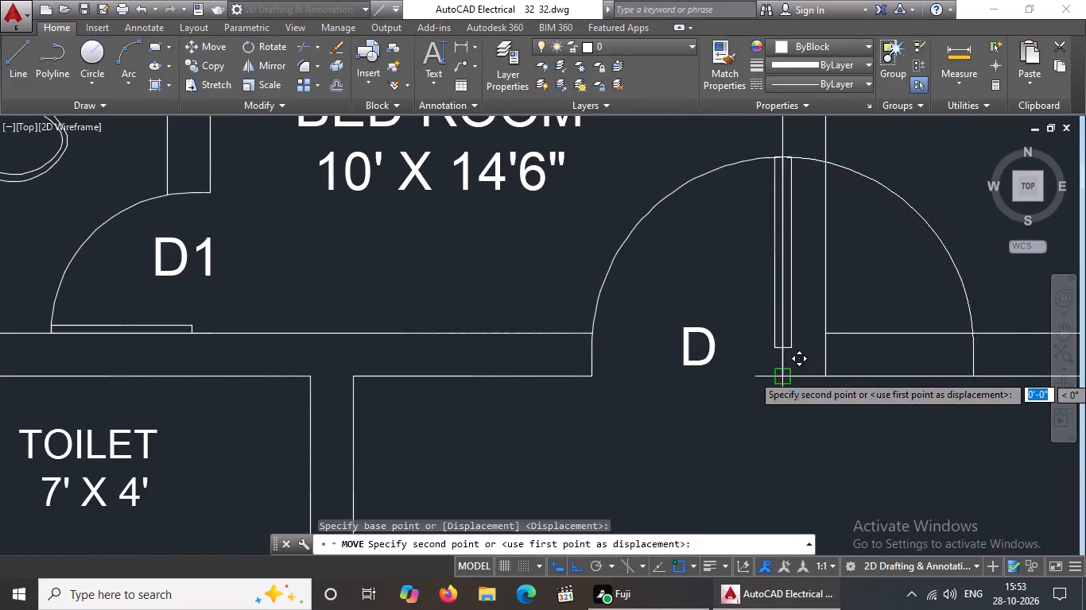
{"action": "left_click", "coordinate": [825, 373]}
{"action": "scroll", "coordinate": [775, 372], "scroll_direction": "down", "scroll_amount": 6}
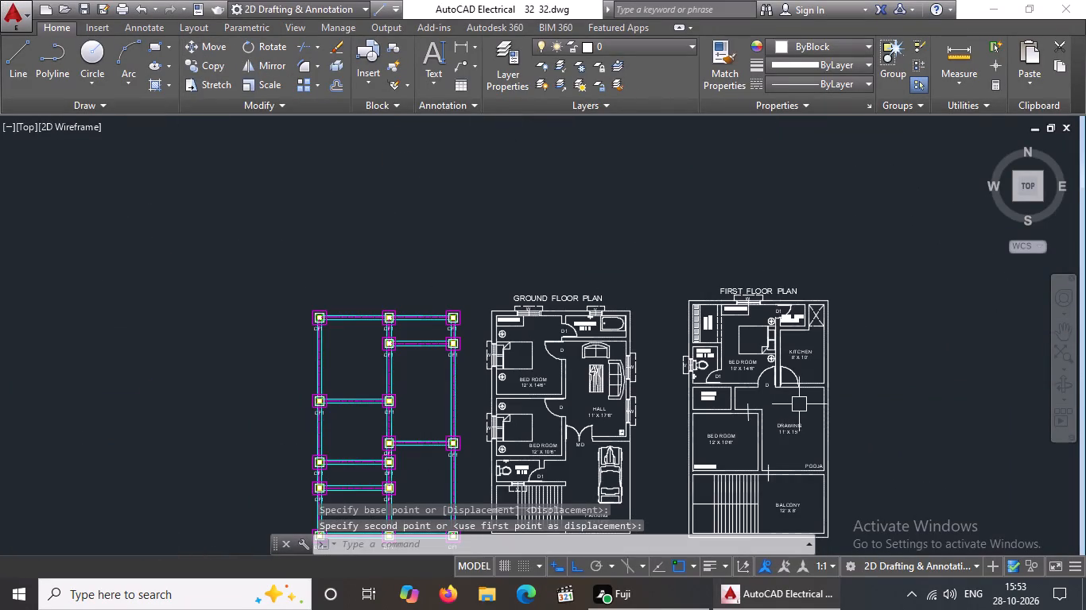
{"action": "key", "text": "Escape"}
Turn Ortho off and move the KITCHEN 8' X 10' label about 4'-5" down and right, clear of the door swing.
{"action": "scroll", "coordinate": [808, 343], "scroll_direction": "up", "scroll_amount": 3}
{"action": "left_click", "coordinate": [794, 396]}
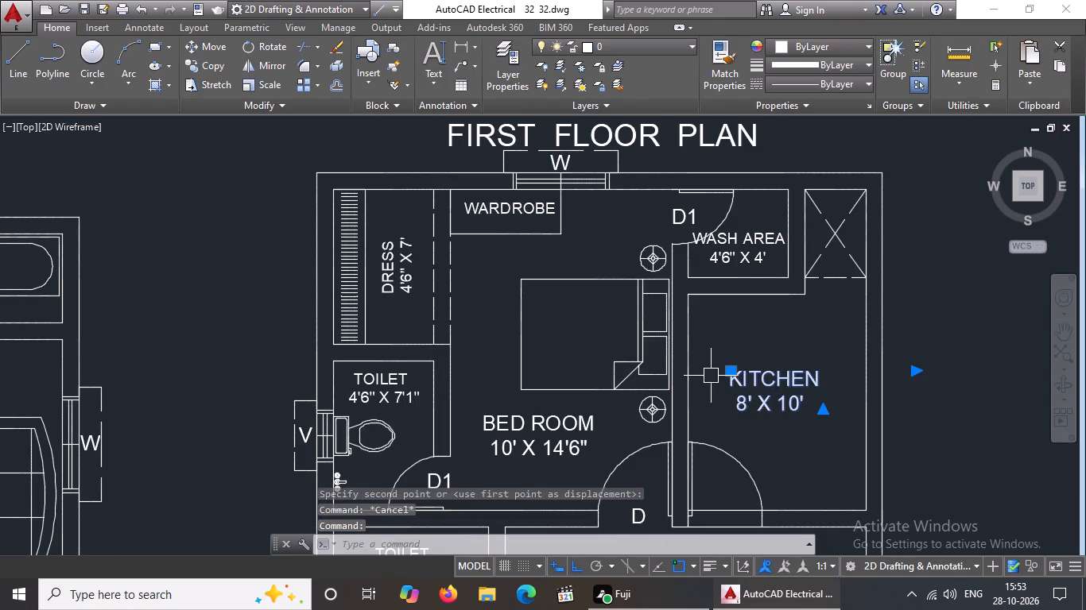
{"action": "left_click", "coordinate": [733, 369]}
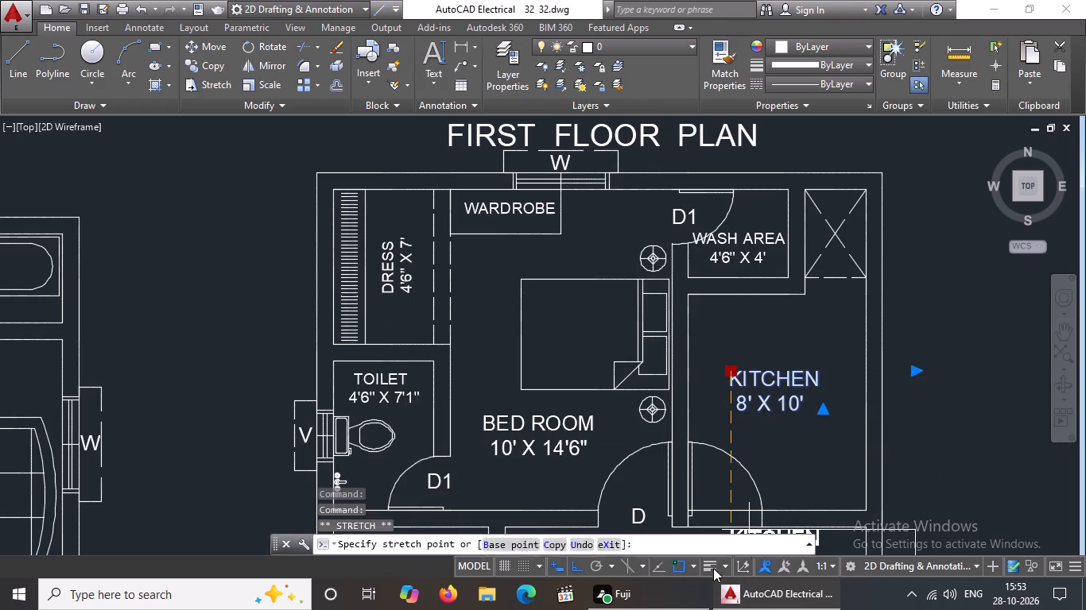
{"action": "left_click", "coordinate": [580, 561]}
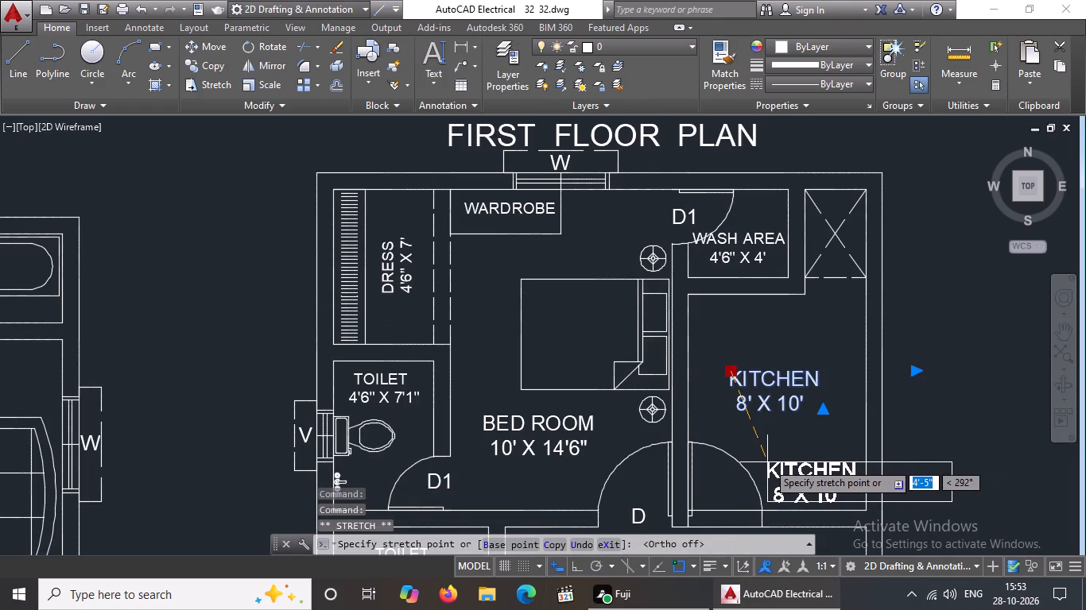
{"action": "left_click", "coordinate": [768, 461]}
{"action": "key", "text": "Escape"}
{"action": "scroll", "coordinate": [751, 388], "scroll_direction": "down", "scroll_amount": 2}
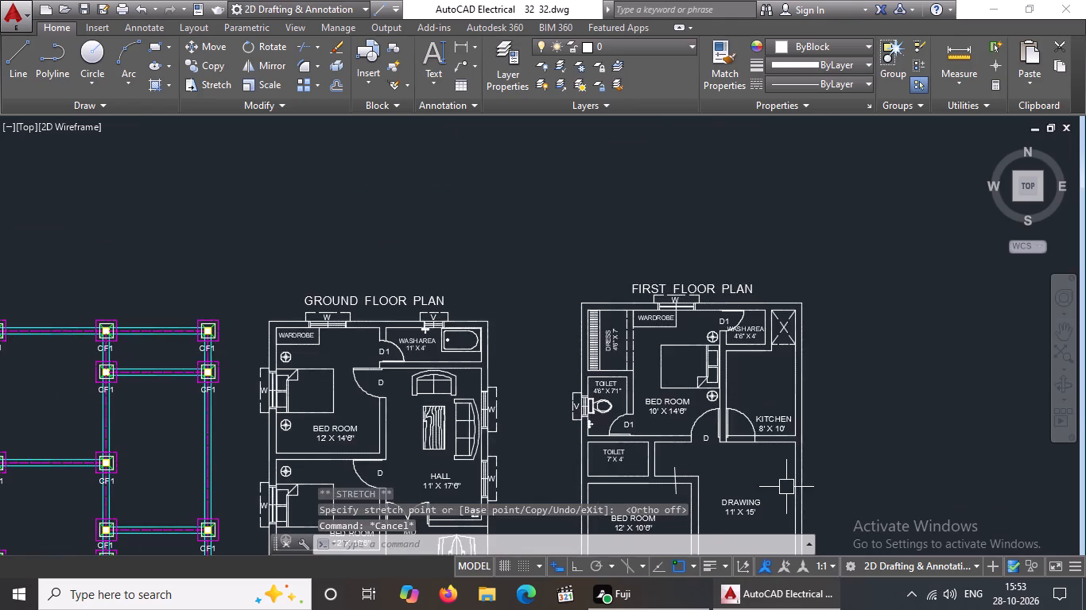
Trim both wall lines between the kitchen and drawing room across the new door, including the leftover stub, to open the doorway.
{"action": "scroll", "coordinate": [785, 479], "scroll_direction": "up", "scroll_amount": 2}
{"action": "key", "text": "Escape"}
{"action": "type", "text": "TR"}
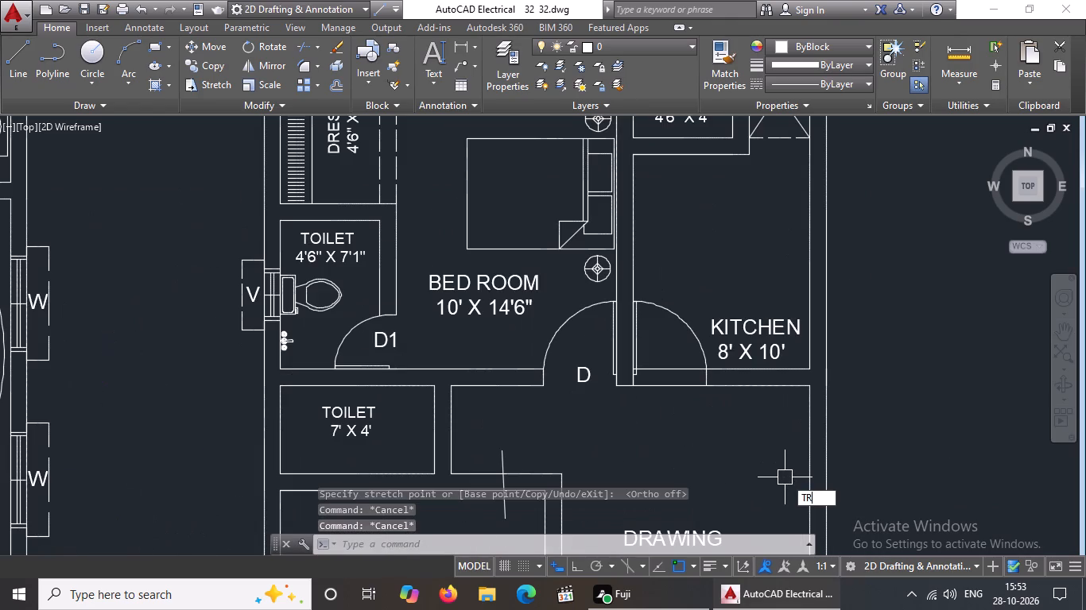
{"action": "key", "text": "Return"}
{"action": "key", "text": "Return"}
{"action": "scroll", "coordinate": [626, 392], "scroll_direction": "up", "scroll_amount": 5}
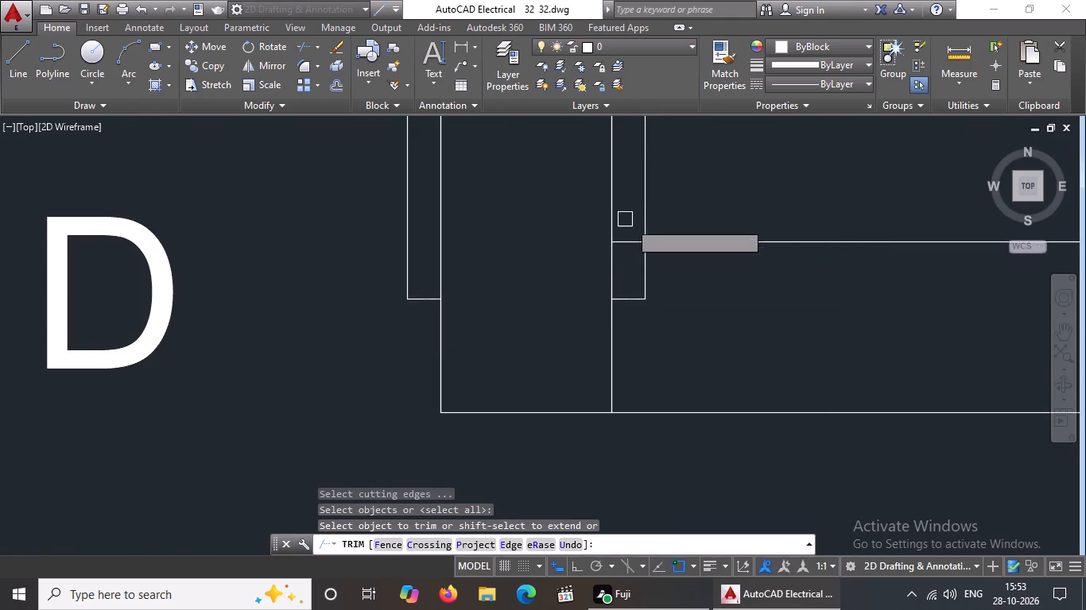
{"action": "left_click", "coordinate": [632, 245]}
{"action": "scroll", "coordinate": [694, 239], "scroll_direction": "down", "scroll_amount": 4}
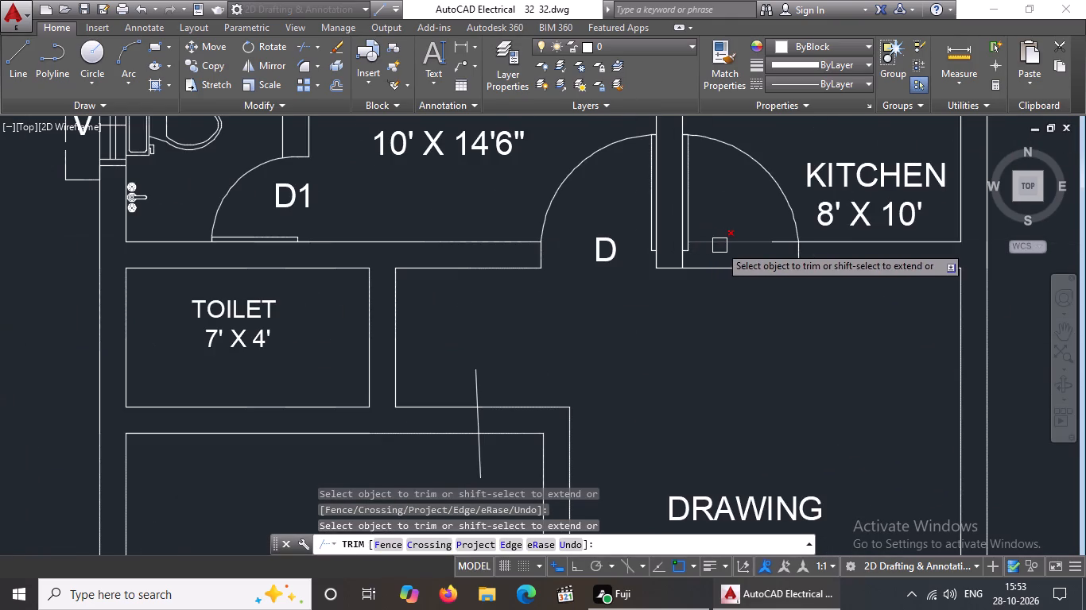
{"action": "left_click", "coordinate": [720, 244]}
{"action": "left_click", "coordinate": [782, 240]}
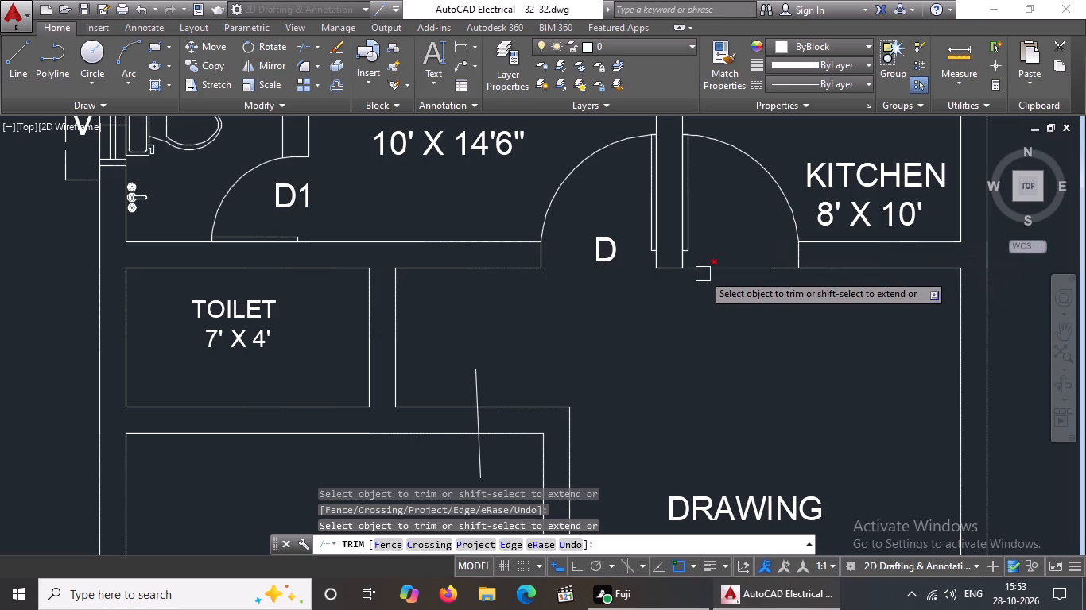
{"action": "left_click", "coordinate": [703, 272]}
{"action": "left_click", "coordinate": [781, 268]}
{"action": "scroll", "coordinate": [791, 266], "scroll_direction": "up", "scroll_amount": 2}
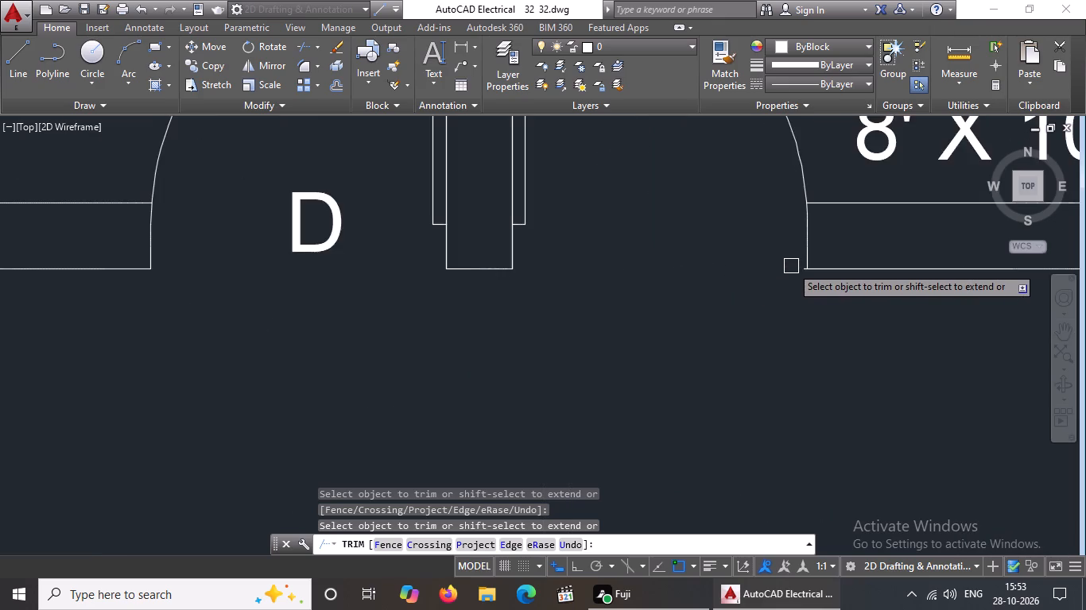
{"action": "scroll", "coordinate": [793, 266], "scroll_direction": "up", "scroll_amount": 2}
{"action": "left_click", "coordinate": [813, 272]}
{"action": "scroll", "coordinate": [726, 305], "scroll_direction": "down", "scroll_amount": 7}
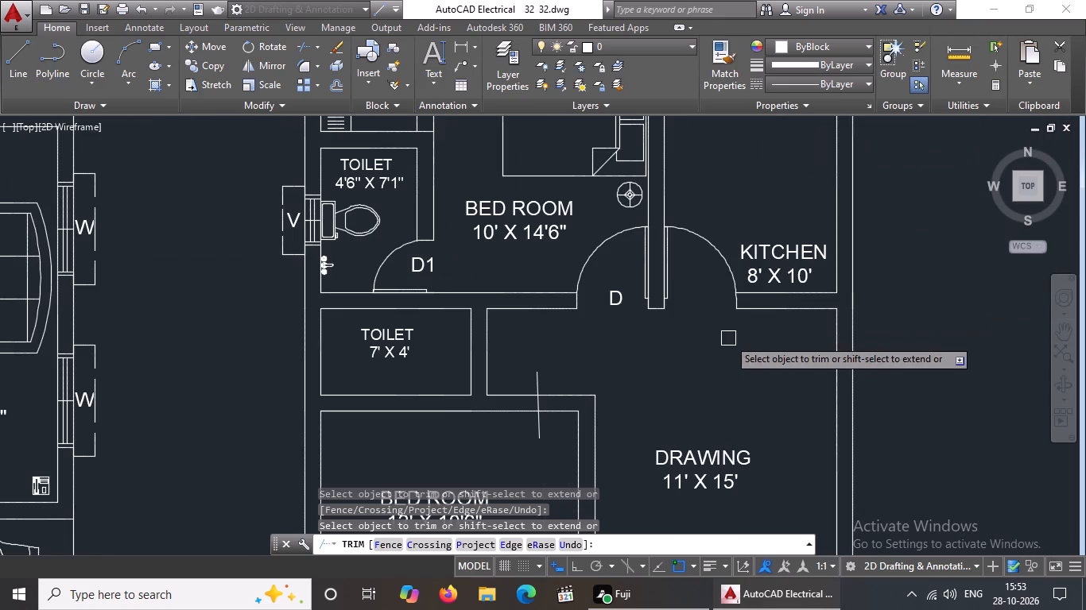
{"action": "key", "text": "Escape"}
{"action": "scroll", "coordinate": [729, 338], "scroll_direction": "down", "scroll_amount": 2}
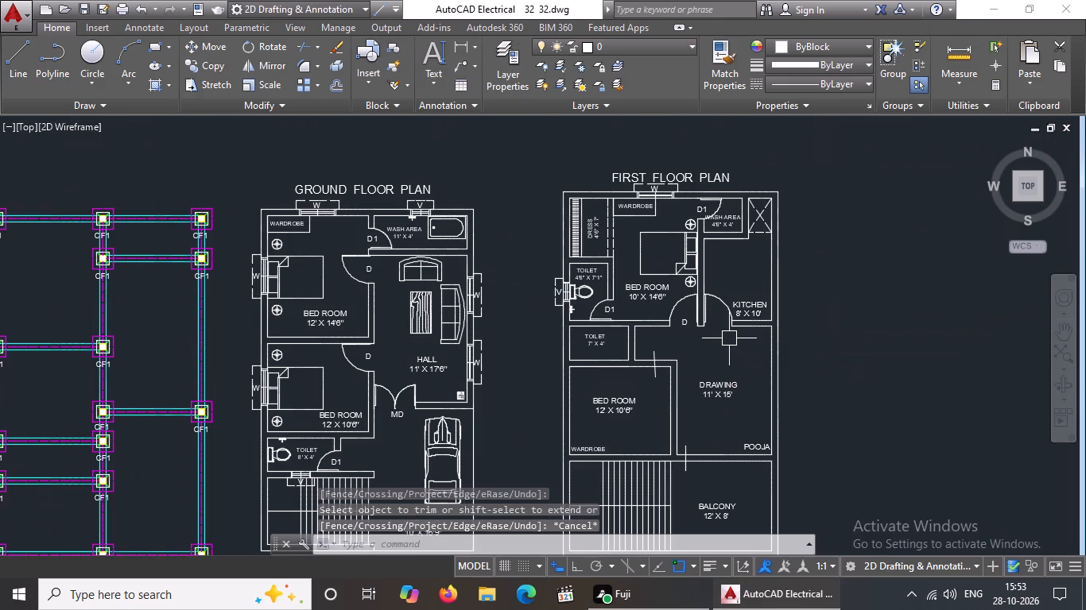
Copy the bedroom door's D label about 3'-10 1/2" horizontally into the kitchen doorway with Ortho on.
{"action": "scroll", "coordinate": [717, 334], "scroll_direction": "up", "scroll_amount": 3}
{"action": "key", "text": "Escape"}
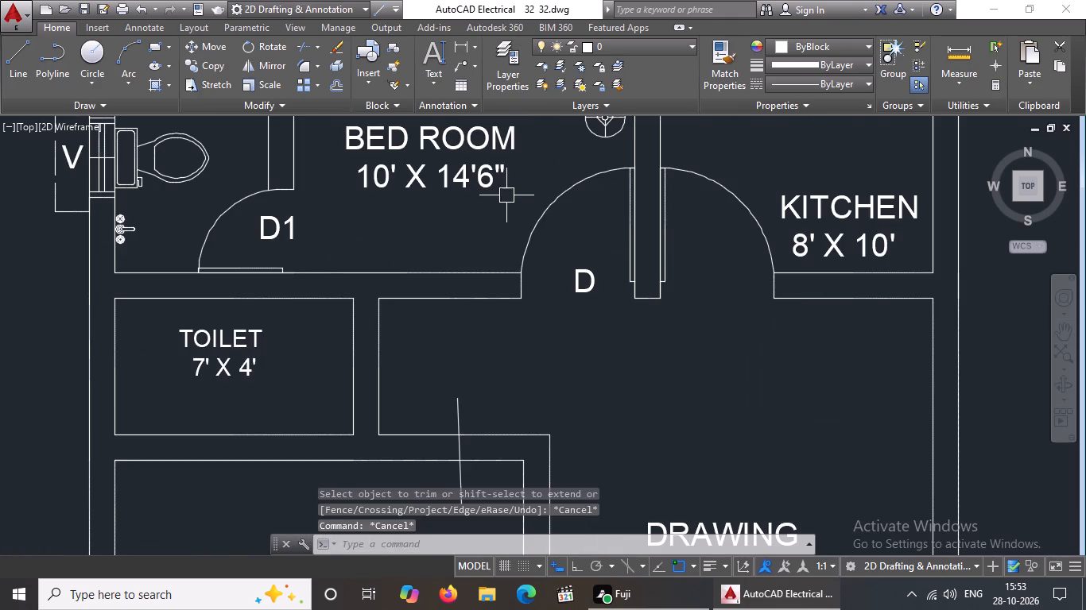
{"action": "left_click", "coordinate": [573, 288]}
{"action": "left_click", "coordinate": [211, 67]}
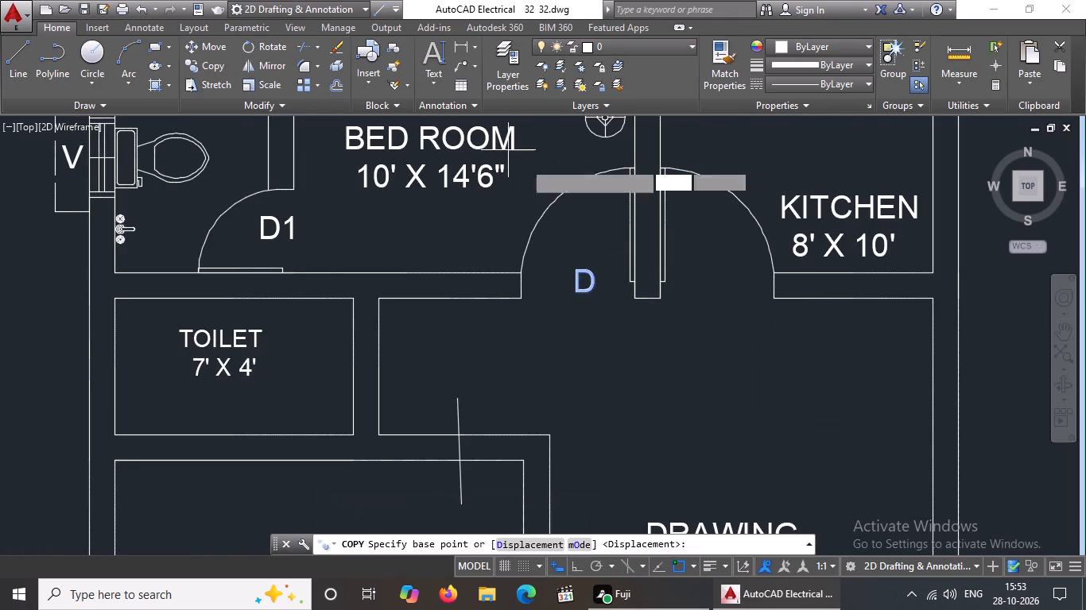
{"action": "left_click", "coordinate": [587, 283]}
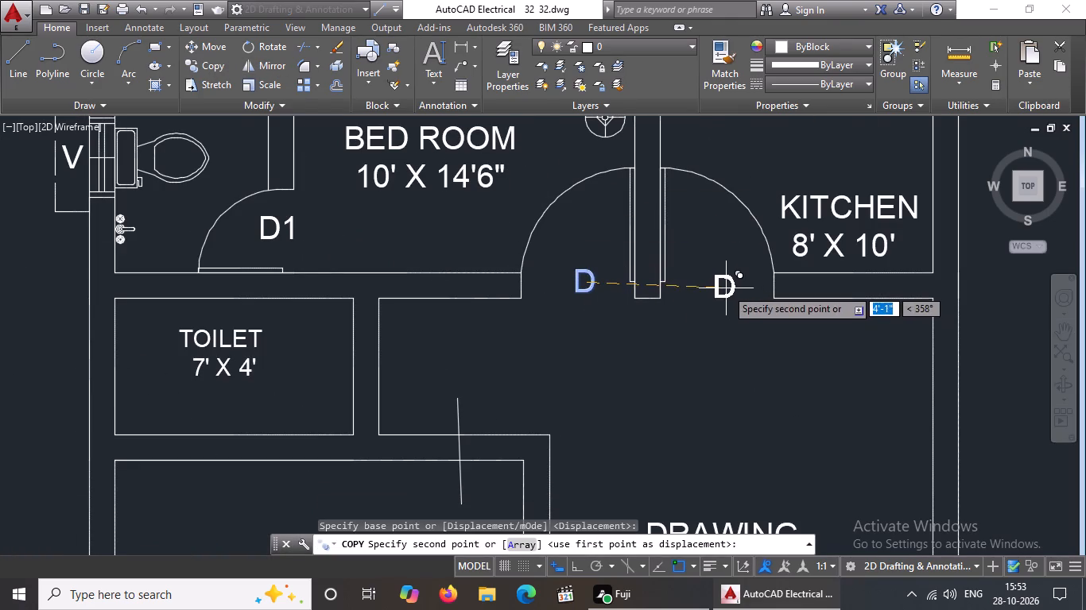
{"action": "left_click_drag", "start_coordinate": [584, 569], "coordinate": [582, 562]}
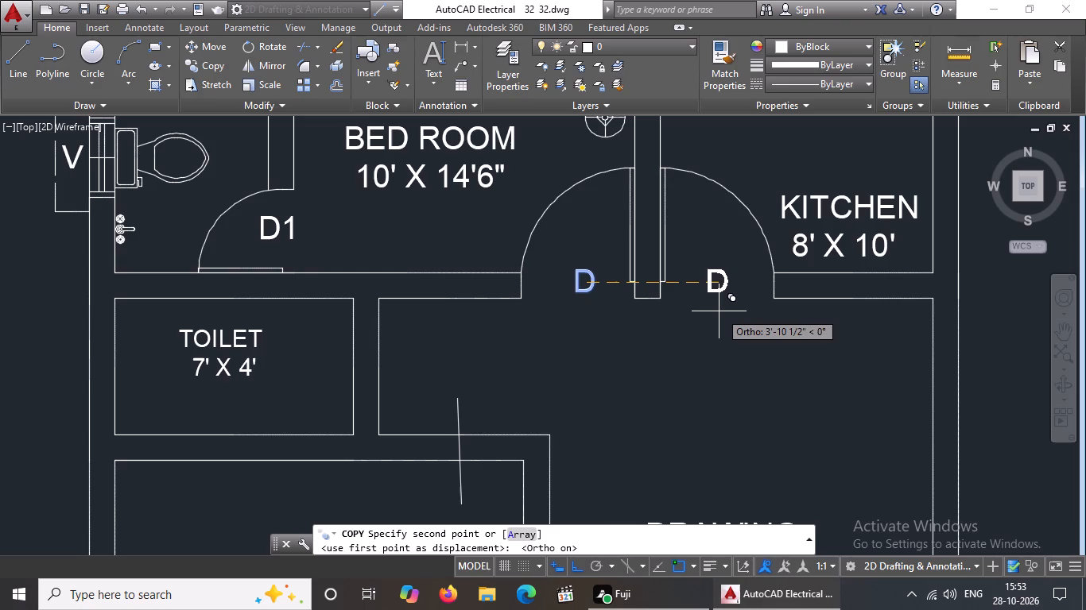
{"action": "left_click", "coordinate": [718, 313]}
{"action": "scroll", "coordinate": [727, 372], "scroll_direction": "down", "scroll_amount": 5}
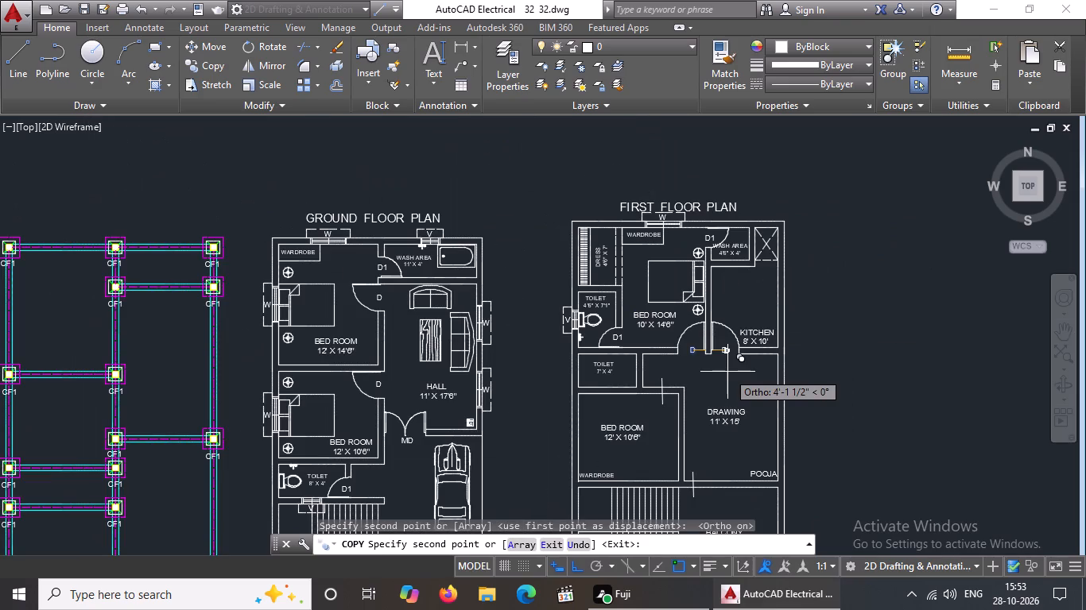
{"action": "key", "text": "Escape"}
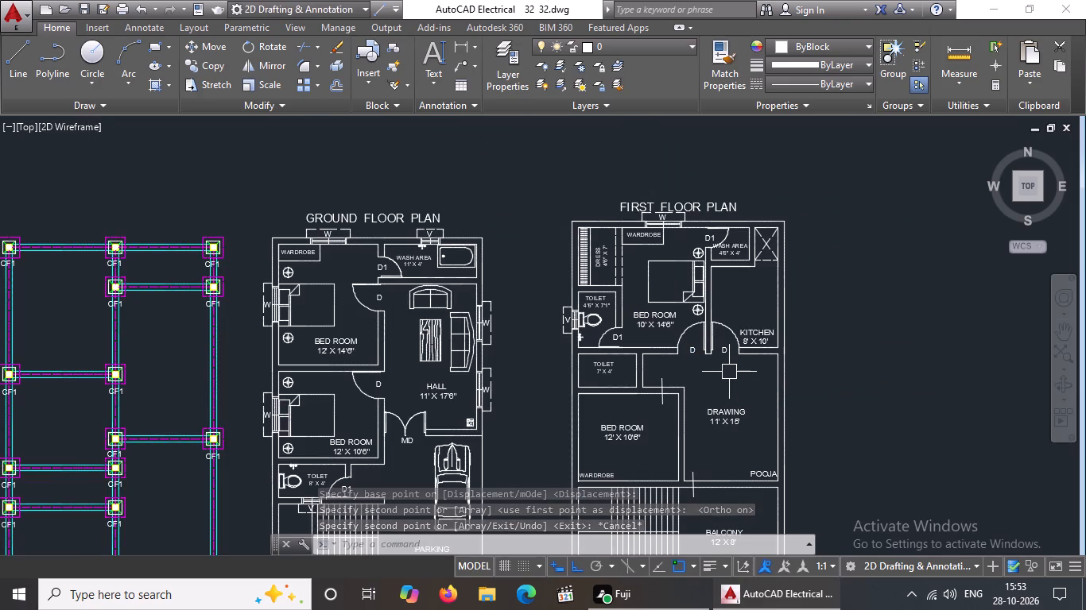
Examine the ground floor plan's furnishings and labels against the first floor plan.
{"action": "scroll", "coordinate": [786, 316], "scroll_direction": "up", "scroll_amount": 1}
{"action": "scroll", "coordinate": [665, 303], "scroll_direction": "down", "scroll_amount": 1}
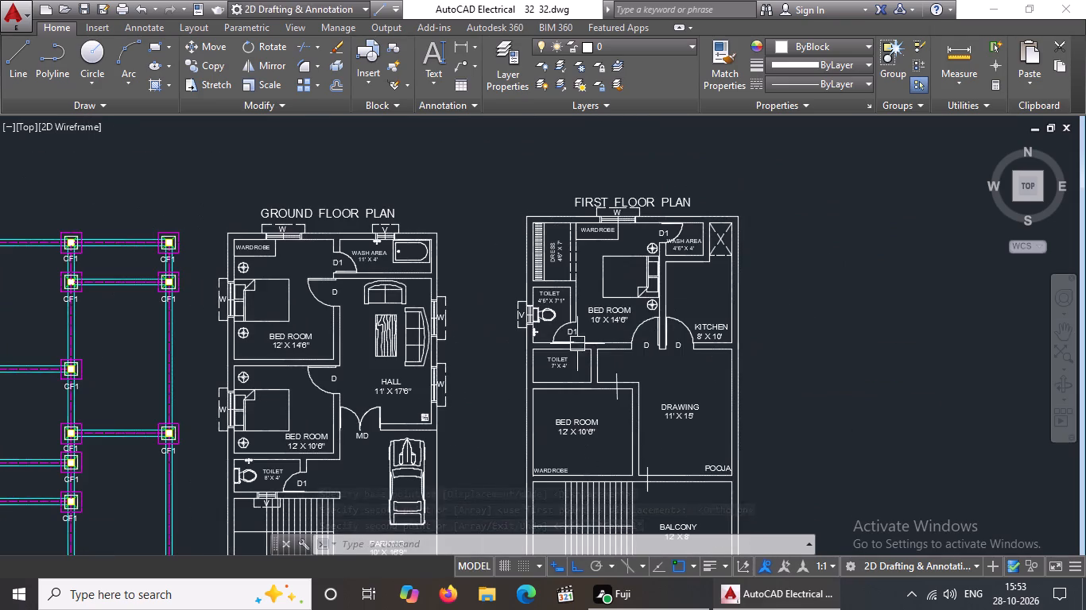
{"action": "scroll", "coordinate": [545, 338], "scroll_direction": "down", "scroll_amount": 1}
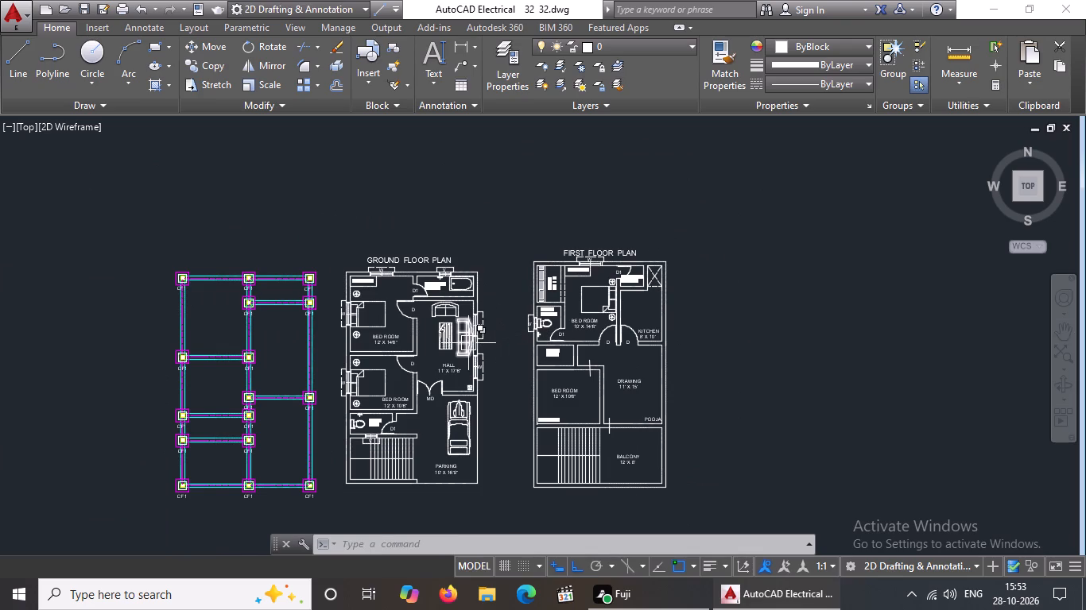
{"action": "scroll", "coordinate": [441, 484], "scroll_direction": "up", "scroll_amount": 1}
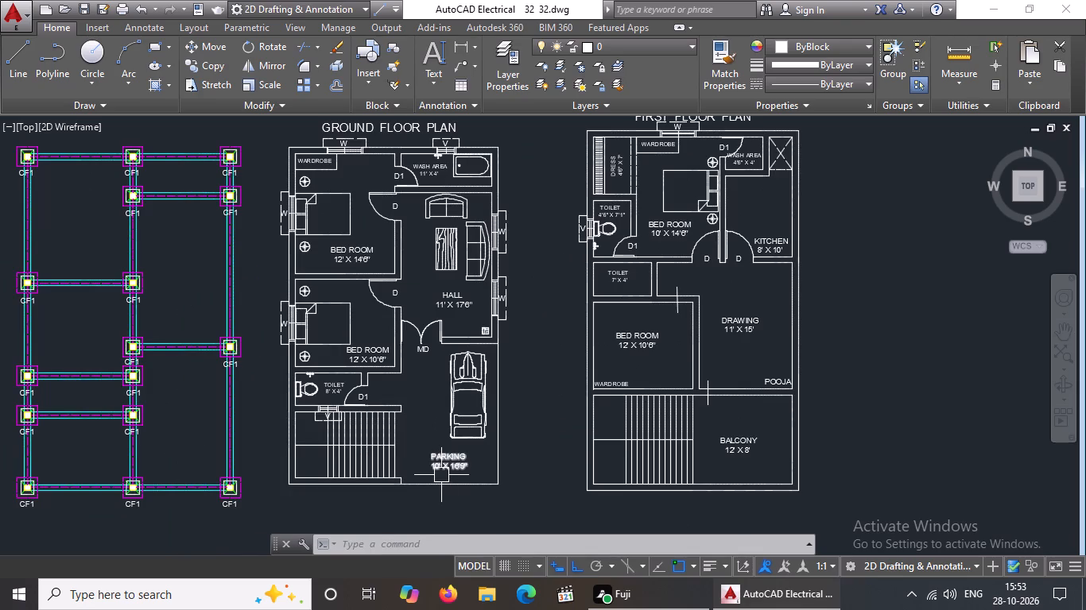
{"action": "scroll", "coordinate": [420, 422], "scroll_direction": "down", "scroll_amount": 1}
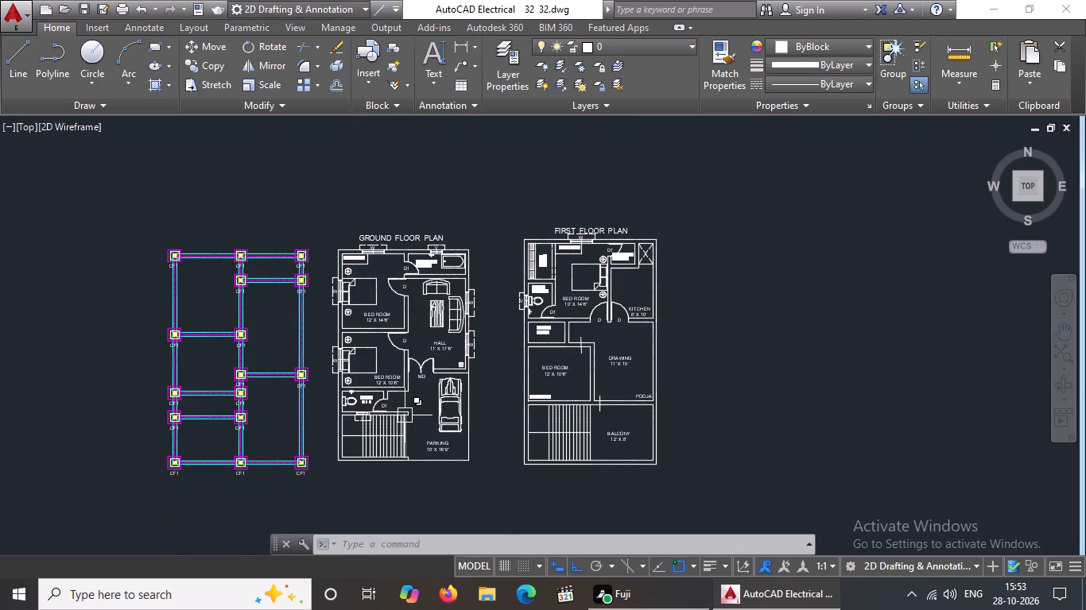
{"action": "scroll", "coordinate": [405, 415], "scroll_direction": "up", "scroll_amount": 1}
{"action": "scroll", "coordinate": [343, 372], "scroll_direction": "up", "scroll_amount": 2}
{"action": "scroll", "coordinate": [344, 366], "scroll_direction": "down", "scroll_amount": 3}
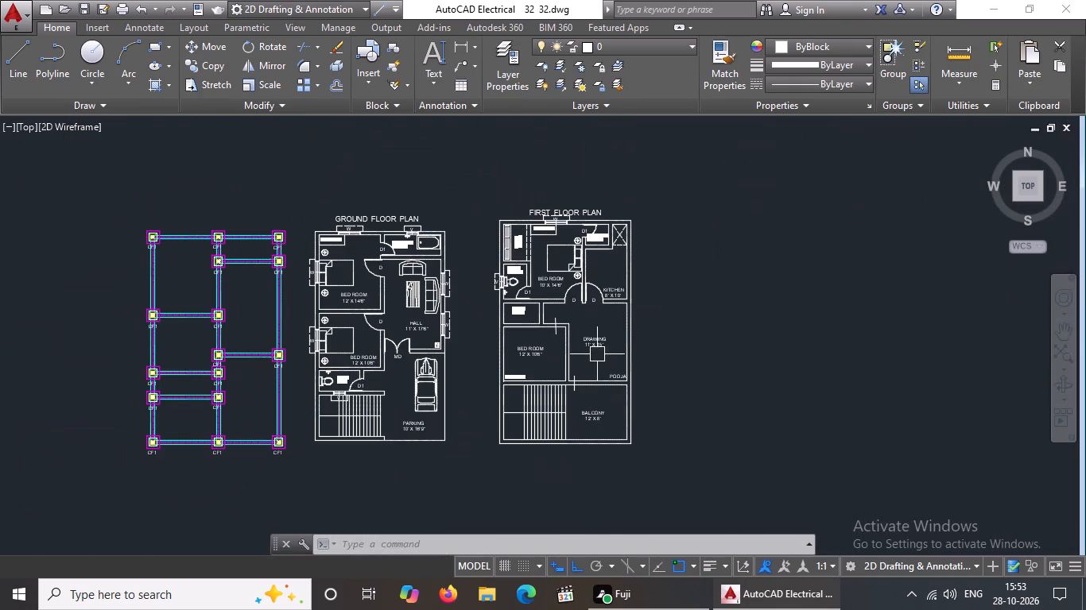
{"action": "key", "text": "Escape"}
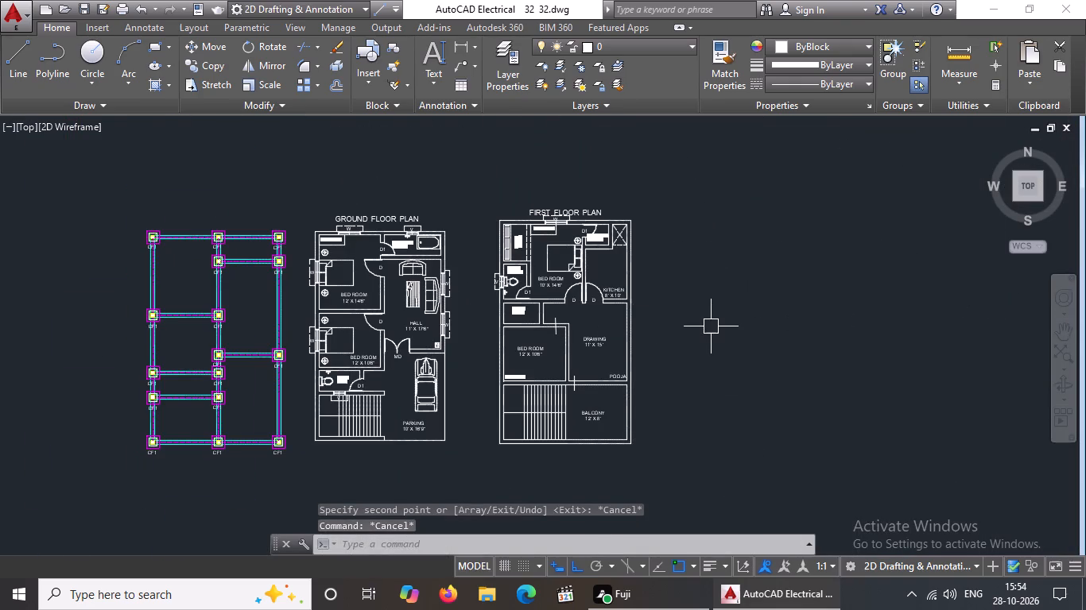
Open DesignCenter and browse from the sample home folder to the blocks of Kitchens.dwg.
{"action": "type", "text": "DC"}
{"action": "key", "text": "space"}
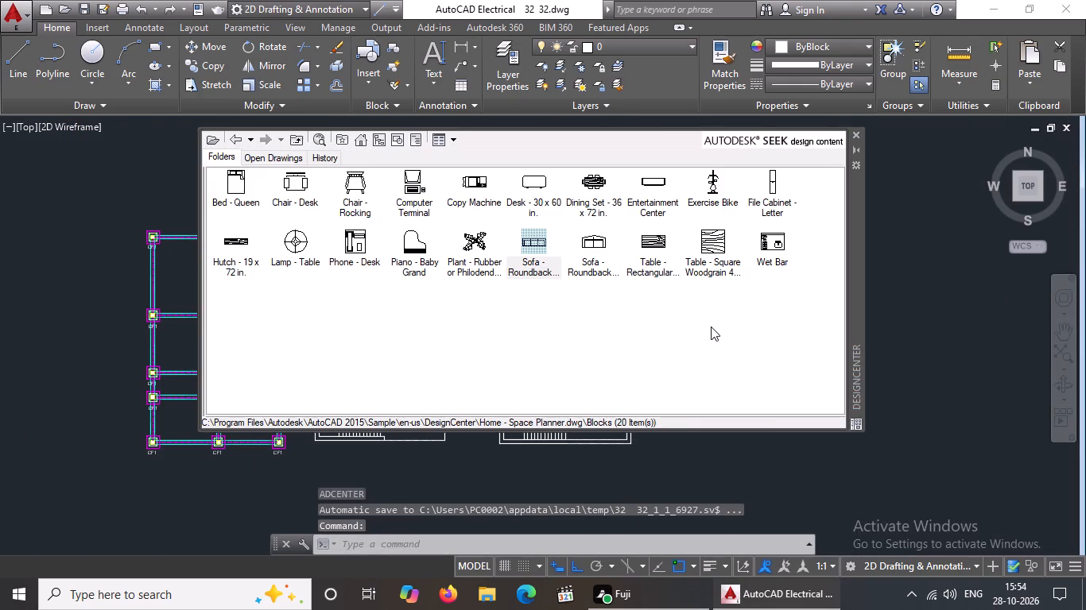
{"action": "left_click", "coordinate": [362, 140]}
{"action": "double_click", "coordinate": [359, 185]}
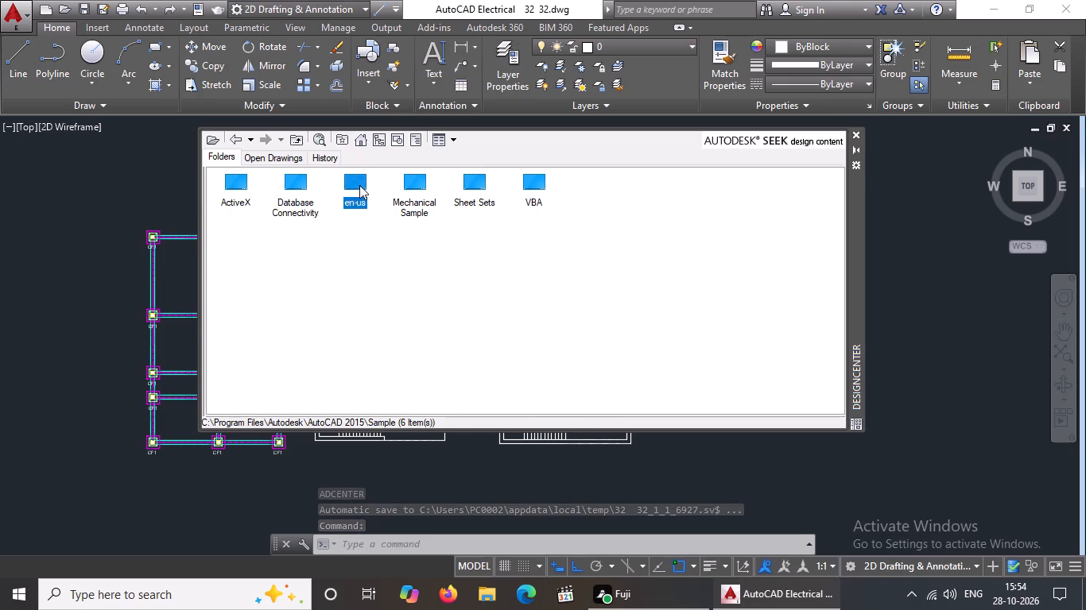
{"action": "double_click", "coordinate": [238, 191]}
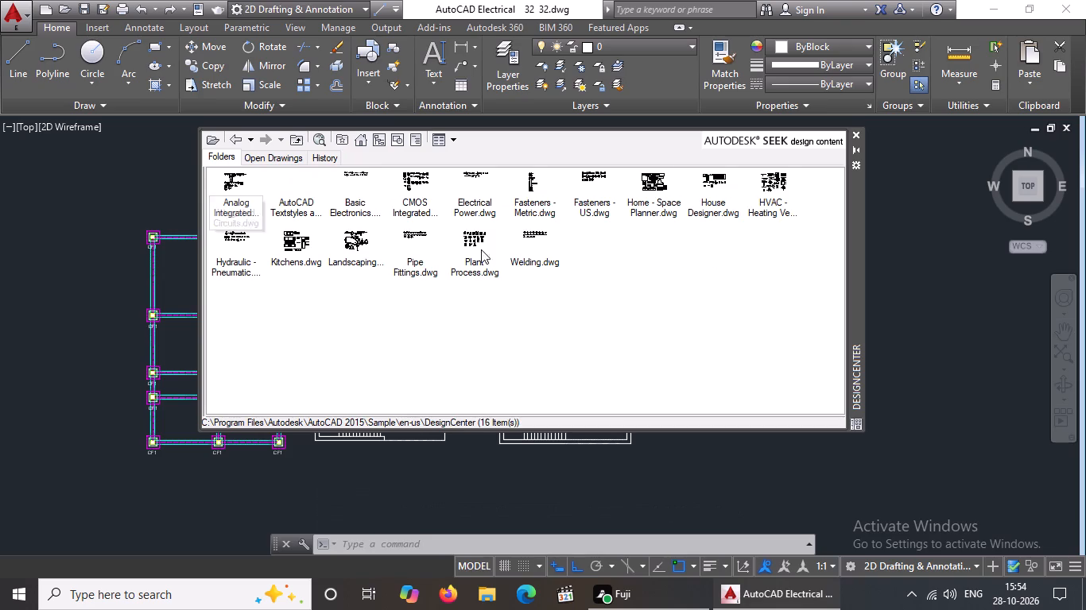
{"action": "double_click", "coordinate": [285, 241]}
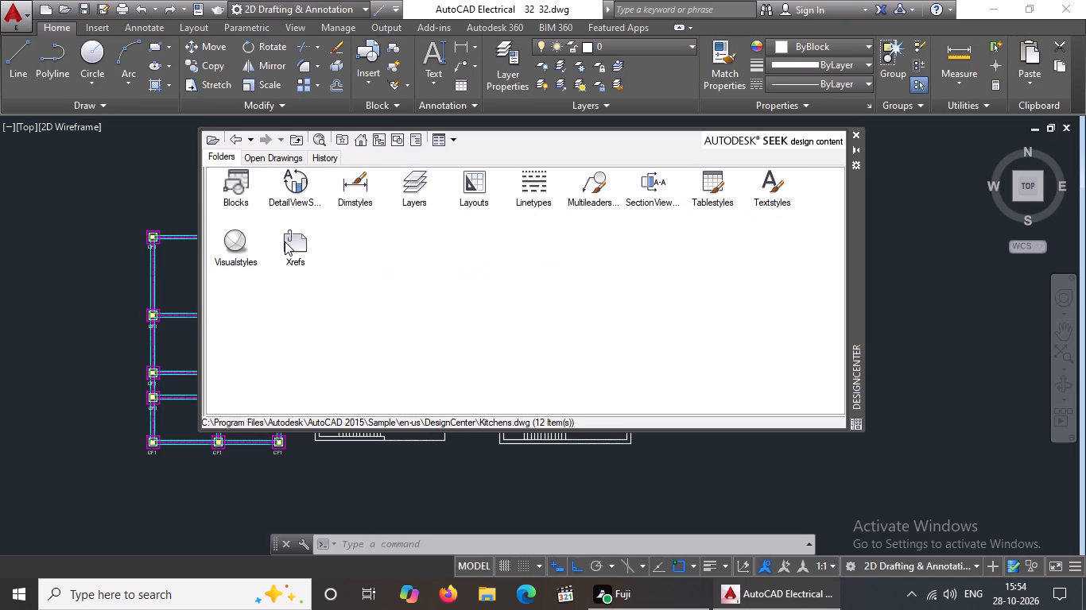
{"action": "double_click", "coordinate": [242, 193]}
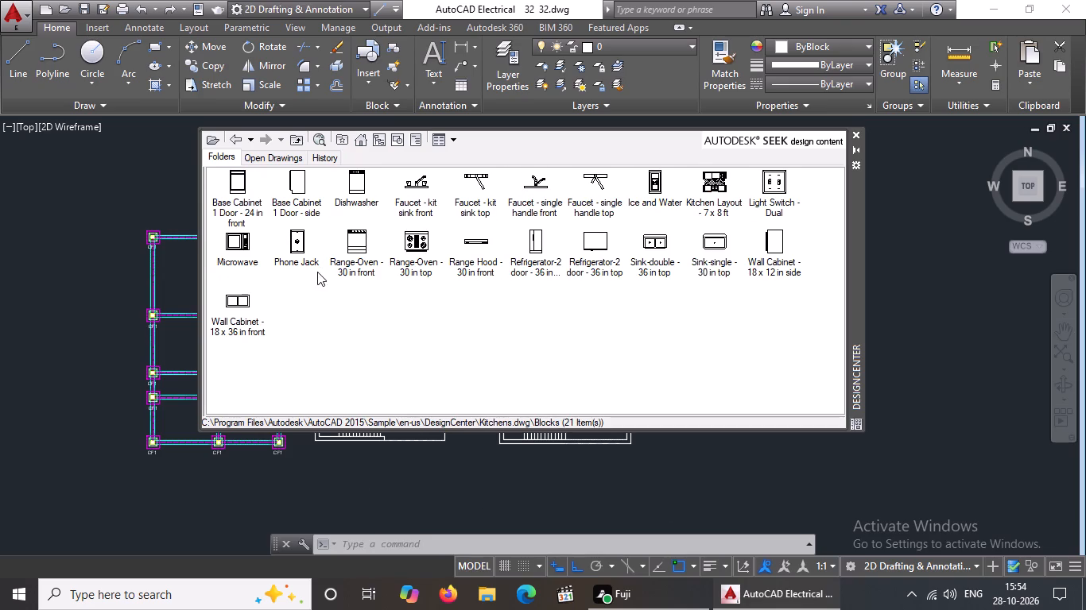
Insert the Range-Oven 30 in top, Refrigerator 36 in top, Sink-single 30 in top and Wall Cabinet 18 x 36 in front blocks beside the first floor plan.
{"action": "left_click_drag", "start_coordinate": [410, 245], "coordinate": [901, 288]}
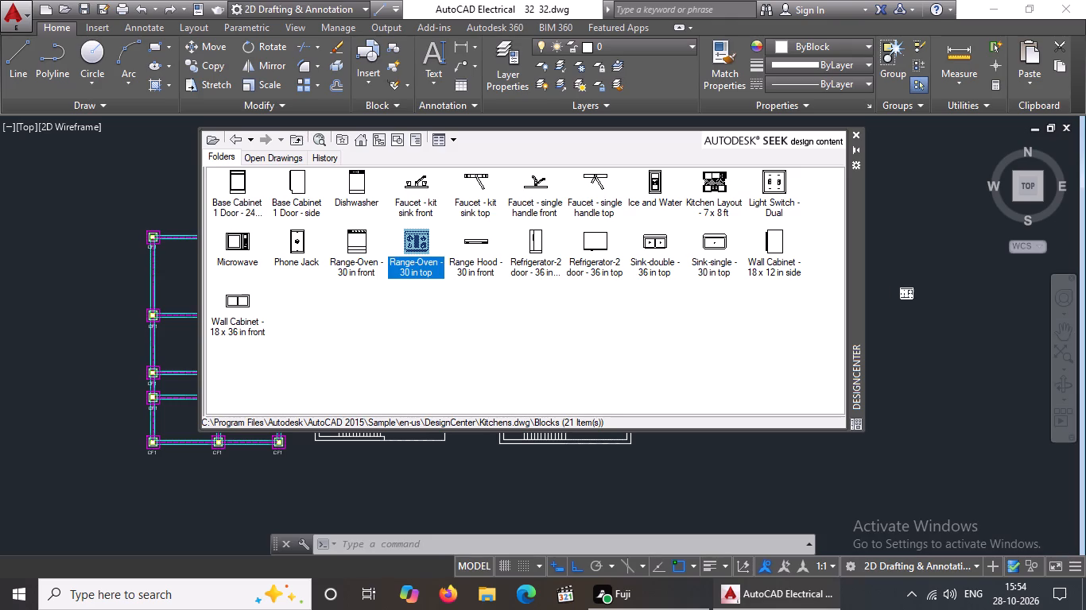
{"action": "left_click_drag", "start_coordinate": [901, 288], "coordinate": [910, 288]}
{"action": "left_click_drag", "start_coordinate": [594, 236], "coordinate": [895, 254]}
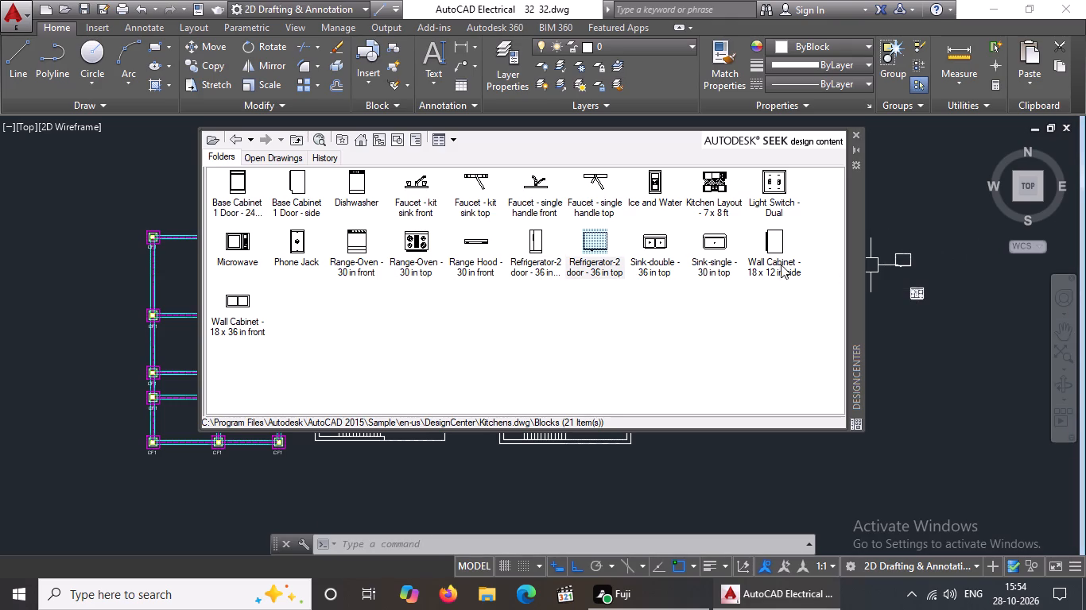
{"action": "left_click_drag", "start_coordinate": [713, 245], "coordinate": [727, 257]}
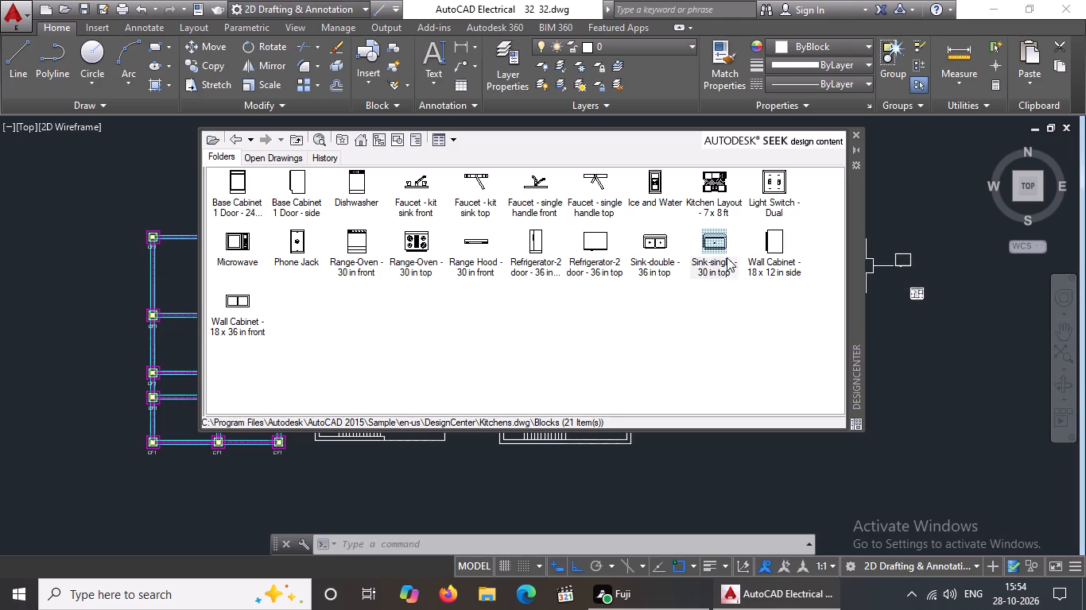
{"action": "left_click_drag", "start_coordinate": [727, 257], "coordinate": [901, 323]}
{"action": "left_click_drag", "start_coordinate": [231, 314], "coordinate": [907, 366]}
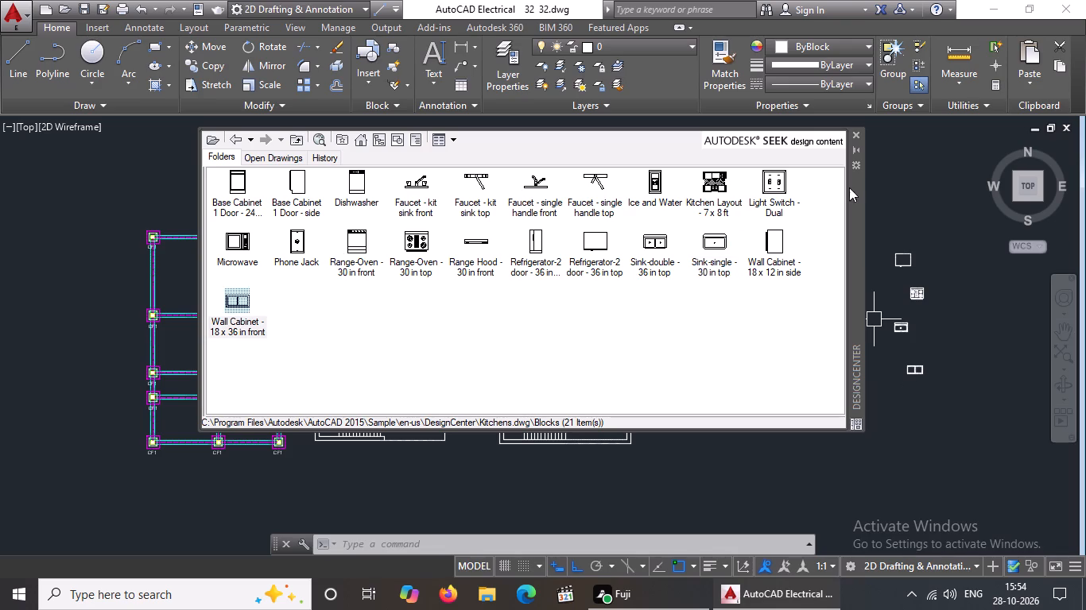
{"action": "left_click", "coordinate": [851, 132]}
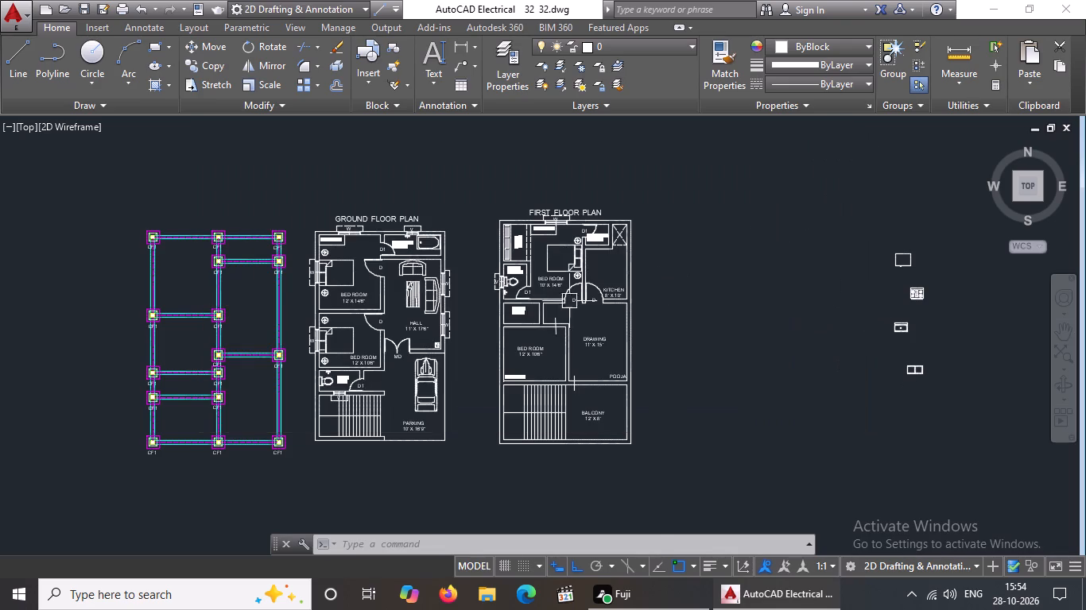
Move the range-oven block into the first floor kitchen, with its back against the wall below the wash area.
{"action": "scroll", "coordinate": [536, 318], "scroll_direction": "up", "scroll_amount": 3}
{"action": "scroll", "coordinate": [539, 317], "scroll_direction": "down", "scroll_amount": 3}
{"action": "scroll", "coordinate": [743, 273], "scroll_direction": "up", "scroll_amount": 2}
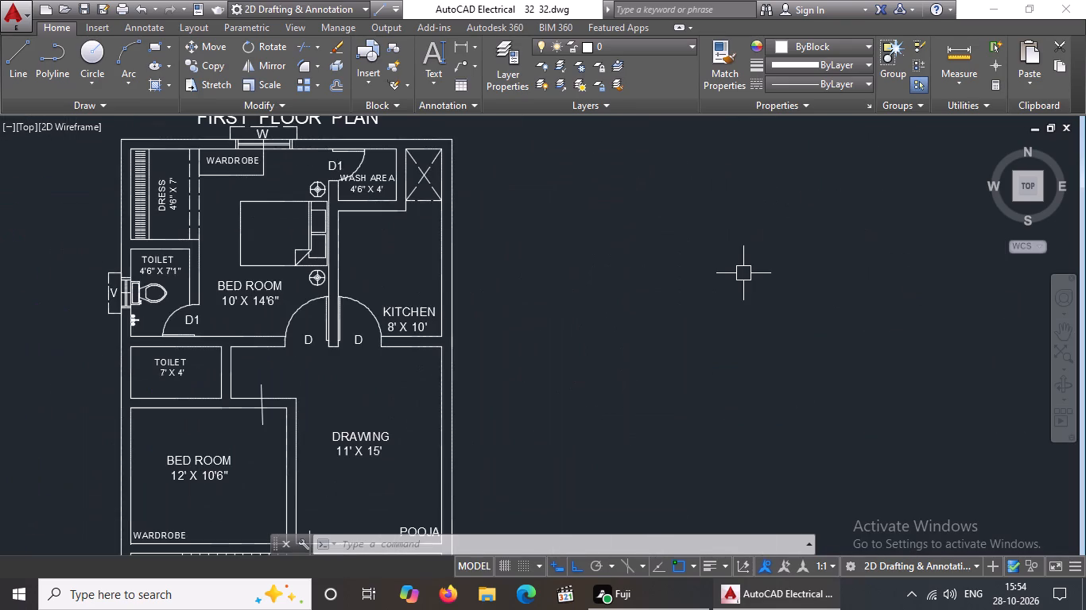
{"action": "scroll", "coordinate": [735, 276], "scroll_direction": "down", "scroll_amount": 1}
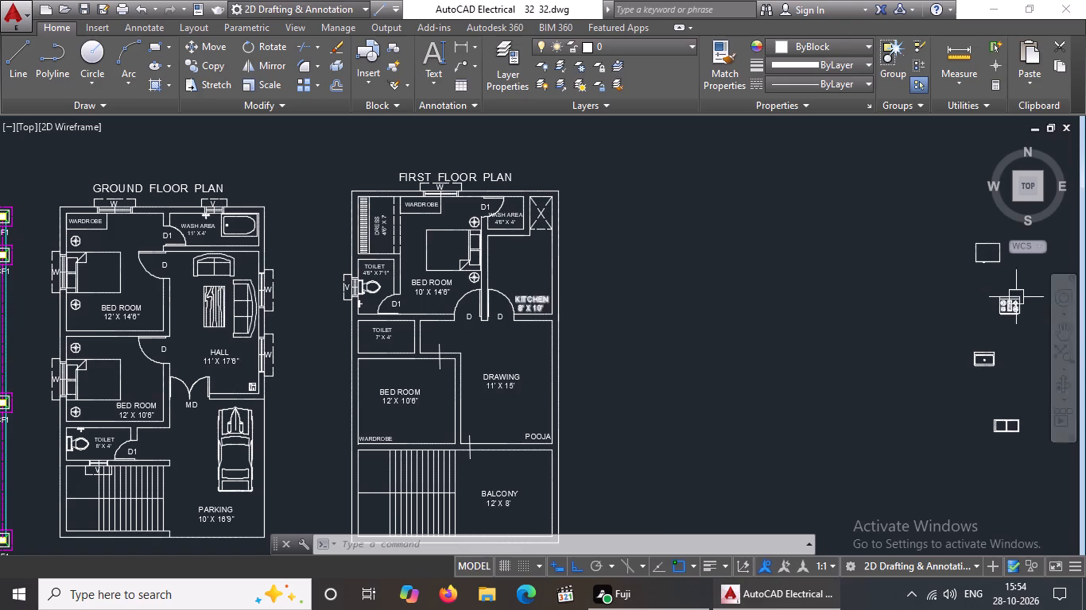
{"action": "left_click", "coordinate": [997, 305]}
{"action": "left_click", "coordinate": [1001, 298]}
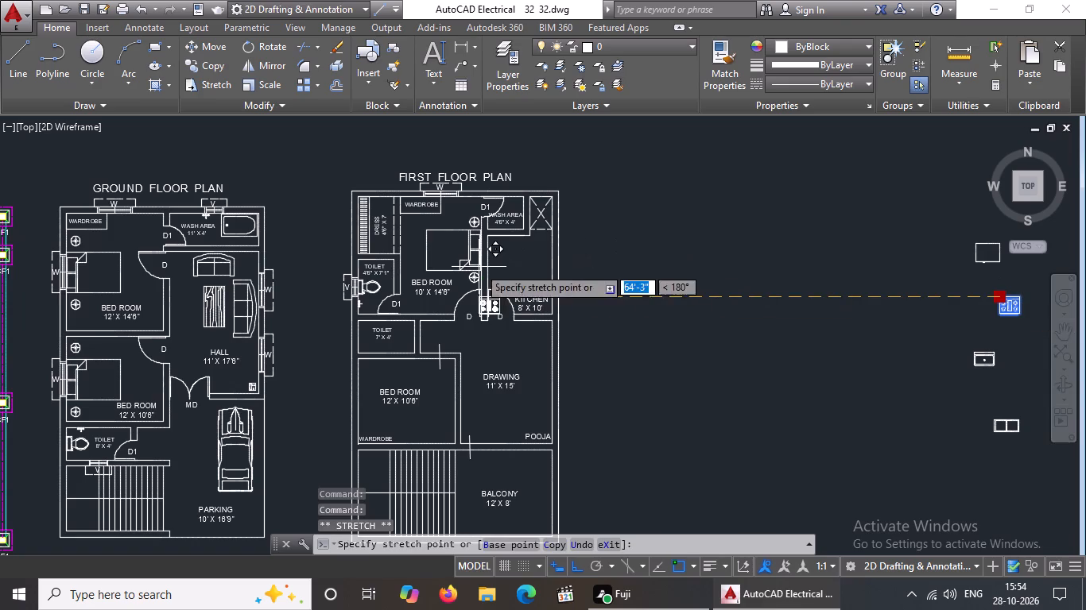
{"action": "left_click", "coordinate": [580, 566]}
{"action": "scroll", "coordinate": [506, 234], "scroll_direction": "up", "scroll_amount": 1}
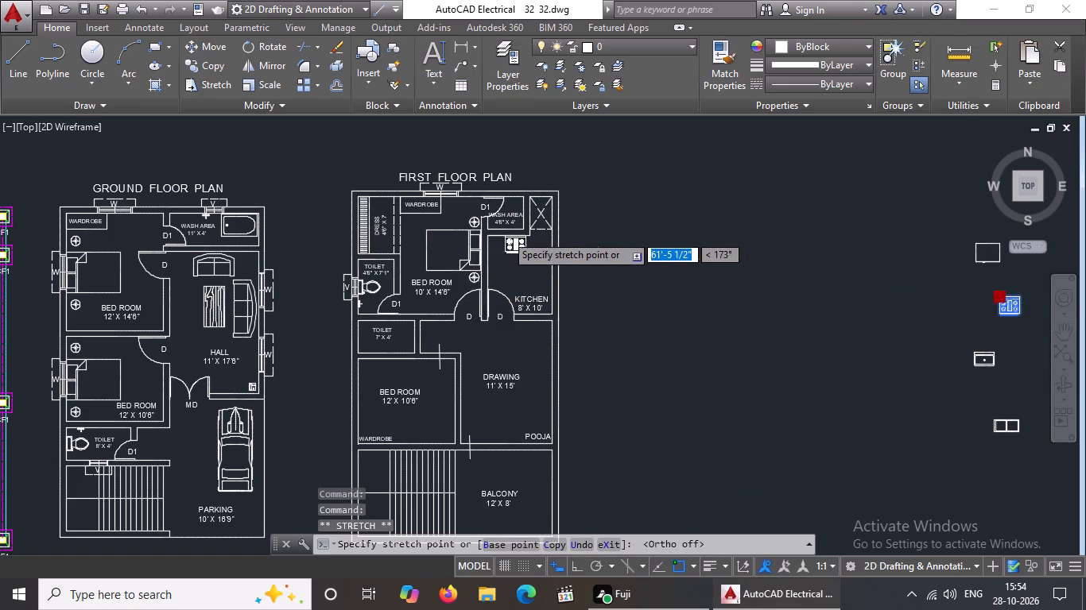
{"action": "scroll", "coordinate": [506, 234], "scroll_direction": "up", "scroll_amount": 1}
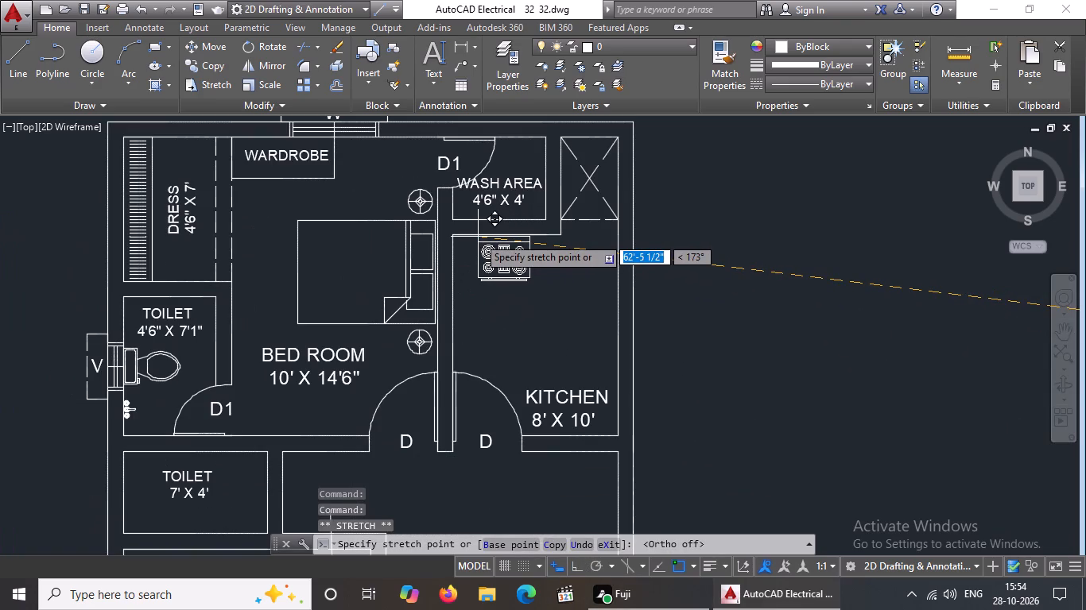
{"action": "left_click", "coordinate": [478, 236]}
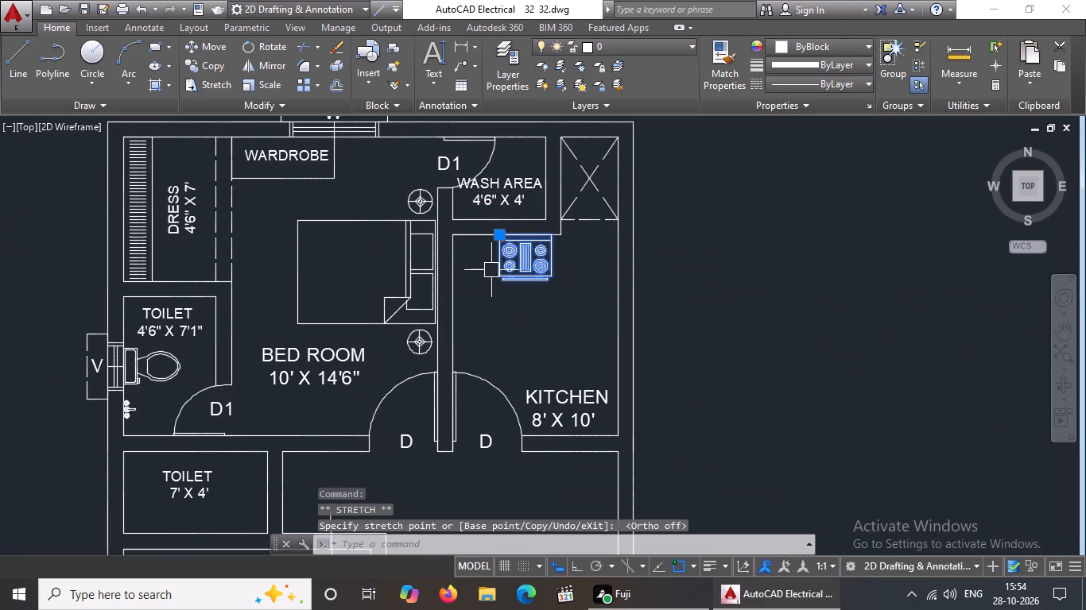
{"action": "scroll", "coordinate": [535, 257], "scroll_direction": "up", "scroll_amount": 3}
{"action": "left_click", "coordinate": [376, 169]}
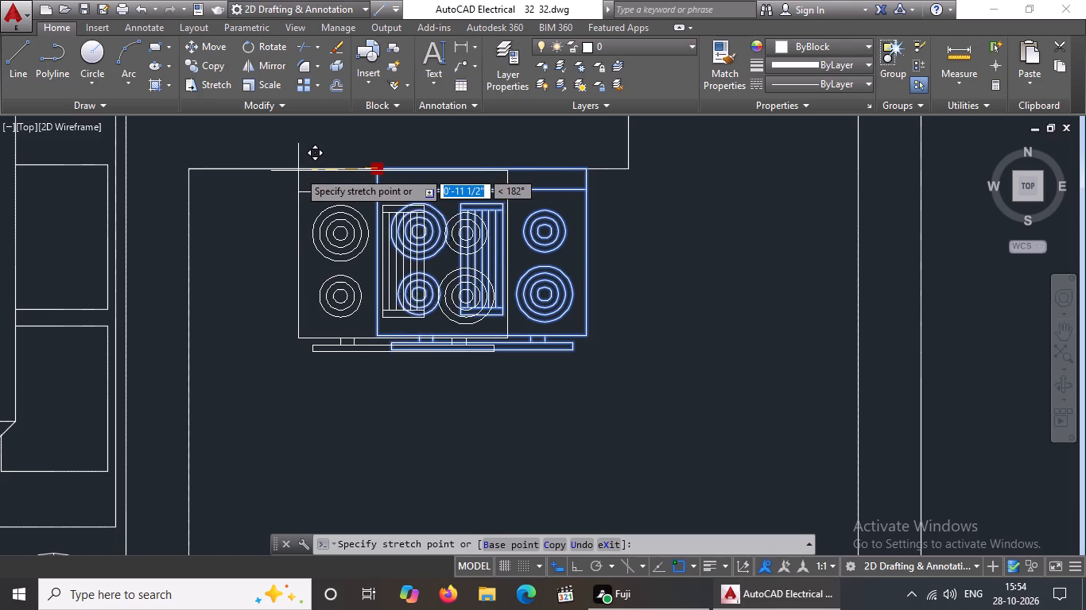
{"action": "left_click", "coordinate": [305, 170]}
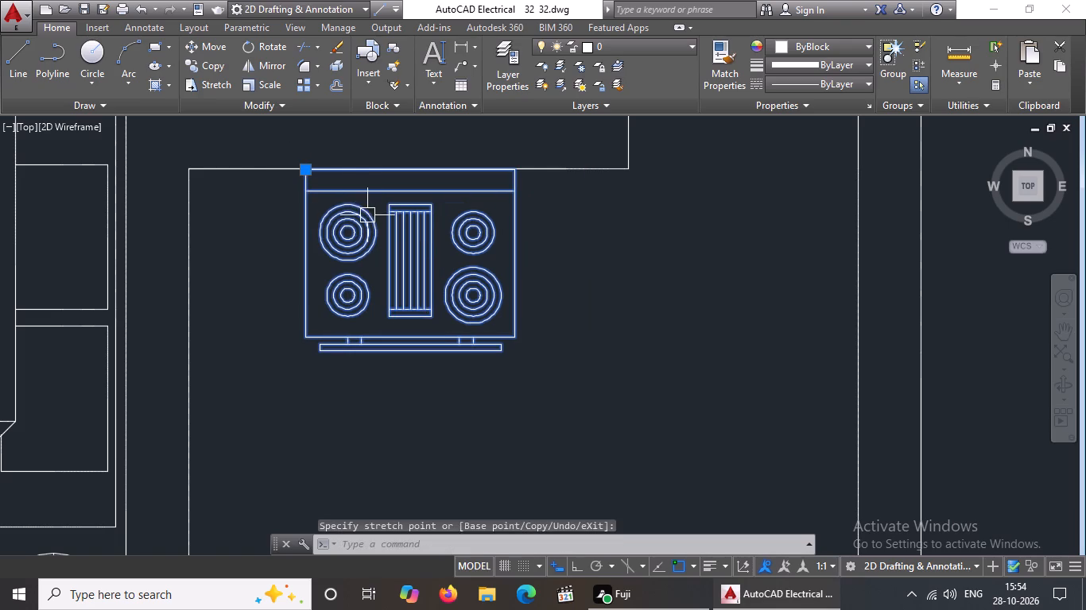
{"action": "left_click", "coordinate": [304, 169]}
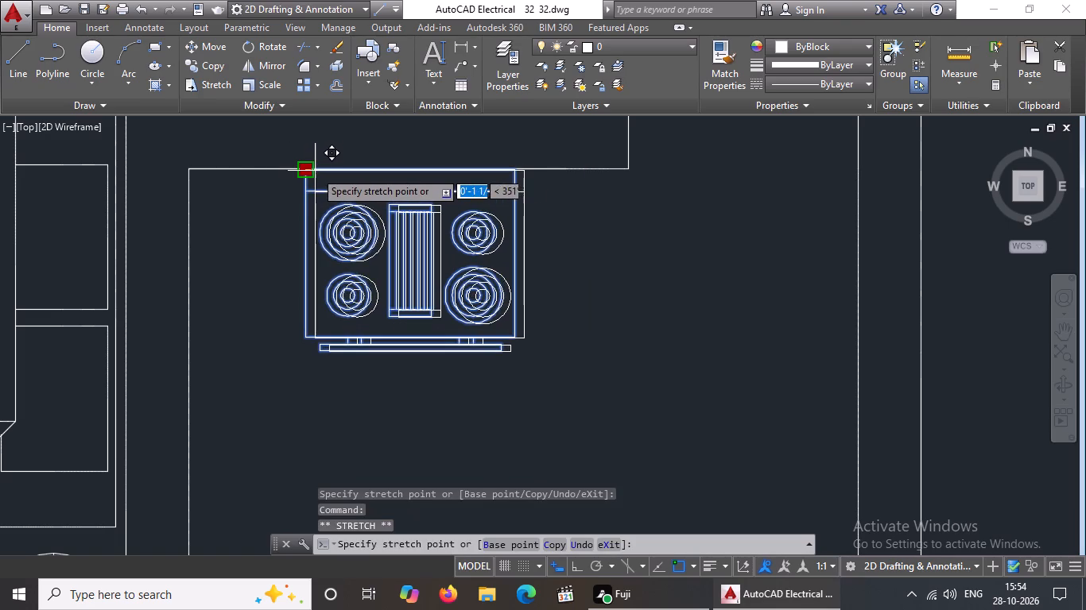
{"action": "left_click", "coordinate": [315, 171]}
Bring the single sink block beside the kitchen's outer wall and rotate it a quarter turn clockwise with Ortho on.
{"action": "scroll", "coordinate": [330, 185], "scroll_direction": "down", "scroll_amount": 3}
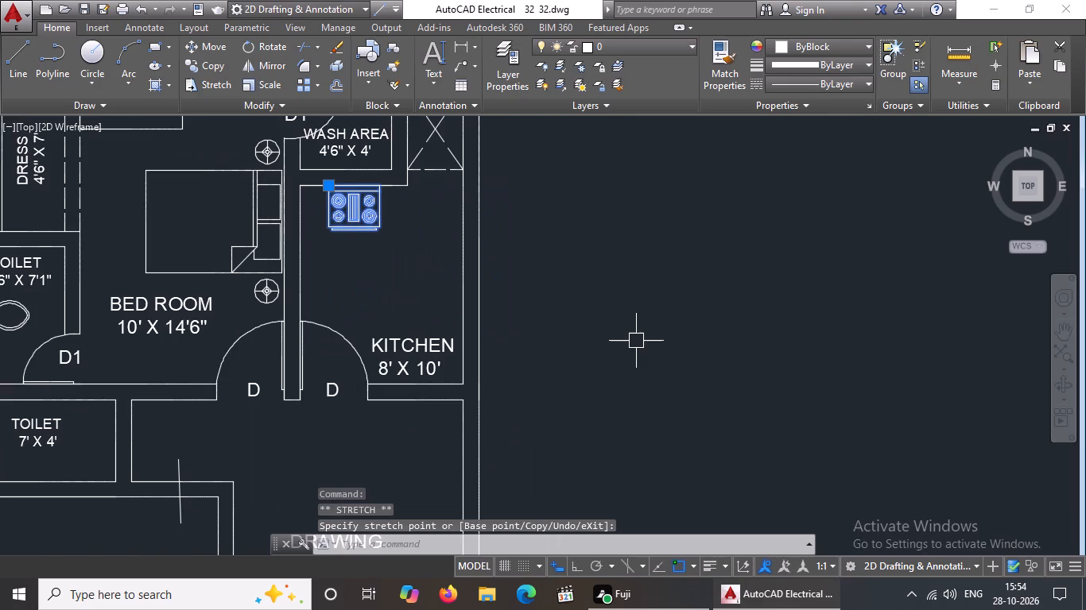
{"action": "scroll", "coordinate": [636, 339], "scroll_direction": "down", "scroll_amount": 1}
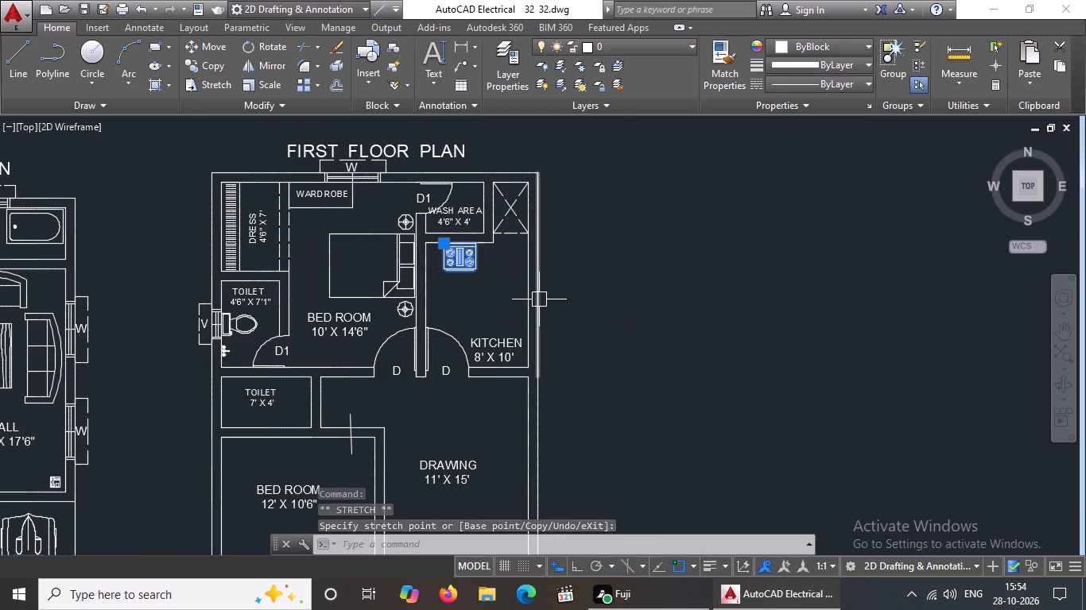
{"action": "scroll", "coordinate": [580, 257], "scroll_direction": "down", "scroll_amount": 1}
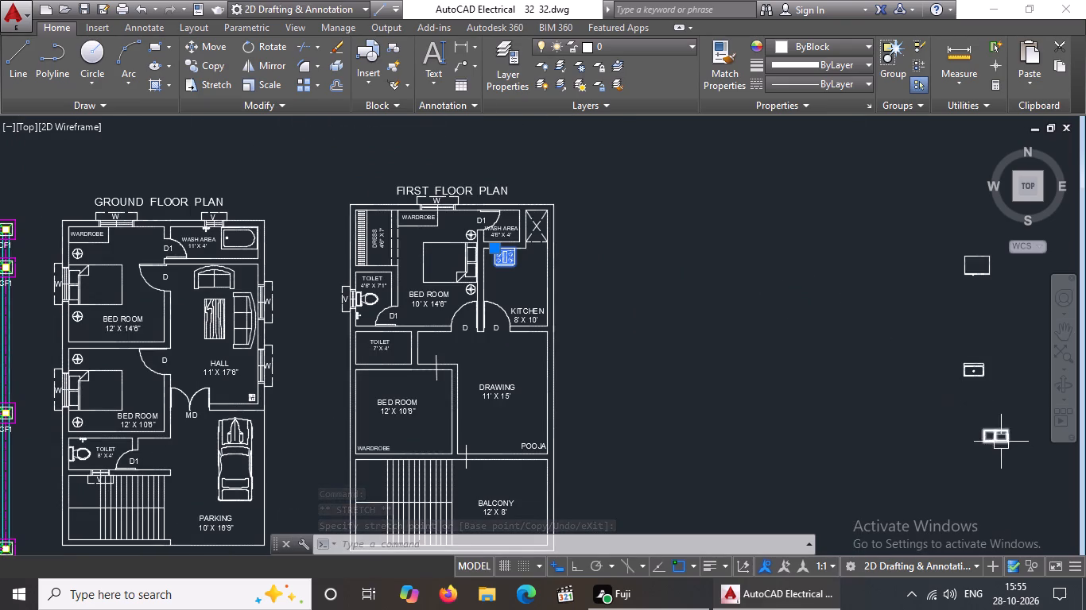
{"action": "left_click", "coordinate": [961, 365]}
{"action": "left_click_drag", "start_coordinate": [972, 364], "coordinate": [963, 365]}
{"action": "left_click", "coordinate": [576, 268]}
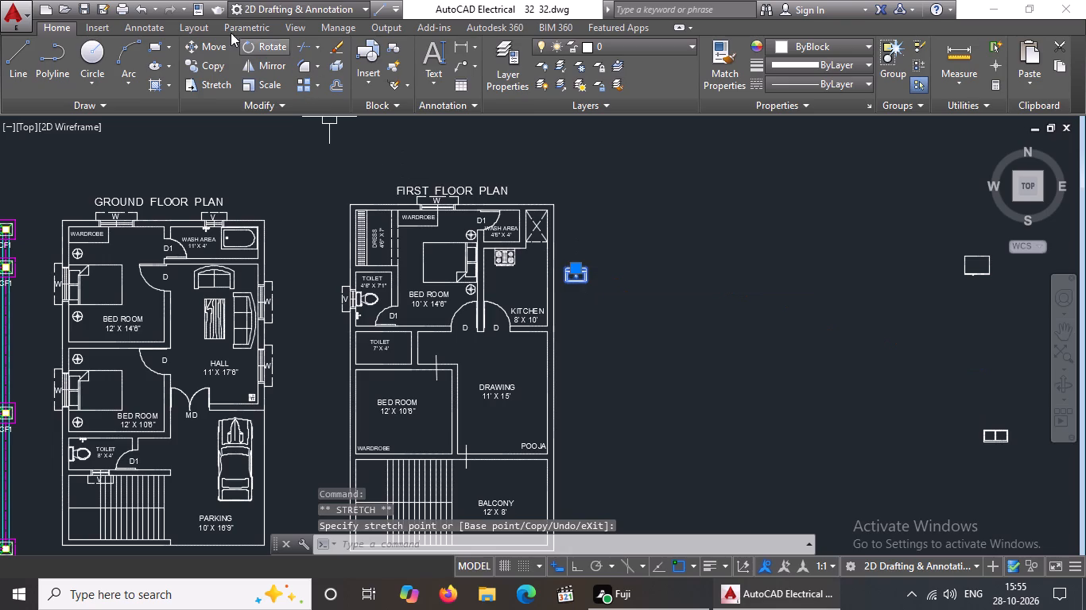
{"action": "left_click", "coordinate": [270, 45]}
{"action": "left_click_drag", "start_coordinate": [584, 274], "coordinate": [576, 312]}
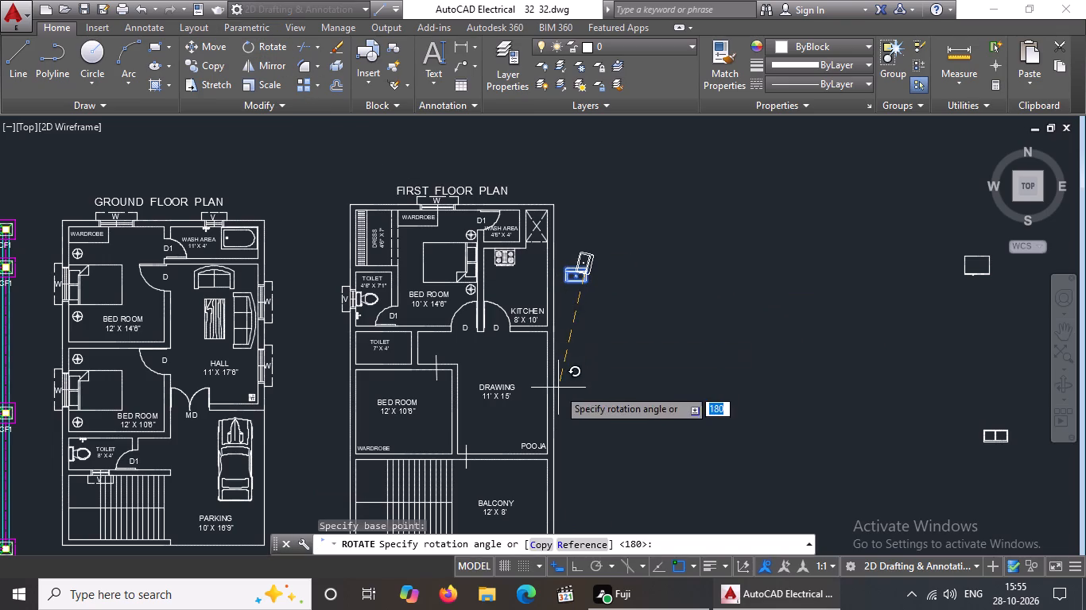
{"action": "left_click", "coordinate": [574, 566]}
{"action": "left_click", "coordinate": [564, 371]}
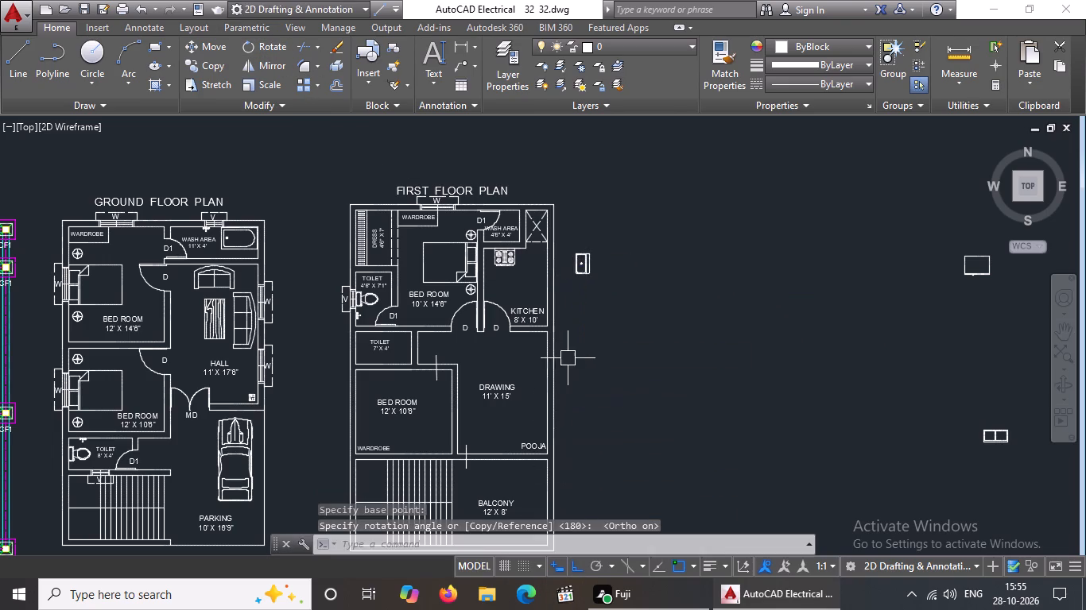
Move the rotated sink into the kitchen, snapping its back edge to the midpoint of the outer wall's inner line with Ortho off.
{"action": "scroll", "coordinate": [581, 253], "scroll_direction": "up", "scroll_amount": 1}
{"action": "left_click", "coordinate": [588, 294]}
{"action": "left_click", "coordinate": [589, 276]}
{"action": "left_click", "coordinate": [580, 284]}
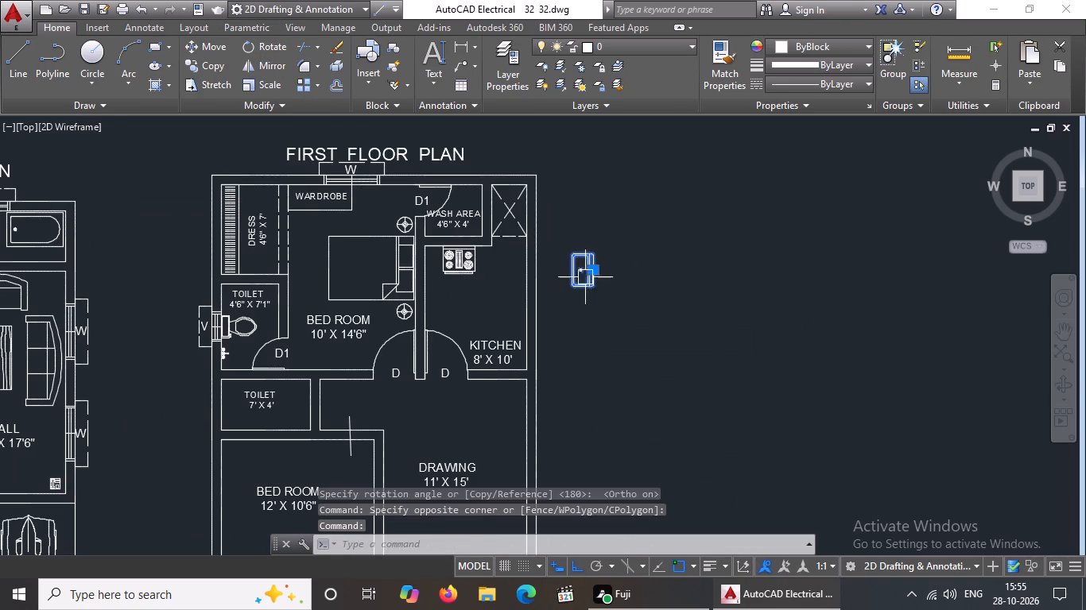
{"action": "left_click", "coordinate": [592, 265]}
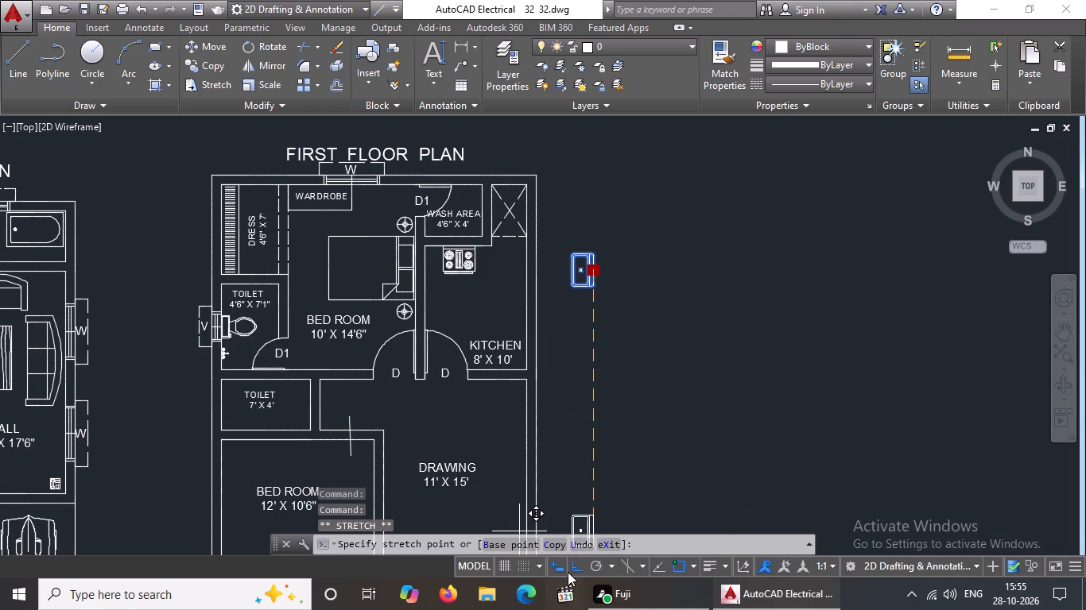
{"action": "left_click", "coordinate": [574, 564]}
{"action": "scroll", "coordinate": [506, 317], "scroll_direction": "up", "scroll_amount": 2}
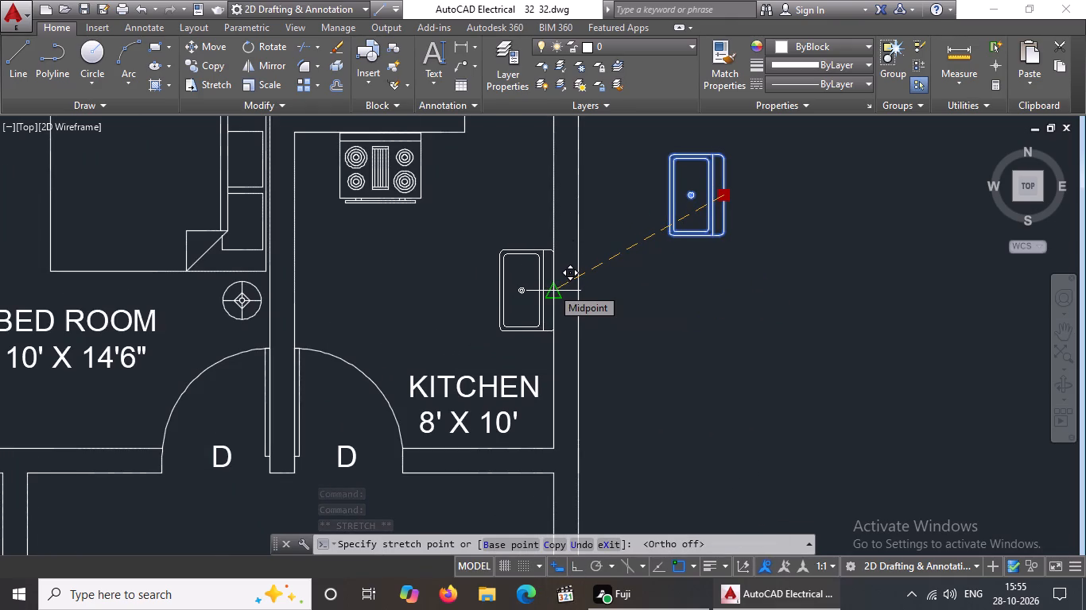
{"action": "left_click", "coordinate": [552, 288]}
{"action": "key", "text": "Escape"}
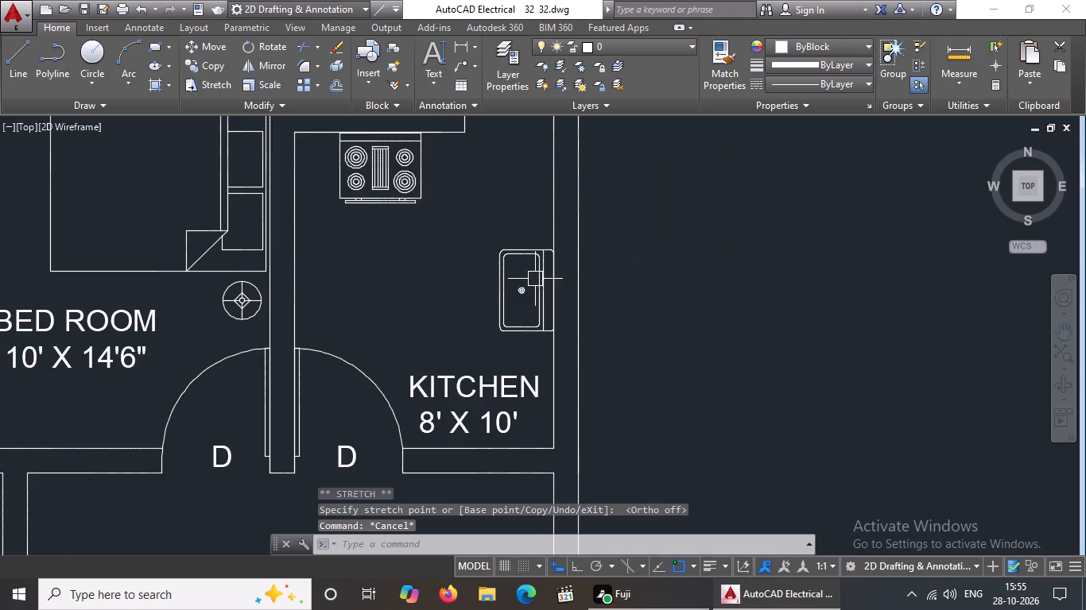
{"action": "scroll", "coordinate": [517, 276], "scroll_direction": "down", "scroll_amount": 2}
{"action": "key", "text": "Escape"}
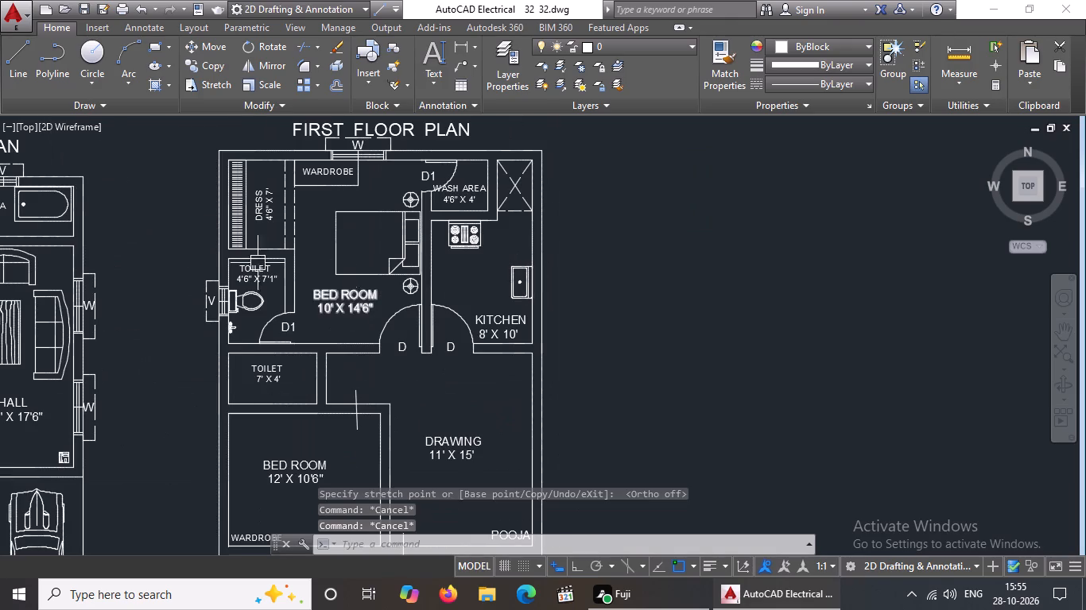
Draw an L-shaped counter outline with Ortho on, about 6'-3" across below the range, down past the sink and across to the outer wall.
{"action": "left_click", "coordinate": [21, 63]}
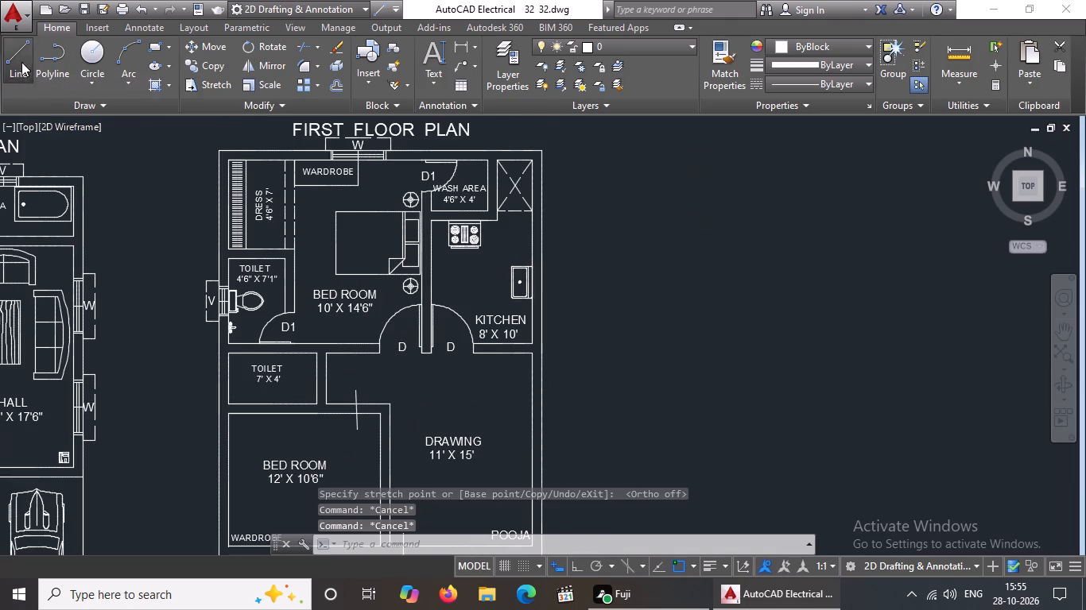
{"action": "scroll", "coordinate": [429, 257], "scroll_direction": "up", "scroll_amount": 2}
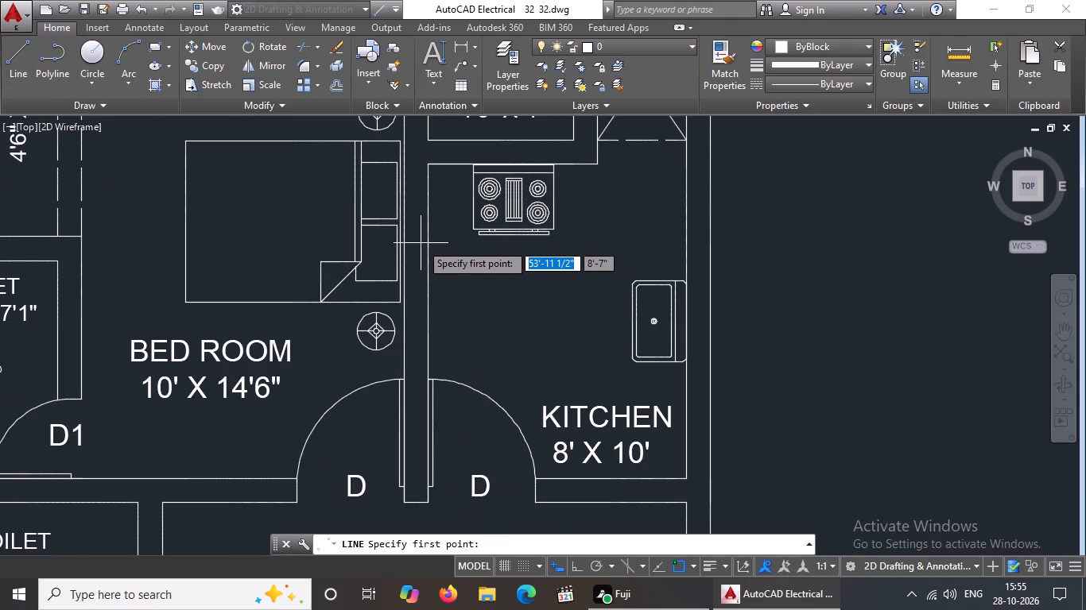
{"action": "left_click", "coordinate": [421, 242]}
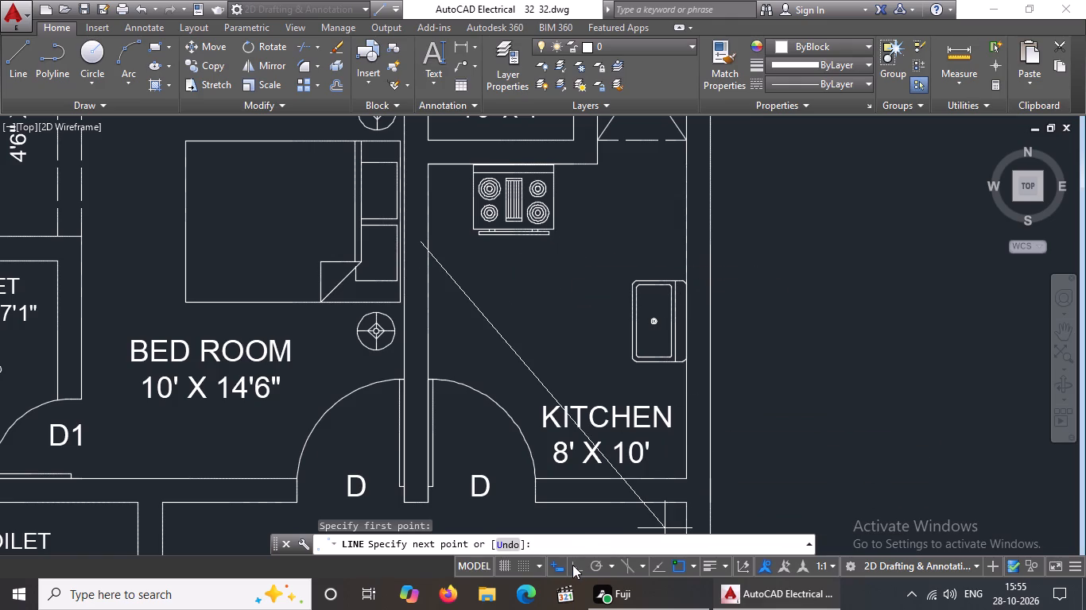
{"action": "left_click", "coordinate": [576, 563]}
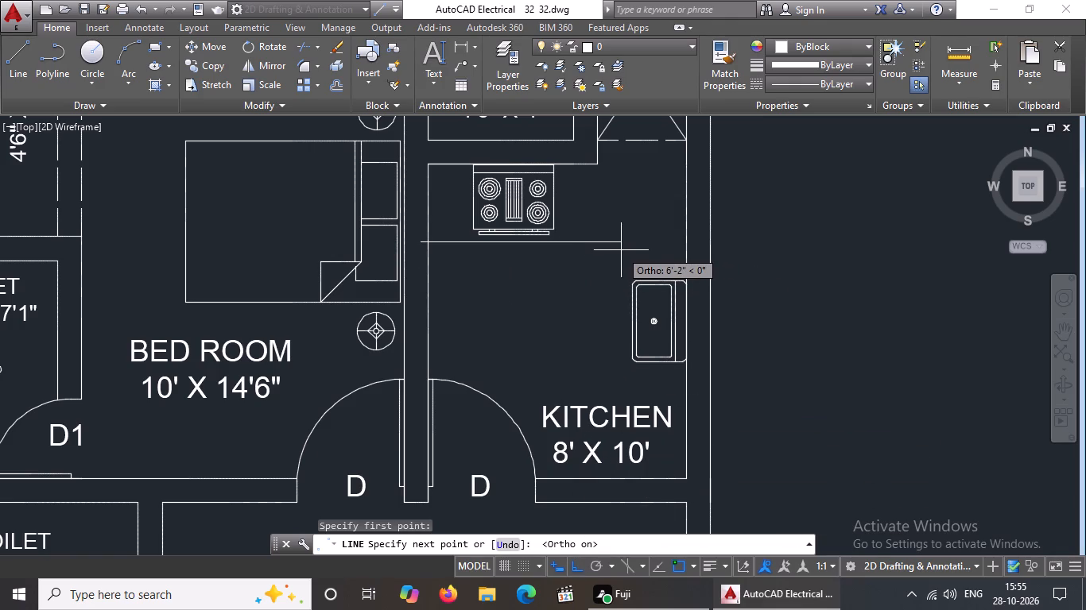
{"action": "left_click", "coordinate": [621, 250]}
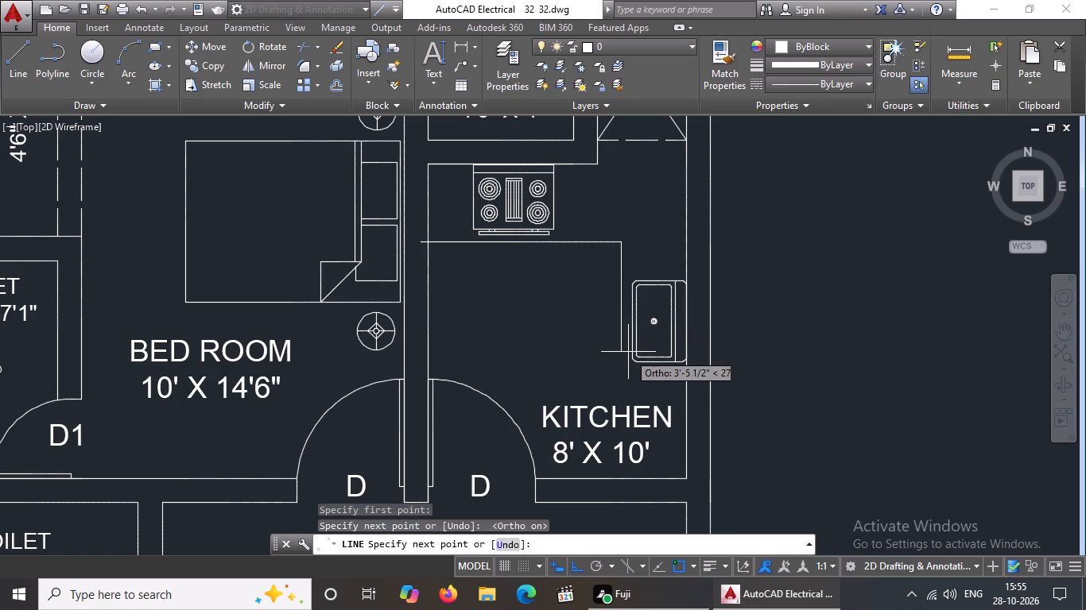
{"action": "key", "text": "ctrl+z"}
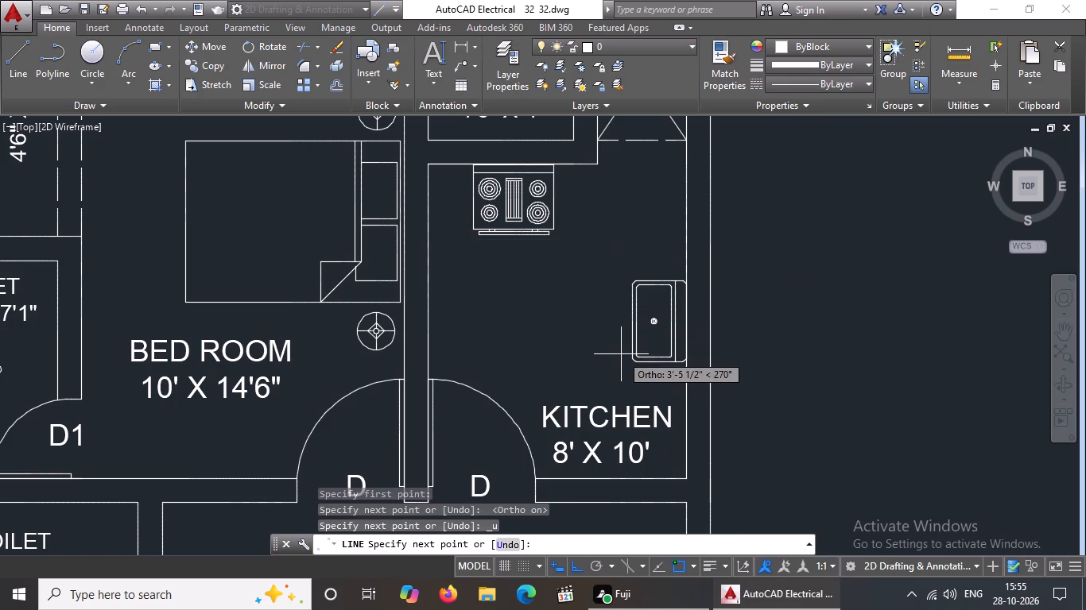
{"action": "left_click", "coordinate": [623, 245]}
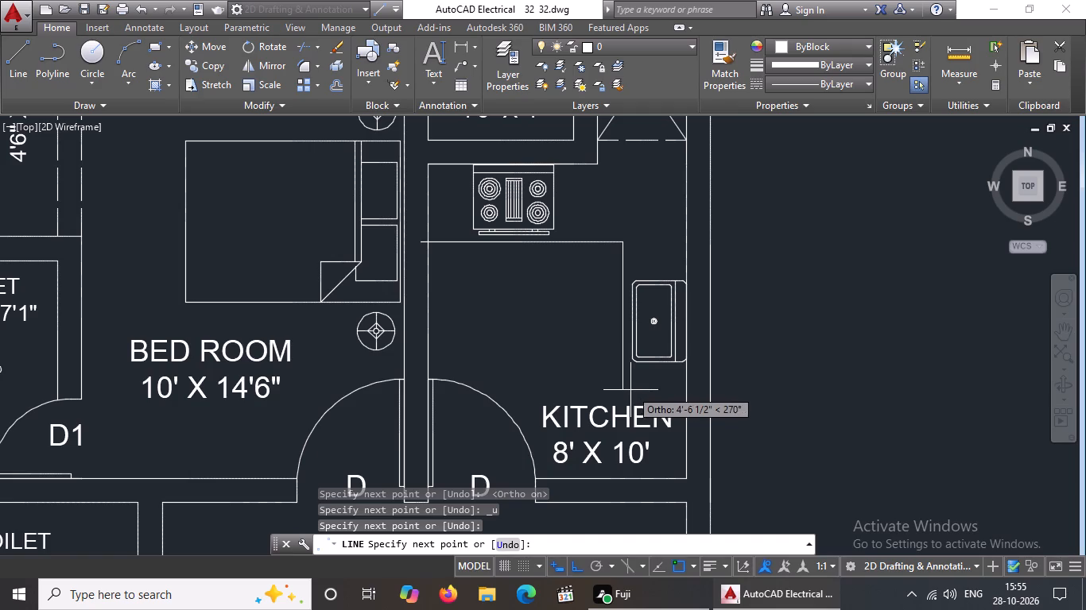
{"action": "left_click_drag", "start_coordinate": [629, 396], "coordinate": [640, 396]}
{"action": "left_click", "coordinate": [701, 392]}
{"action": "key", "text": "Escape"}
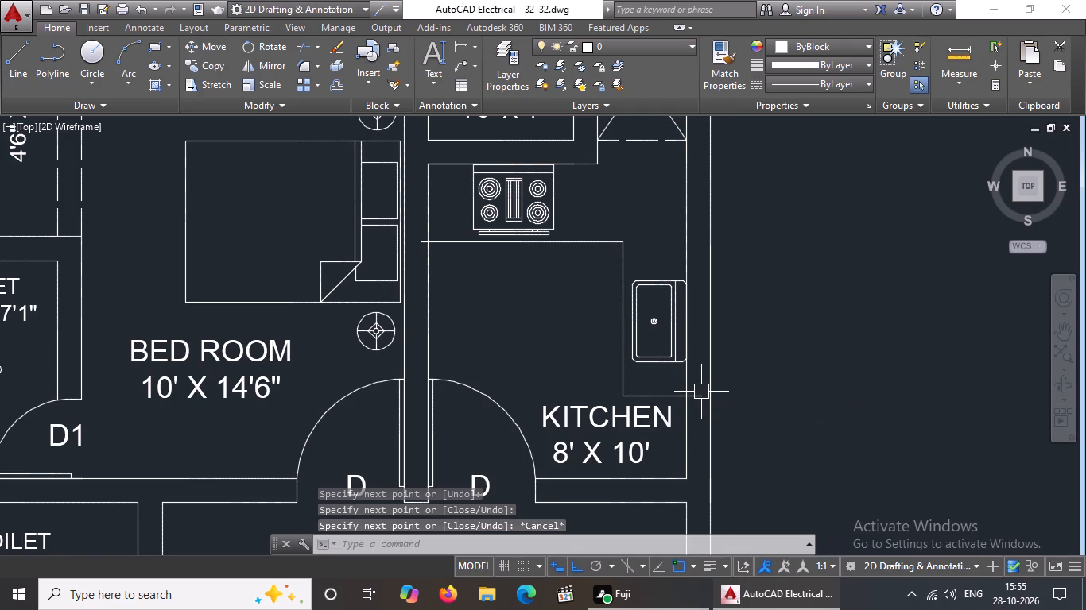
Trim the kitchen counter outline's two overshooting ends back to the inner wall lines beside the sink and beside the range.
{"action": "key", "text": "t"}
{"action": "key", "text": "r"}
{"action": "key", "text": "Return"}
{"action": "key", "text": "Return"}
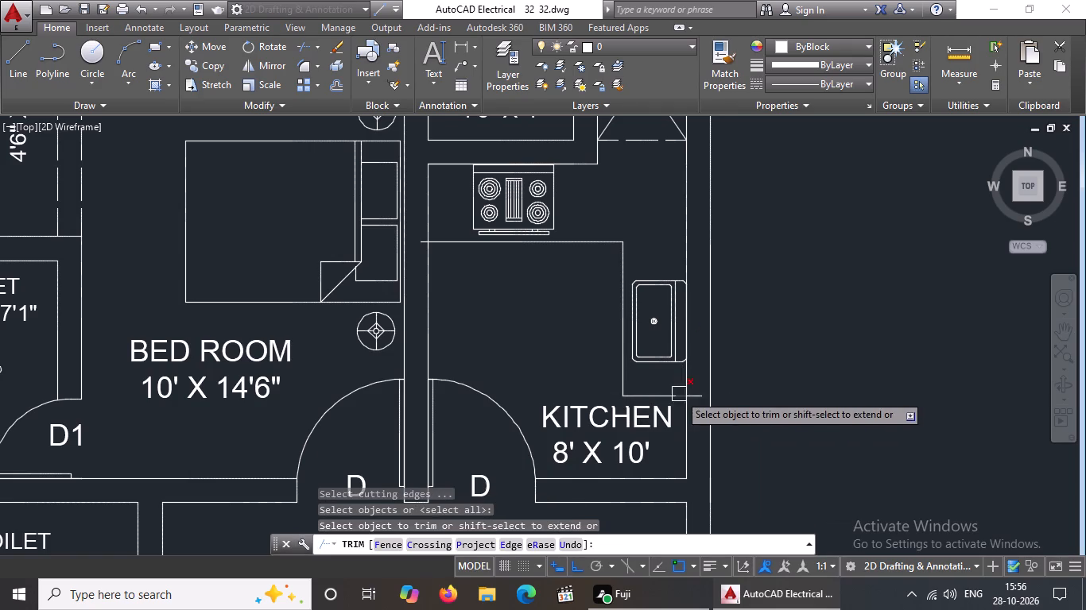
{"action": "scroll", "coordinate": [705, 397], "scroll_direction": "up", "scroll_amount": 1}
{"action": "left_click", "coordinate": [692, 400]}
{"action": "scroll", "coordinate": [564, 379], "scroll_direction": "down", "scroll_amount": 2}
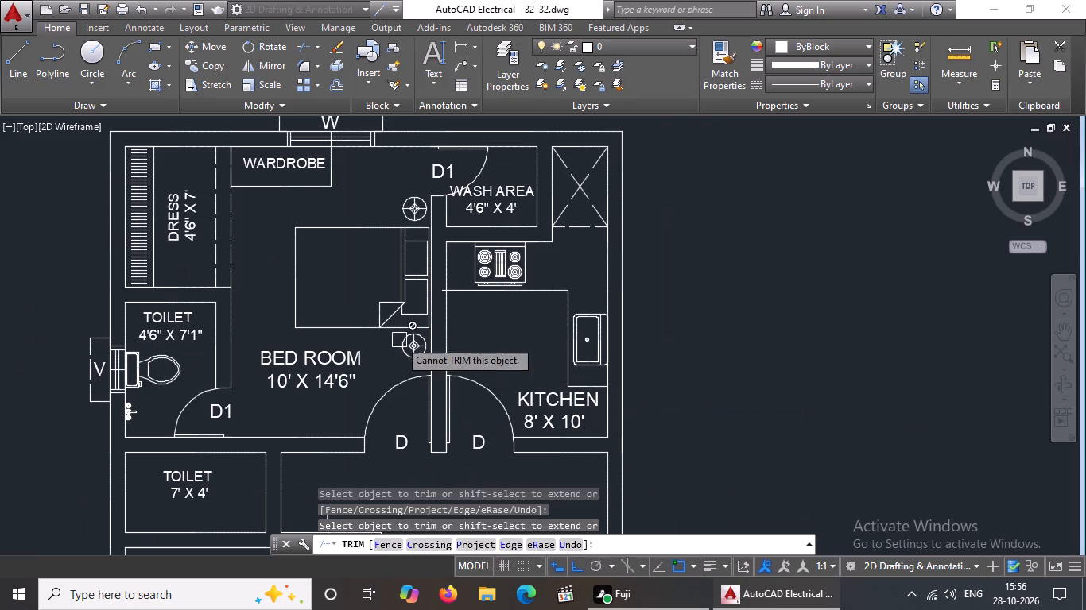
{"action": "scroll", "coordinate": [423, 295], "scroll_direction": "up", "scroll_amount": 2}
{"action": "left_click", "coordinate": [467, 283]}
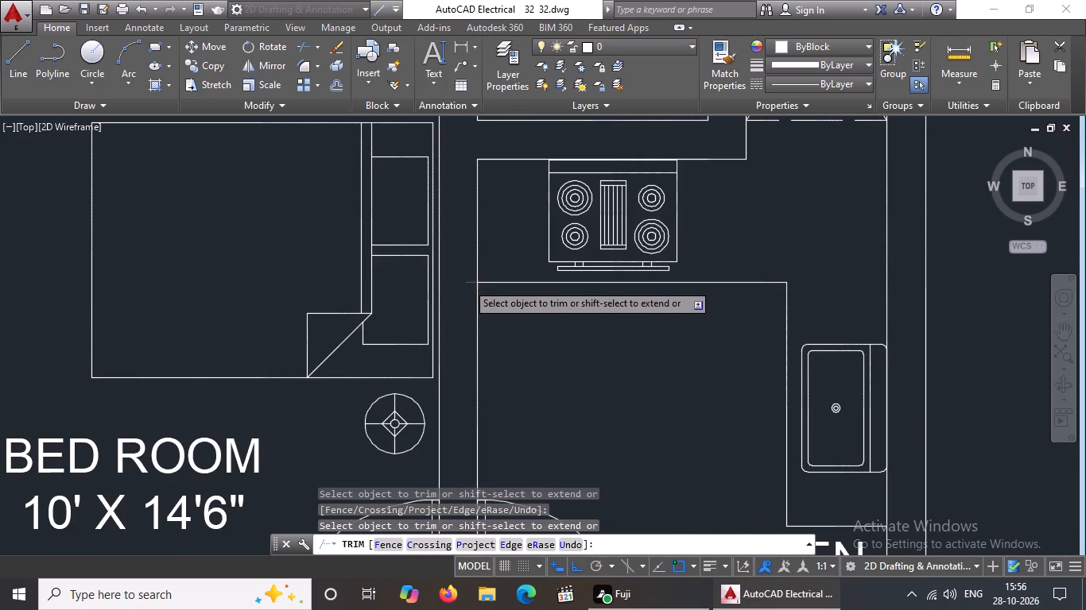
{"action": "key", "text": "Escape"}
Nudge the range-oven block slightly off the wall behind it and toward the sink side, finishing with Ortho off.
{"action": "left_click", "coordinate": [595, 264]}
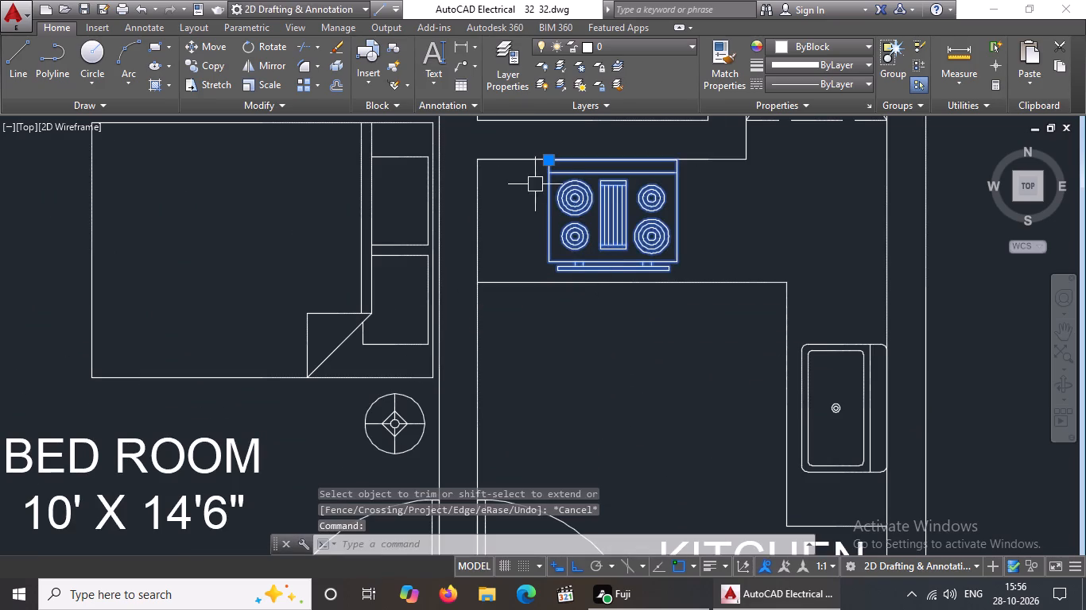
{"action": "left_click", "coordinate": [549, 159]}
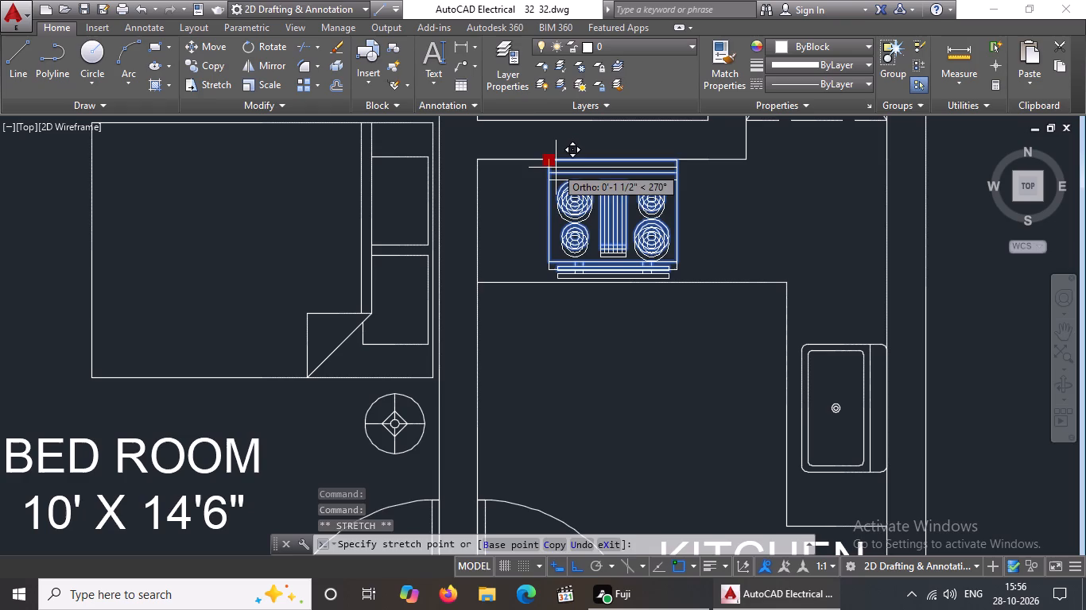
{"action": "left_click", "coordinate": [556, 168]}
{"action": "key", "text": "Escape"}
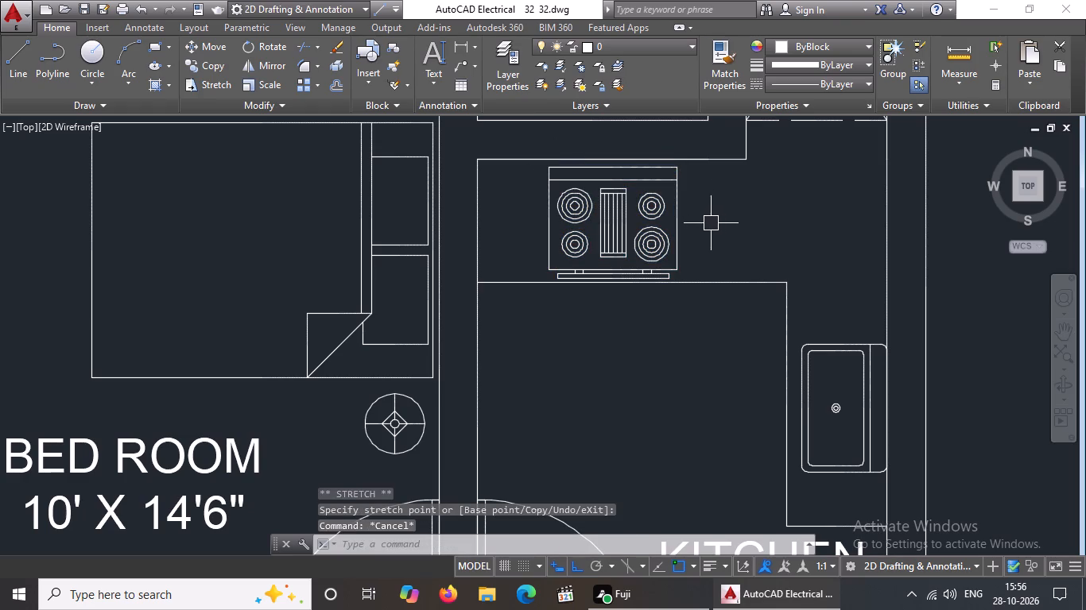
{"action": "left_click", "coordinate": [631, 215]}
{"action": "left_click", "coordinate": [547, 166]}
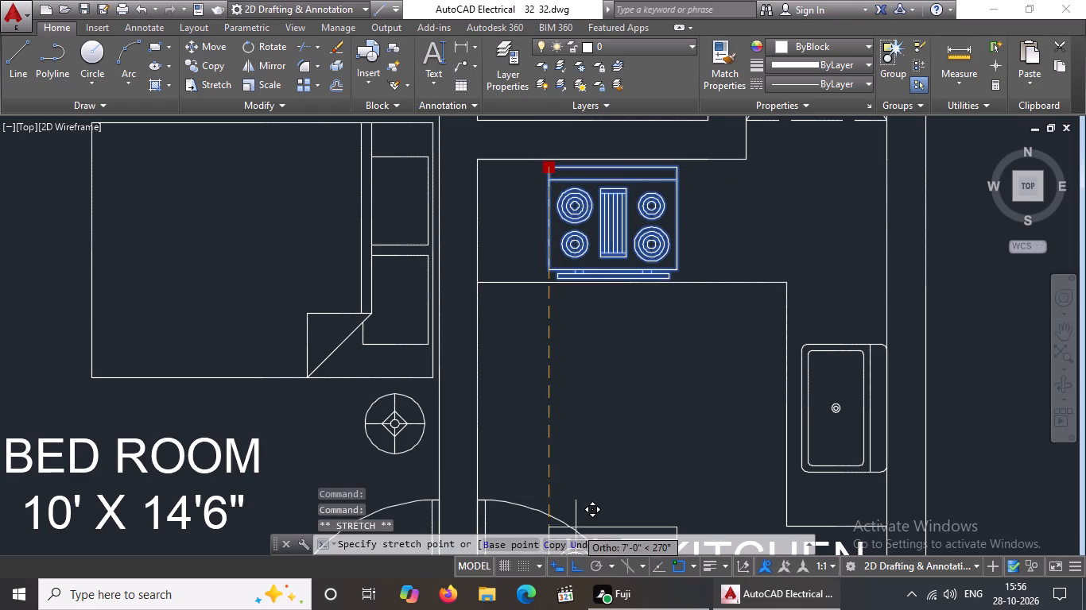
{"action": "left_click", "coordinate": [570, 563]}
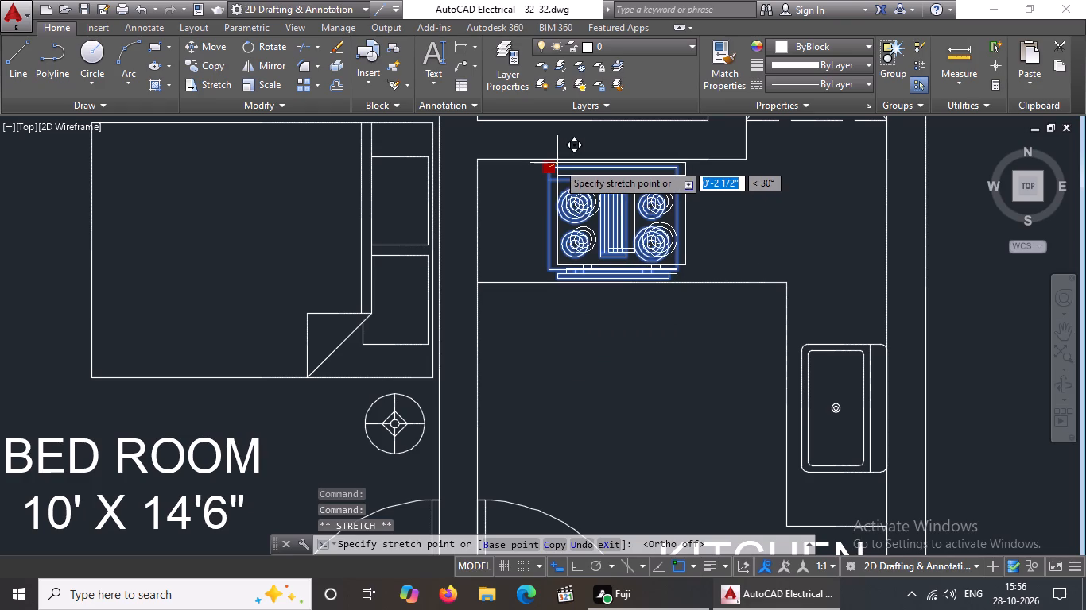
{"action": "left_click", "coordinate": [557, 163]}
{"action": "key", "text": "Escape"}
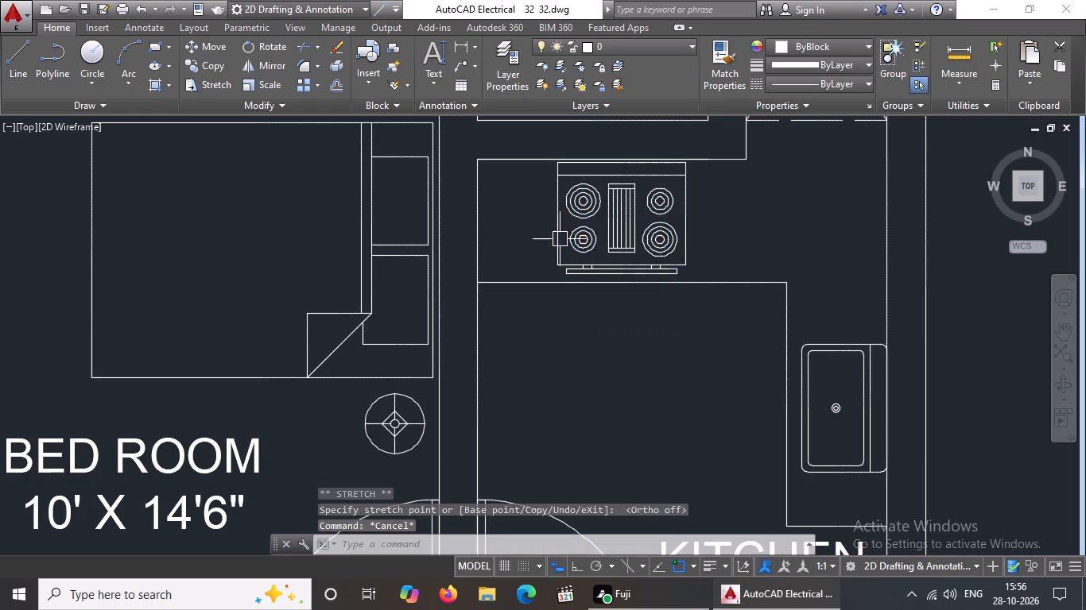
Shift the kitchen sink slightly down and off the outer wall's inner line, keeping it within the counter.
{"action": "left_click", "coordinate": [828, 415]}
{"action": "left_click", "coordinate": [886, 414]}
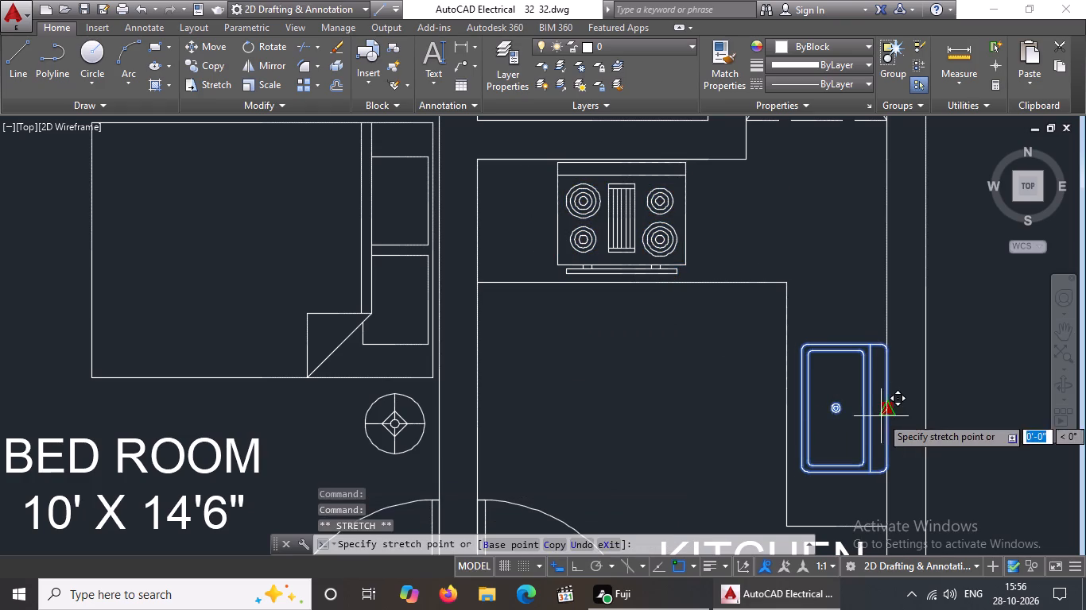
{"action": "left_click", "coordinate": [883, 415]}
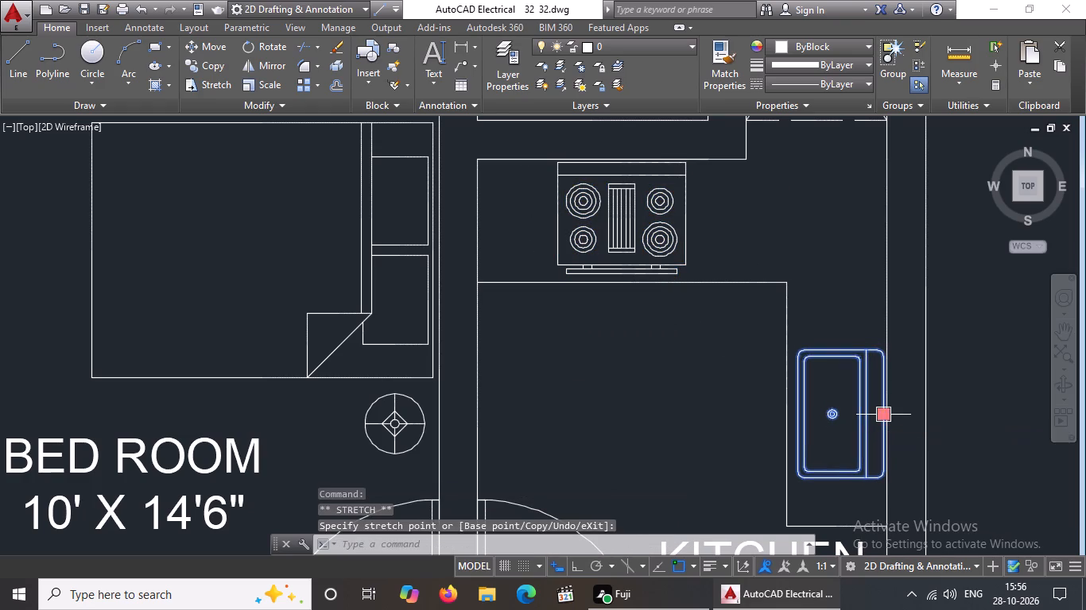
{"action": "key", "text": "Escape"}
Move the first floor KITCHEN 8' X 10' label off the counter line into the clear floor between the counter and the door.
{"action": "scroll", "coordinate": [848, 396], "scroll_direction": "down", "scroll_amount": 4}
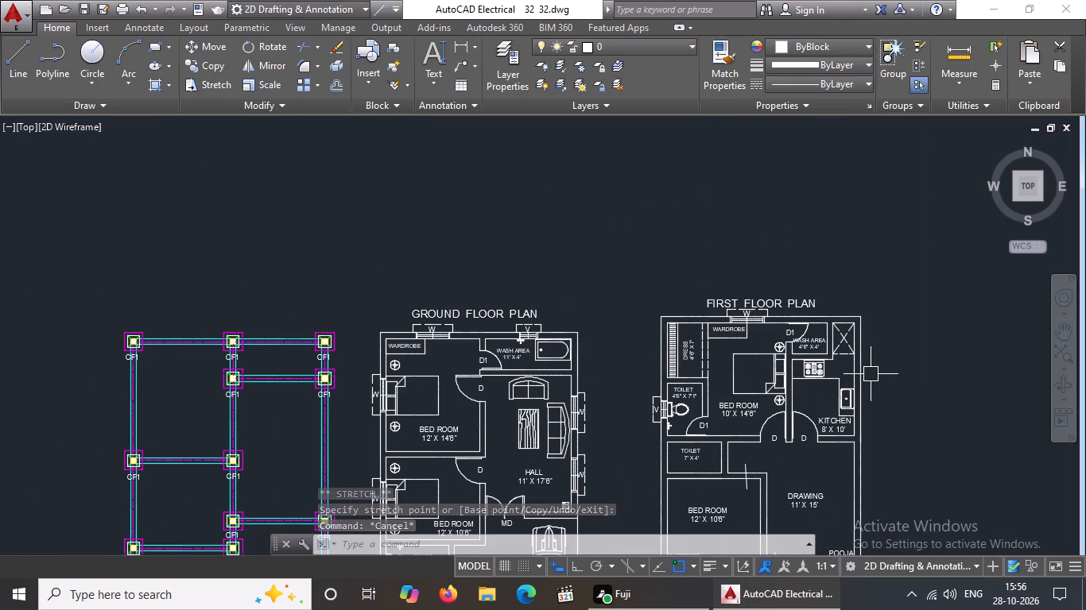
{"action": "scroll", "coordinate": [855, 455], "scroll_direction": "up", "scroll_amount": 2}
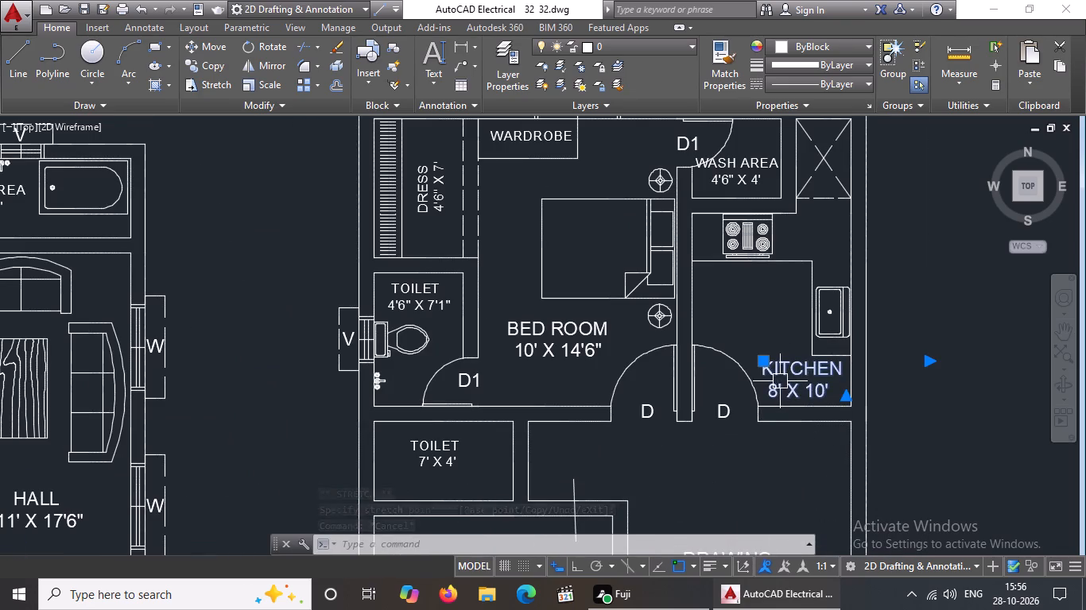
{"action": "left_click", "coordinate": [780, 381]}
{"action": "left_click", "coordinate": [760, 360]}
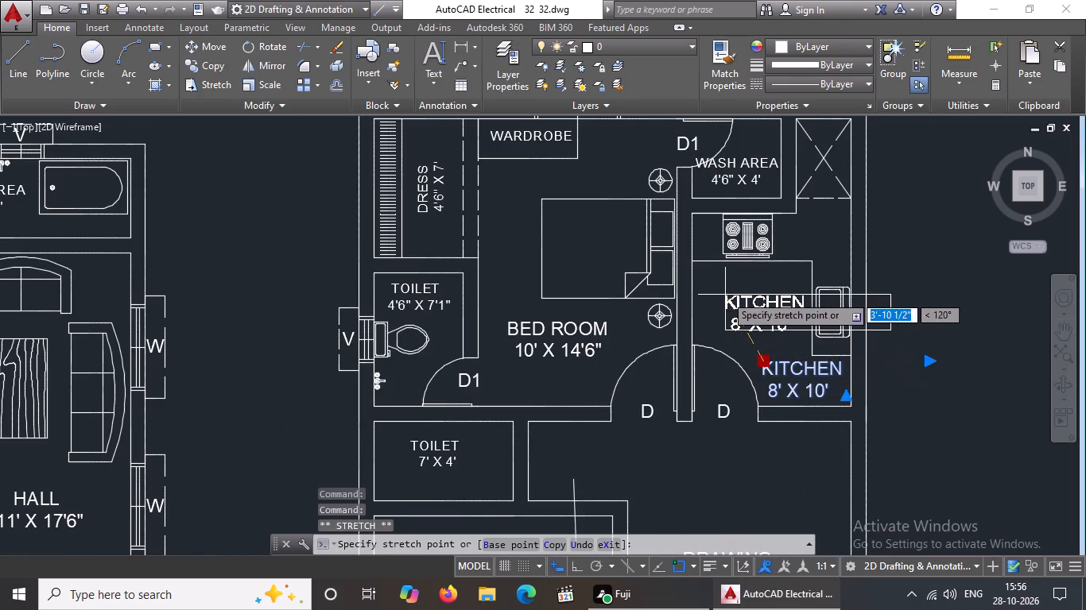
{"action": "left_click", "coordinate": [725, 294]}
{"action": "left_click", "coordinate": [727, 295]}
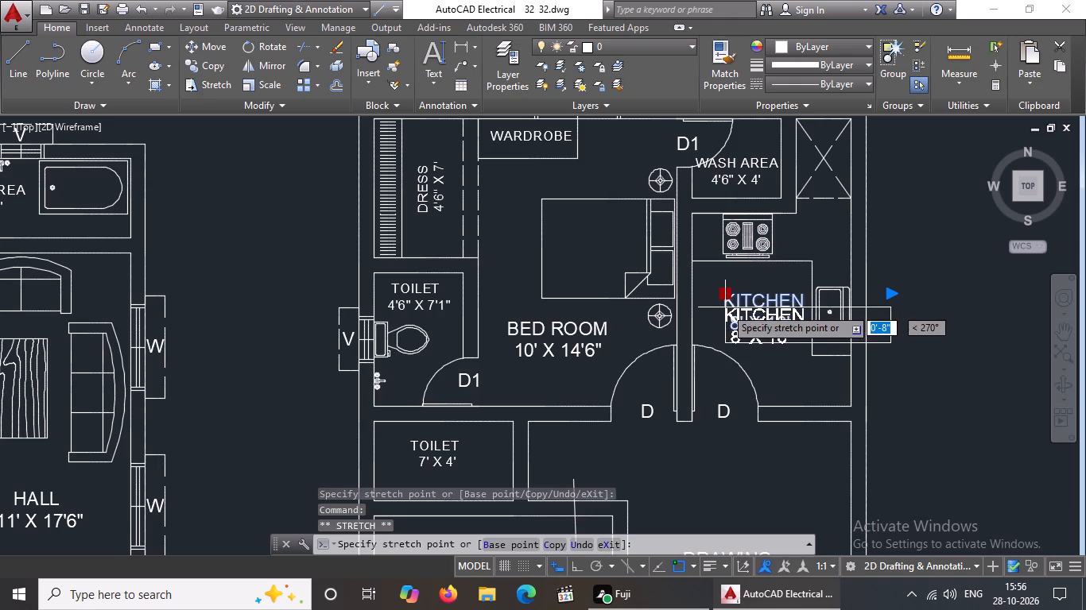
{"action": "left_click", "coordinate": [725, 307]}
{"action": "key", "text": "Escape"}
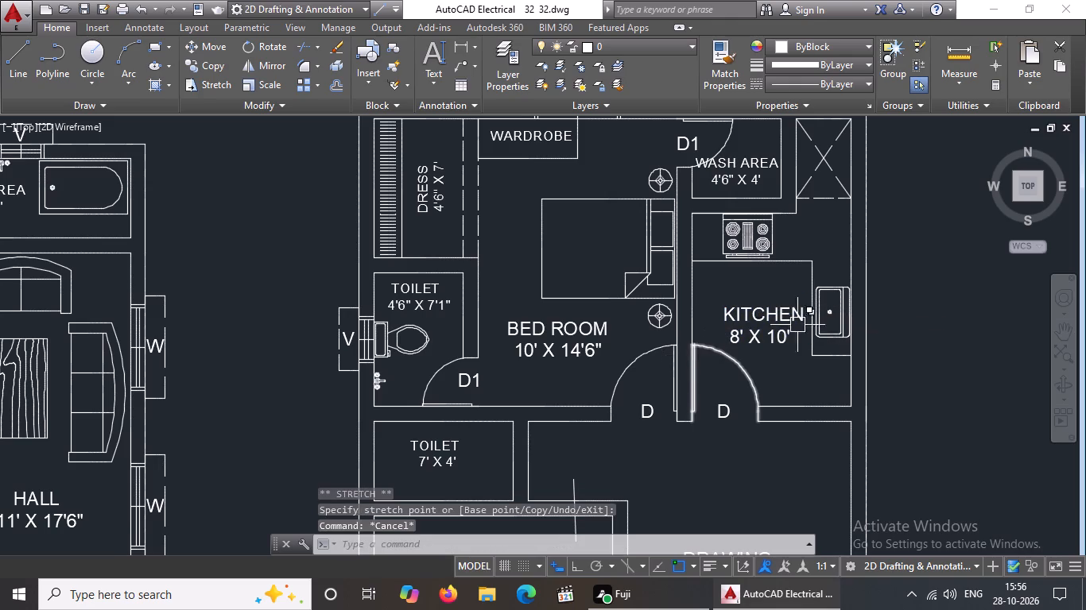
Start the pooja outline with a 3' line along the drawing room's bottom wall from its outer-wall corner, with Ortho on.
{"action": "middle_click_drag", "start_coordinate": [806, 319], "coordinate": [742, 273]}
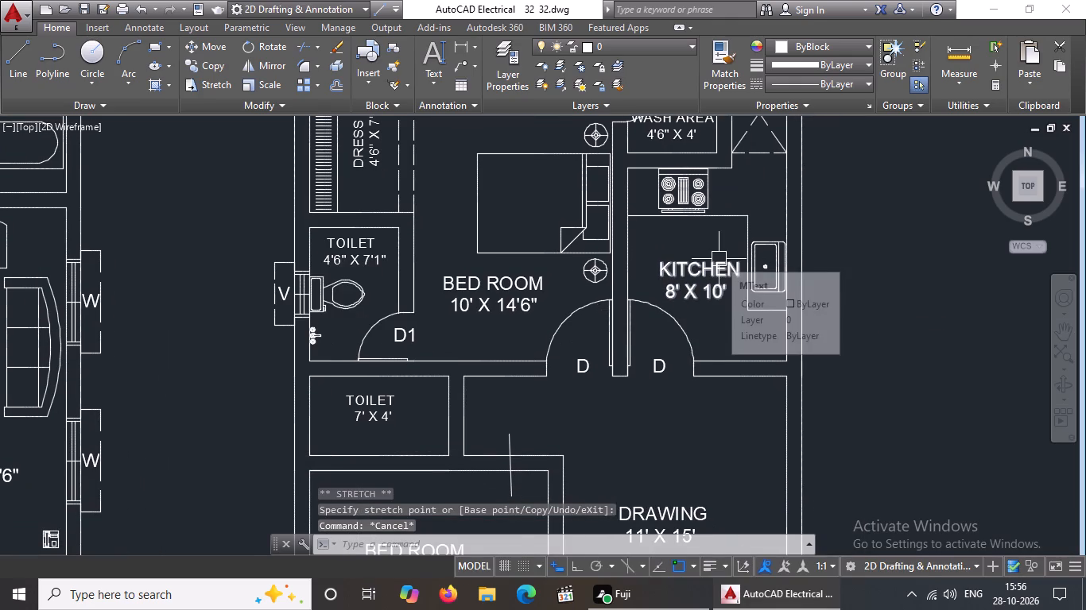
{"action": "scroll", "coordinate": [719, 259], "scroll_direction": "down", "scroll_amount": 1}
{"action": "middle_click_drag", "start_coordinate": [696, 450], "coordinate": [722, 378]}
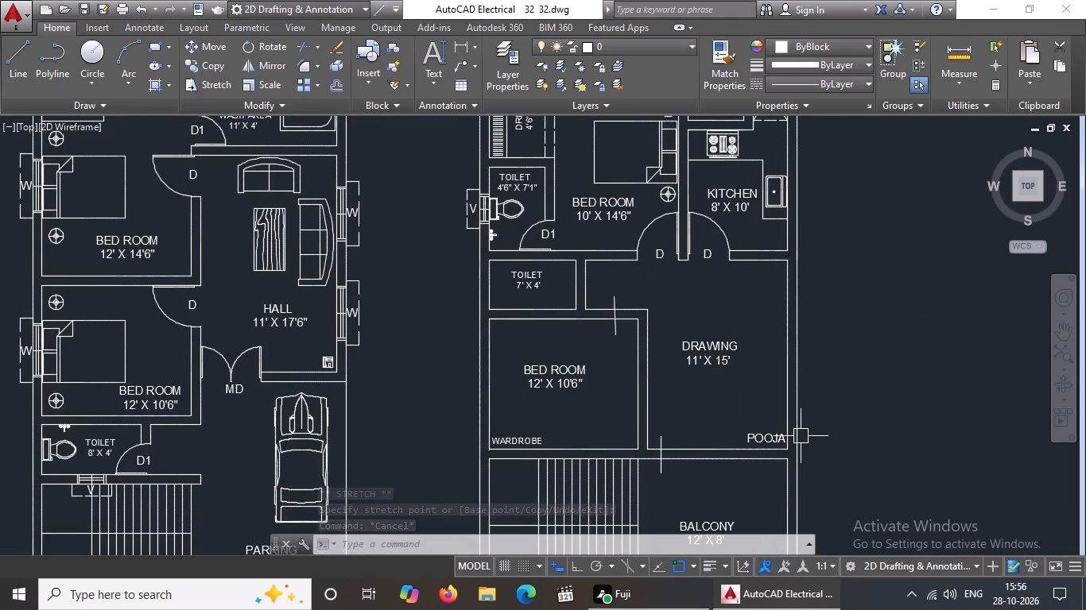
{"action": "key", "text": "Escape"}
{"action": "left_click", "coordinate": [21, 59]}
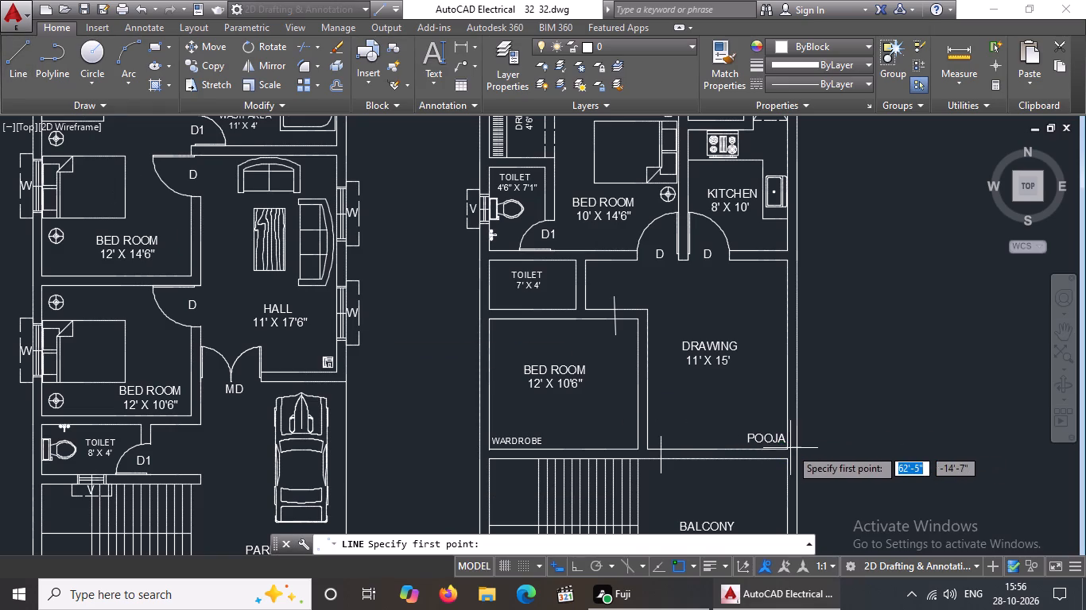
{"action": "left_click", "coordinate": [783, 450]}
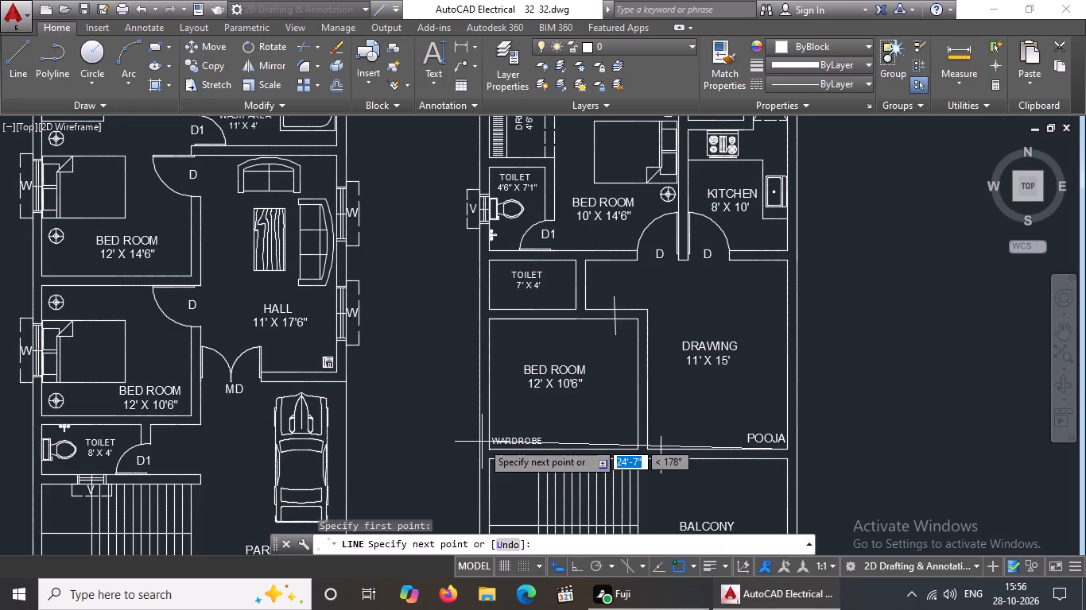
{"action": "left_click", "coordinate": [575, 564]}
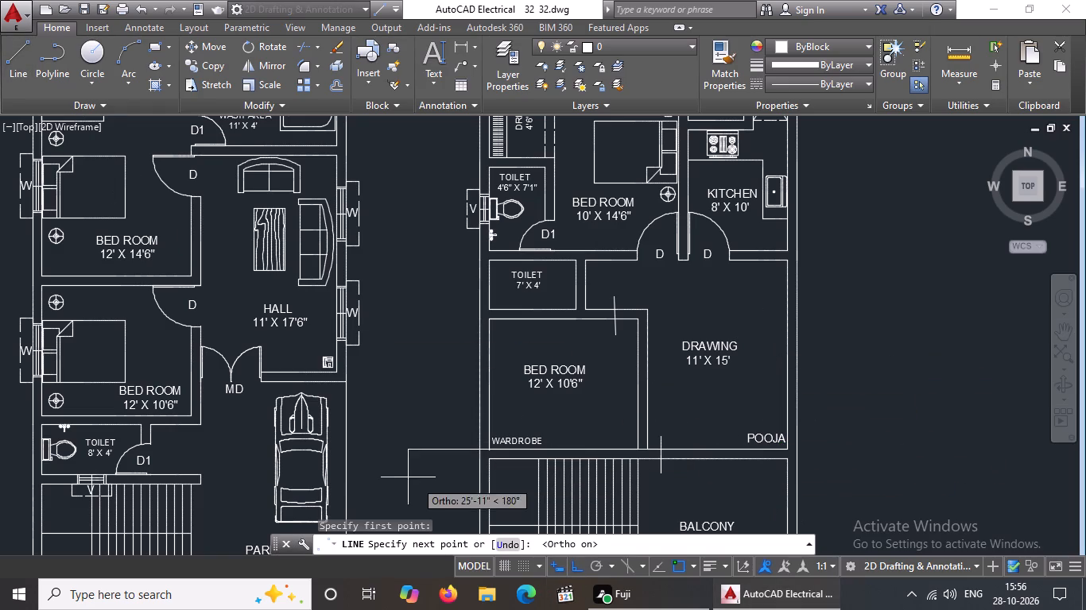
{"action": "type", "text": "3'"}
{"action": "key", "text": "Return"}
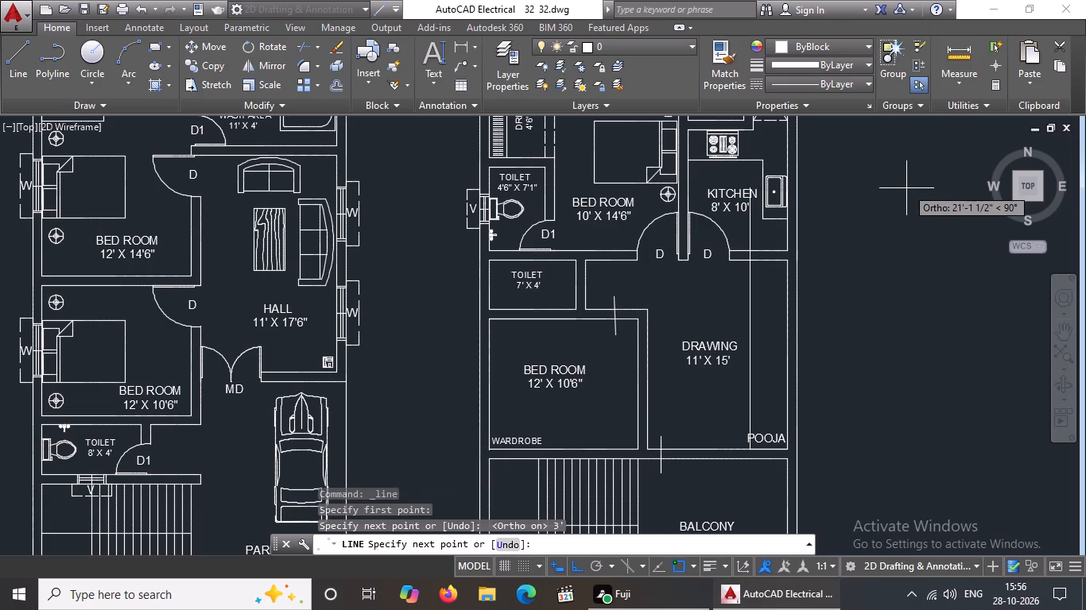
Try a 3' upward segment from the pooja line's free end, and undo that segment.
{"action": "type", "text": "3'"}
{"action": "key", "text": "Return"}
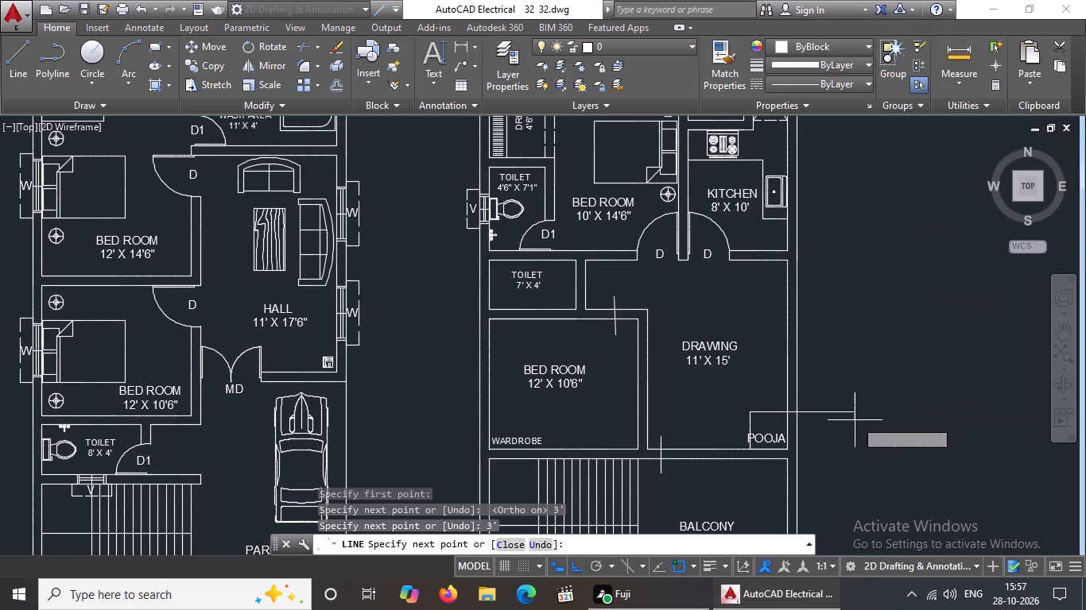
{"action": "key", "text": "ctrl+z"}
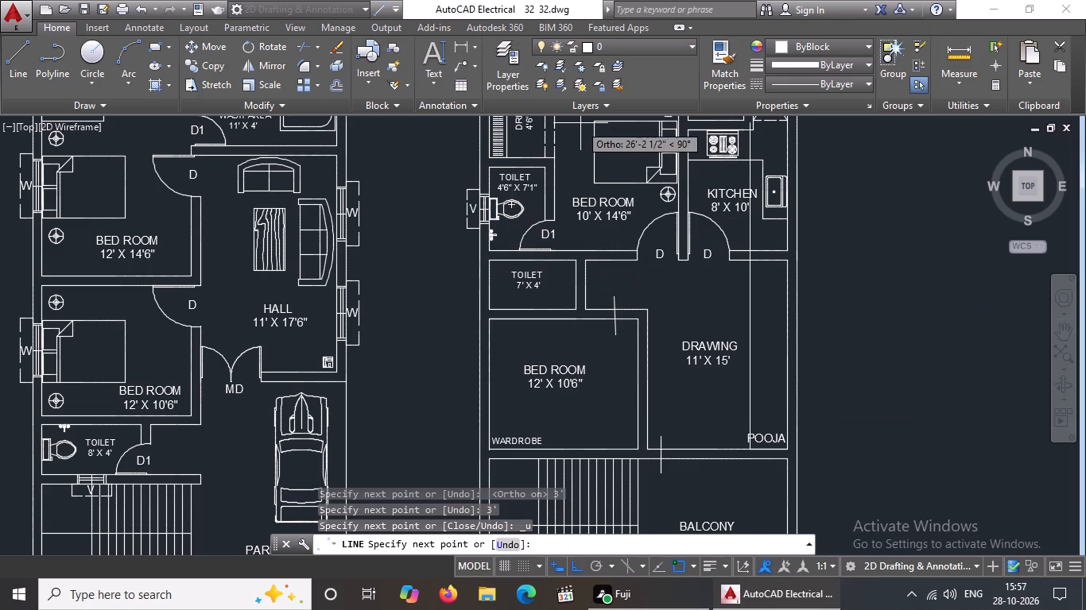
Complete the pooja outline with a 2' segment upward and a 3' segment back to the outer wall.
{"action": "type", "text": "2'"}
{"action": "key", "text": "Return"}
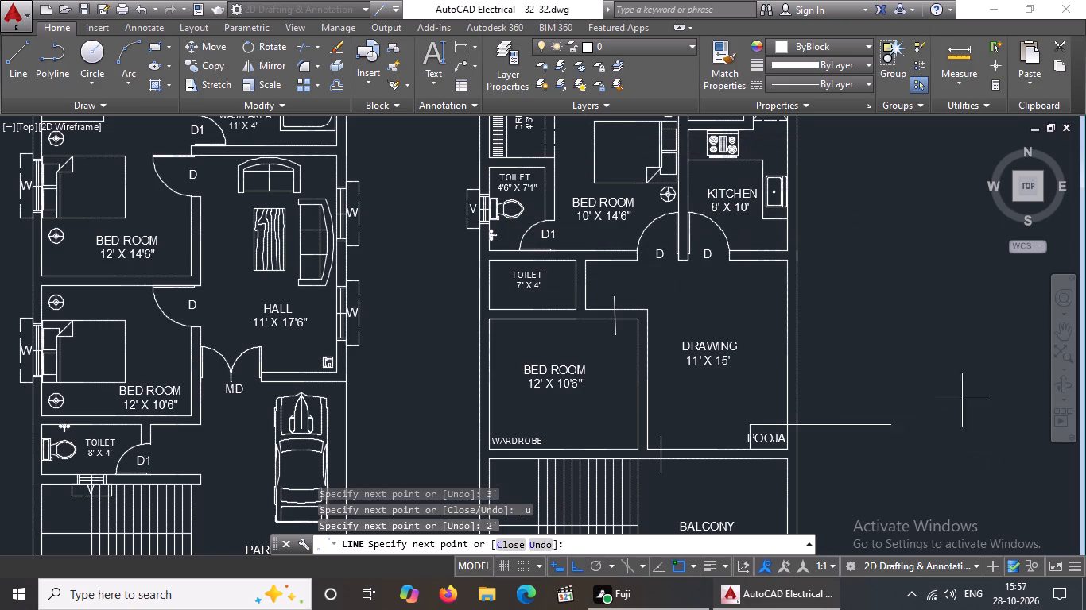
{"action": "type", "text": "3'"}
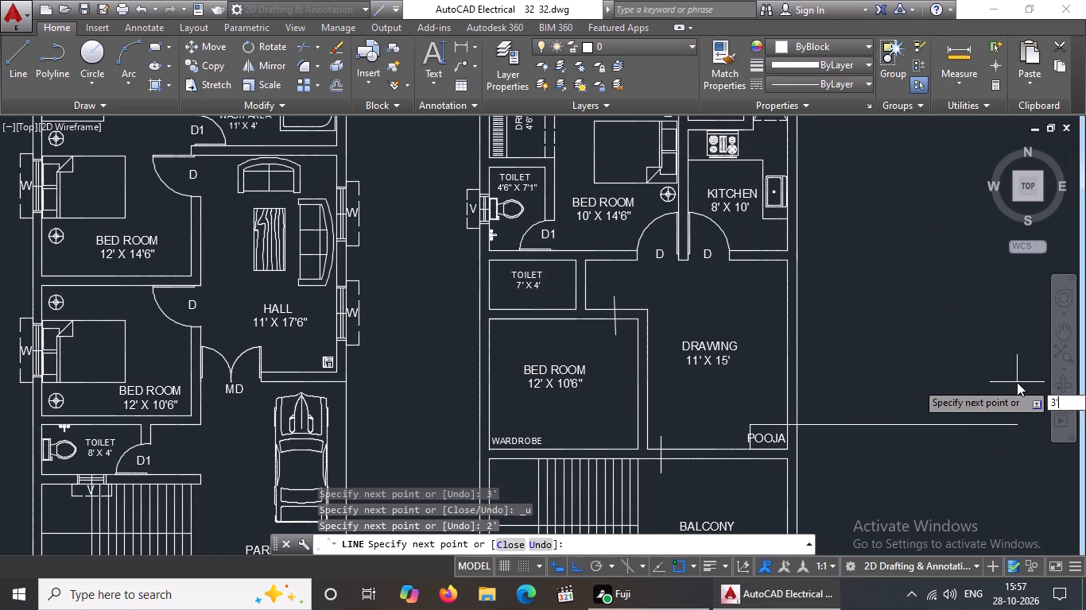
{"action": "key", "text": "Return"}
{"action": "key", "text": "Return"}
With Ortho off, move the POOJA label to start at the pooja outline's left side, just above the drawing room's bottom wall.
{"action": "scroll", "coordinate": [855, 448], "scroll_direction": "up", "scroll_amount": 3}
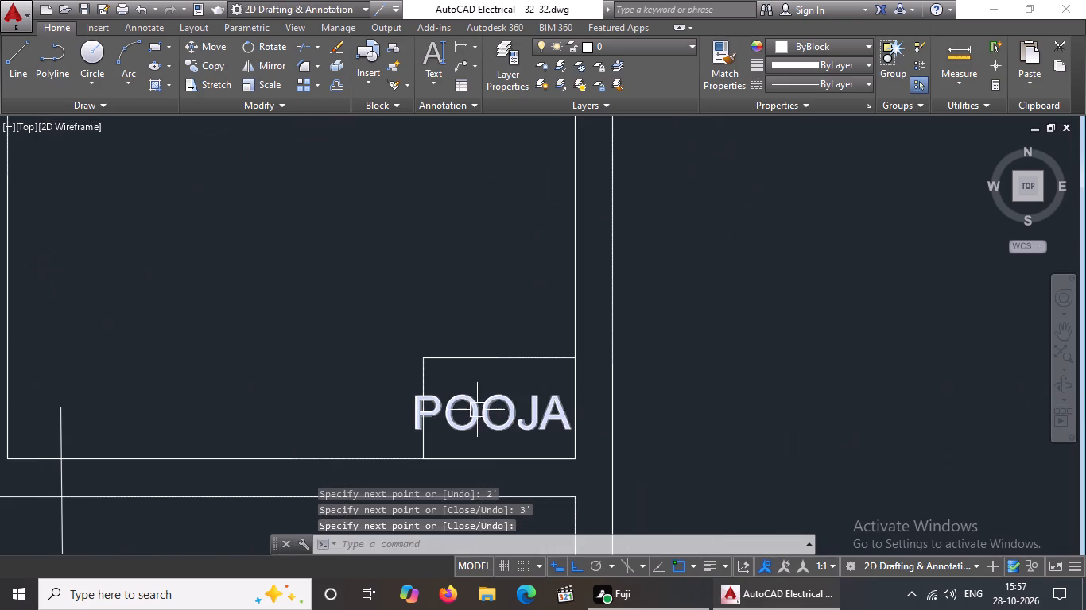
{"action": "left_click", "coordinate": [475, 406]}
{"action": "left_click", "coordinate": [412, 391]}
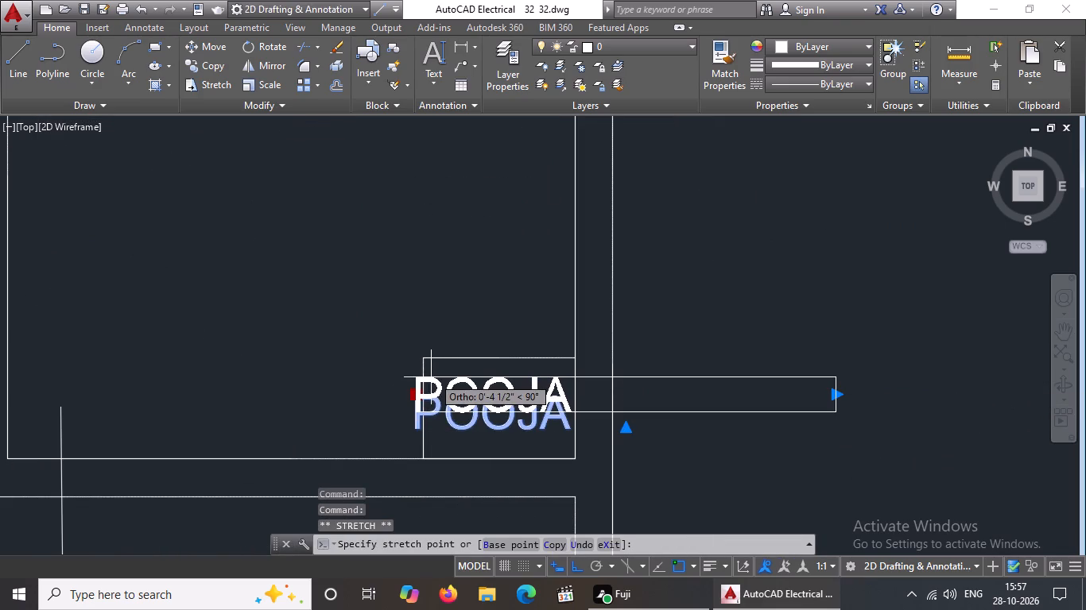
{"action": "left_click", "coordinate": [580, 562]}
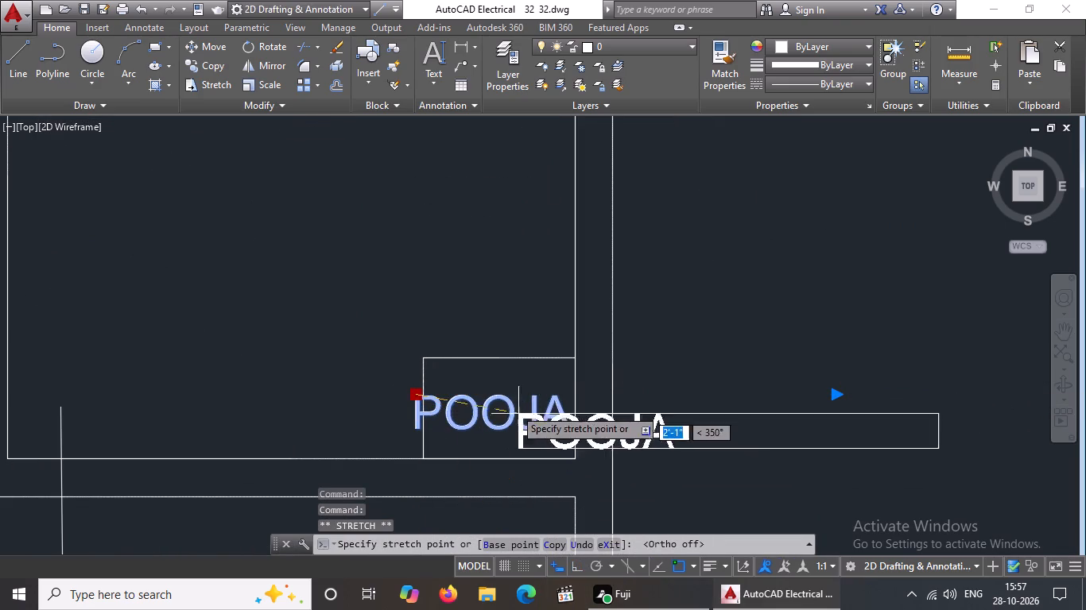
{"action": "left_click", "coordinate": [424, 380]}
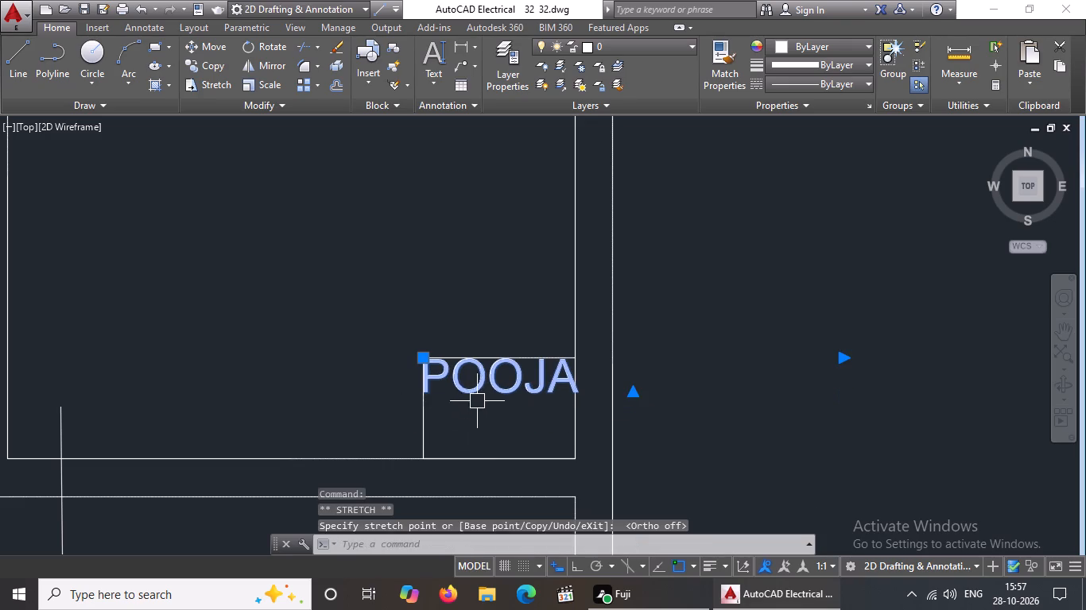
{"action": "left_click", "coordinate": [482, 388]}
{"action": "left_click", "coordinate": [426, 355]}
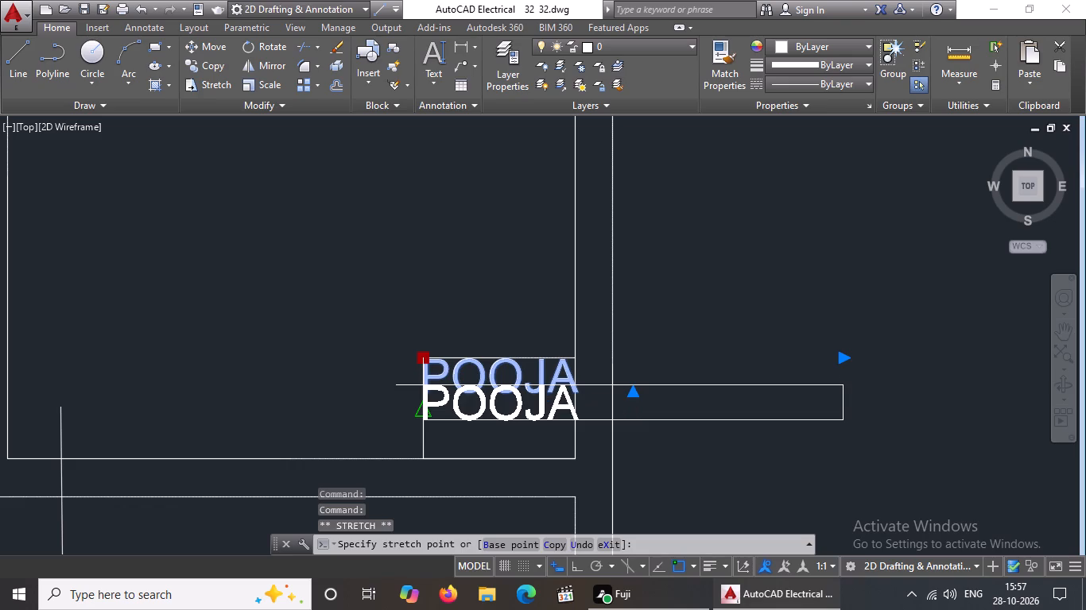
{"action": "left_click", "coordinate": [423, 385]}
{"action": "key", "text": "Escape"}
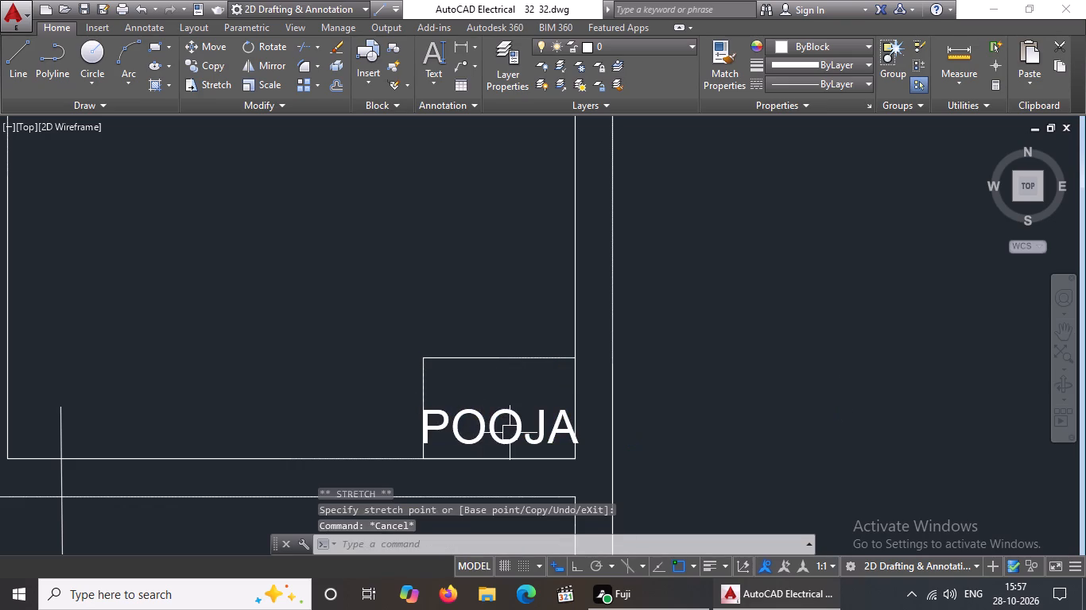
Nudge the POOJA label up to about mid-height of the pooja outline, centred between its two sides.
{"action": "left_click", "coordinate": [510, 432]}
{"action": "left_click", "coordinate": [428, 410]}
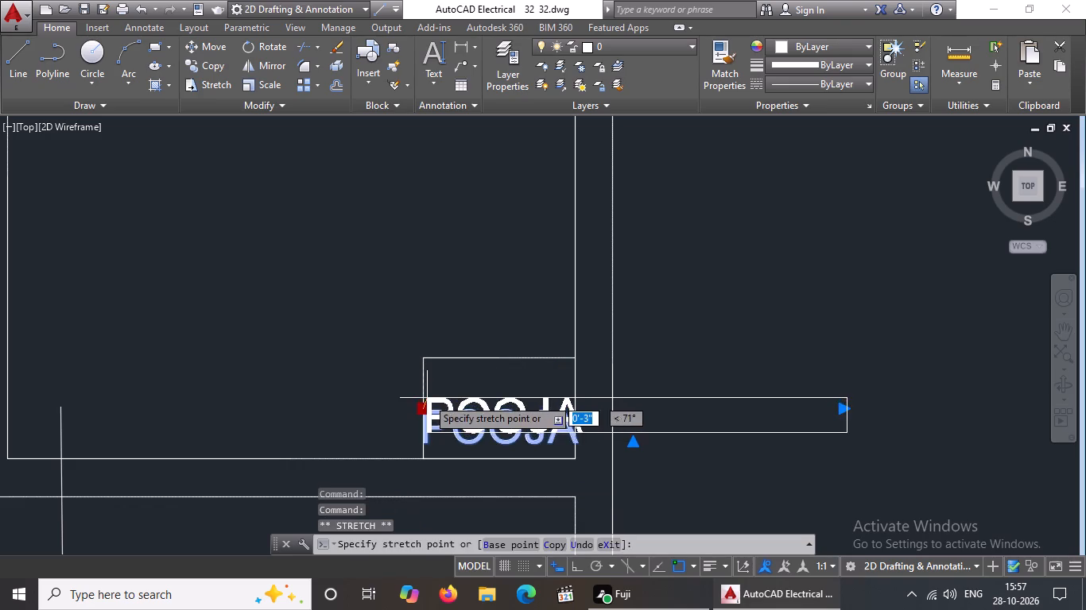
{"action": "left_click", "coordinate": [427, 398]}
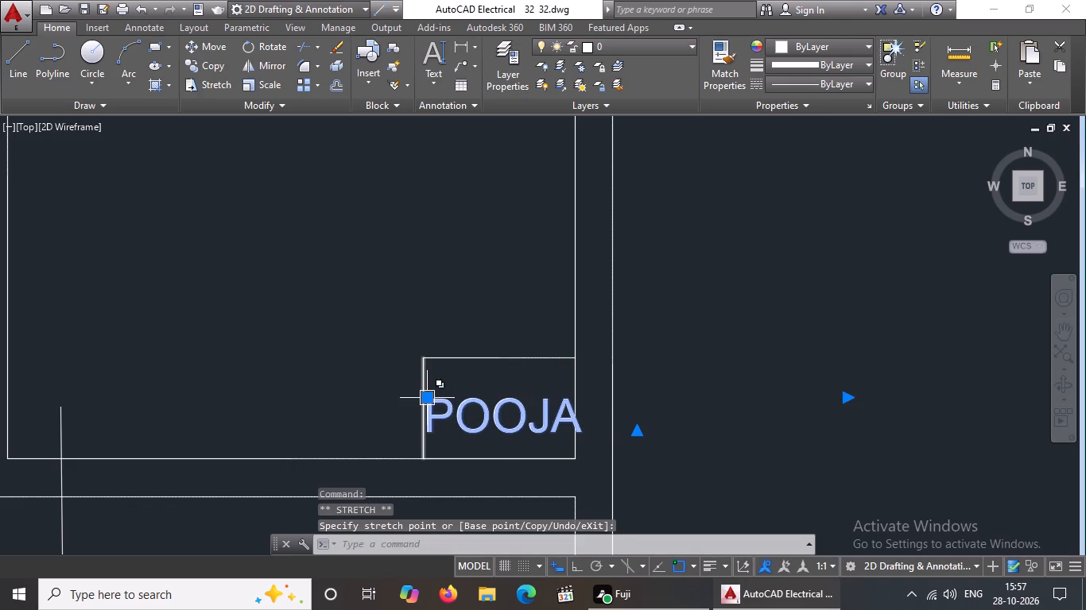
{"action": "left_click", "coordinate": [425, 396]}
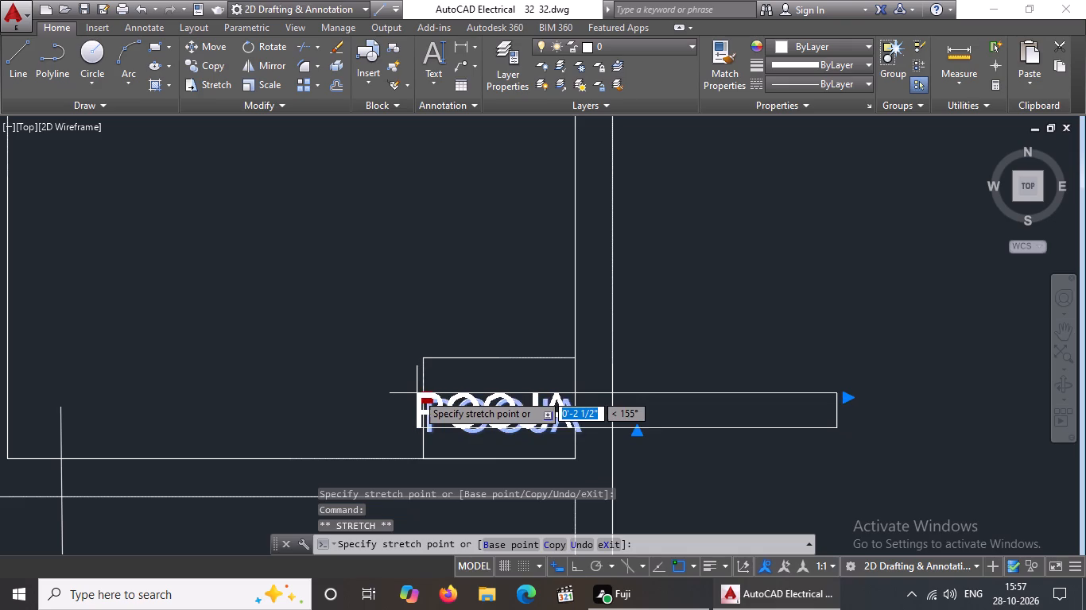
{"action": "scroll", "coordinate": [418, 395], "scroll_direction": "up", "scroll_amount": 2}
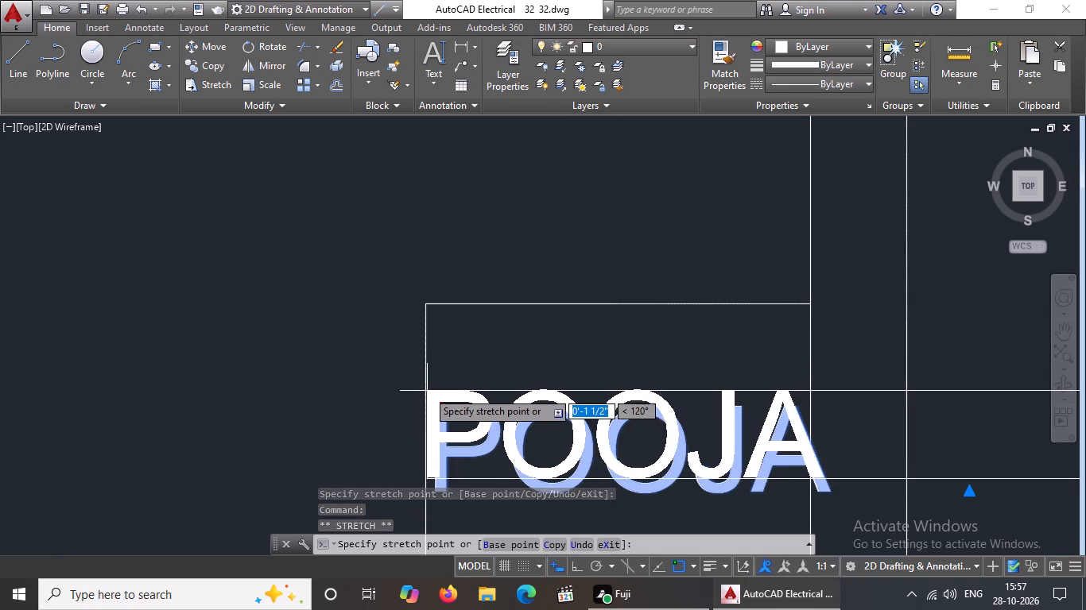
{"action": "left_click", "coordinate": [427, 391]}
{"action": "scroll", "coordinate": [460, 391], "scroll_direction": "down", "scroll_amount": 3}
{"action": "key", "text": "Escape"}
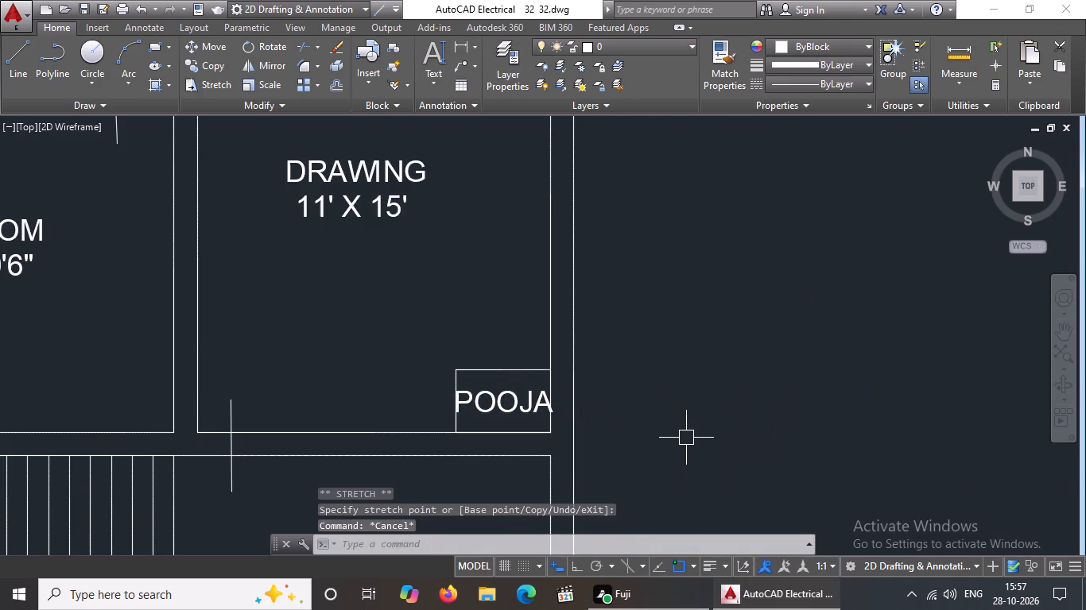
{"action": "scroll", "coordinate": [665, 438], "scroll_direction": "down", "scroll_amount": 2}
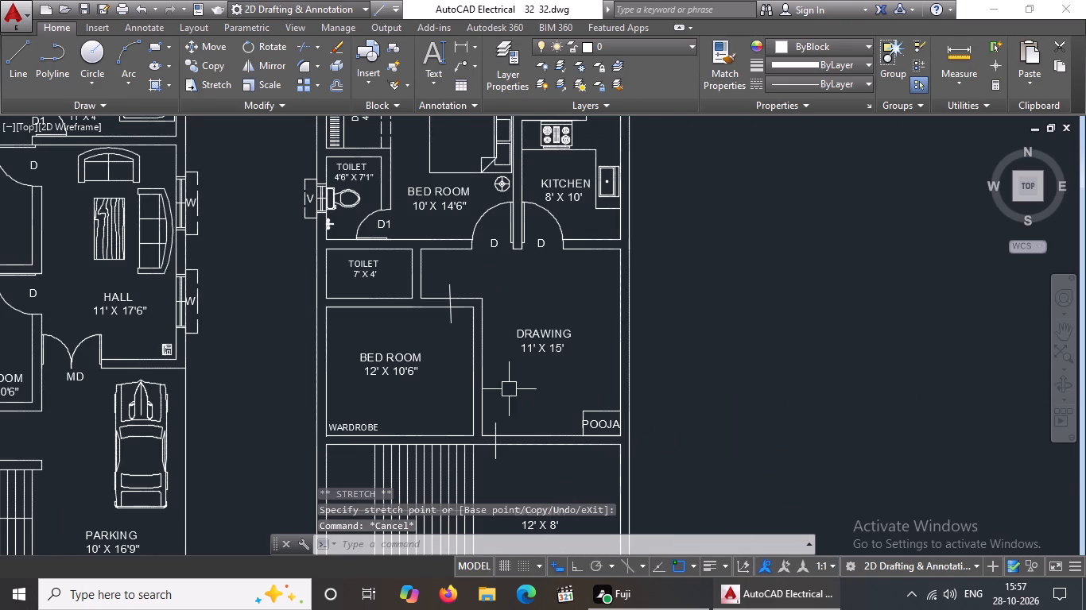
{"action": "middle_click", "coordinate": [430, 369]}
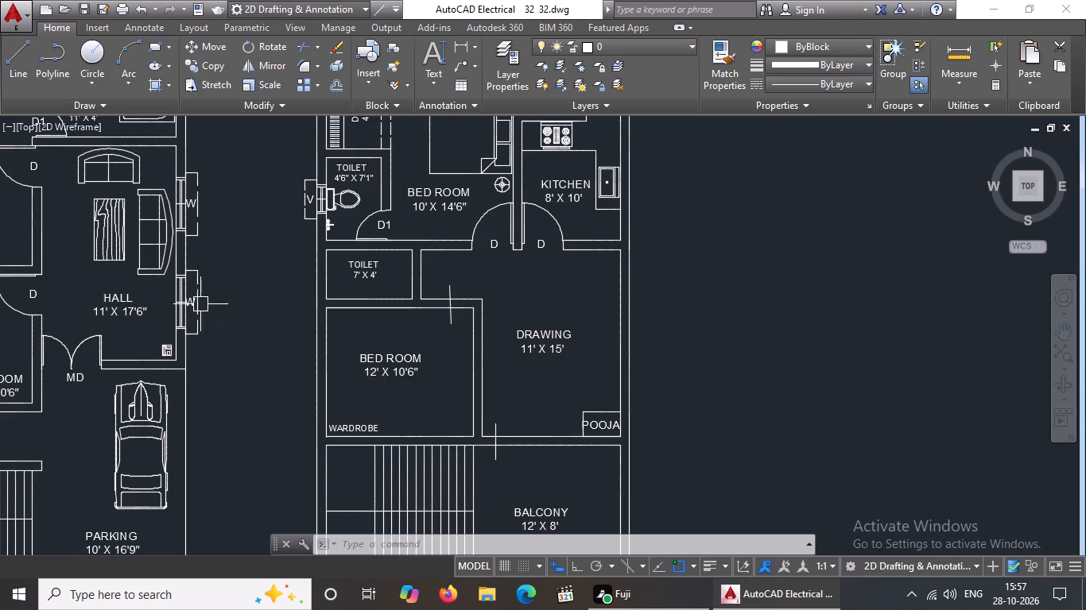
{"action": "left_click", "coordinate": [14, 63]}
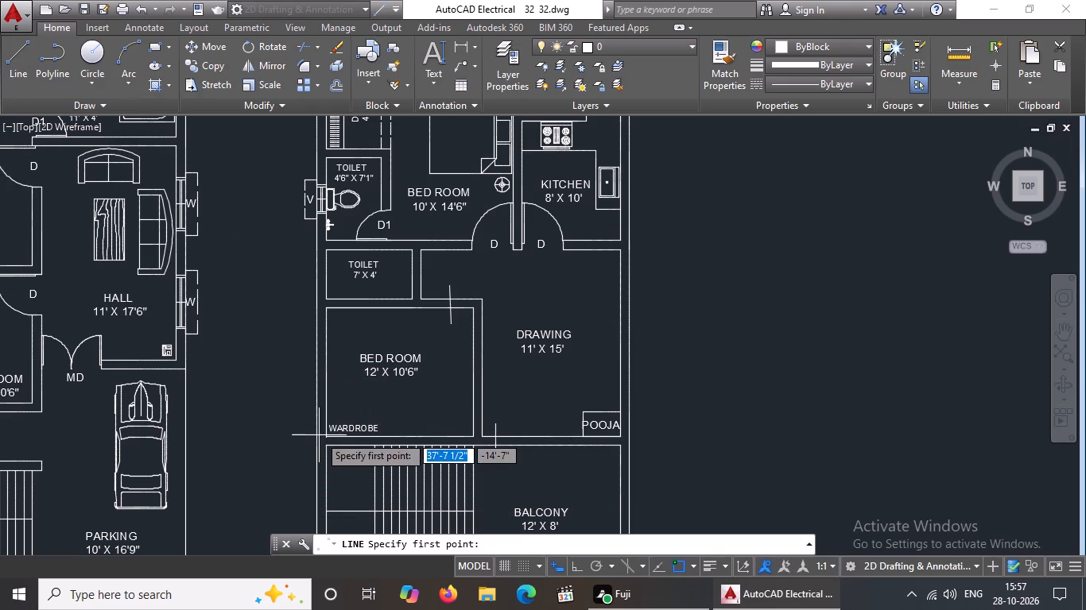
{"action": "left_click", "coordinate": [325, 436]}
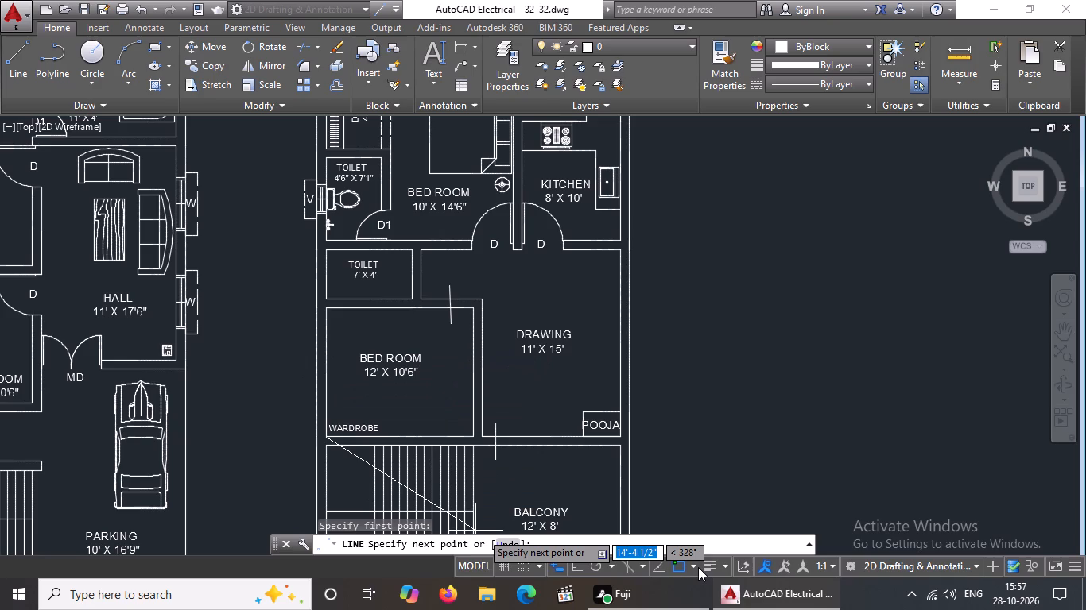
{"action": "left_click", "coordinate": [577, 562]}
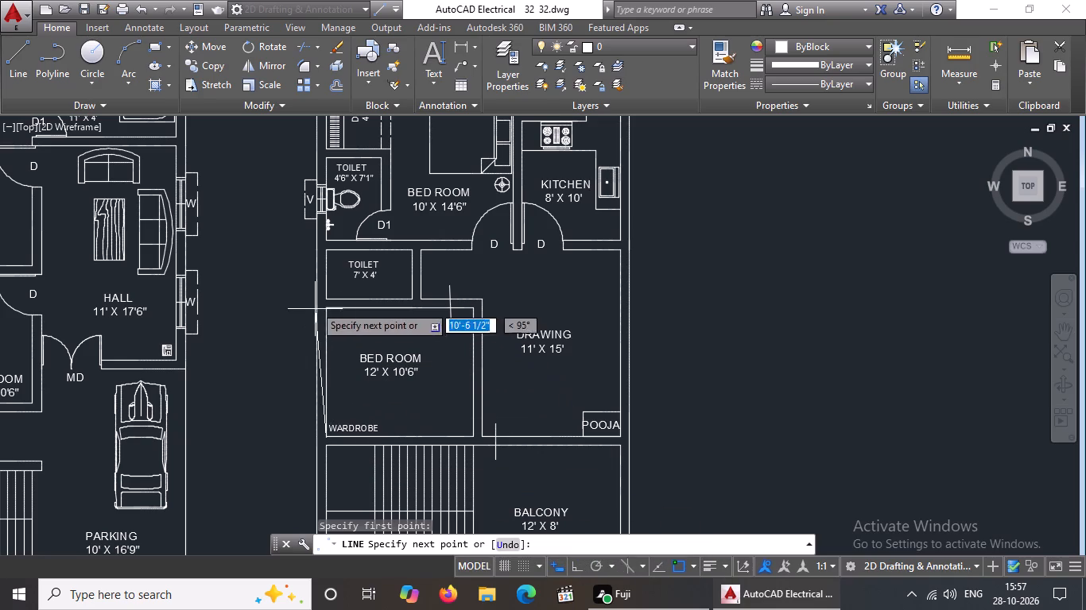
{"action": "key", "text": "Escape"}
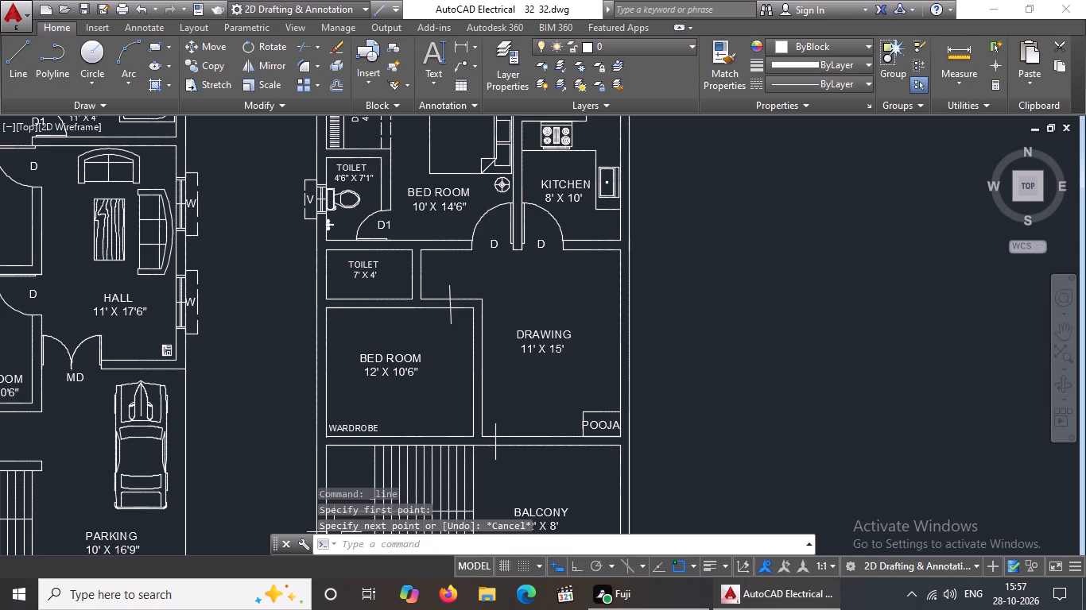
Outline the wardrobe from the 12' X 10'6" bedroom's lower-left corner with Ortho on: 2' up, 5' across and 2' down.
{"action": "key", "text": "l"}
{"action": "key", "text": "Return"}
{"action": "scroll", "coordinate": [389, 473], "scroll_direction": "up", "scroll_amount": 3}
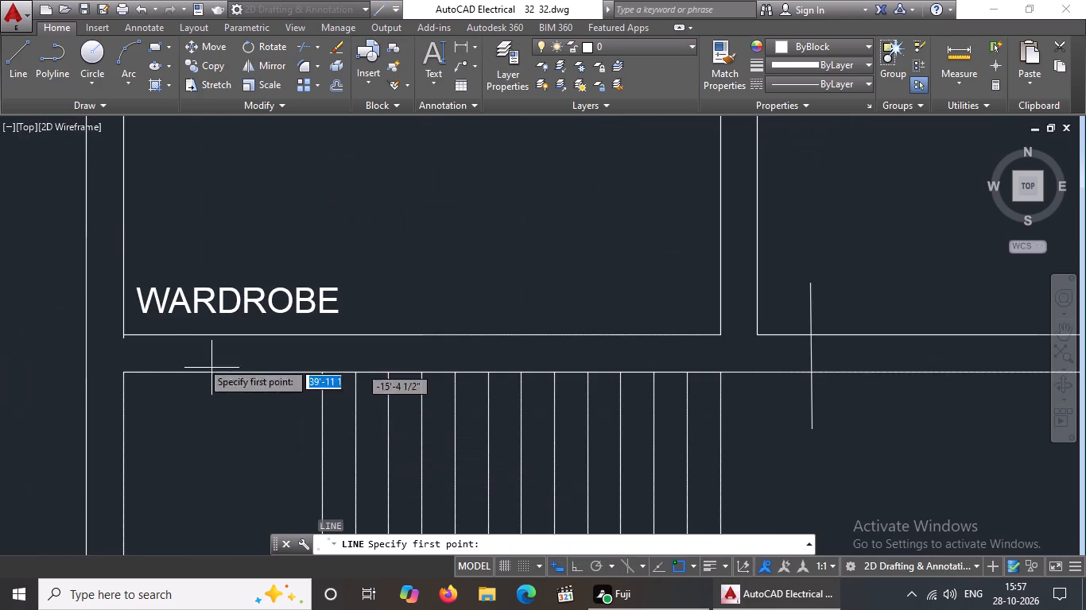
{"action": "left_click", "coordinate": [125, 336]}
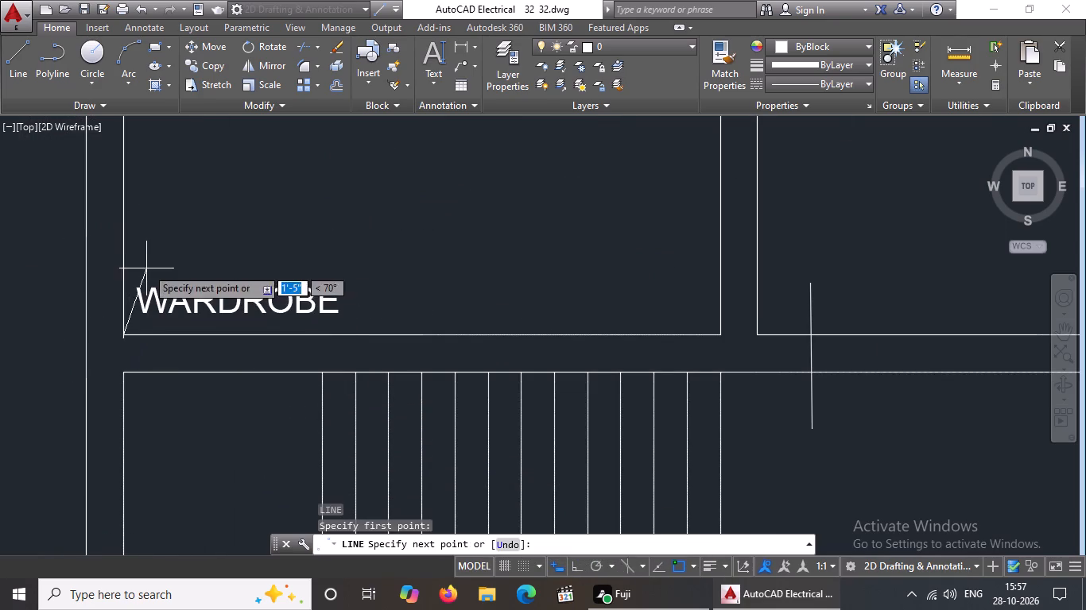
{"action": "left_click", "coordinate": [576, 560]}
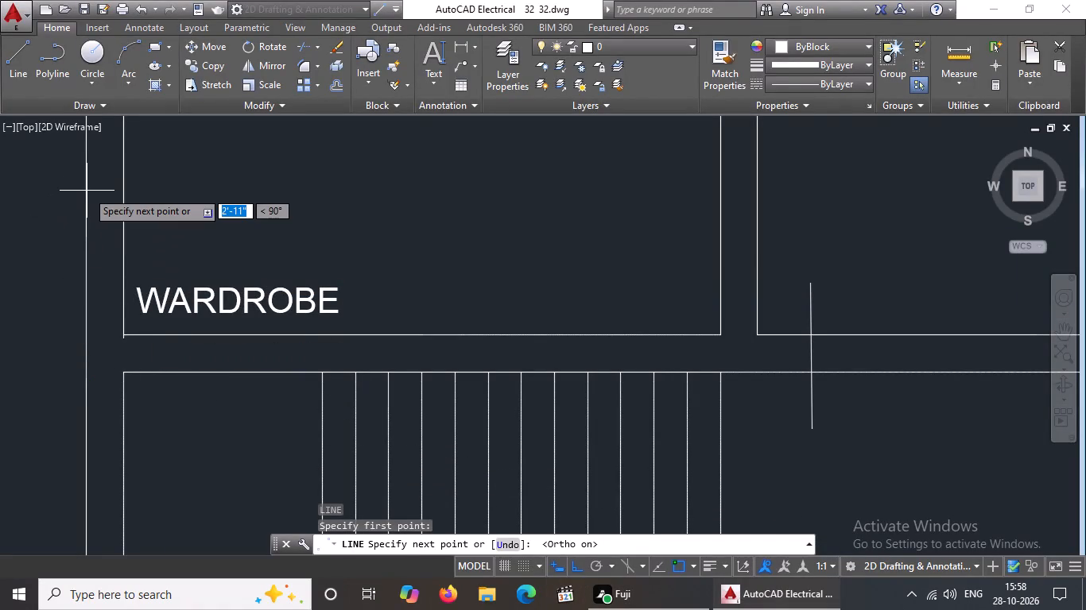
{"action": "type", "text": "2'"}
{"action": "key", "text": "Return"}
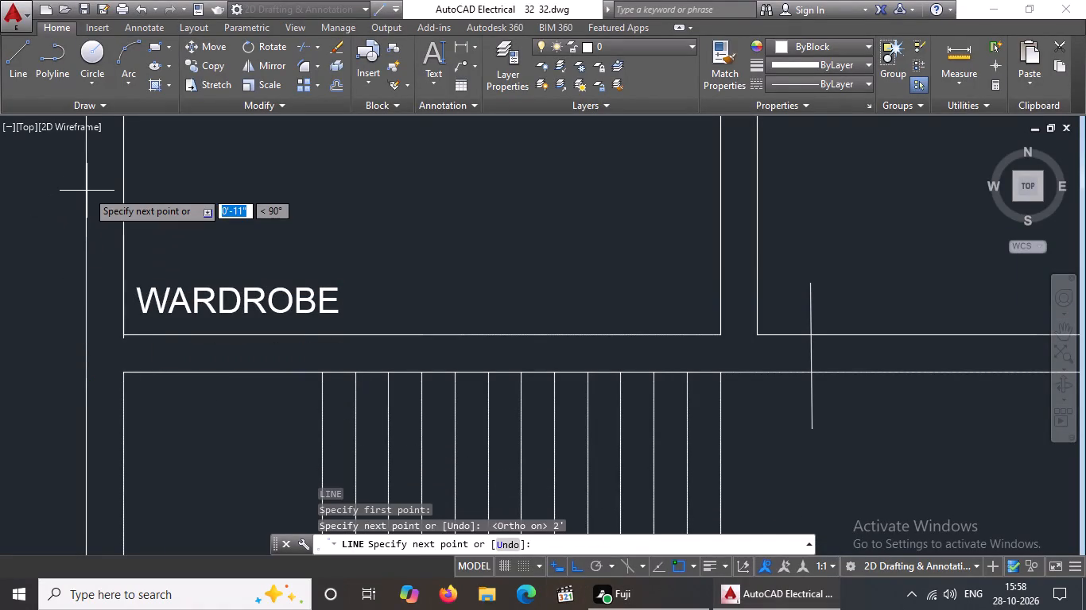
{"action": "type", "text": "5'"}
{"action": "key", "text": "Return"}
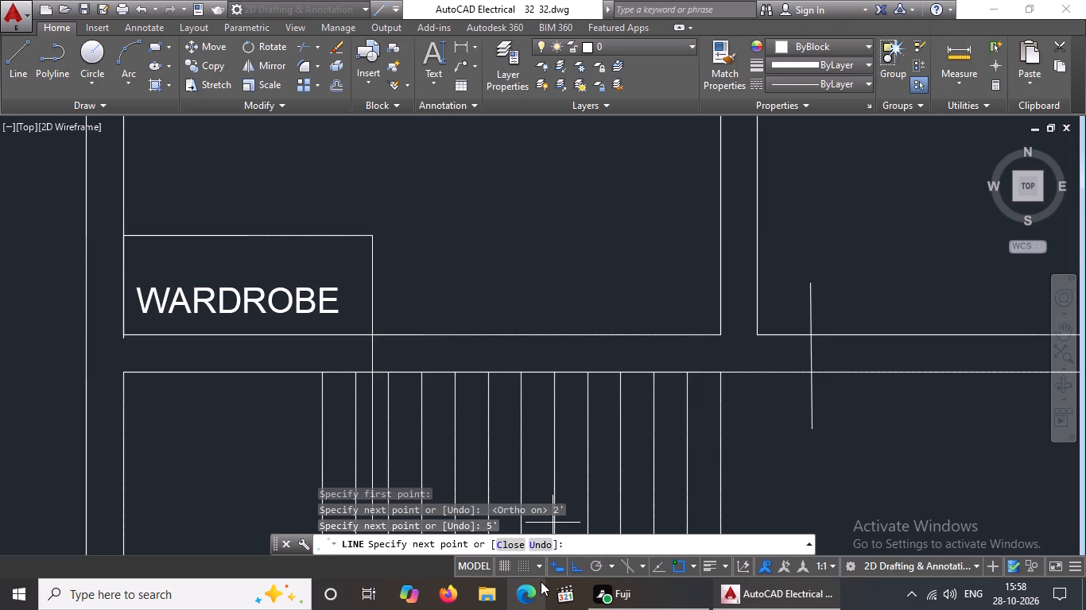
{"action": "type", "text": "2'"}
{"action": "key", "text": "Return"}
{"action": "key", "text": "Return"}
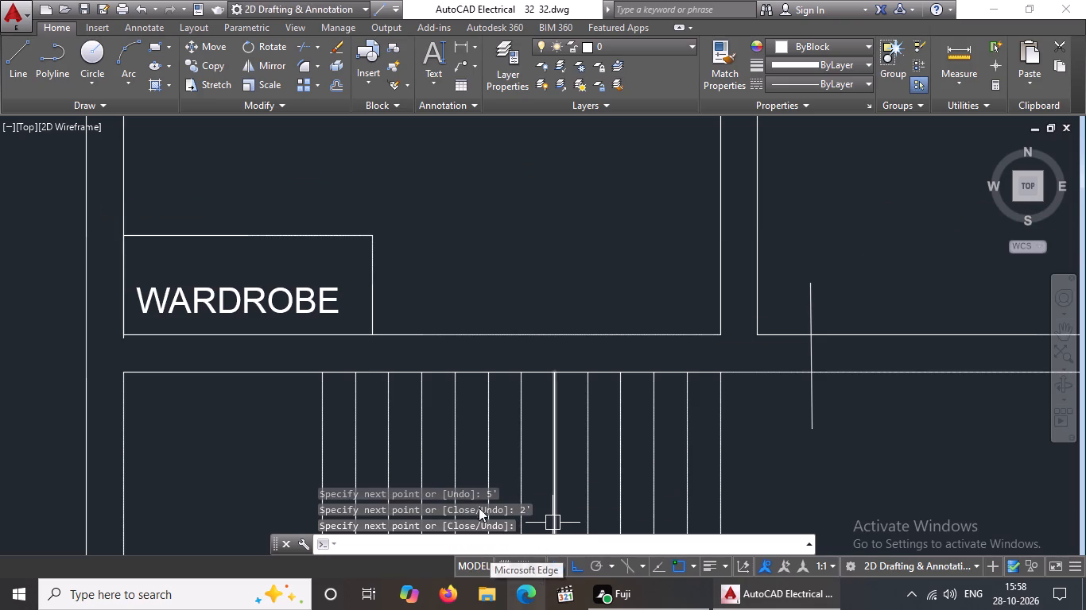
Move the WARDROBE label straight up about 4" to centre it in the new wardrobe outline.
{"action": "left_click", "coordinate": [214, 301]}
{"action": "left_click", "coordinate": [134, 282]}
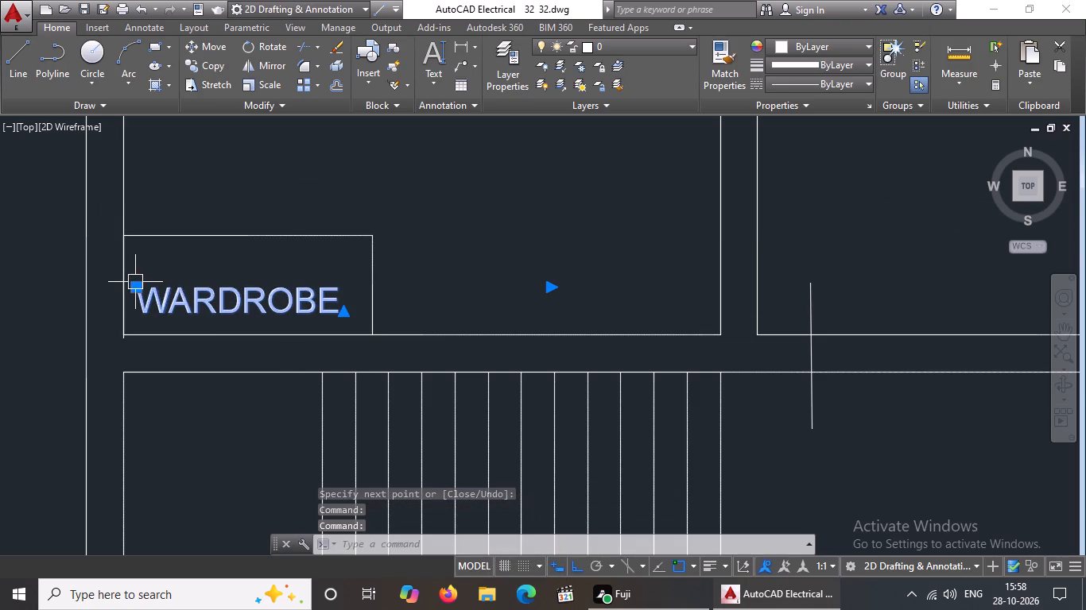
{"action": "left_click", "coordinate": [133, 285]}
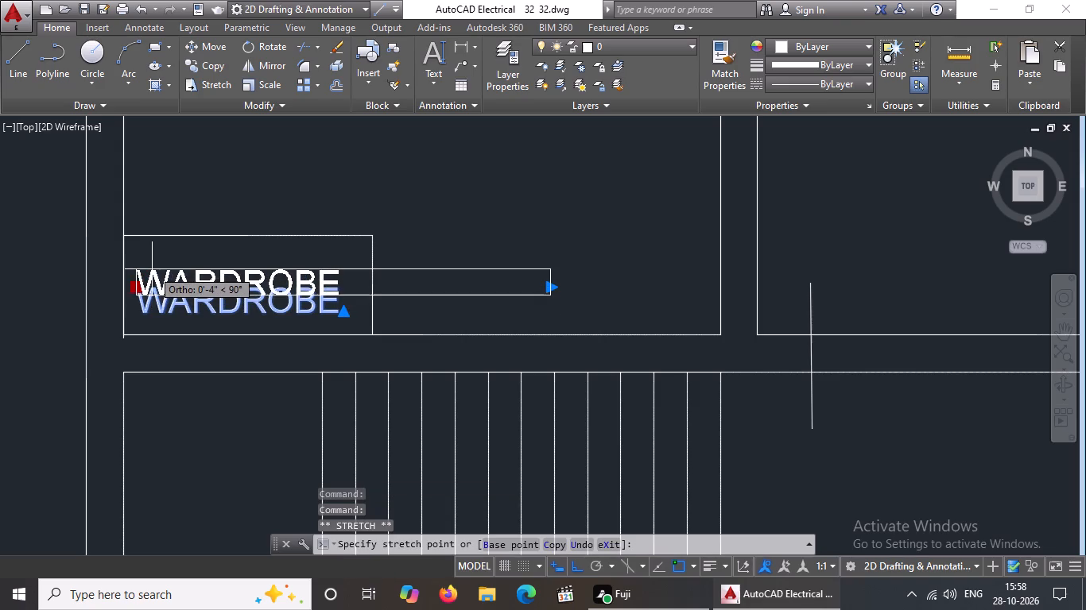
{"action": "left_click", "coordinate": [153, 268]}
Delete the stray near-vertical line crossing the wall between the 12' X 10'6" bedroom and the passage beside the 7' X 4' toilet.
{"action": "scroll", "coordinate": [273, 303], "scroll_direction": "down", "scroll_amount": 3}
{"action": "middle_click_drag", "start_coordinate": [338, 289], "coordinate": [328, 402]}
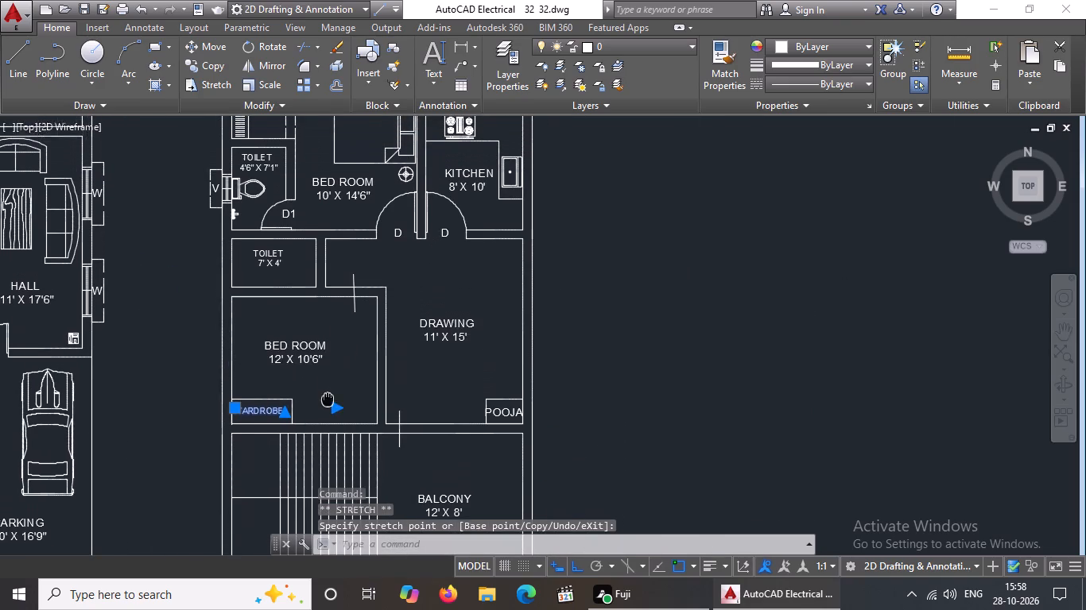
{"action": "middle_click_drag", "start_coordinate": [328, 402], "coordinate": [328, 412]}
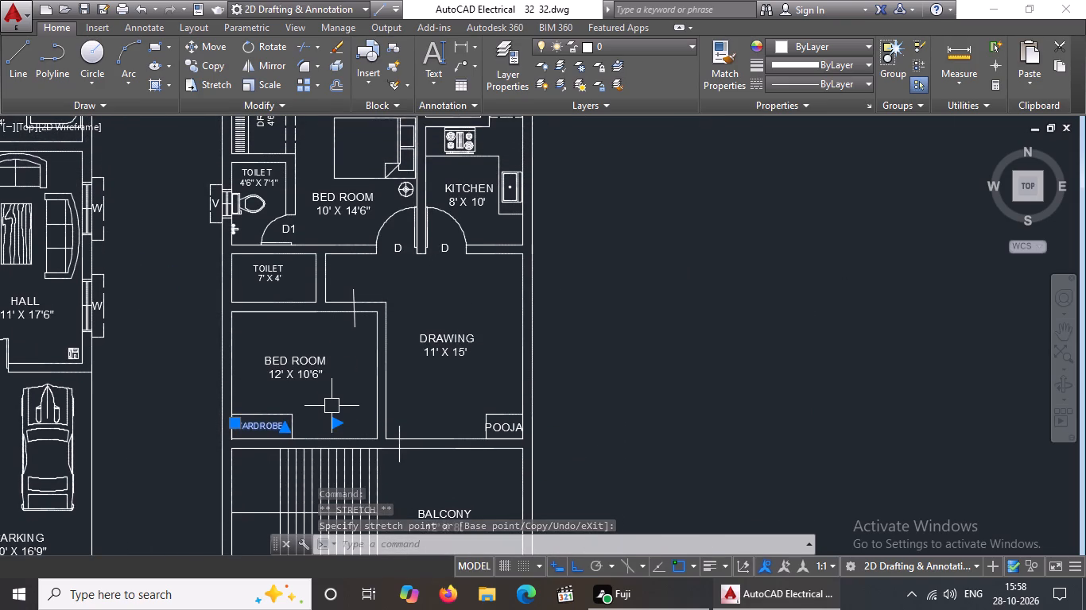
{"action": "scroll", "coordinate": [335, 403], "scroll_direction": "up", "scroll_amount": 1}
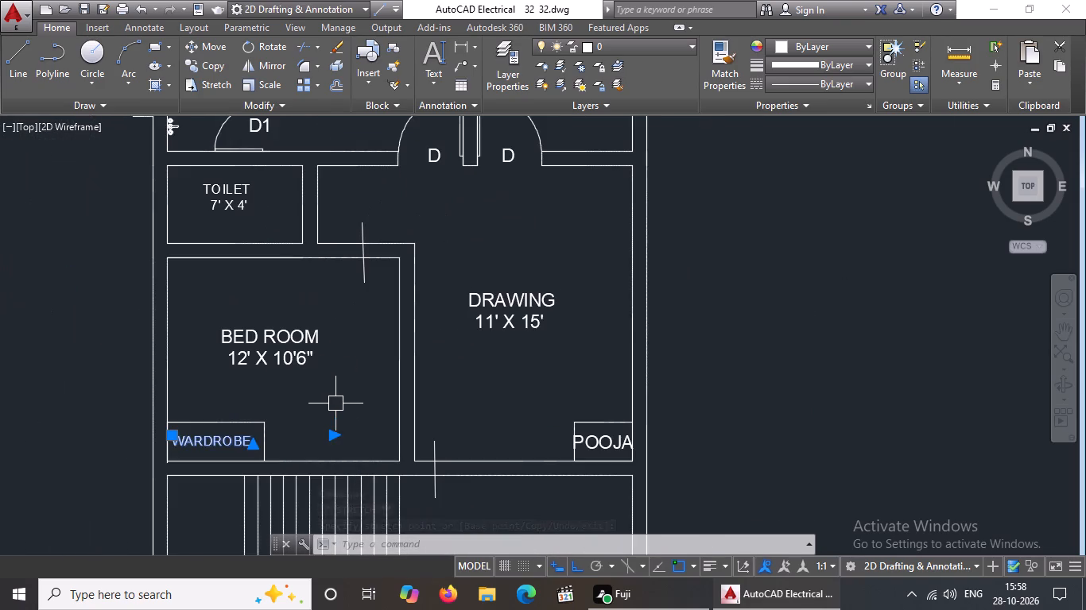
{"action": "scroll", "coordinate": [345, 411], "scroll_direction": "down", "scroll_amount": 2}
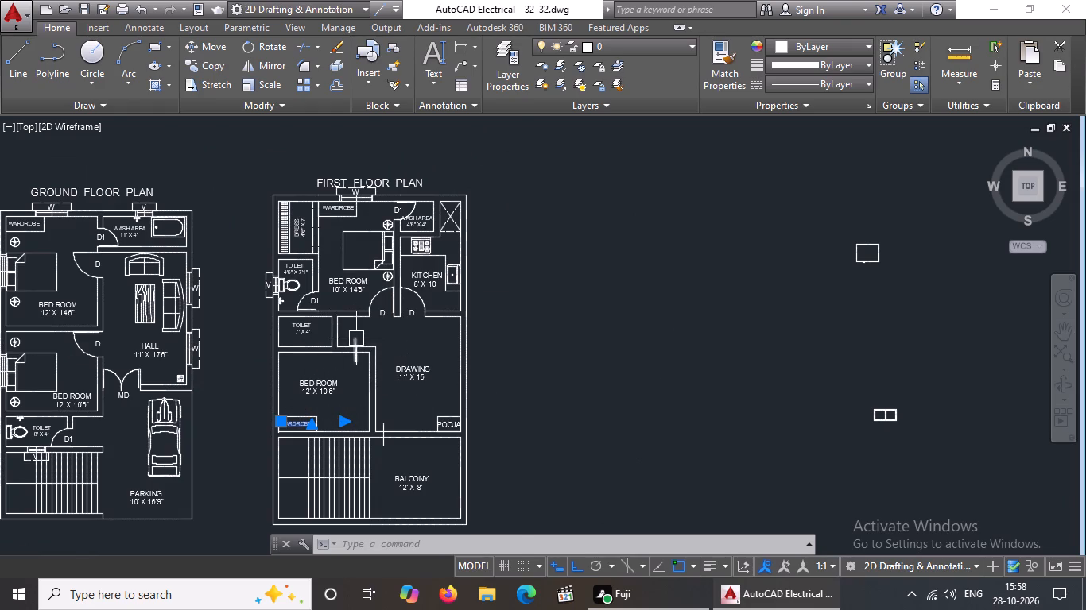
{"action": "scroll", "coordinate": [355, 338], "scroll_direction": "up", "scroll_amount": 2}
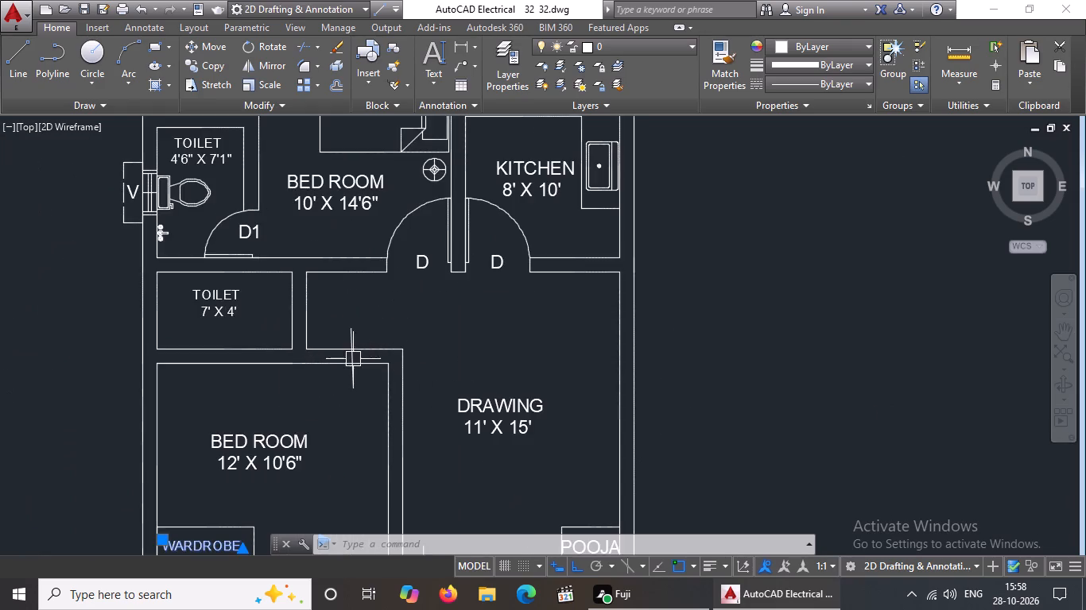
{"action": "scroll", "coordinate": [356, 355], "scroll_direction": "down", "scroll_amount": 2}
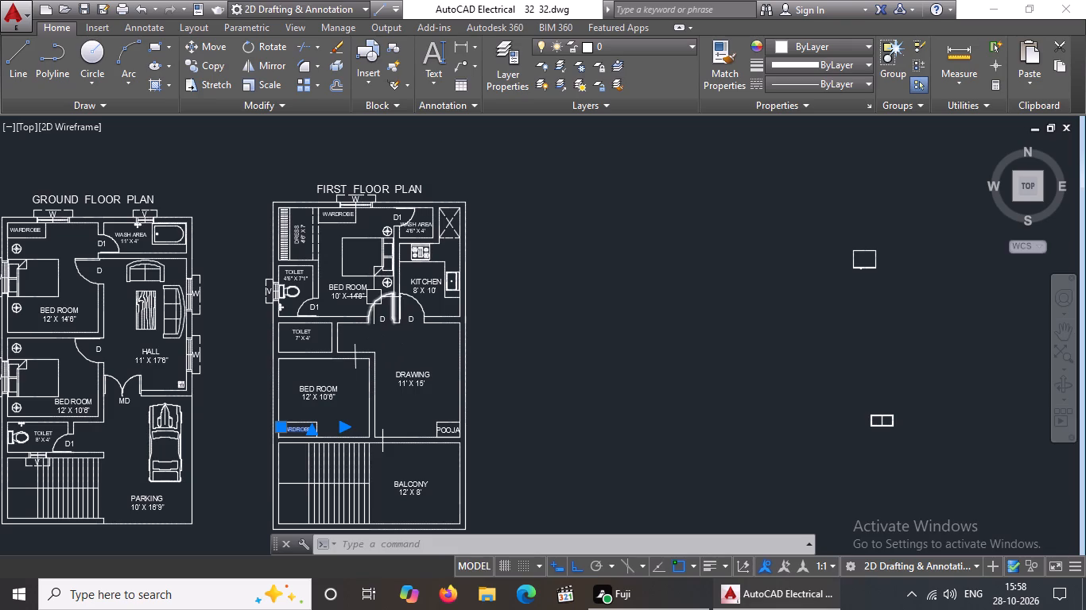
{"action": "left_click", "coordinate": [374, 299]}
{"action": "scroll", "coordinate": [349, 351], "scroll_direction": "up", "scroll_amount": 3}
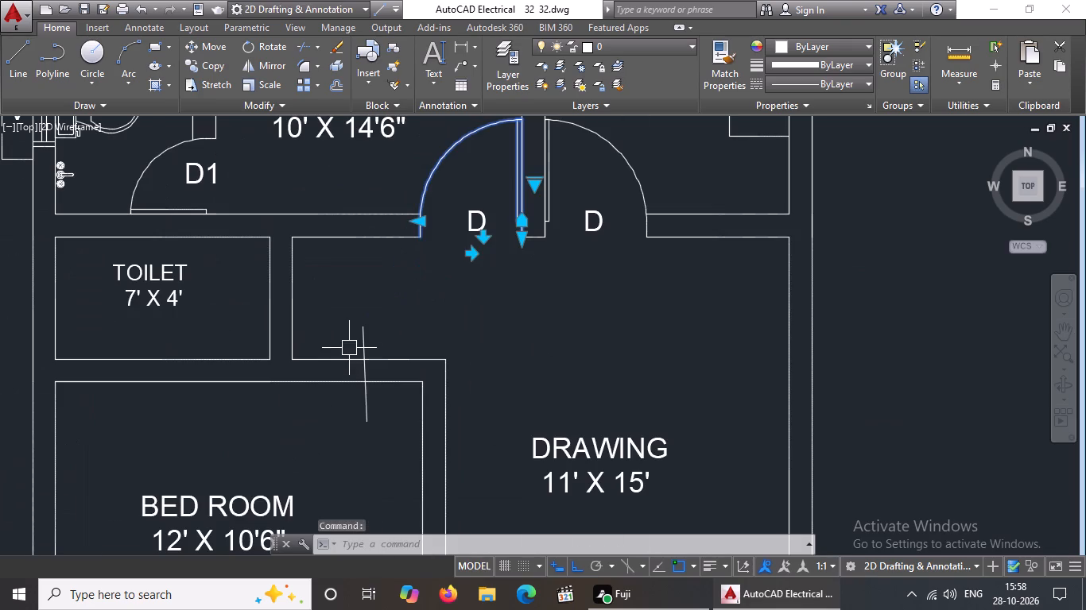
{"action": "left_click", "coordinate": [364, 341]}
{"action": "key", "text": "Delete"}
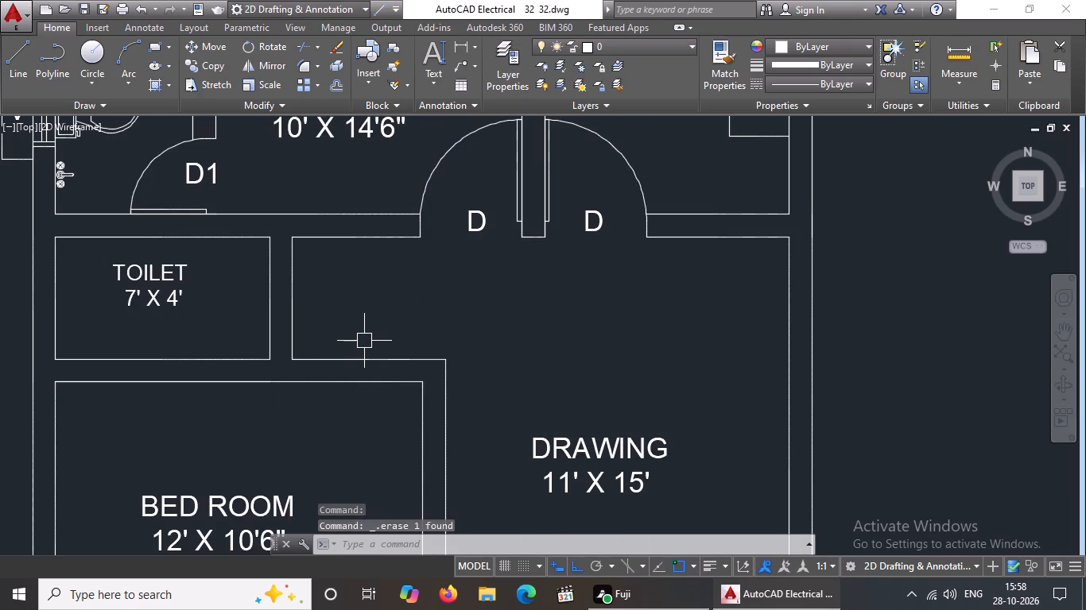
Extend the 12' X 10'6" bedroom's inner right wall line up to the passage-side wall line.
{"action": "type", "text": "EX"}
{"action": "key", "text": "Return"}
{"action": "key", "text": "Return"}
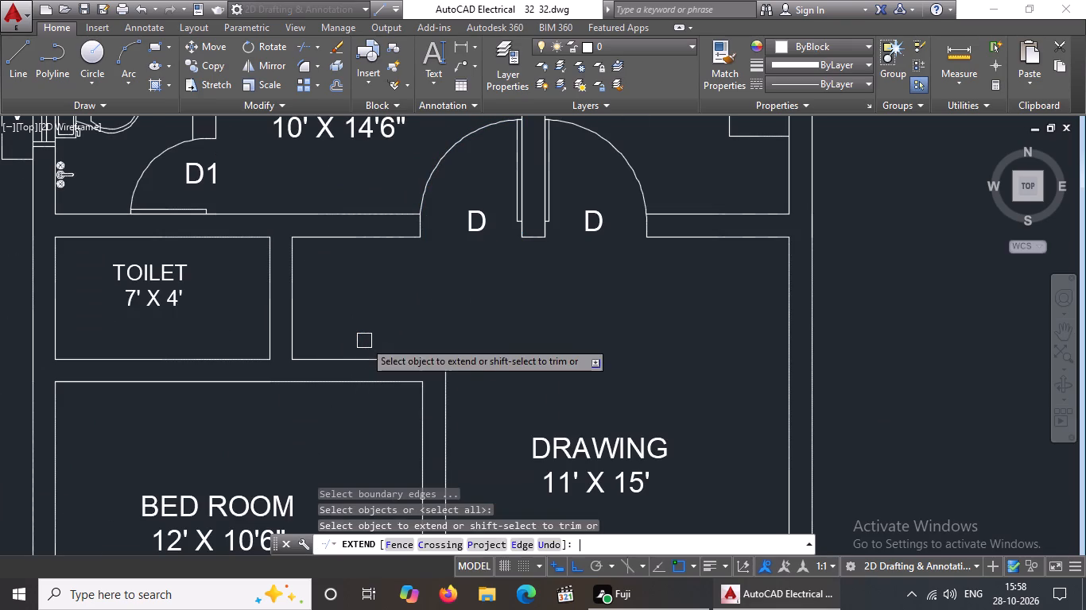
{"action": "left_click", "coordinate": [425, 428]}
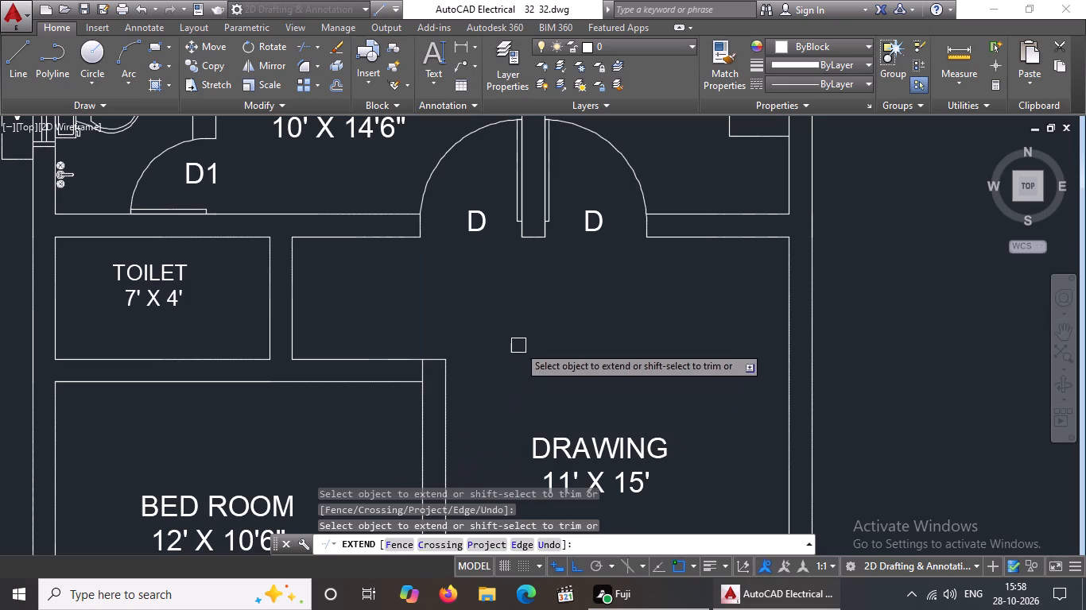
{"action": "key", "text": "Escape"}
Copy the 10' X 14'6" bedroom's door straight down about 3'-5", towards the upper-right corner of the 12' X 10'6" bedroom.
{"action": "left_click", "coordinate": [464, 141]}
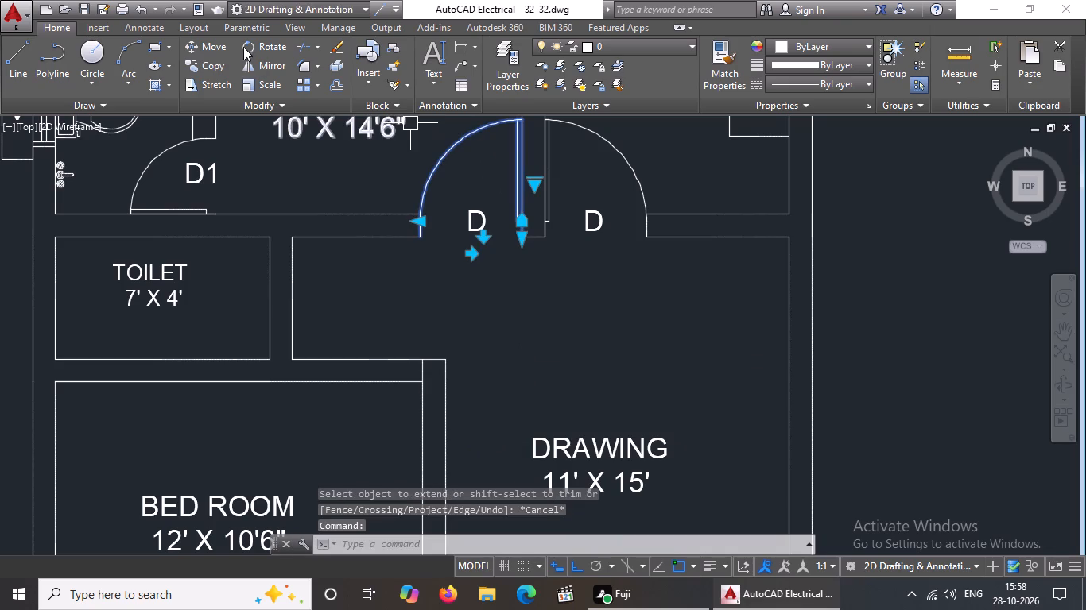
{"action": "left_click", "coordinate": [208, 61]}
{"action": "left_click", "coordinate": [454, 176]}
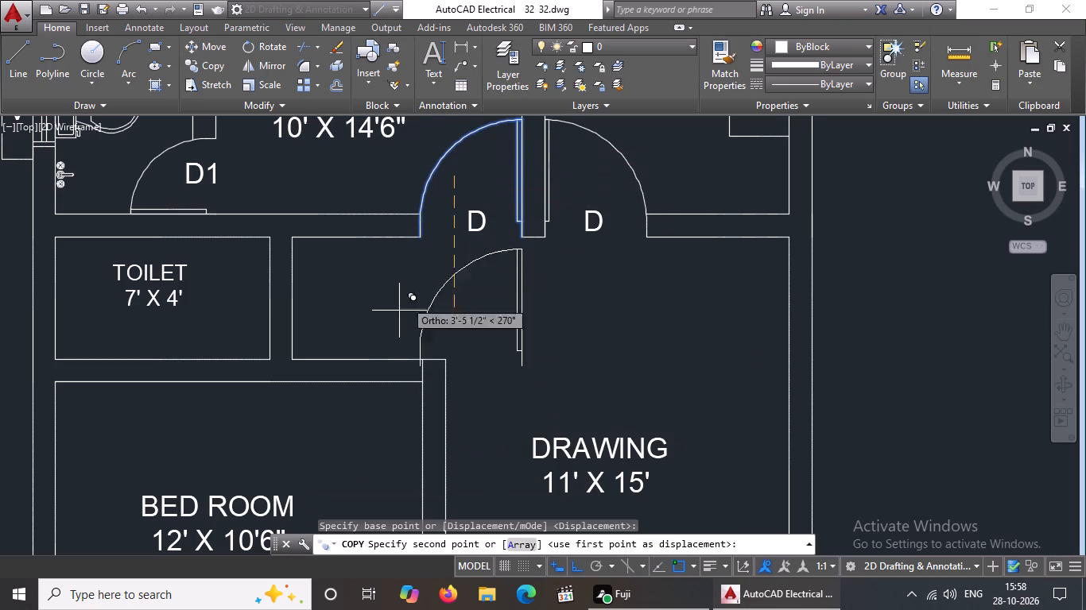
{"action": "left_click", "coordinate": [401, 304]}
{"action": "key", "text": "Escape"}
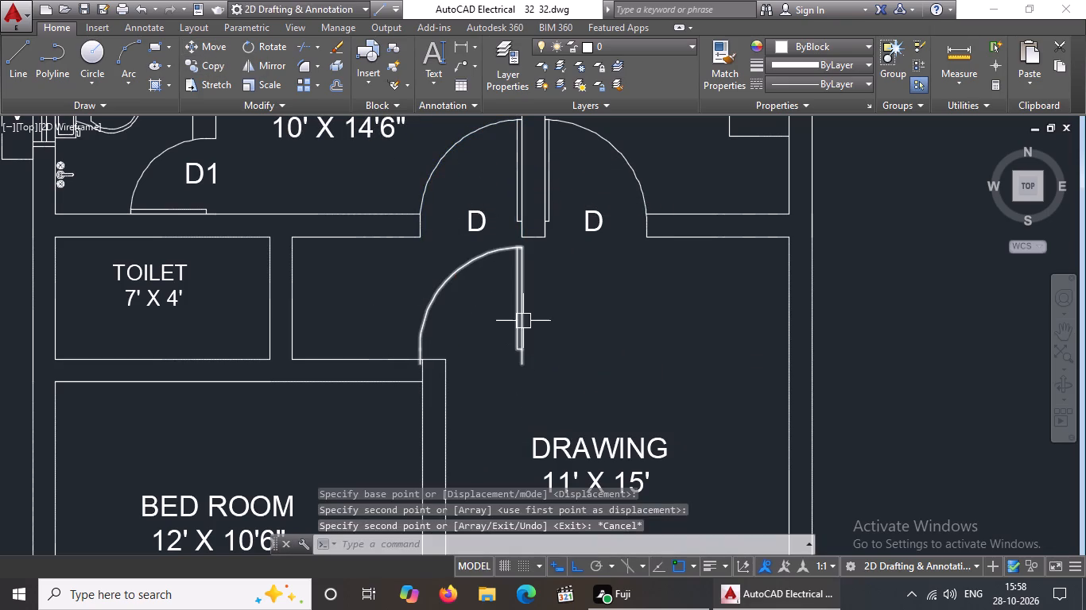
Flip the copied door to swing downward and move its hinge-side upper end to where the extended bedroom wall line meets the passage wall line.
{"action": "left_click", "coordinate": [523, 320]}
{"action": "left_click", "coordinate": [484, 365]}
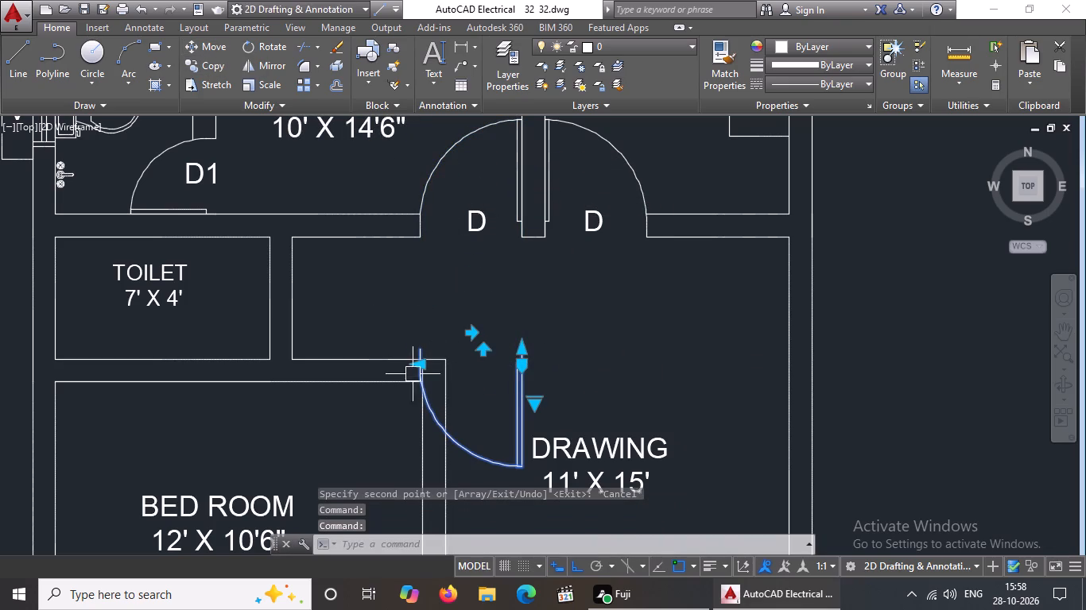
{"action": "left_click", "coordinate": [205, 45]}
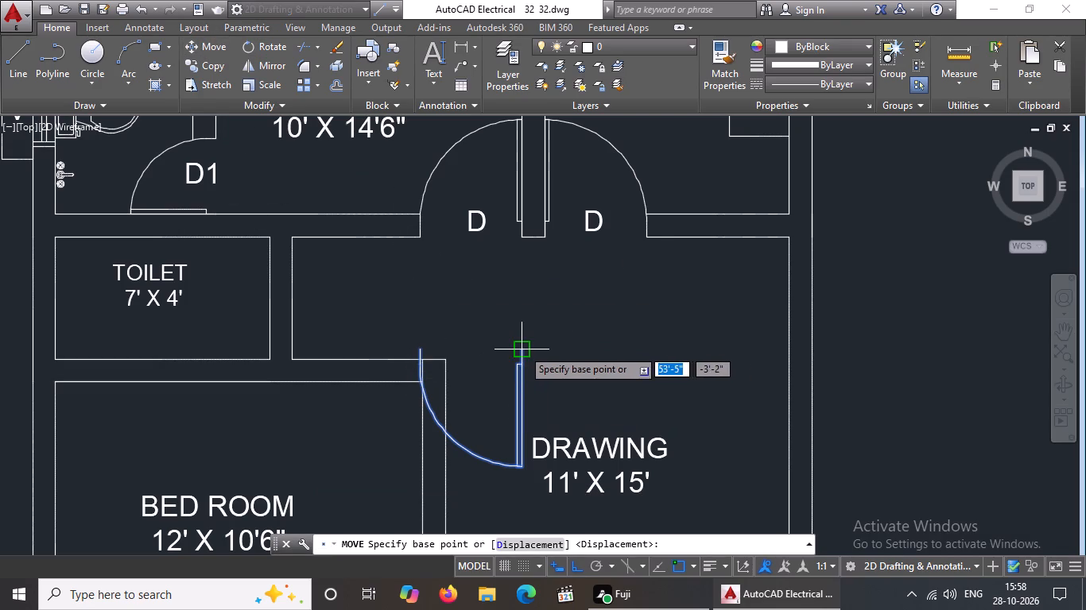
{"action": "left_click", "coordinate": [522, 348]}
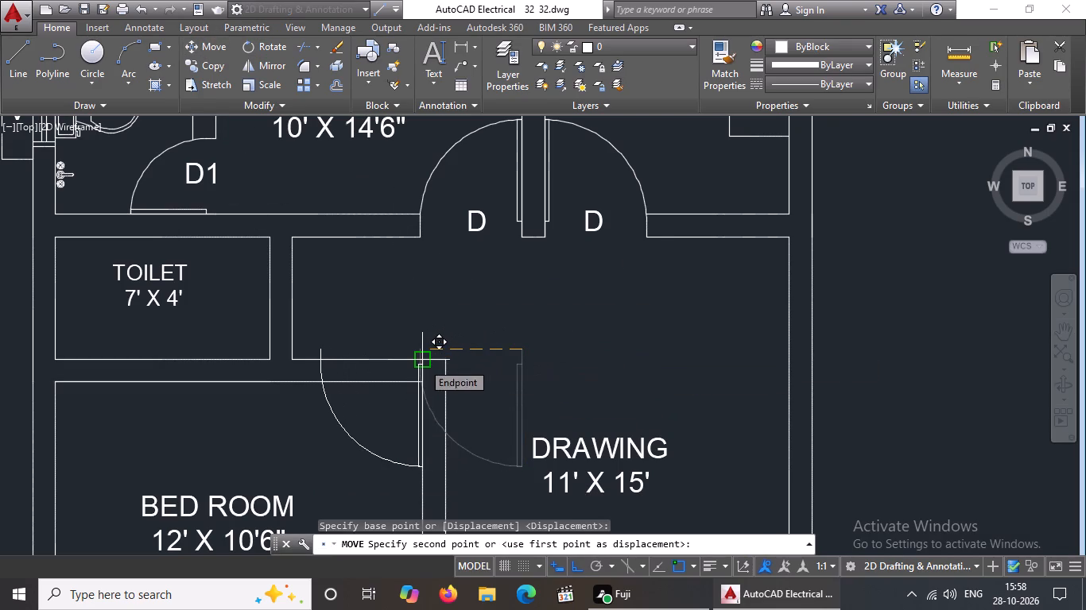
{"action": "left_click", "coordinate": [422, 362]}
{"action": "key", "text": "Escape"}
Trim both wall lines across the new door's width to open the doorway between the 12' X 10'6" bedroom and the passage.
{"action": "type", "text": "TR"}
{"action": "key", "text": "Return"}
{"action": "key", "text": "Return"}
{"action": "scroll", "coordinate": [432, 363], "scroll_direction": "up", "scroll_amount": 2}
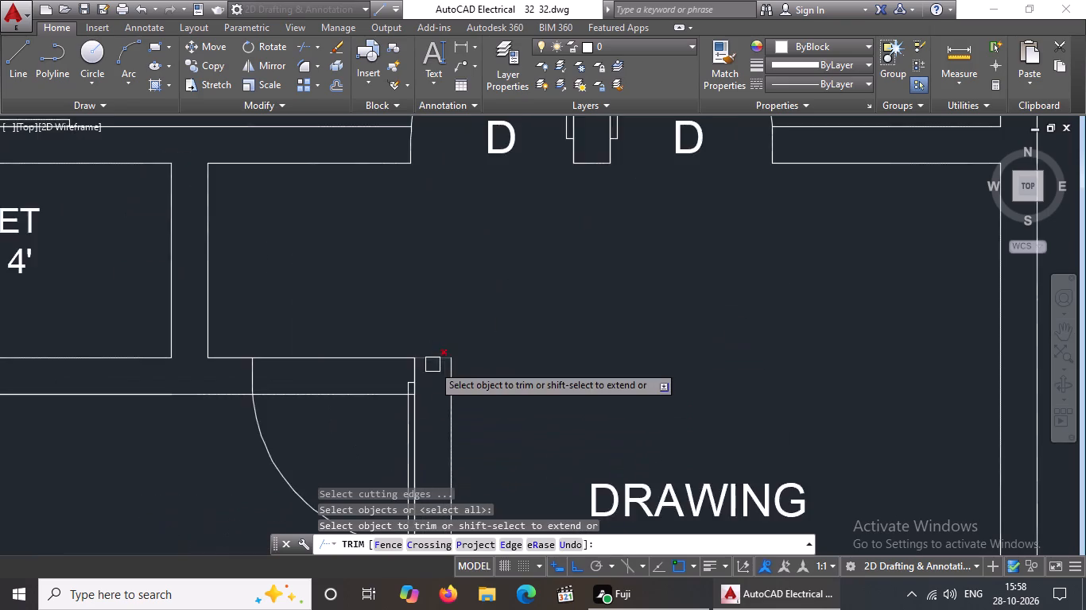
{"action": "scroll", "coordinate": [430, 368], "scroll_direction": "up", "scroll_amount": 2}
{"action": "left_click", "coordinate": [326, 383]}
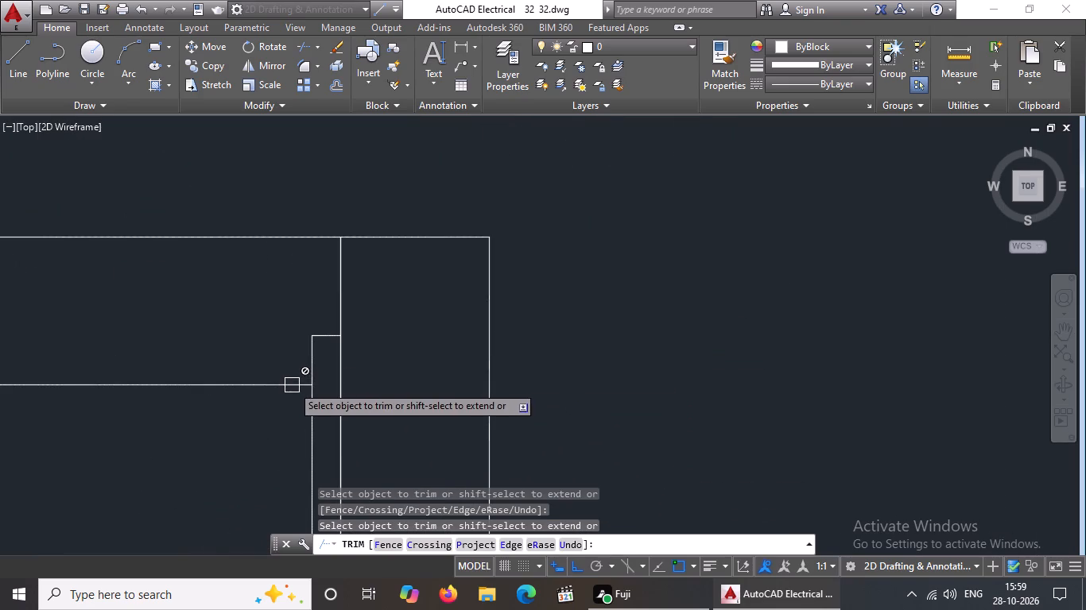
{"action": "scroll", "coordinate": [298, 381], "scroll_direction": "down", "scroll_amount": 4}
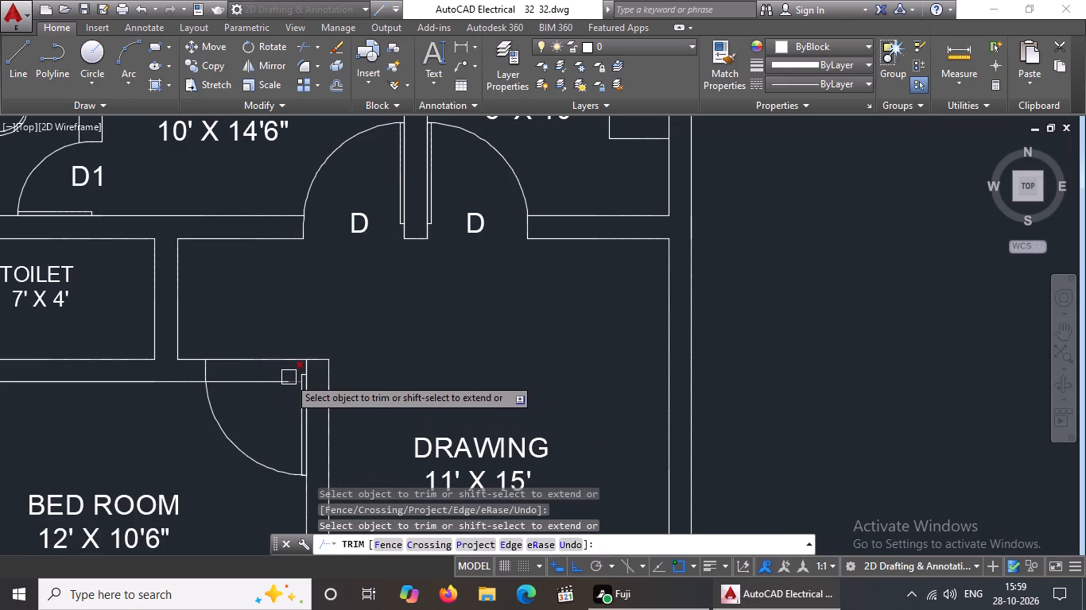
{"action": "left_click", "coordinate": [289, 377]}
{"action": "left_click", "coordinate": [284, 381]}
{"action": "left_click", "coordinate": [249, 386]}
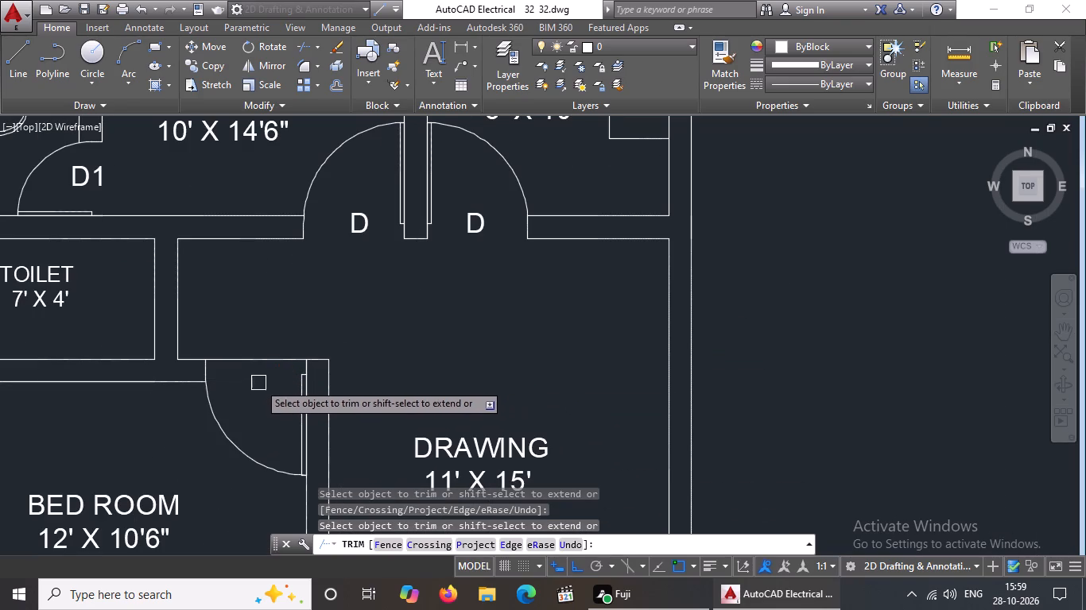
{"action": "scroll", "coordinate": [306, 357], "scroll_direction": "up", "scroll_amount": 2}
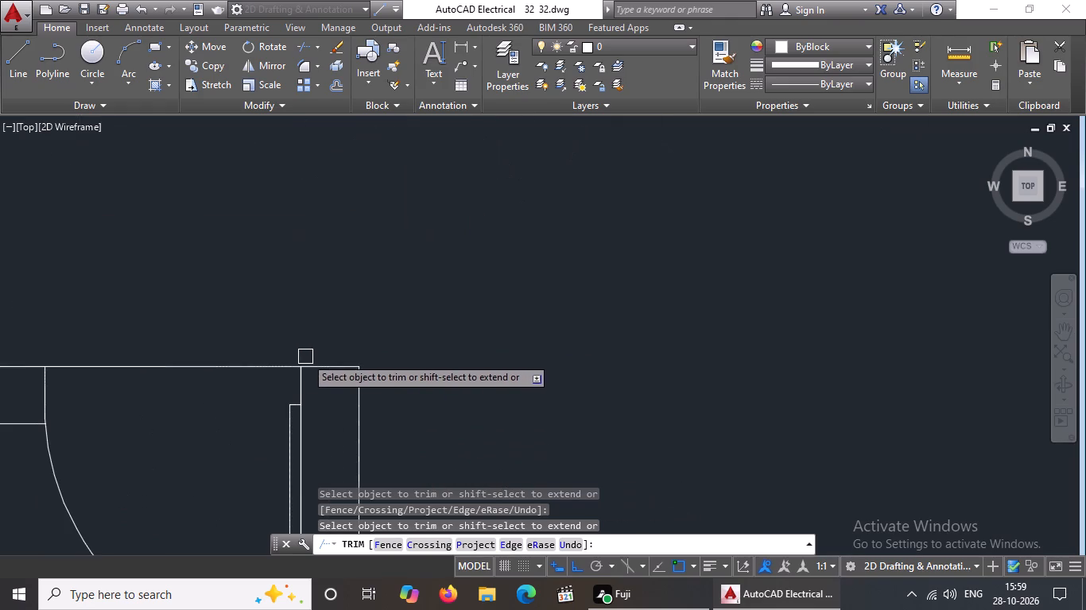
{"action": "left_click", "coordinate": [293, 364]}
{"action": "scroll", "coordinate": [346, 306], "scroll_direction": "down", "scroll_amount": 2}
{"action": "scroll", "coordinate": [254, 326], "scroll_direction": "up", "scroll_amount": 2}
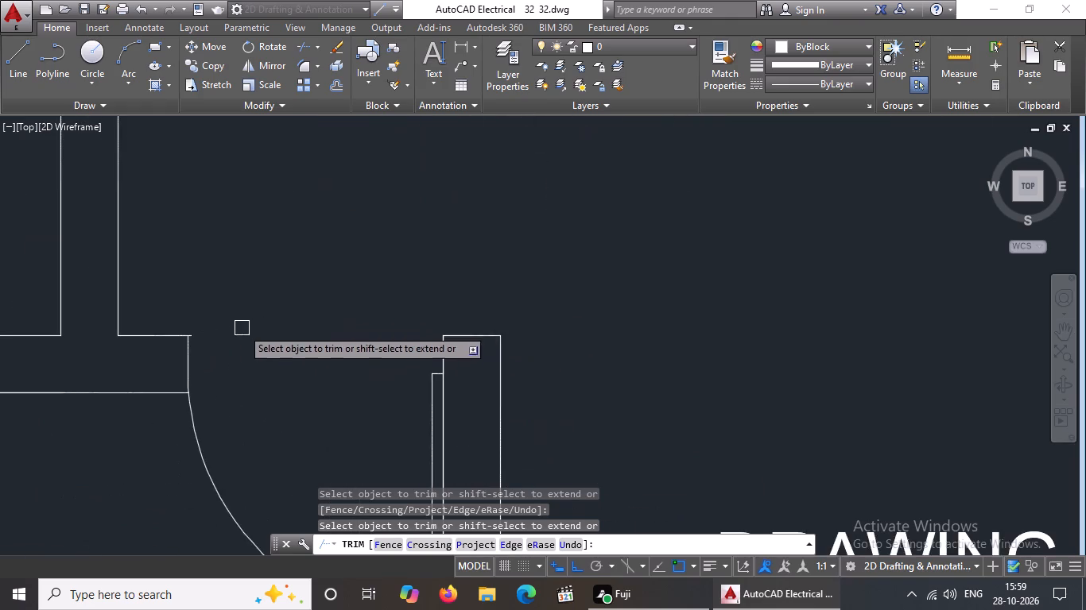
{"action": "scroll", "coordinate": [211, 341], "scroll_direction": "up", "scroll_amount": 3}
{"action": "left_click_drag", "start_coordinate": [119, 314], "coordinate": [130, 315]}
{"action": "scroll", "coordinate": [210, 309], "scroll_direction": "down", "scroll_amount": 4}
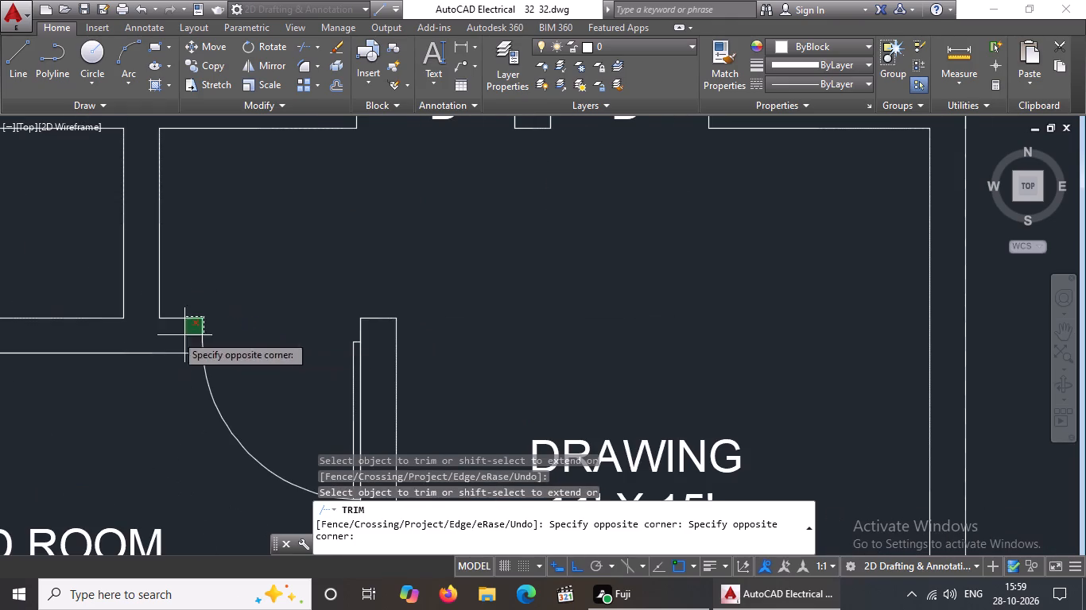
{"action": "key", "text": "Escape"}
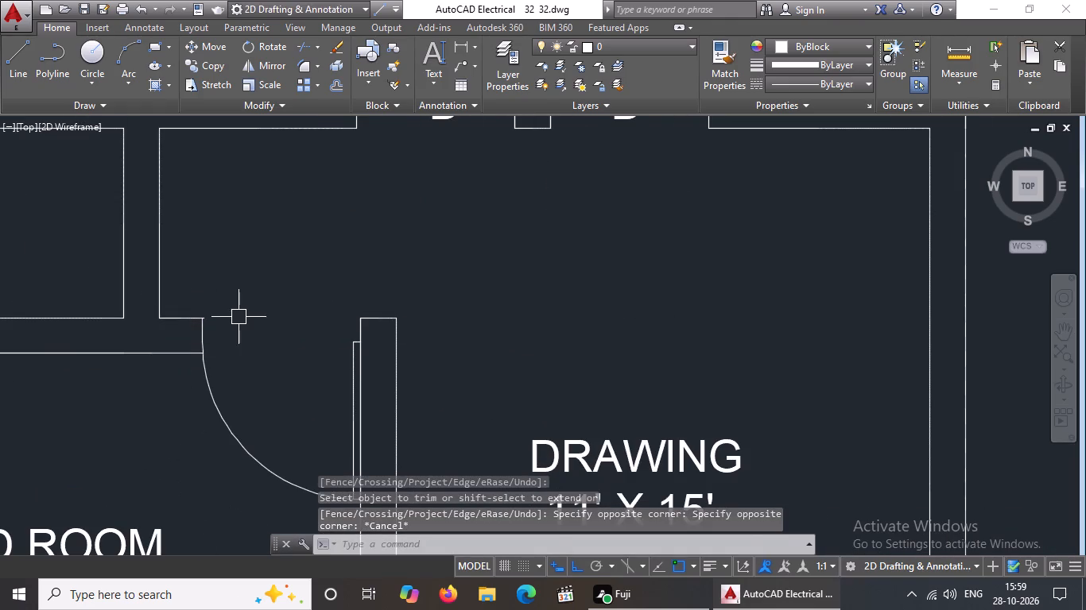
Copy the D label from the 10' X 14'6" bedroom door into the new bedroom doorway, with Ortho off.
{"action": "scroll", "coordinate": [231, 316], "scroll_direction": "up", "scroll_amount": 2}
{"action": "scroll", "coordinate": [160, 309], "scroll_direction": "up", "scroll_amount": 1}
{"action": "scroll", "coordinate": [356, 287], "scroll_direction": "down", "scroll_amount": 4}
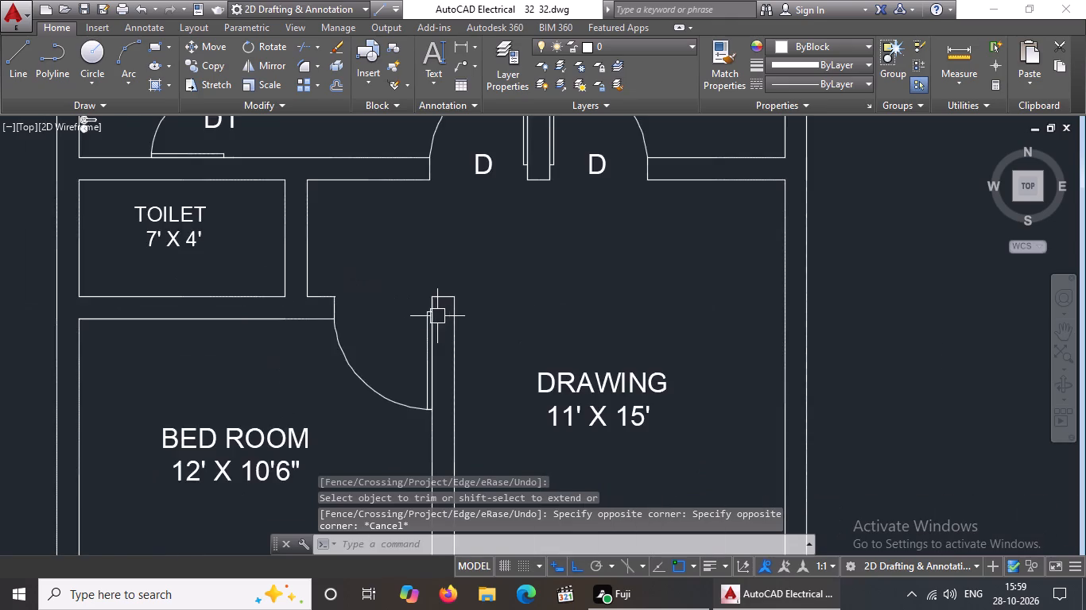
{"action": "scroll", "coordinate": [430, 319], "scroll_direction": "down", "scroll_amount": 2}
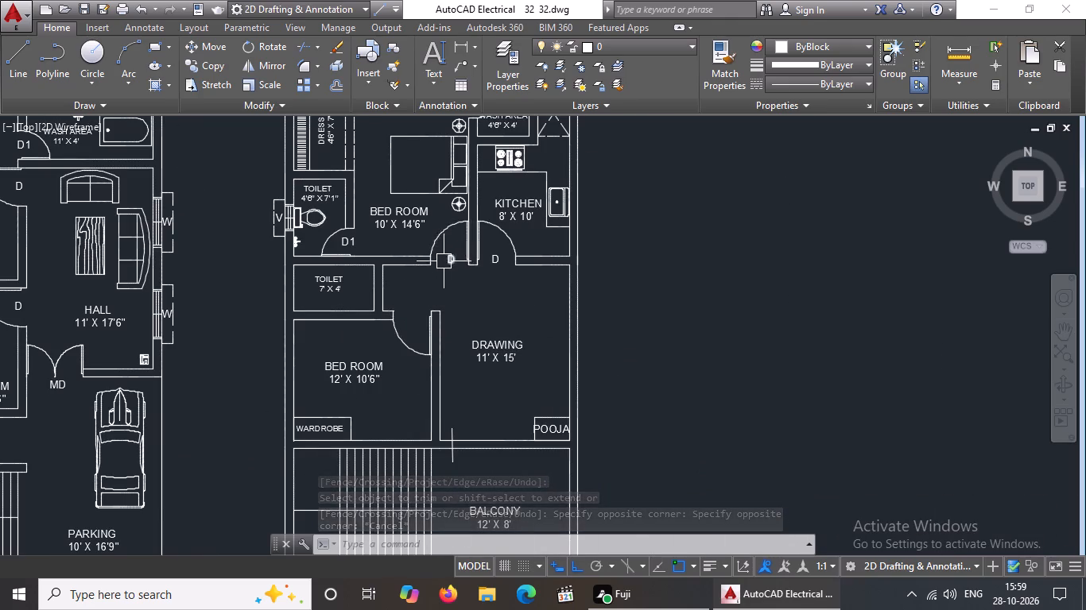
{"action": "scroll", "coordinate": [447, 262], "scroll_direction": "up", "scroll_amount": 1}
{"action": "left_click", "coordinate": [457, 253]}
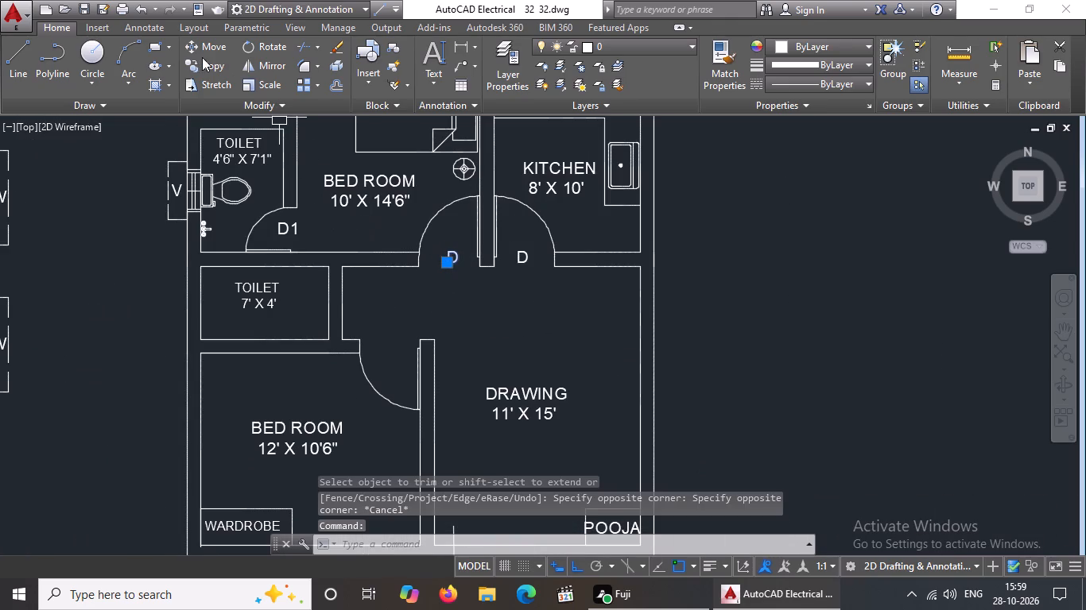
{"action": "left_click", "coordinate": [203, 64]}
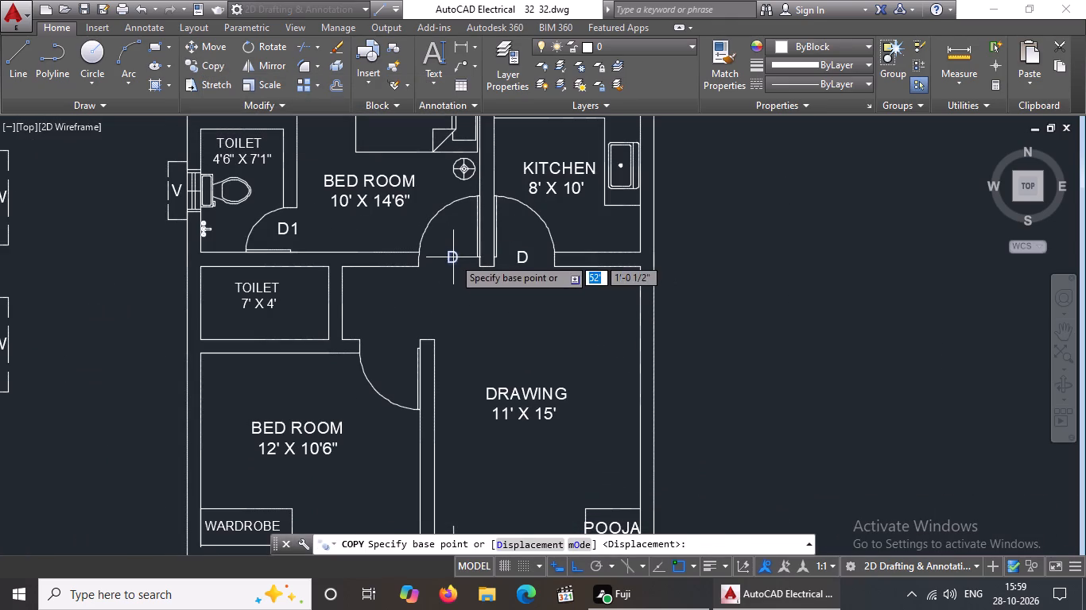
{"action": "left_click_drag", "start_coordinate": [454, 257], "coordinate": [450, 264]}
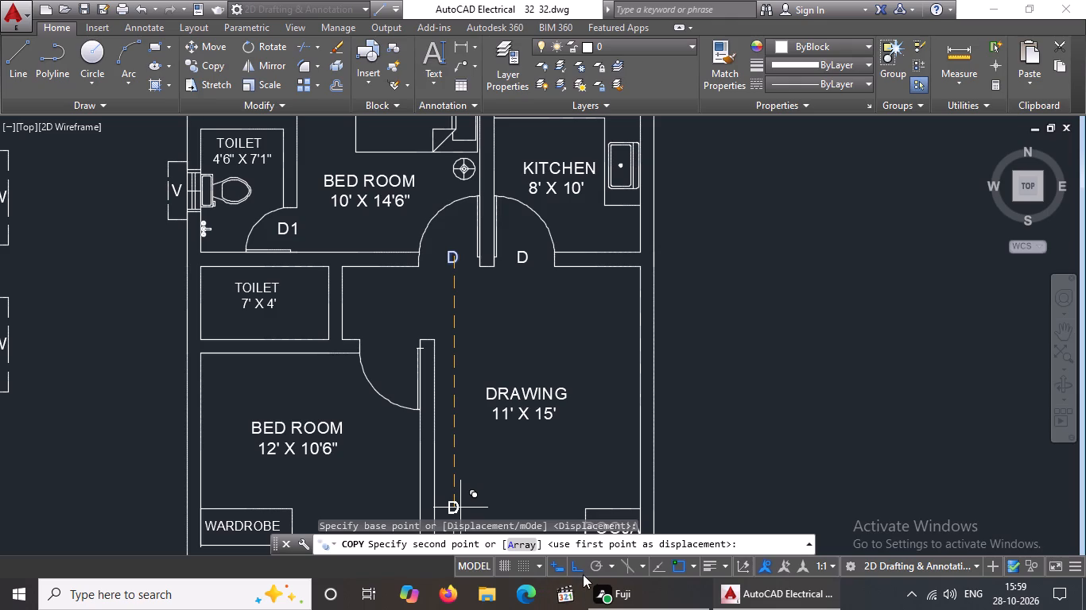
{"action": "left_click", "coordinate": [577, 568]}
{"action": "scroll", "coordinate": [389, 354], "scroll_direction": "up", "scroll_amount": 3}
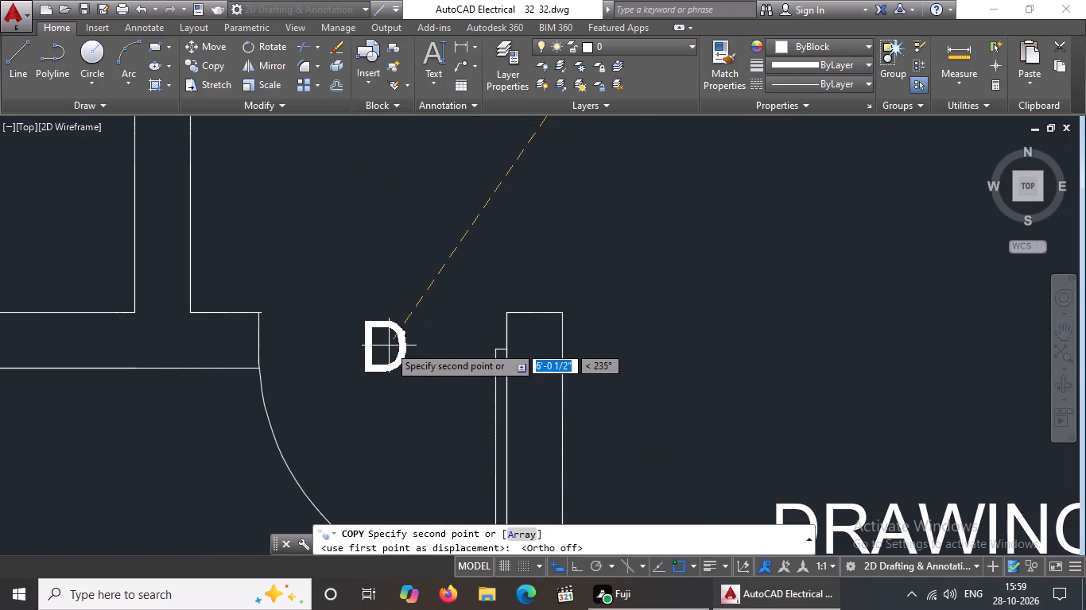
{"action": "left_click", "coordinate": [398, 351]}
{"action": "scroll", "coordinate": [401, 349], "scroll_direction": "down", "scroll_amount": 3}
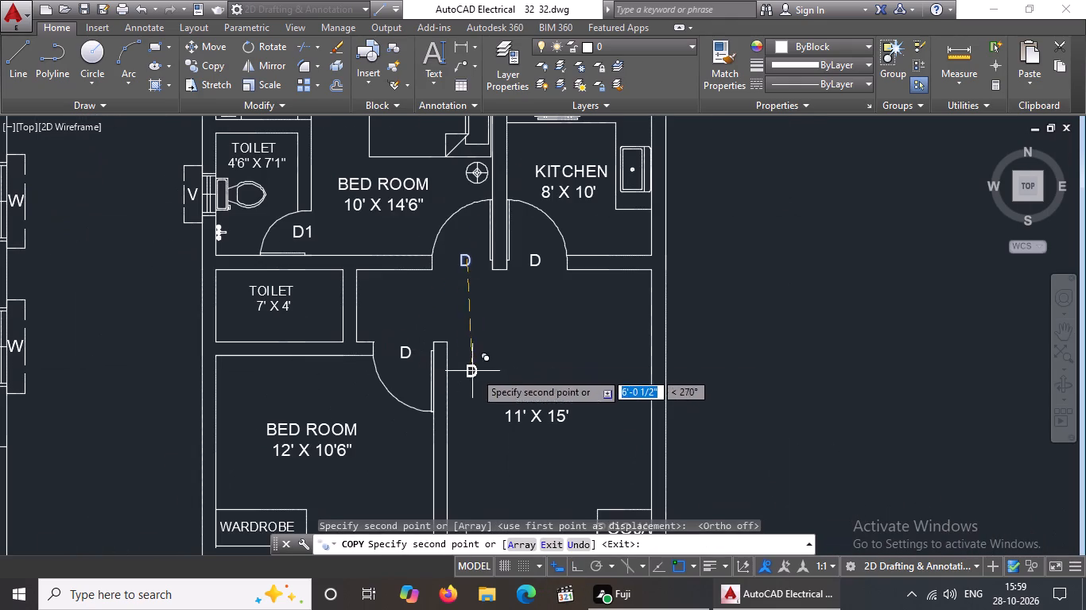
{"action": "key", "text": "Escape"}
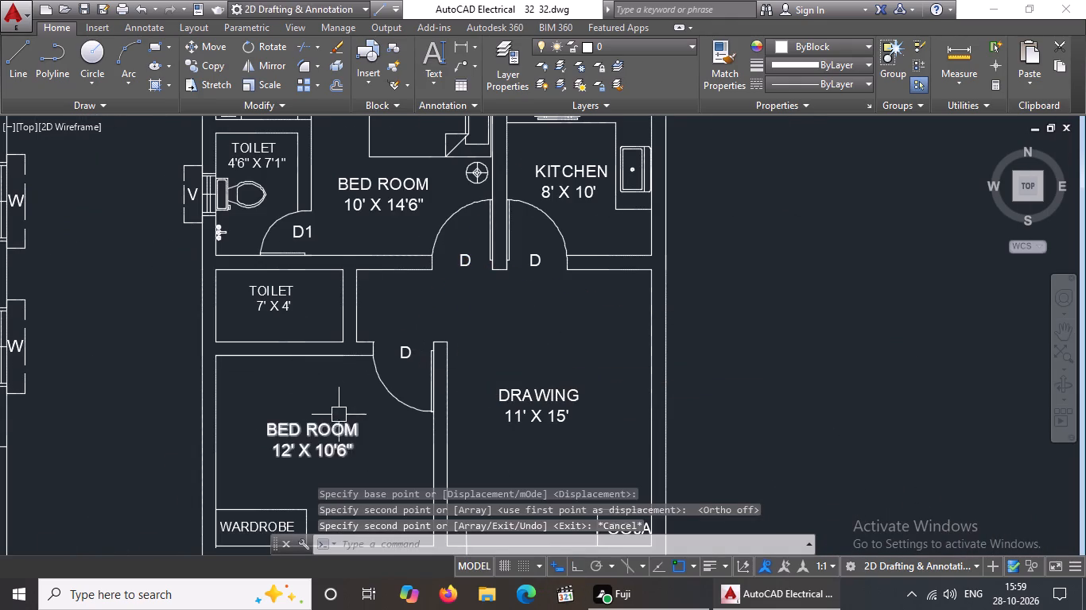
Move the BED ROOM 12' X 10'6" label down and right, clear of the door swing and just beside the wardrobe.
{"action": "scroll", "coordinate": [361, 388], "scroll_direction": "down", "scroll_amount": 2}
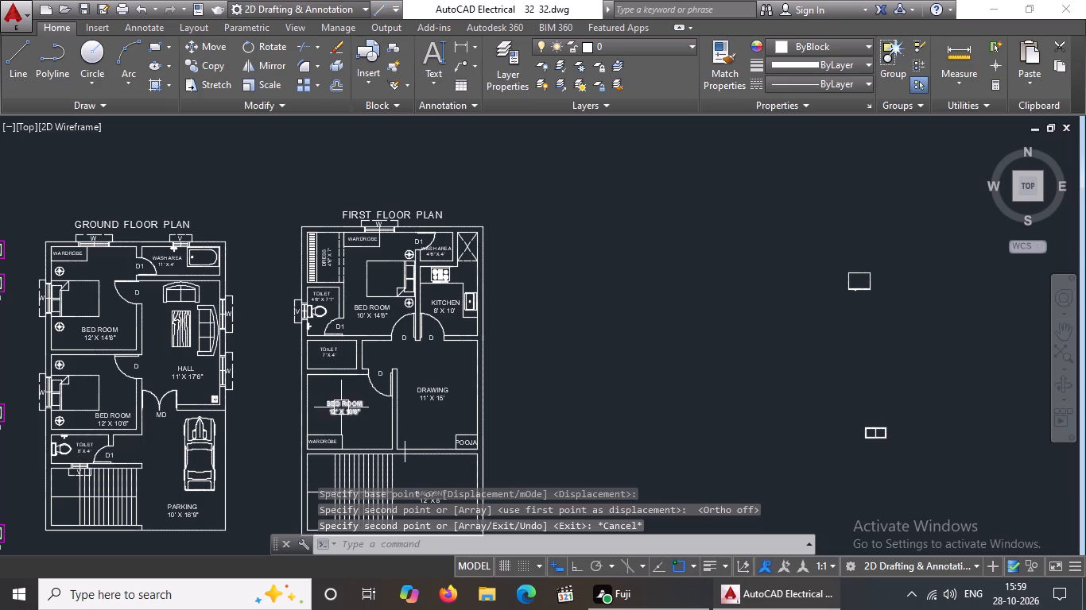
{"action": "left_click", "coordinate": [341, 407]}
{"action": "left_click", "coordinate": [331, 401]}
{"action": "scroll", "coordinate": [355, 424], "scroll_direction": "up", "scroll_amount": 3}
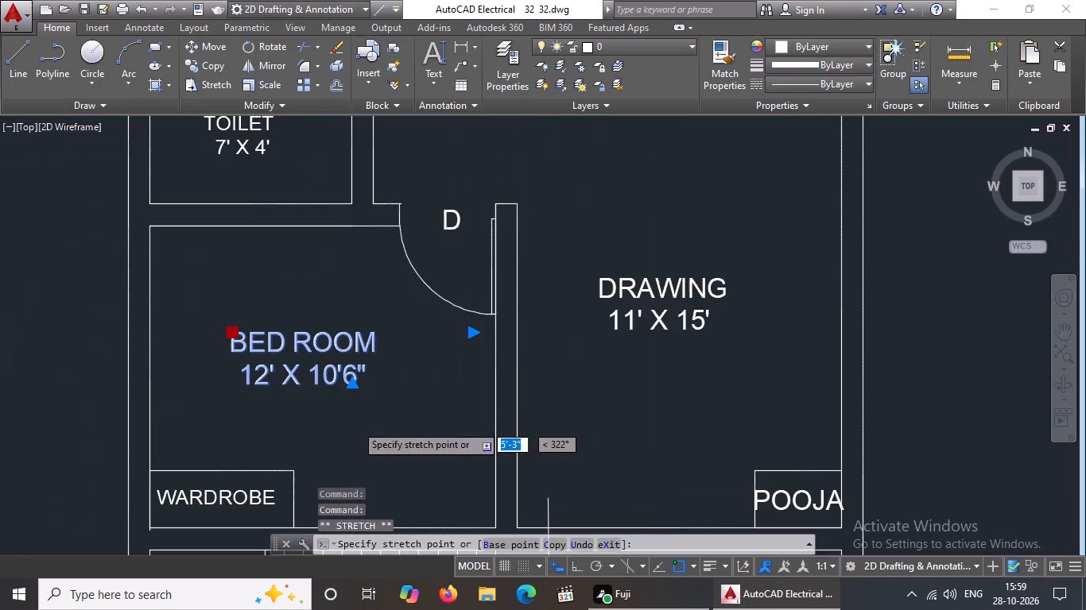
{"action": "left_click", "coordinate": [336, 435]}
{"action": "scroll", "coordinate": [348, 392], "scroll_direction": "down", "scroll_amount": 2}
{"action": "key", "text": "Escape"}
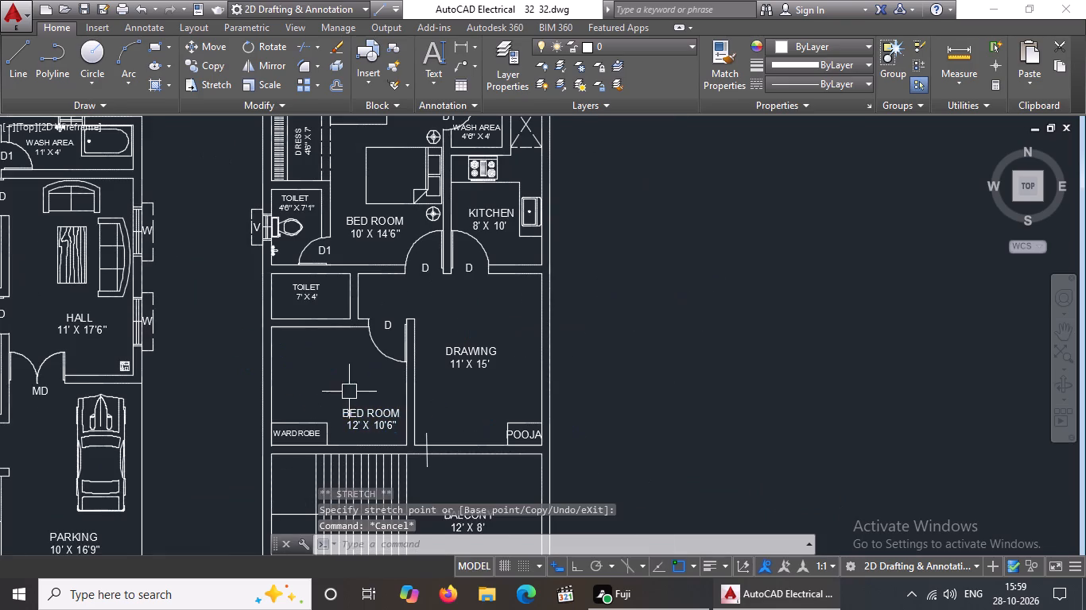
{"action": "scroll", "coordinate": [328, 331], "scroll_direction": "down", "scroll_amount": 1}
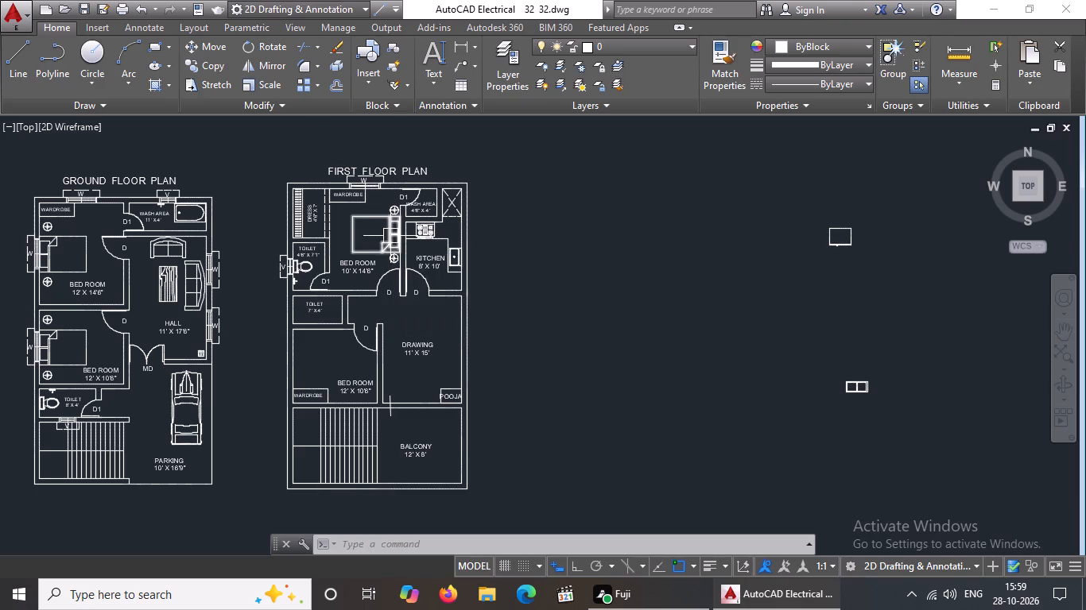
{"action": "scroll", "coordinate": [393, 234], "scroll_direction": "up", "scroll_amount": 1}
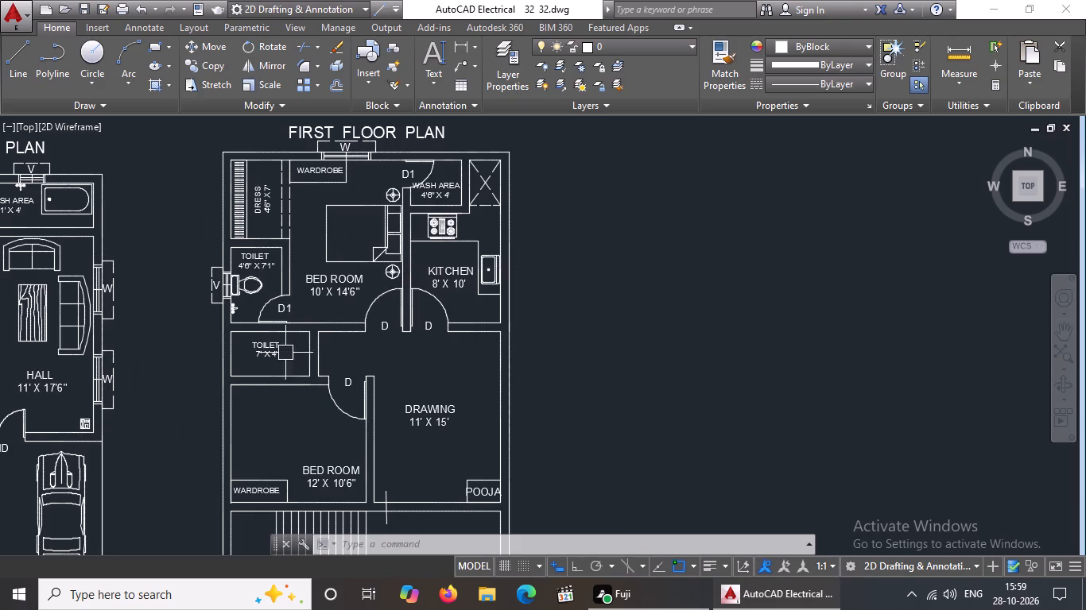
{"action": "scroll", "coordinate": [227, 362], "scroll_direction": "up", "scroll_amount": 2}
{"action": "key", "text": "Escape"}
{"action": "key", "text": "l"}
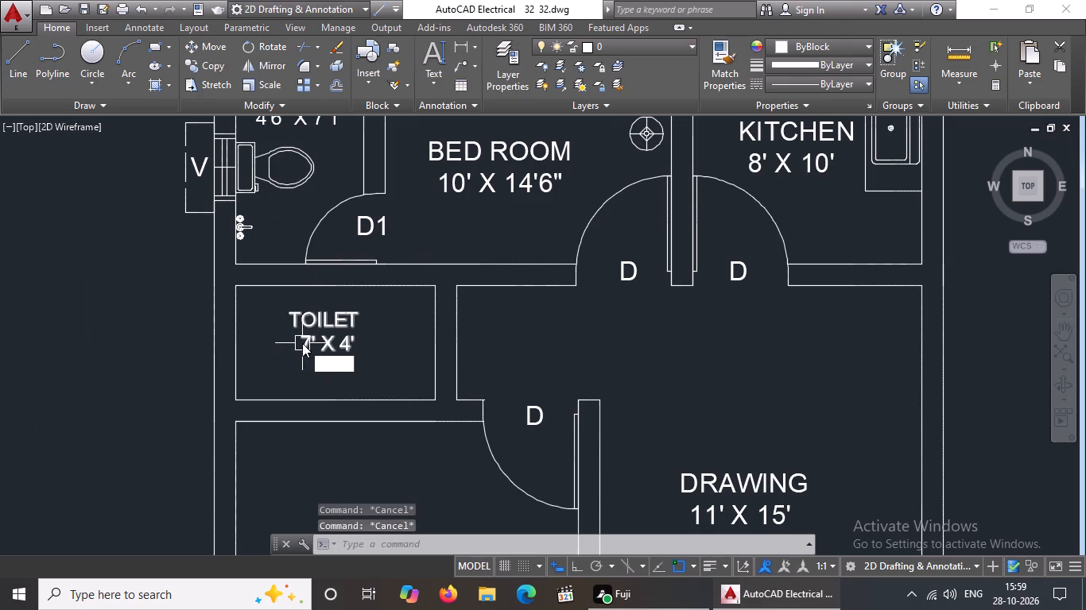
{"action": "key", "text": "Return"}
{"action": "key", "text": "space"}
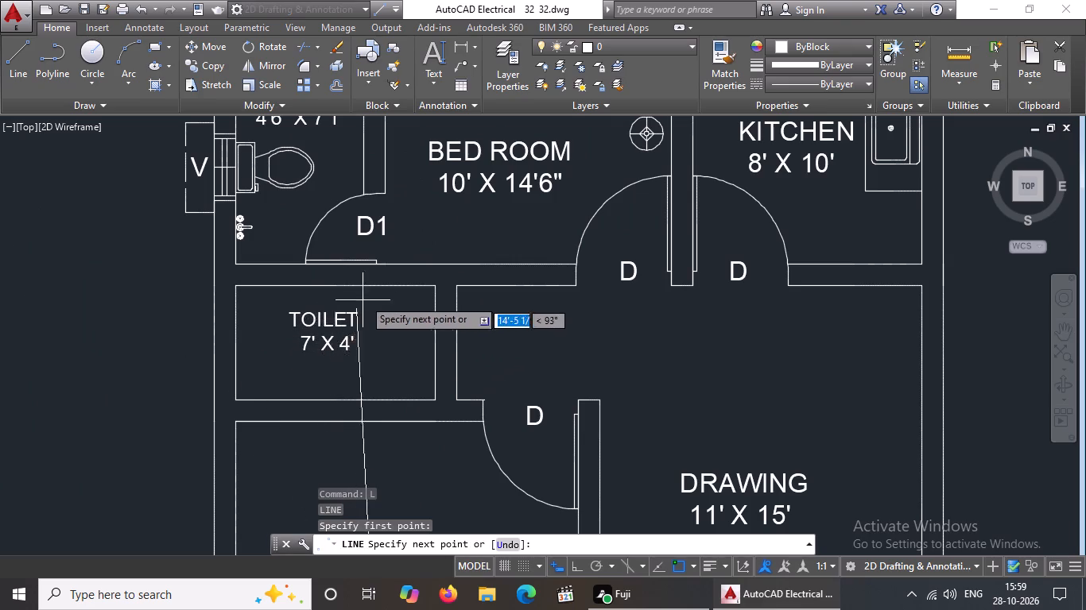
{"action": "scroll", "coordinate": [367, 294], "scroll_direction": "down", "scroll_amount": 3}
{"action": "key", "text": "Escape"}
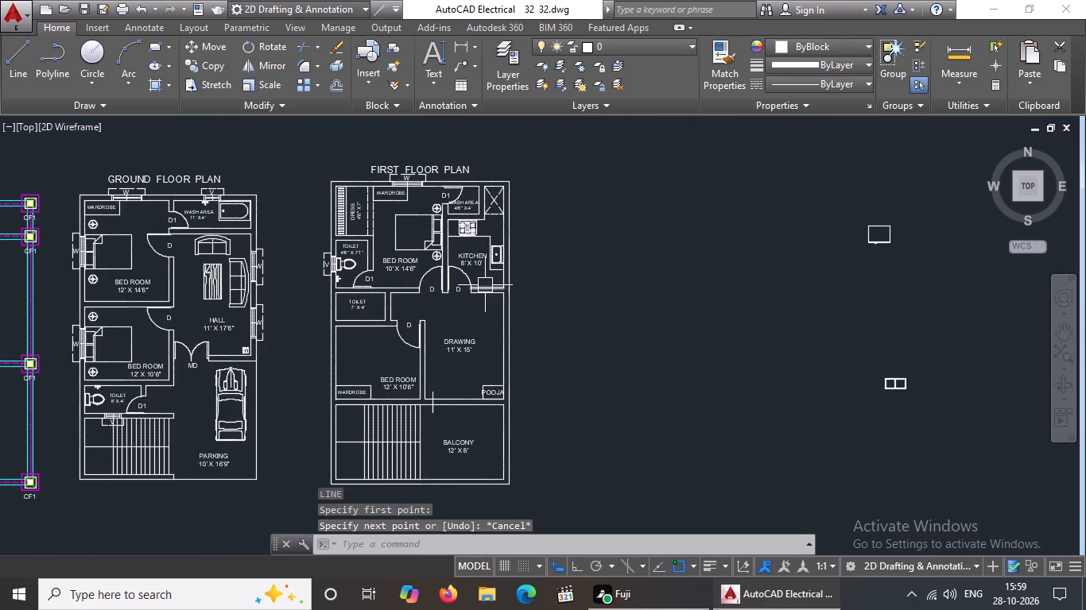
Draw a 9" horizontal line across the outer wall of the 7' X 4' toilet from its inner face, with Ortho on.
{"action": "key", "text": "l"}
{"action": "key", "text": "Return"}
{"action": "scroll", "coordinate": [363, 326], "scroll_direction": "up", "scroll_amount": 1}
{"action": "scroll", "coordinate": [300, 293], "scroll_direction": "up", "scroll_amount": 2}
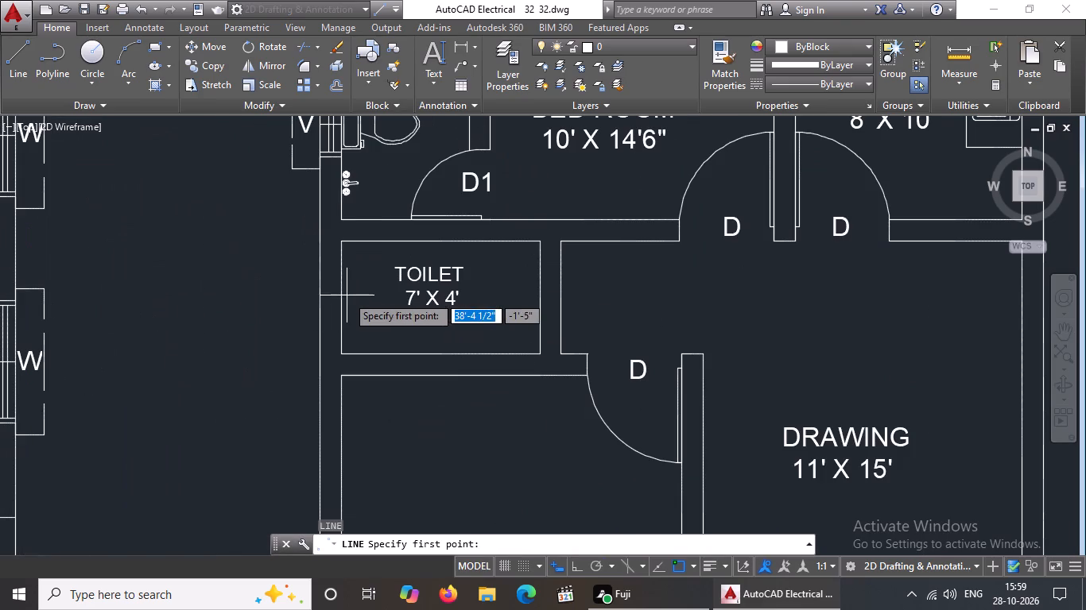
{"action": "left_click", "coordinate": [341, 299]}
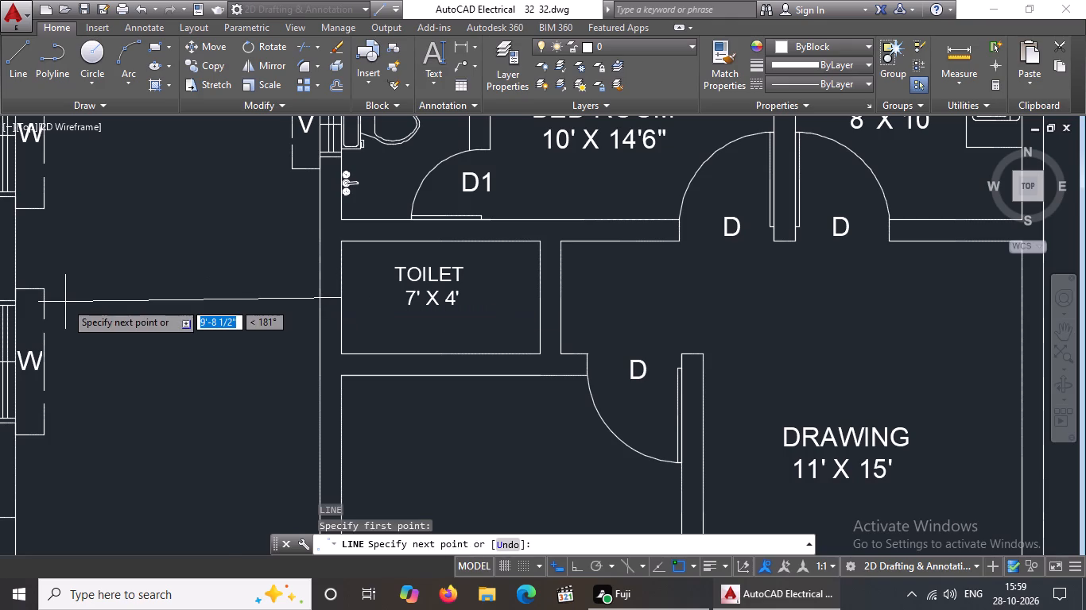
{"action": "left_click", "coordinate": [557, 563]}
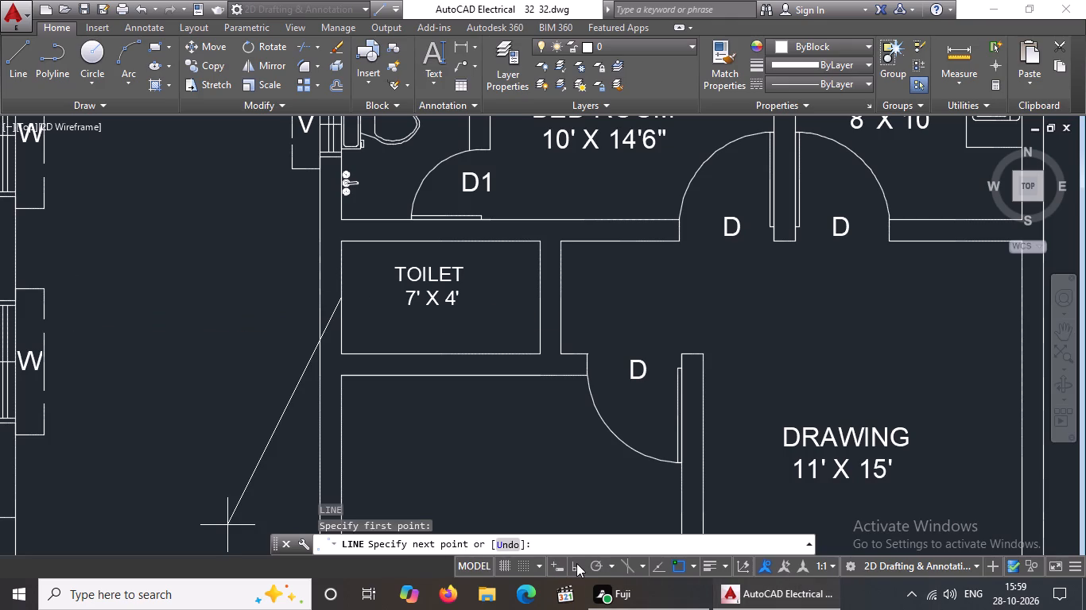
{"action": "left_click", "coordinate": [577, 562]}
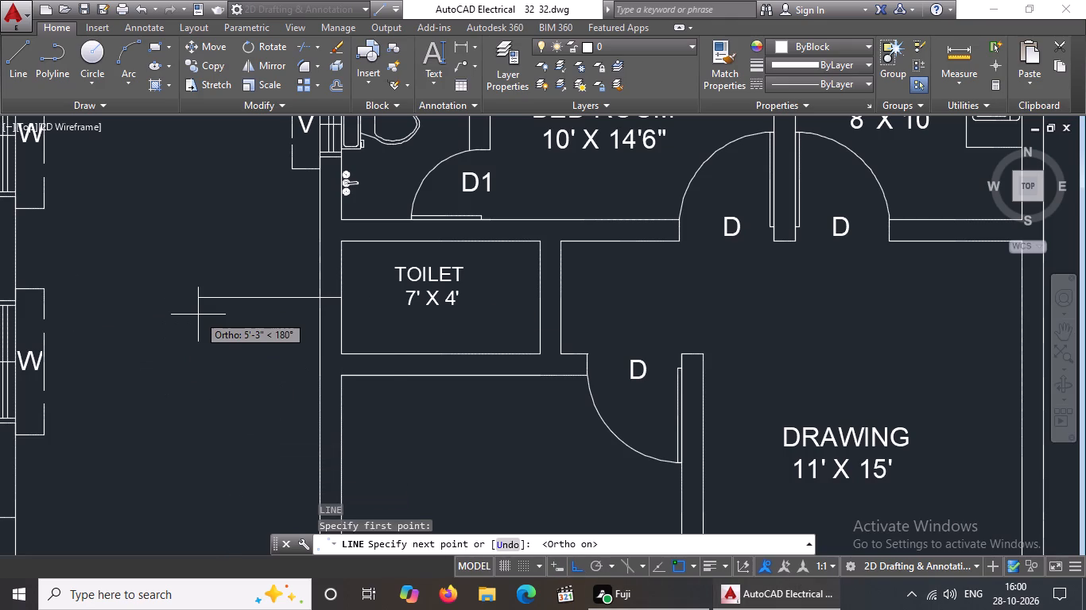
{"action": "type", "text": "9\""}
{"action": "key", "text": "Return"}
{"action": "key", "text": "Return"}
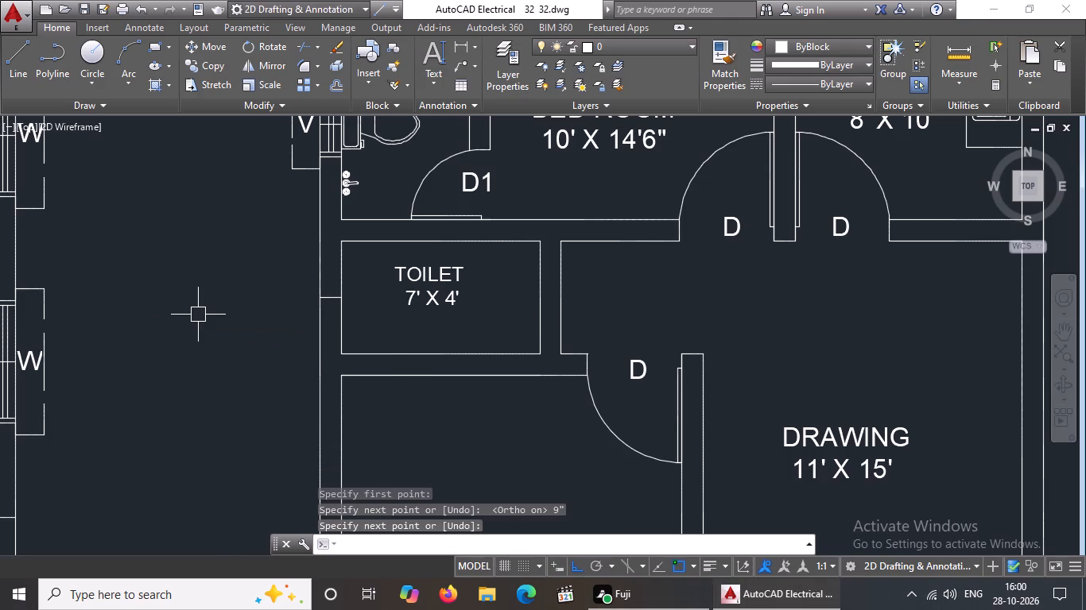
Offset the new cross-wall line 1' upward and 1' downward to mark the toilet's ventilator opening.
{"action": "key", "text": "o"}
{"action": "key", "text": "Return"}
{"action": "type", "text": "1'"}
{"action": "key", "text": "Return"}
{"action": "scroll", "coordinate": [301, 249], "scroll_direction": "up", "scroll_amount": 2}
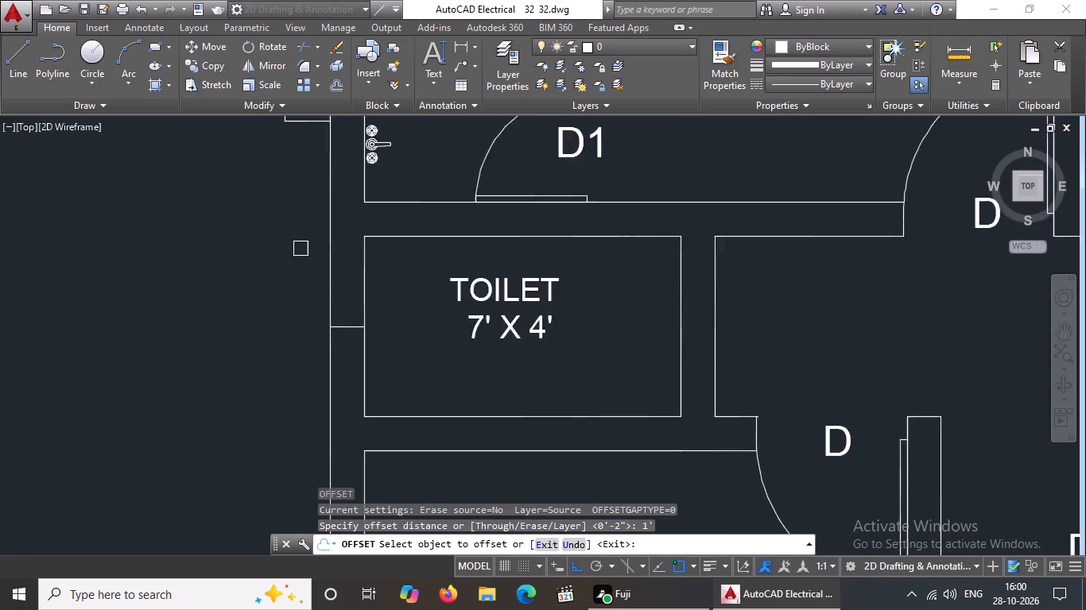
{"action": "left_click_drag", "start_coordinate": [381, 379], "coordinate": [380, 354]}
{"action": "left_click_drag", "start_coordinate": [379, 281], "coordinate": [379, 288]}
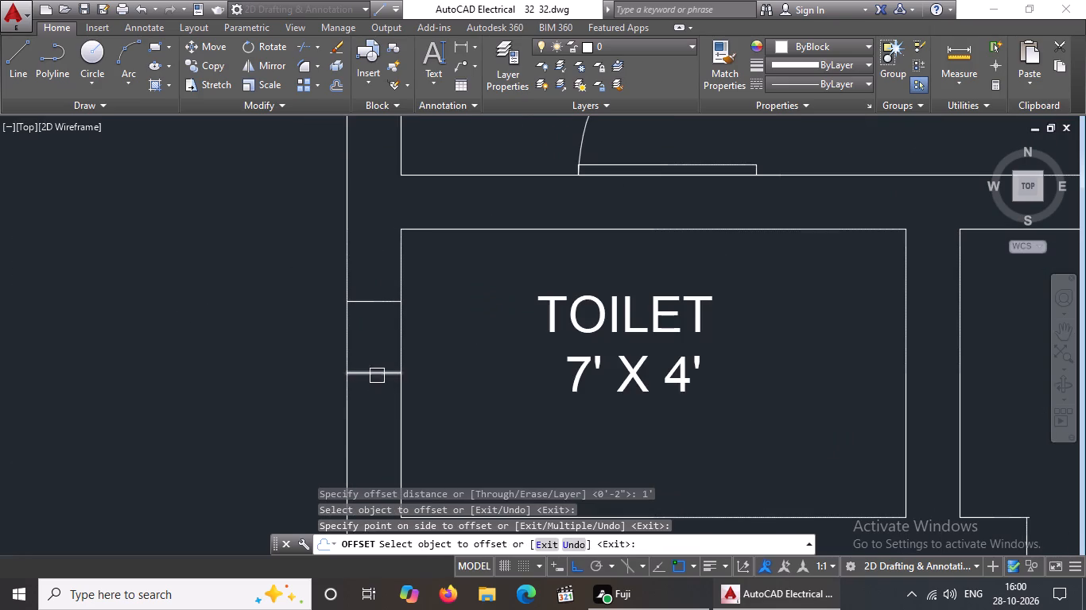
{"action": "left_click", "coordinate": [377, 376]}
{"action": "left_click_drag", "start_coordinate": [369, 431], "coordinate": [382, 427]}
{"action": "key", "text": "Escape"}
Offset the upper opening line 2" upward and pick the lower opening line for the same offset.
{"action": "key", "text": "o"}
{"action": "key", "text": "Return"}
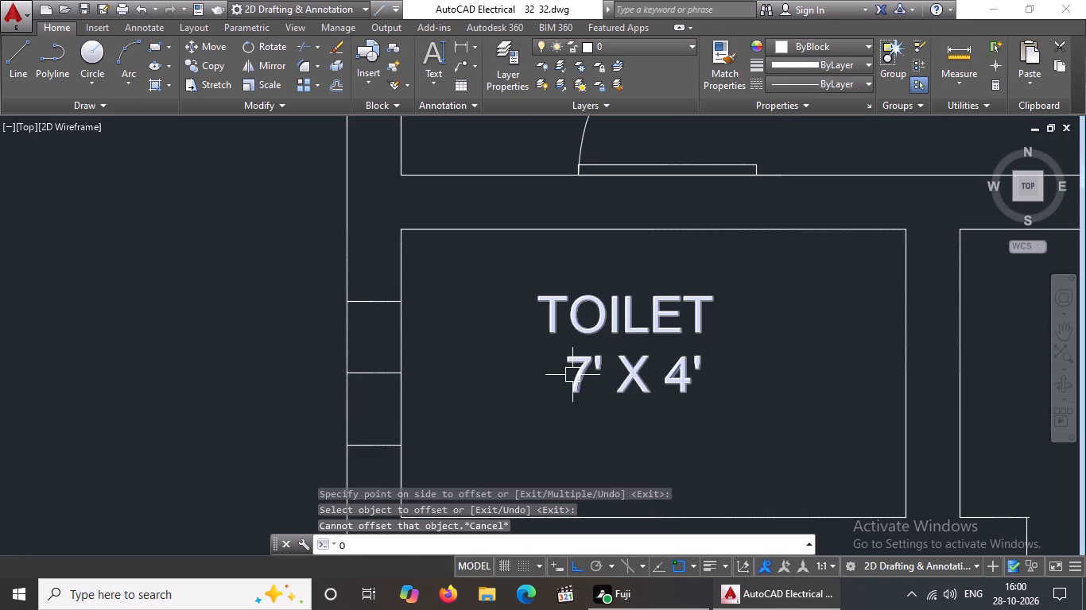
{"action": "key", "text": "2"}
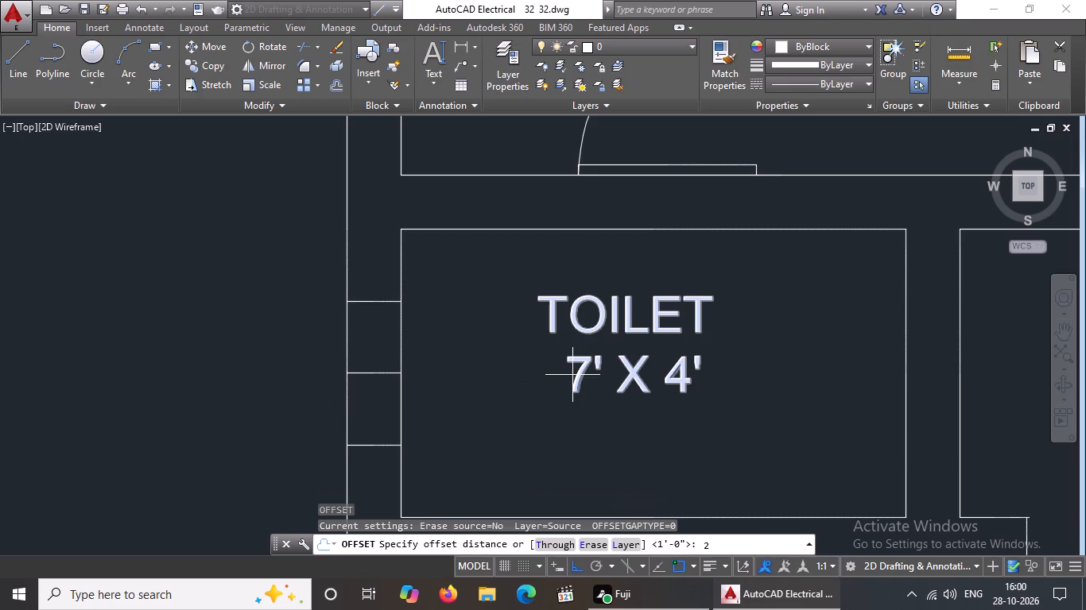
{"action": "key", "text": "shift+quotedbl"}
{"action": "key", "text": "Return"}
{"action": "scroll", "coordinate": [573, 375], "scroll_direction": "up", "scroll_amount": 1}
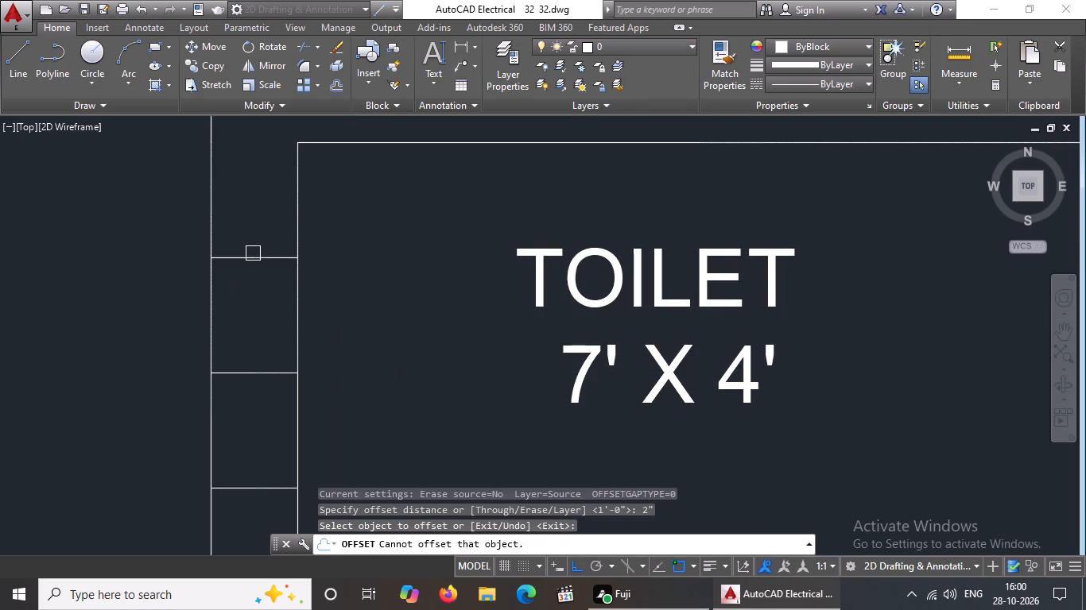
{"action": "left_click_drag", "start_coordinate": [253, 261], "coordinate": [253, 254]}
{"action": "left_click", "coordinate": [250, 218]}
{"action": "left_click", "coordinate": [246, 488]}
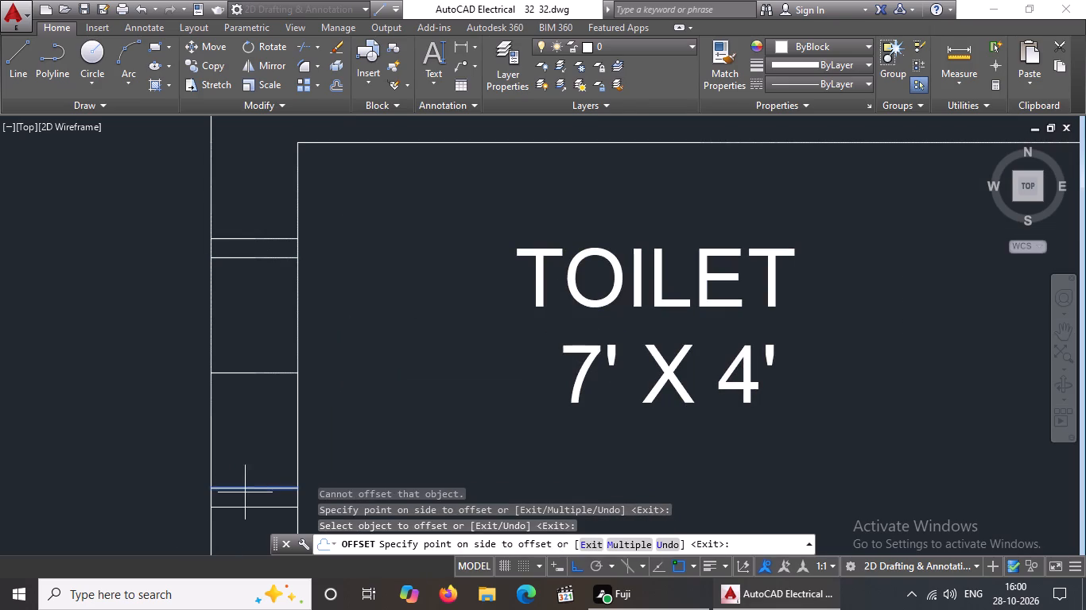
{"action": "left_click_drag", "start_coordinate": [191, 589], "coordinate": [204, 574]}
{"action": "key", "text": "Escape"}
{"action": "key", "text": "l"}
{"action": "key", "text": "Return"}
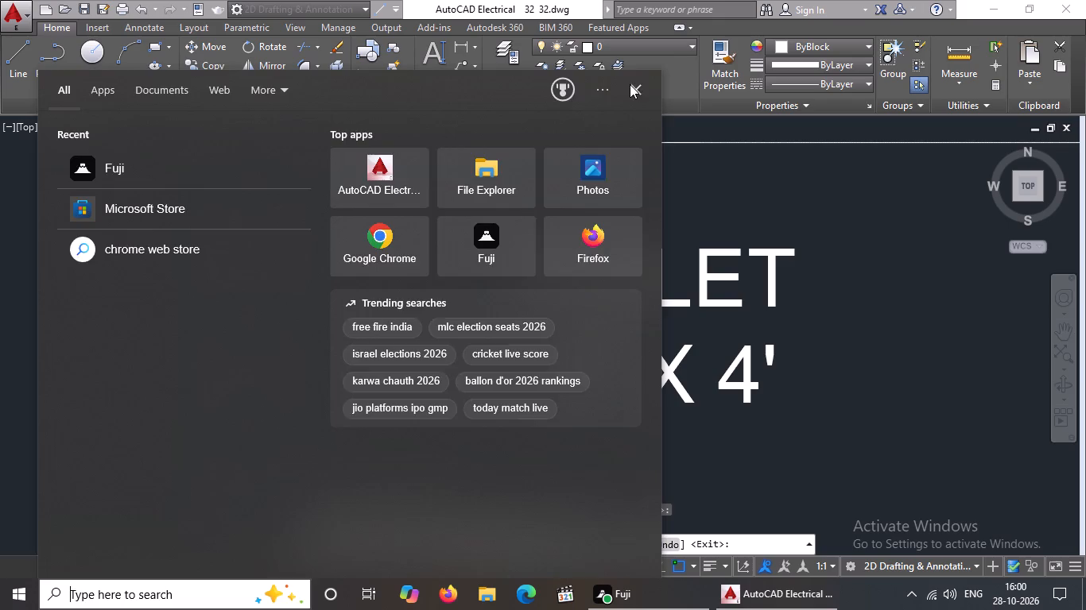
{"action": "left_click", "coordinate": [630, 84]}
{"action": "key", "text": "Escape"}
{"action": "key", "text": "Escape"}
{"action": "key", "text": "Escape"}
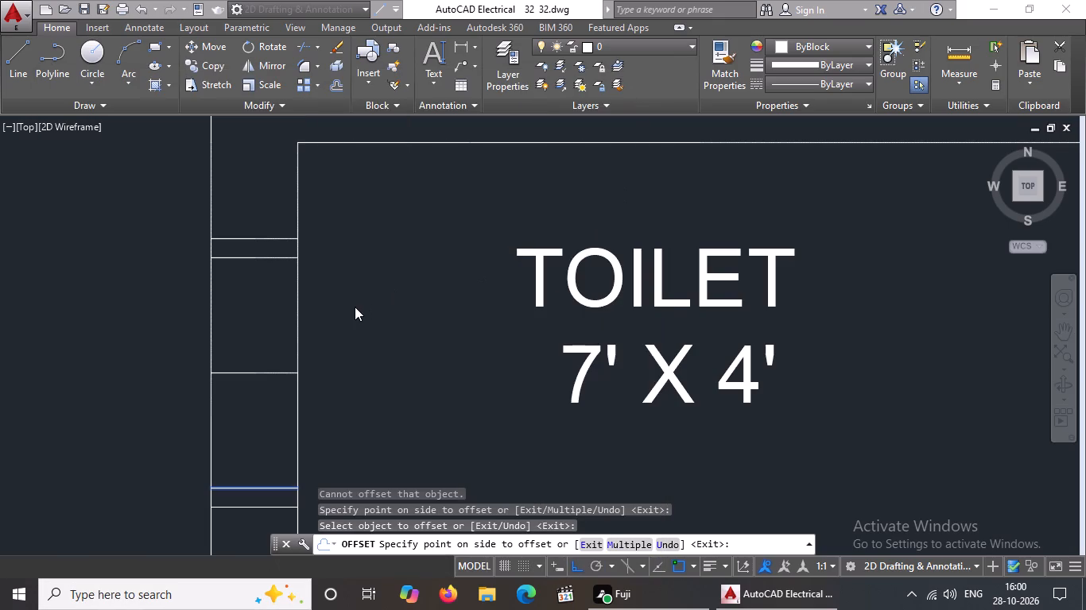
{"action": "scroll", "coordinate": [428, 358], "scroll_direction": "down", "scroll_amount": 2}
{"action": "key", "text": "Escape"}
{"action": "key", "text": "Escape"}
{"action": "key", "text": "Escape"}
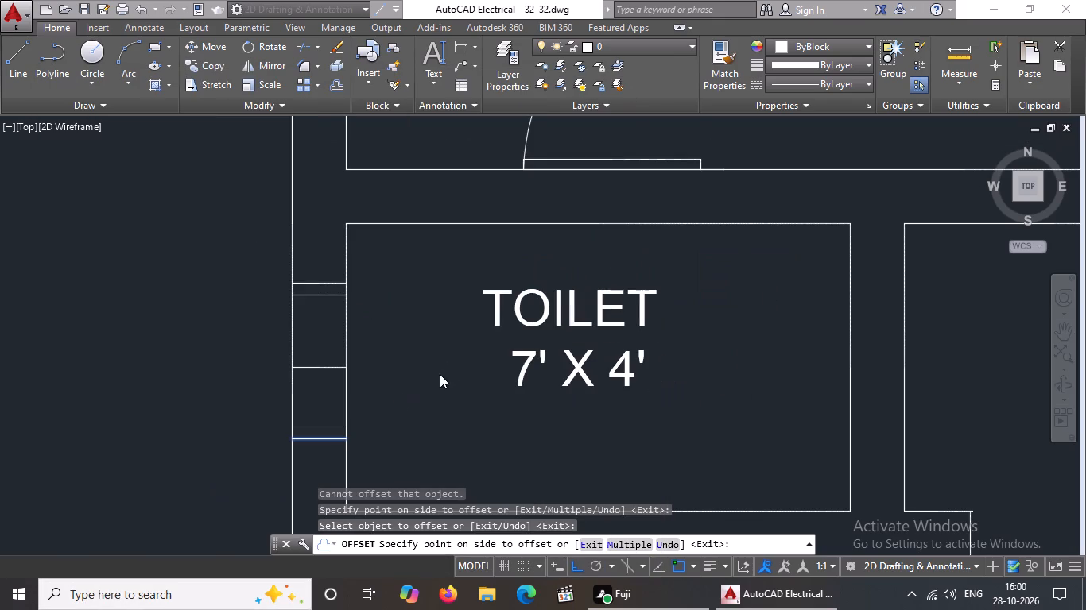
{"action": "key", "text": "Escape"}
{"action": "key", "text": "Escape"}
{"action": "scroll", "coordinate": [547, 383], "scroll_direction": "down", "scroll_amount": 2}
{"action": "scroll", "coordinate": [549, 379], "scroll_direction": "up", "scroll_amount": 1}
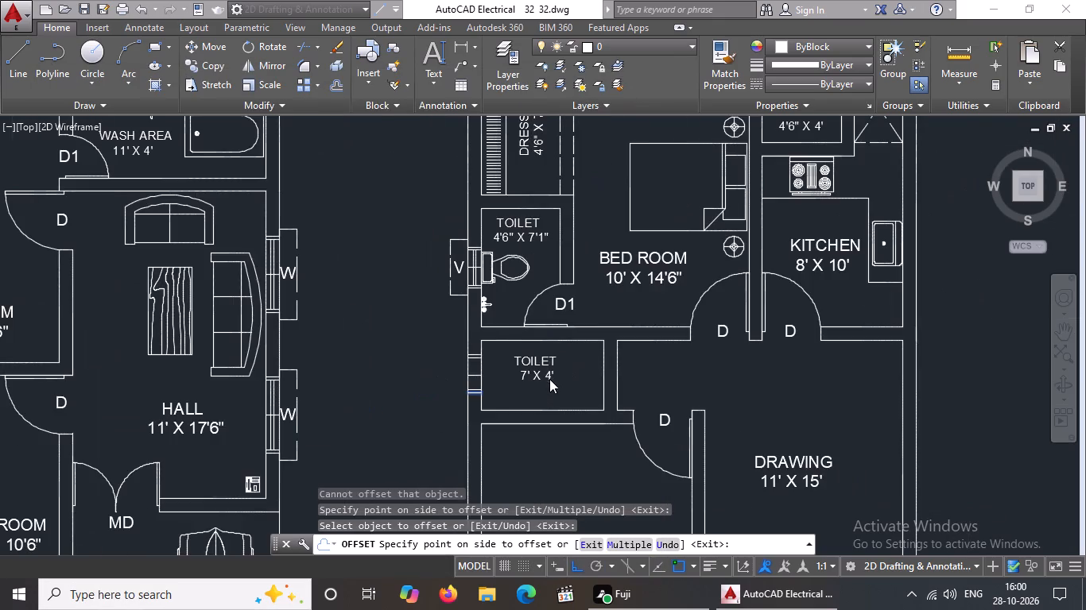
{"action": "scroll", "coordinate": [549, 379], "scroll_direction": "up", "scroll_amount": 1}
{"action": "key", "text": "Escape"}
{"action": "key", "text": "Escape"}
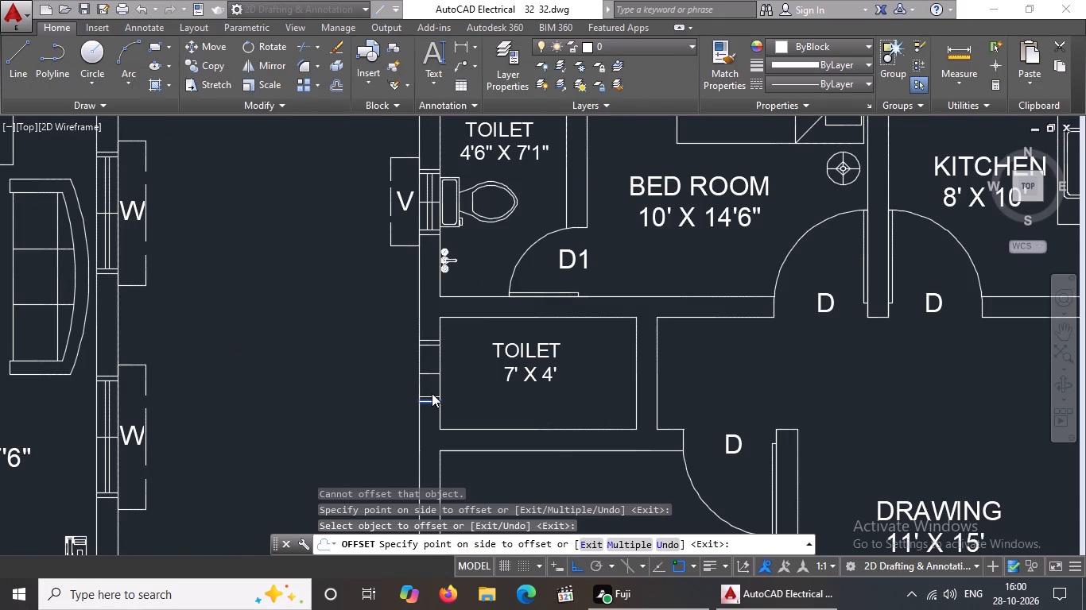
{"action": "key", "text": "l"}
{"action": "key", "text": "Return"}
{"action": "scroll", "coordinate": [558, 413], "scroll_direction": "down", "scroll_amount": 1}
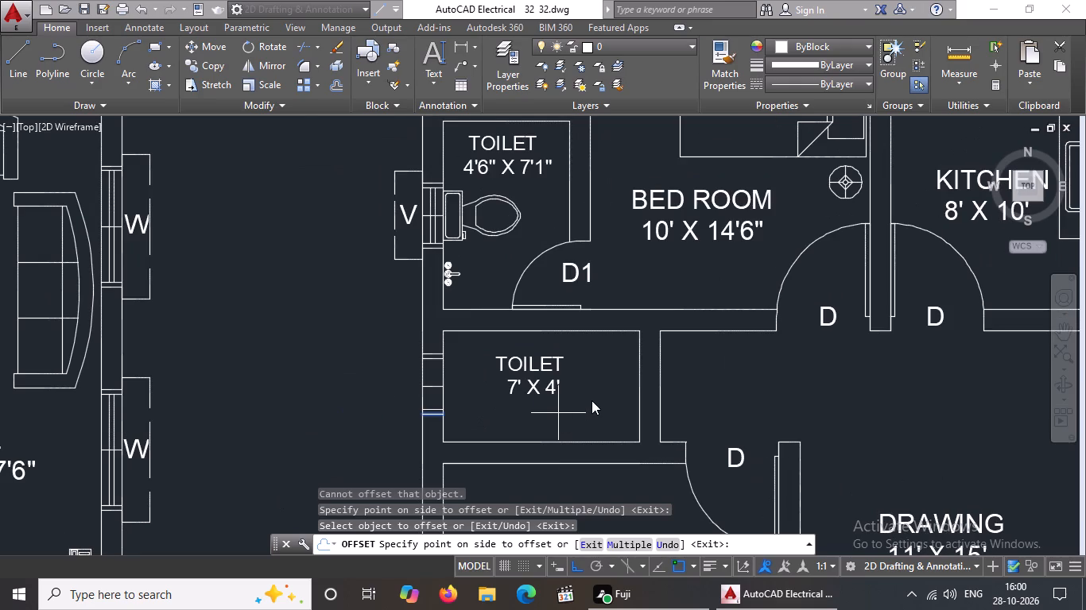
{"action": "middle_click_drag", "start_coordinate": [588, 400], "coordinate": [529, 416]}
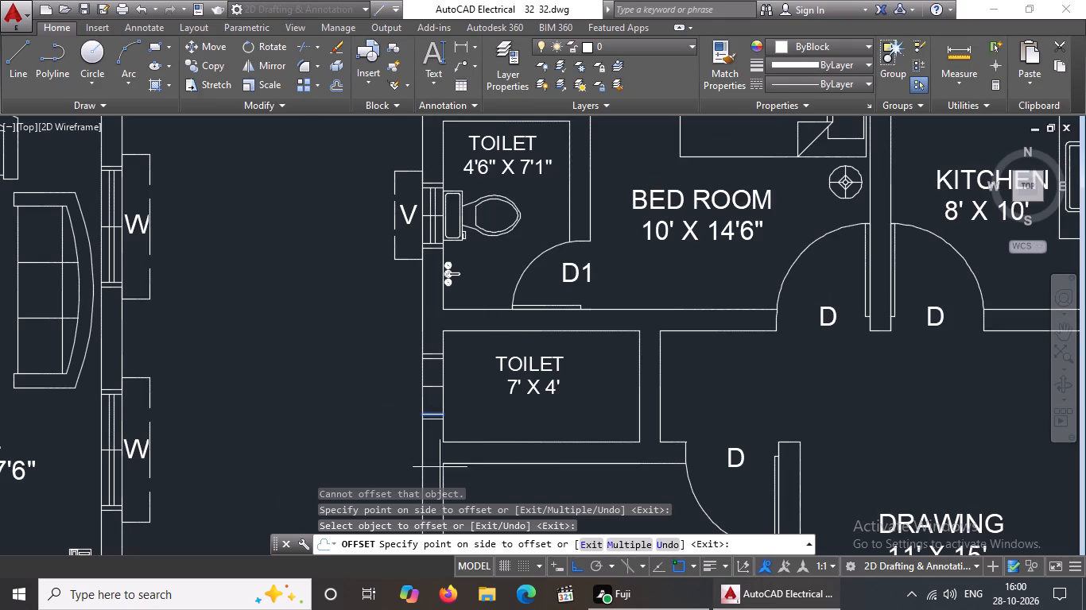
Place the 2" offset of the lower opening line on its lower side.
{"action": "left_click", "coordinate": [437, 442]}
{"action": "key", "text": "Escape"}
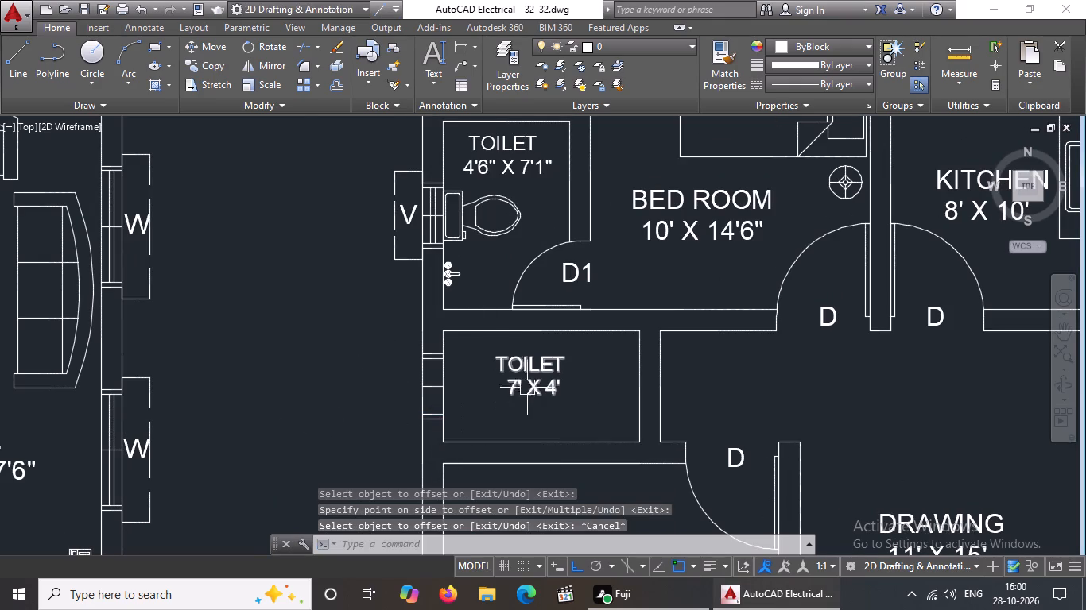
Draw a vertical line along the wall's middle between the midpoints of the two inner opening lines.
{"action": "key", "text": "Escape"}
{"action": "key", "text": "l"}
{"action": "key", "text": "Return"}
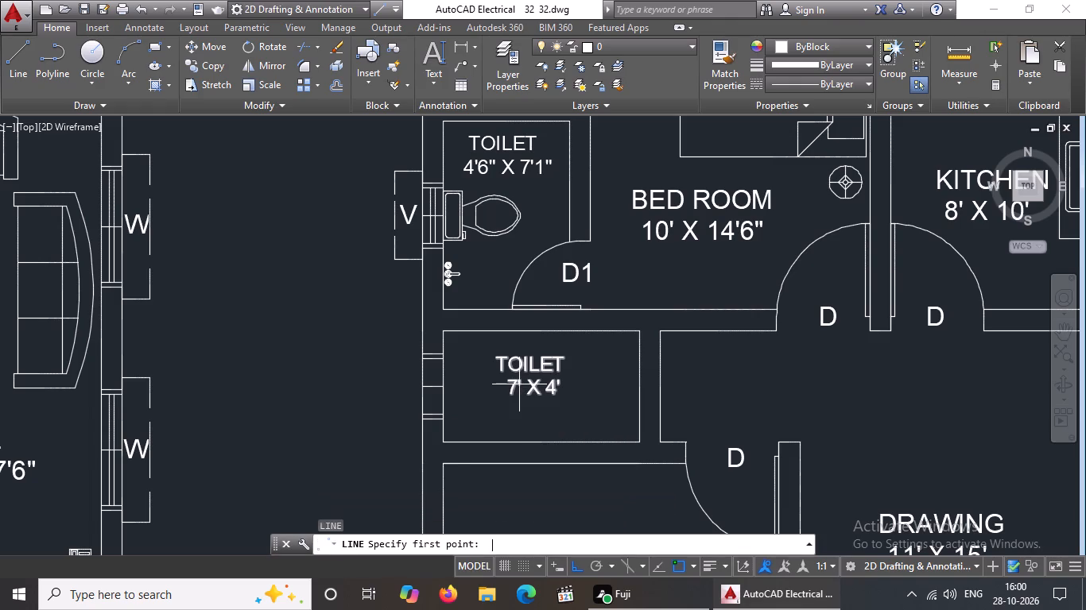
{"action": "scroll", "coordinate": [429, 361], "scroll_direction": "up", "scroll_amount": 2}
{"action": "left_click", "coordinate": [429, 503]}
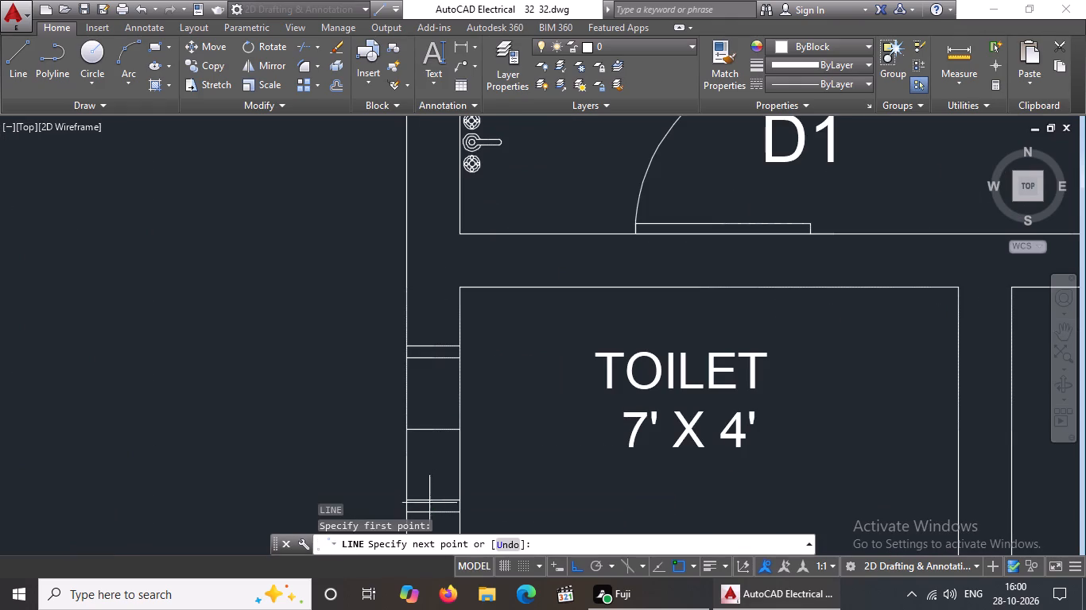
{"action": "left_click", "coordinate": [432, 358]}
{"action": "key", "text": "Escape"}
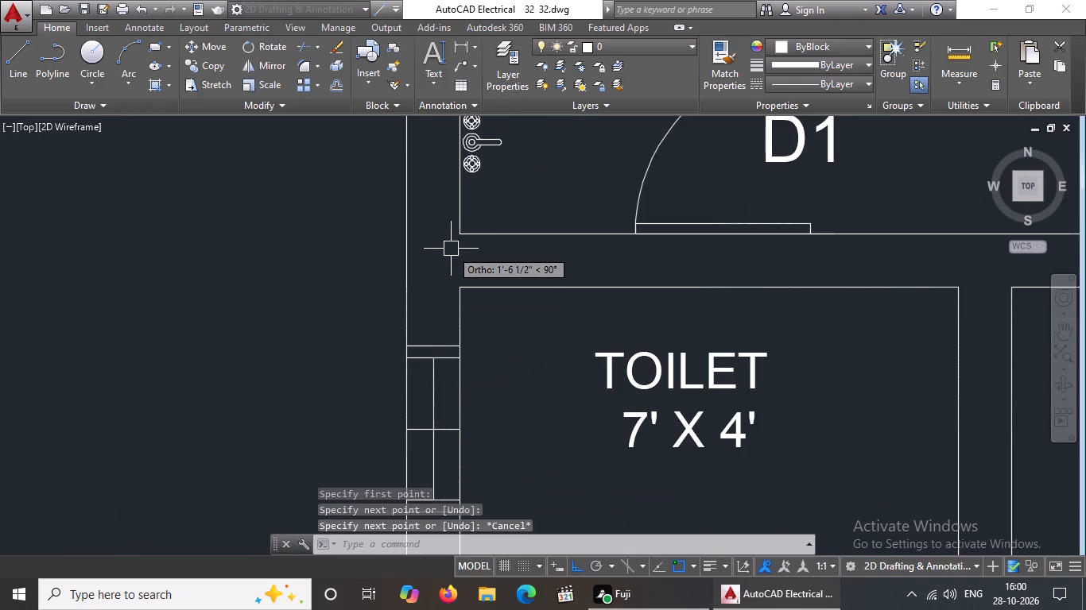
Offset the opening's vertical centre line 1" toward the toilet interior.
{"action": "key", "text": "o"}
{"action": "key", "text": "Return"}
{"action": "key", "text": "1"}
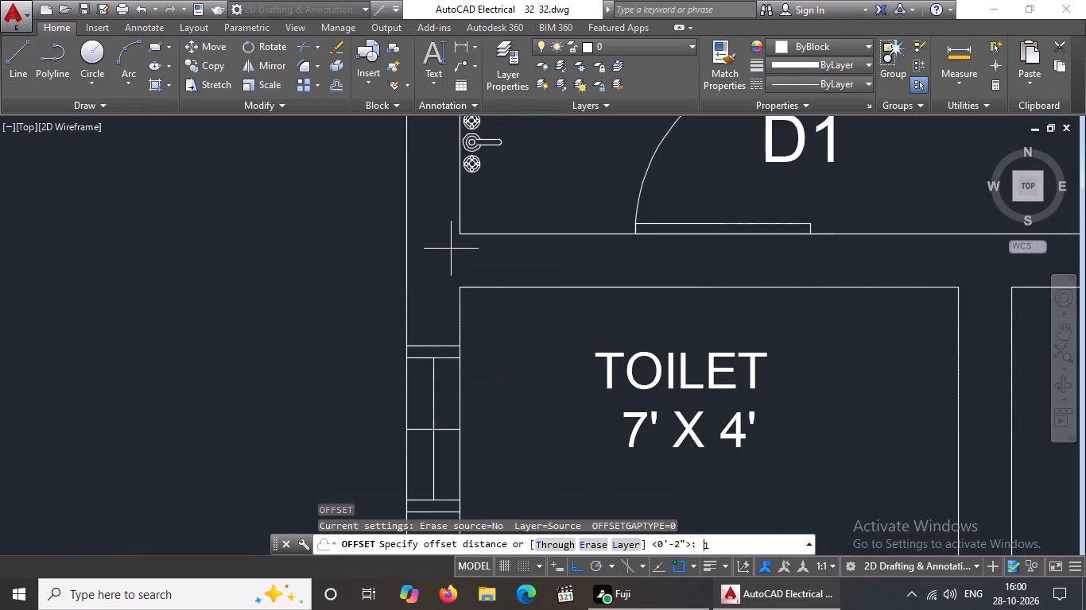
{"action": "key", "text": "shift+quotedbl"}
{"action": "key", "text": "Return"}
{"action": "scroll", "coordinate": [452, 249], "scroll_direction": "up", "scroll_amount": 1}
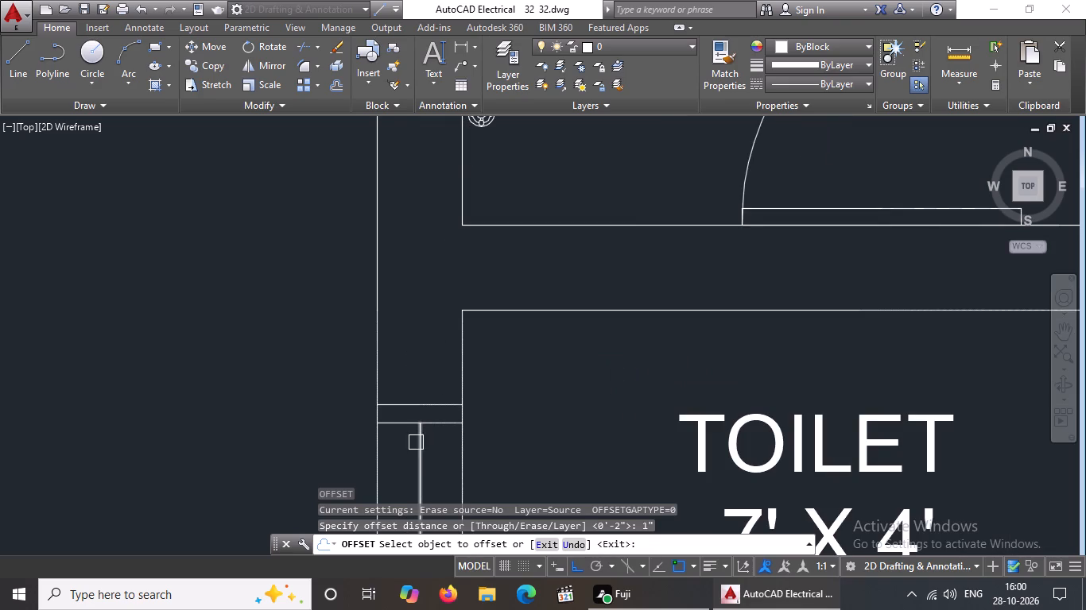
{"action": "left_click_drag", "start_coordinate": [417, 442], "coordinate": [428, 441]}
{"action": "left_click", "coordinate": [472, 446]}
{"action": "left_click", "coordinate": [411, 467]}
{"action": "left_click", "coordinate": [370, 465]}
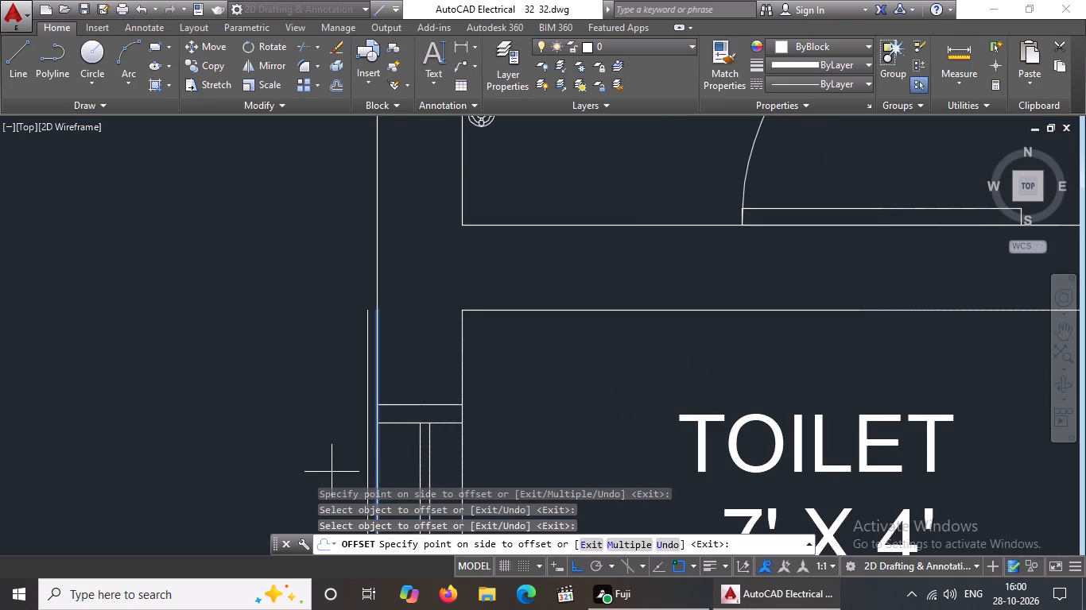
{"action": "key", "text": "Escape"}
{"action": "scroll", "coordinate": [424, 414], "scroll_direction": "down", "scroll_amount": 2}
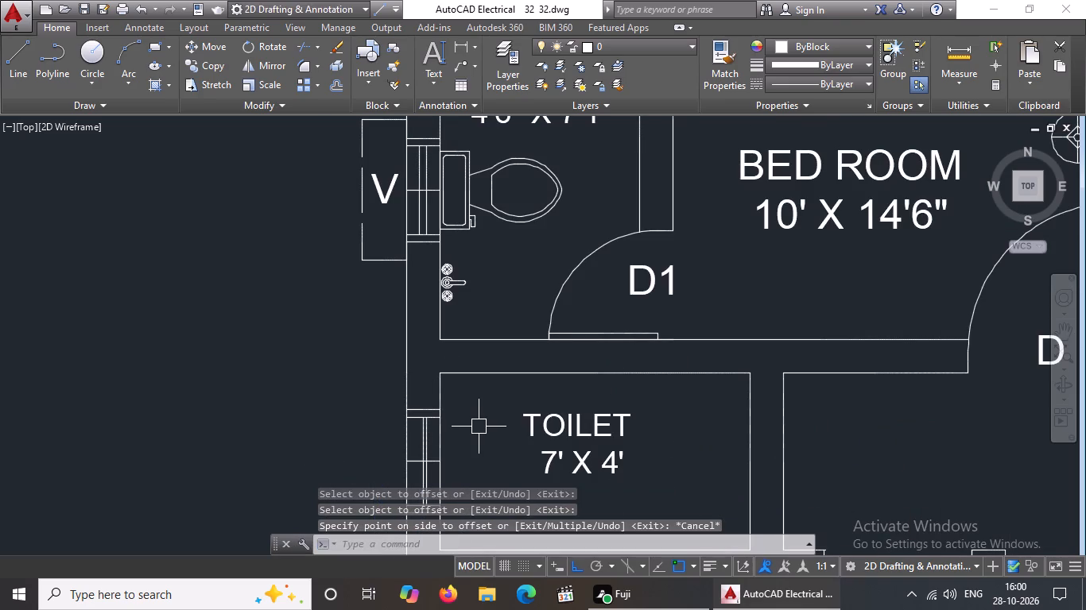
Offset the opening's vertical centre line 1" toward the outside of the building.
{"action": "key", "text": "o"}
{"action": "key", "text": "Return"}
{"action": "type", "text": "1\""}
{"action": "key", "text": "Return"}
{"action": "scroll", "coordinate": [426, 442], "scroll_direction": "up", "scroll_amount": 3}
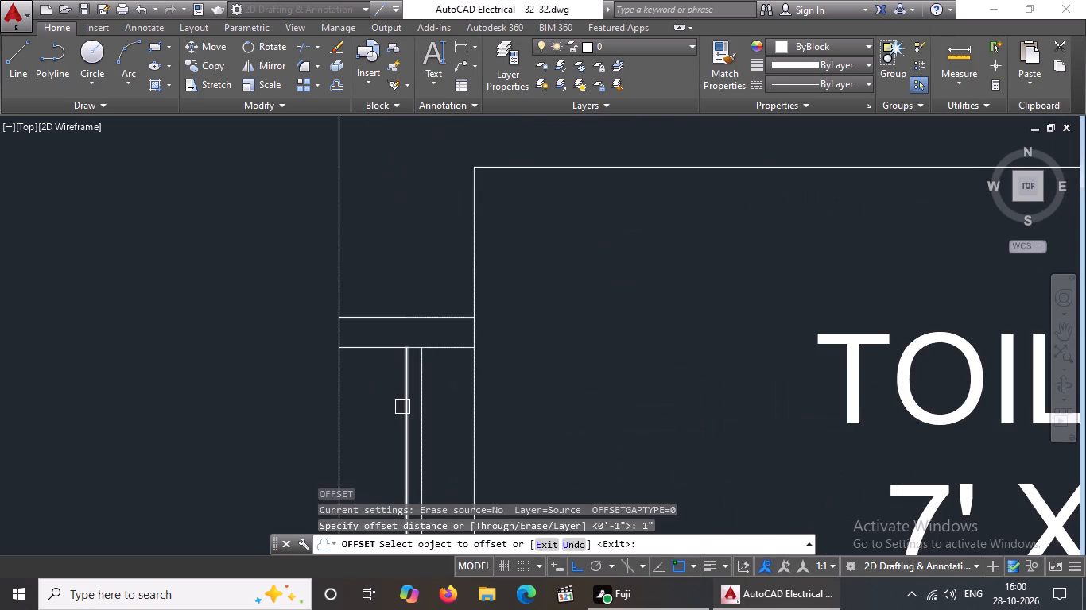
{"action": "left_click", "coordinate": [406, 399]}
{"action": "left_click", "coordinate": [314, 417]}
{"action": "key", "text": "Escape"}
Delete the original vertical centre line between the two 1" offset lines.
{"action": "left_click", "coordinate": [409, 378]}
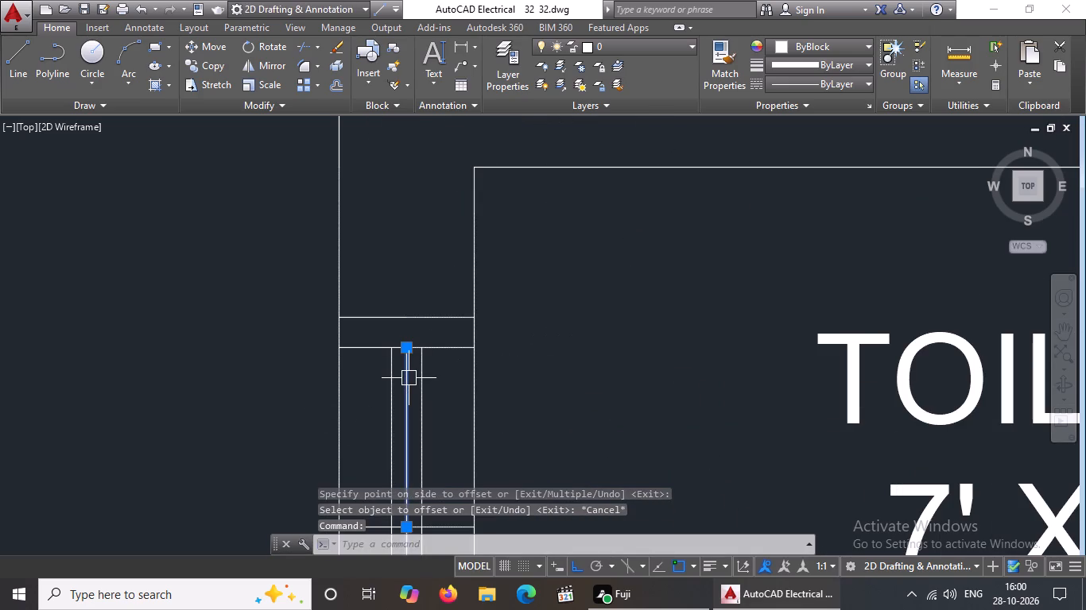
{"action": "key", "text": "Delete"}
{"action": "scroll", "coordinate": [420, 376], "scroll_direction": "down", "scroll_amount": 4}
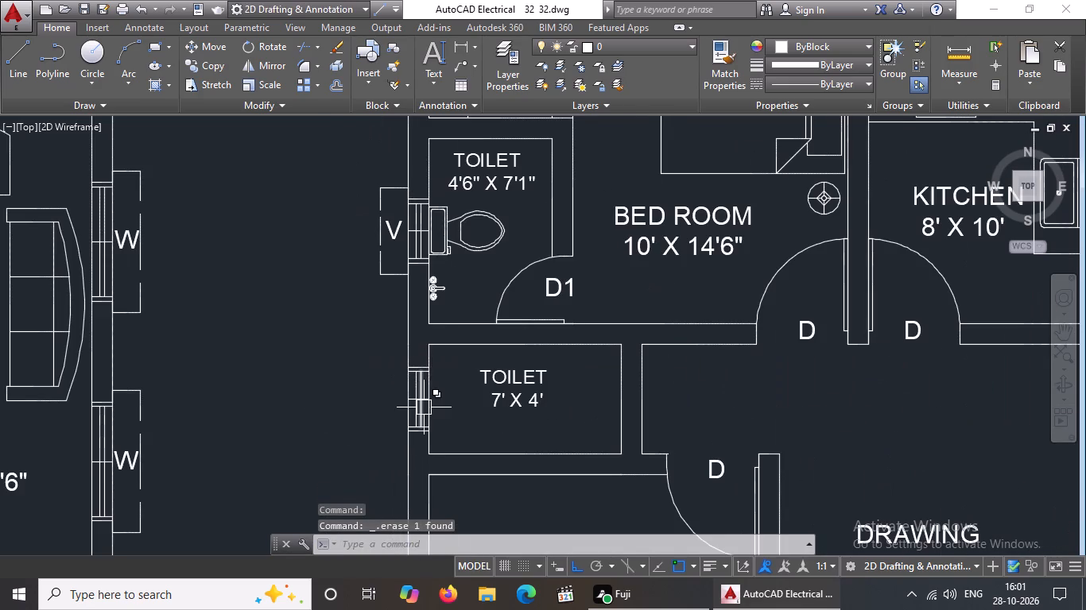
{"action": "key", "text": "Escape"}
From the 7' X 4' toilet opening's upper outer corner, draw a line 5" up along the wall and 1' outward.
{"action": "scroll", "coordinate": [425, 407], "scroll_direction": "up", "scroll_amount": 2}
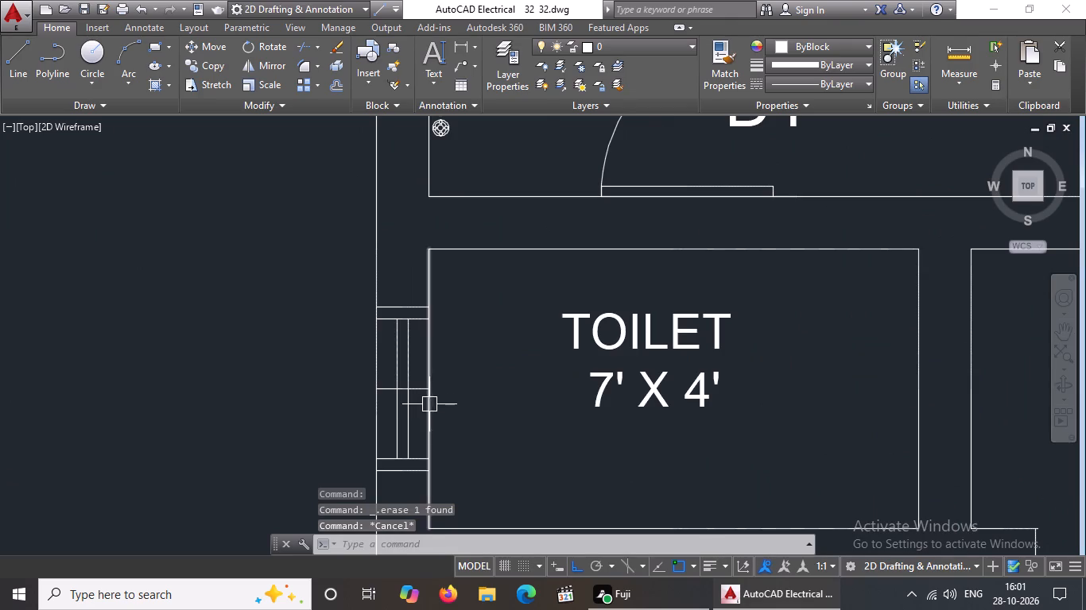
{"action": "scroll", "coordinate": [429, 404], "scroll_direction": "down", "scroll_amount": 2}
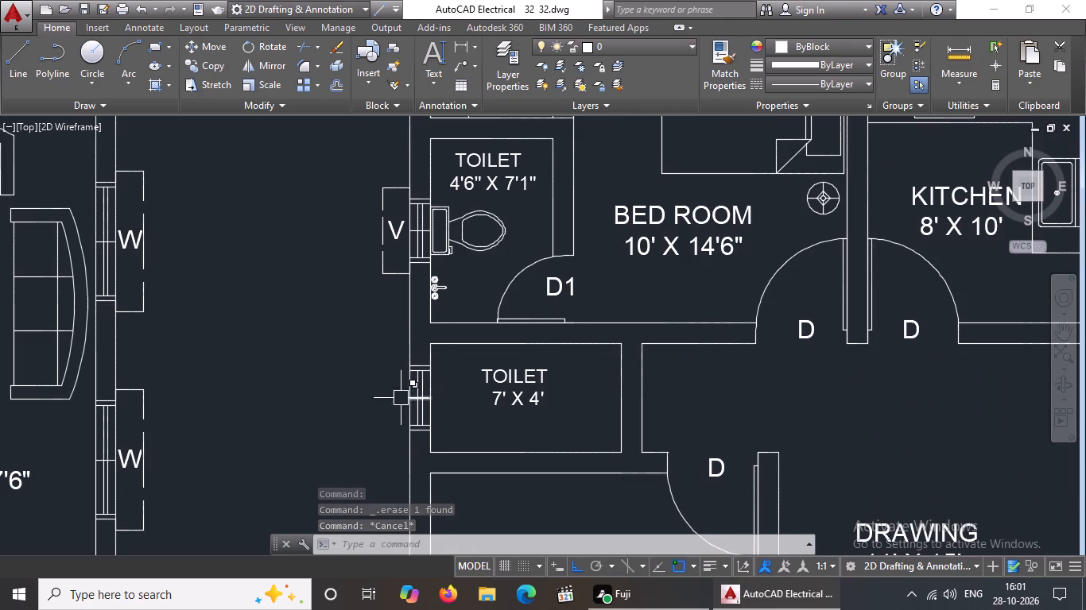
{"action": "key", "text": "l"}
{"action": "key", "text": "Return"}
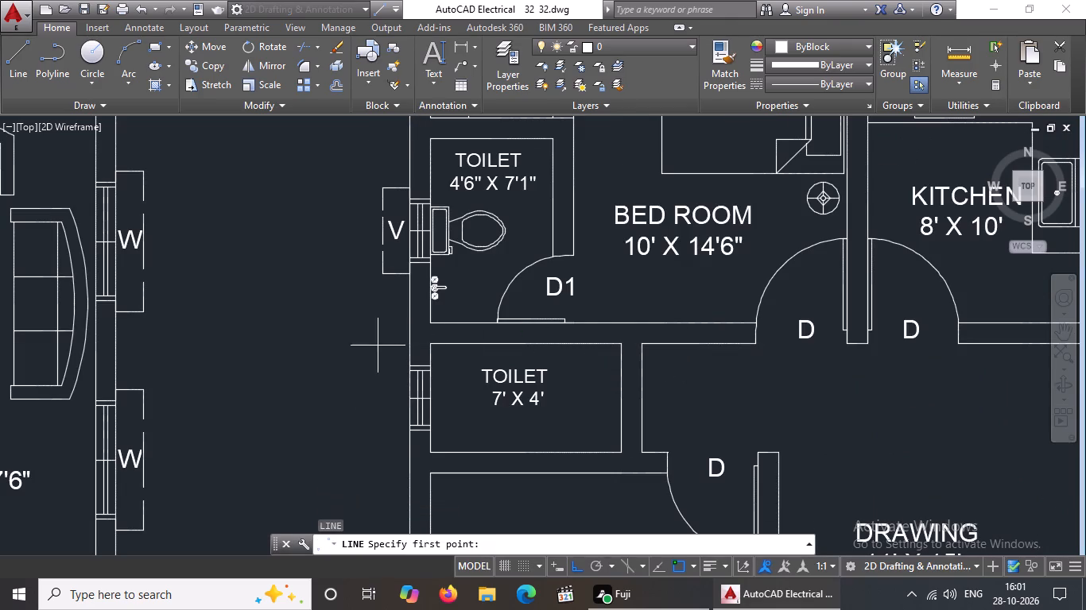
{"action": "scroll", "coordinate": [397, 349], "scroll_direction": "up", "scroll_amount": 2}
{"action": "left_click", "coordinate": [426, 395]}
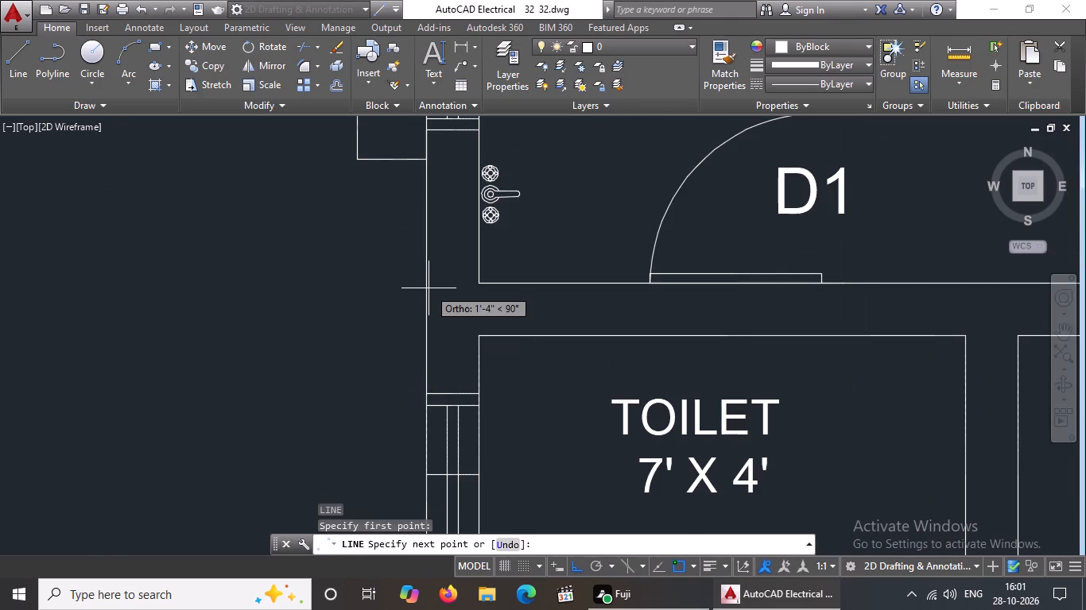
{"action": "type", "text": "5\""}
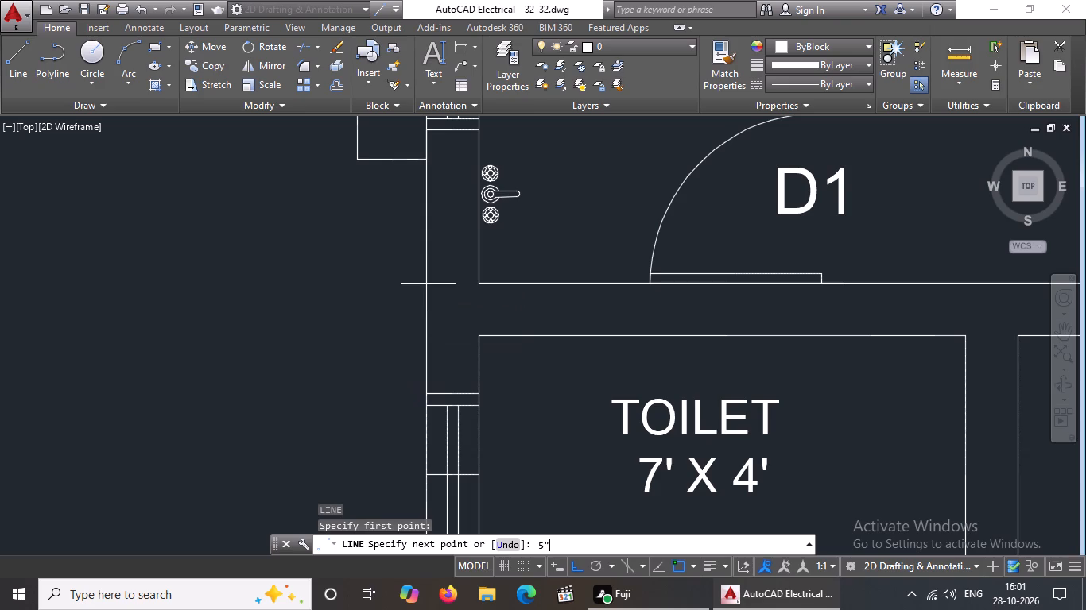
{"action": "key", "text": "Return"}
{"action": "type", "text": "1'"}
{"action": "key", "text": "Return"}
{"action": "scroll", "coordinate": [370, 400], "scroll_direction": "down", "scroll_amount": 3}
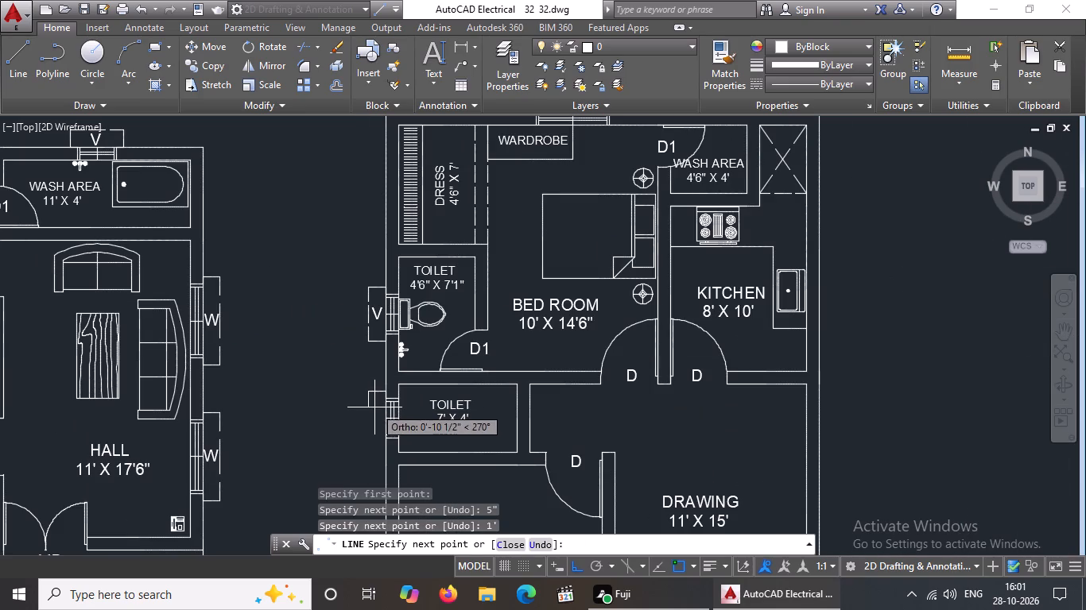
{"action": "key", "text": "Escape"}
Draw a line from the opening's lower outer corner 5" down and 1' outward, closing it up to the upper projection's outer end.
{"action": "key", "text": "l"}
{"action": "key", "text": "Return"}
{"action": "scroll", "coordinate": [385, 434], "scroll_direction": "up", "scroll_amount": 3}
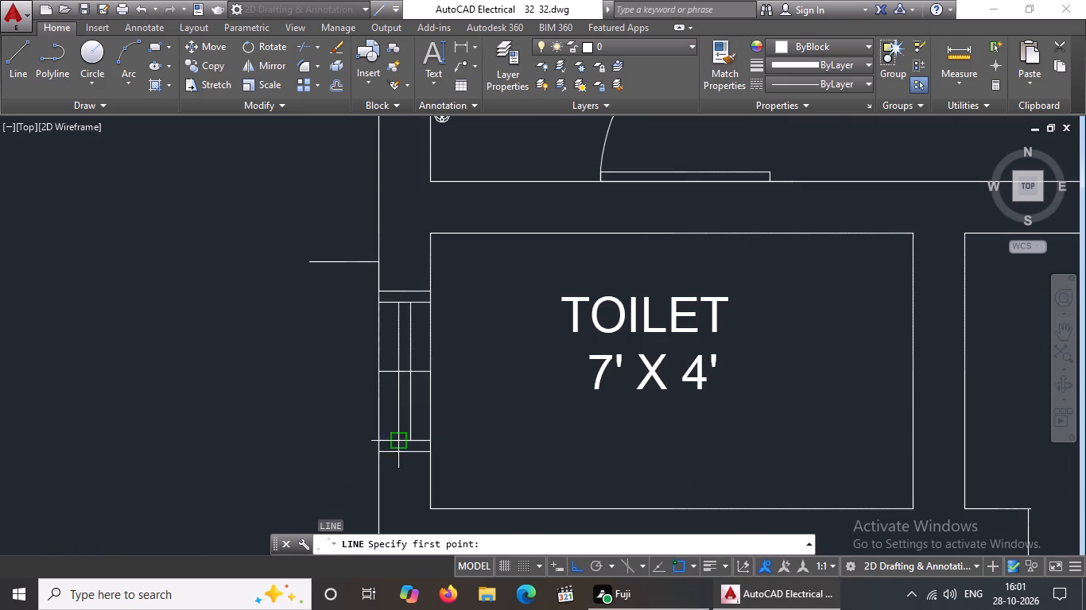
{"action": "left_click", "coordinate": [382, 452]}
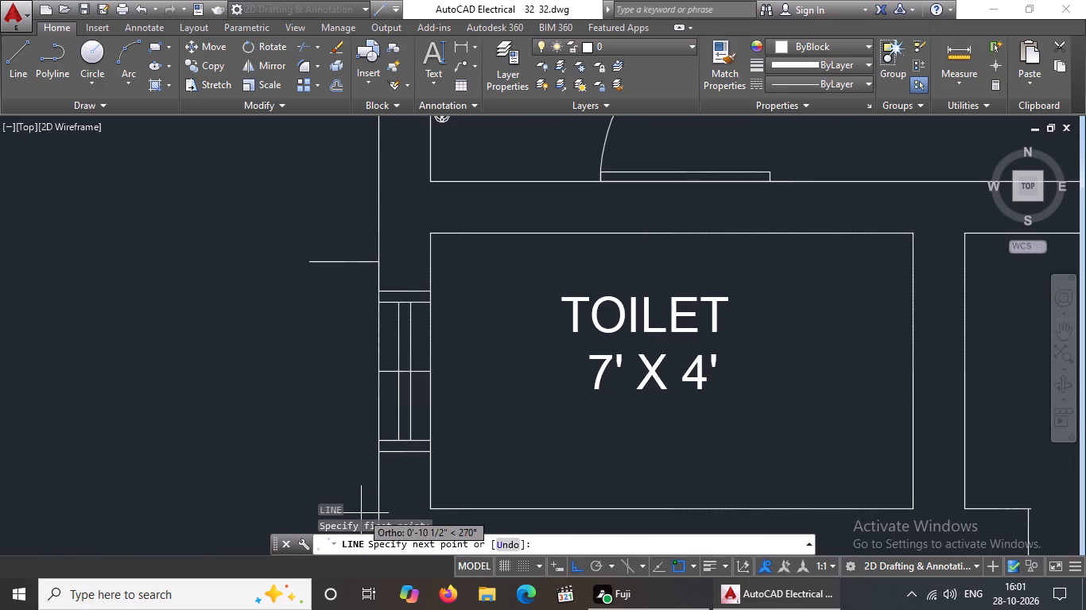
{"action": "type", "text": "5\""}
{"action": "key", "text": "Return"}
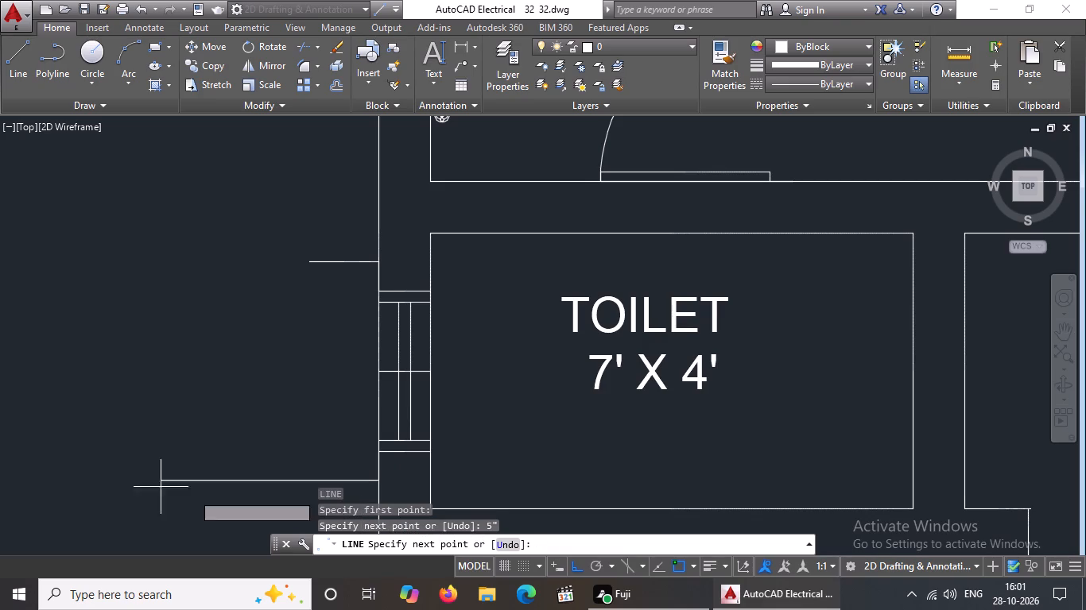
{"action": "key", "text": "1"}
{"action": "key", "text": "apostrophe"}
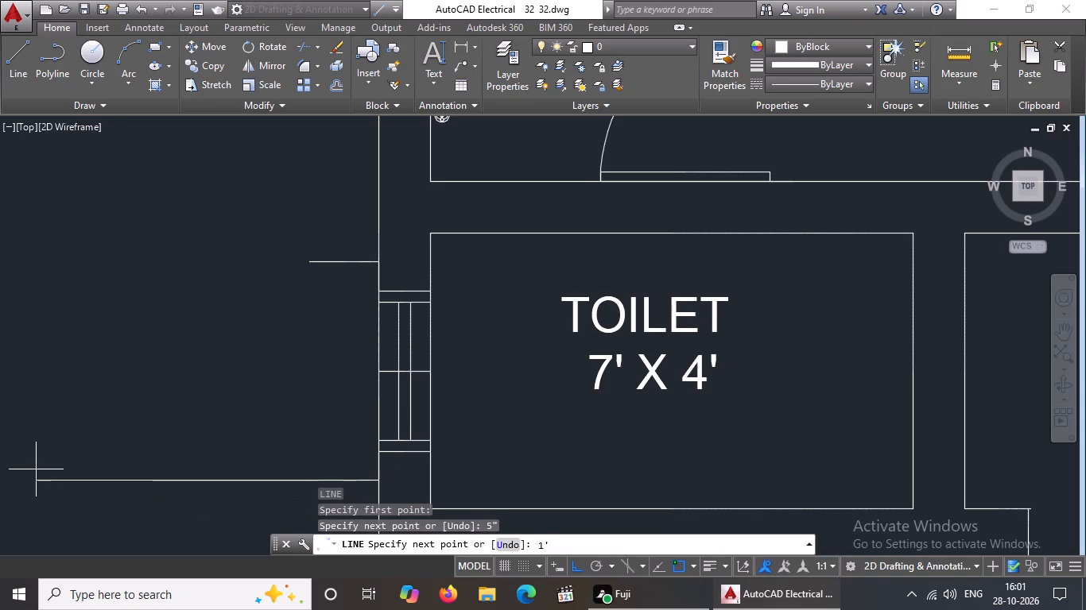
{"action": "key", "text": "Return"}
{"action": "left_click", "coordinate": [314, 266]}
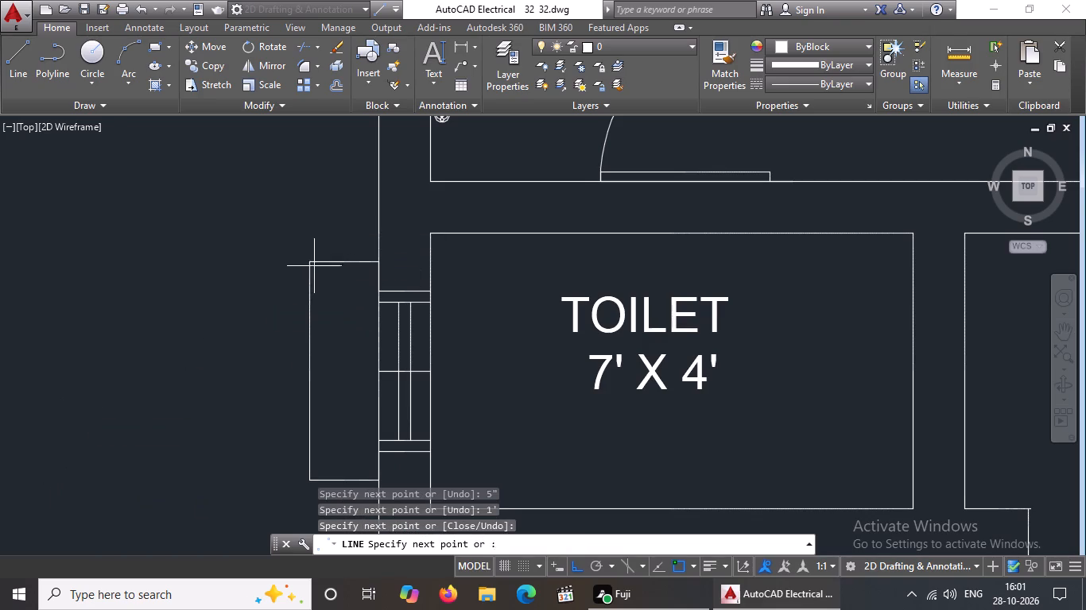
{"action": "scroll", "coordinate": [321, 261], "scroll_direction": "down", "scroll_amount": 3}
{"action": "key", "text": "Escape"}
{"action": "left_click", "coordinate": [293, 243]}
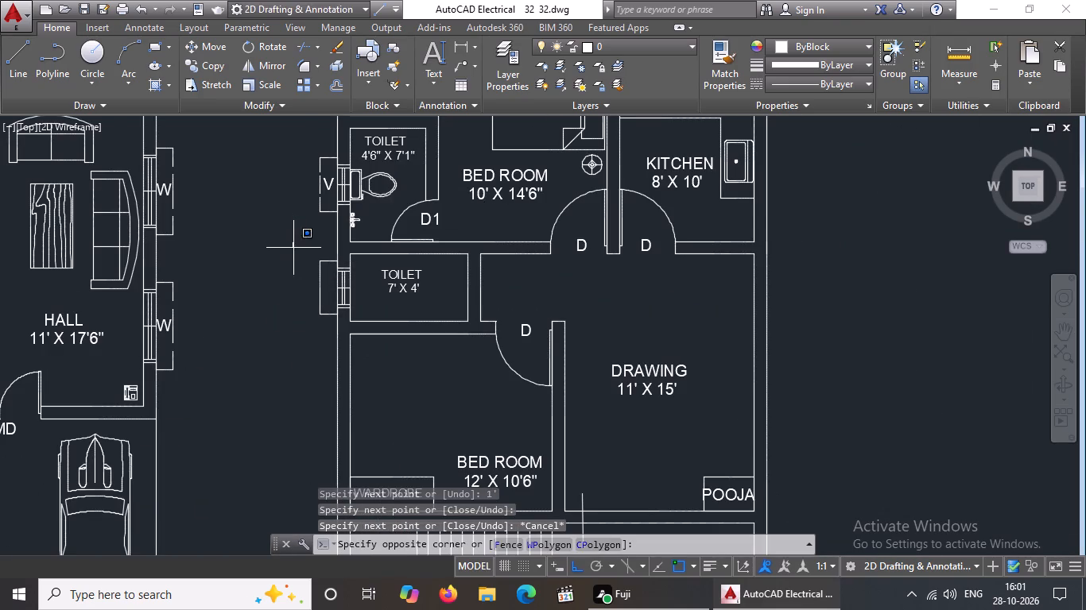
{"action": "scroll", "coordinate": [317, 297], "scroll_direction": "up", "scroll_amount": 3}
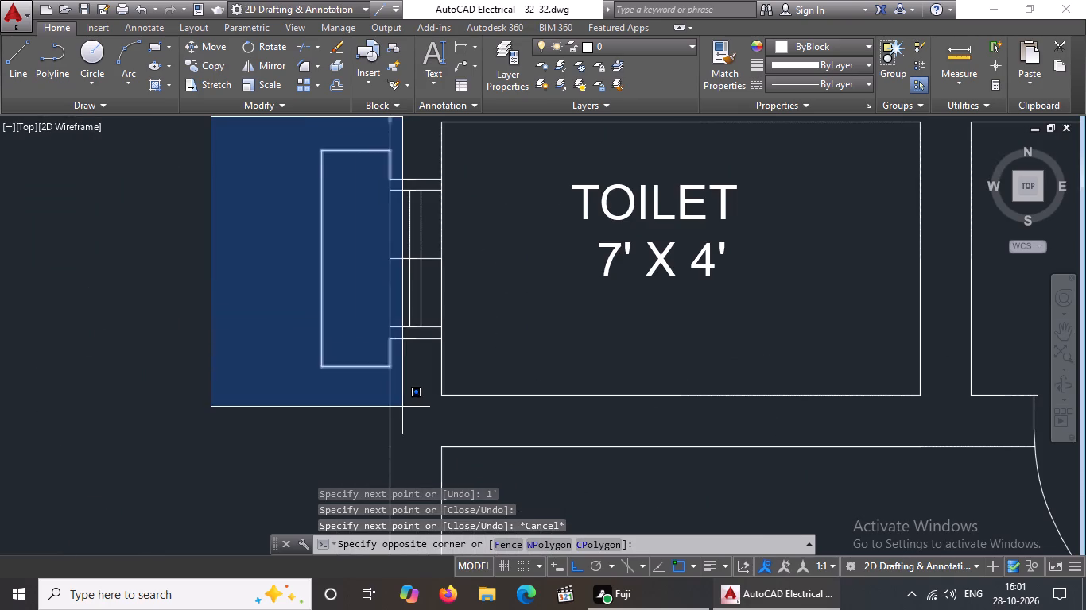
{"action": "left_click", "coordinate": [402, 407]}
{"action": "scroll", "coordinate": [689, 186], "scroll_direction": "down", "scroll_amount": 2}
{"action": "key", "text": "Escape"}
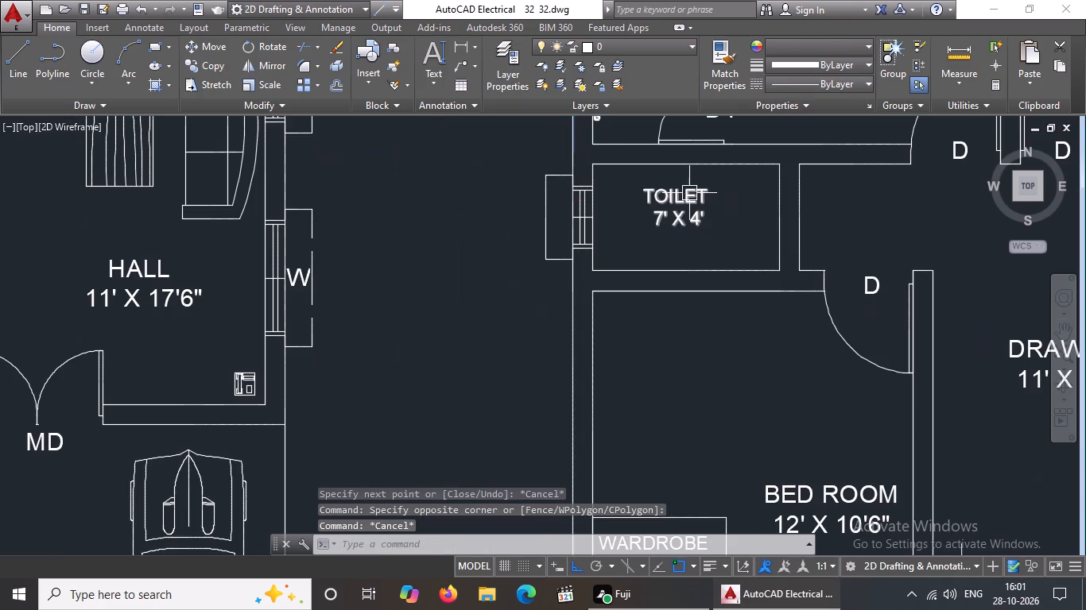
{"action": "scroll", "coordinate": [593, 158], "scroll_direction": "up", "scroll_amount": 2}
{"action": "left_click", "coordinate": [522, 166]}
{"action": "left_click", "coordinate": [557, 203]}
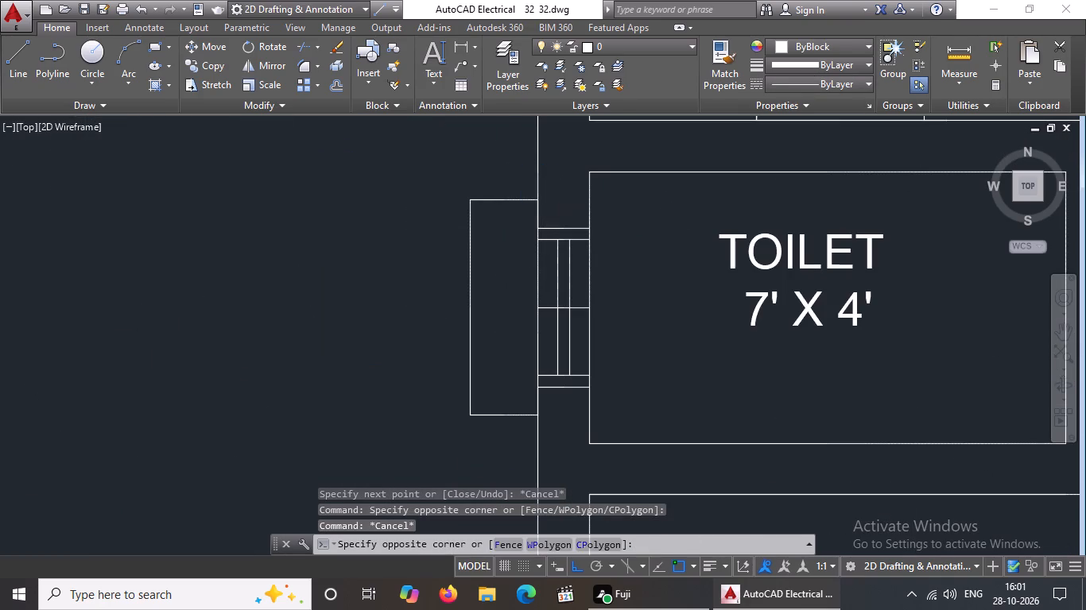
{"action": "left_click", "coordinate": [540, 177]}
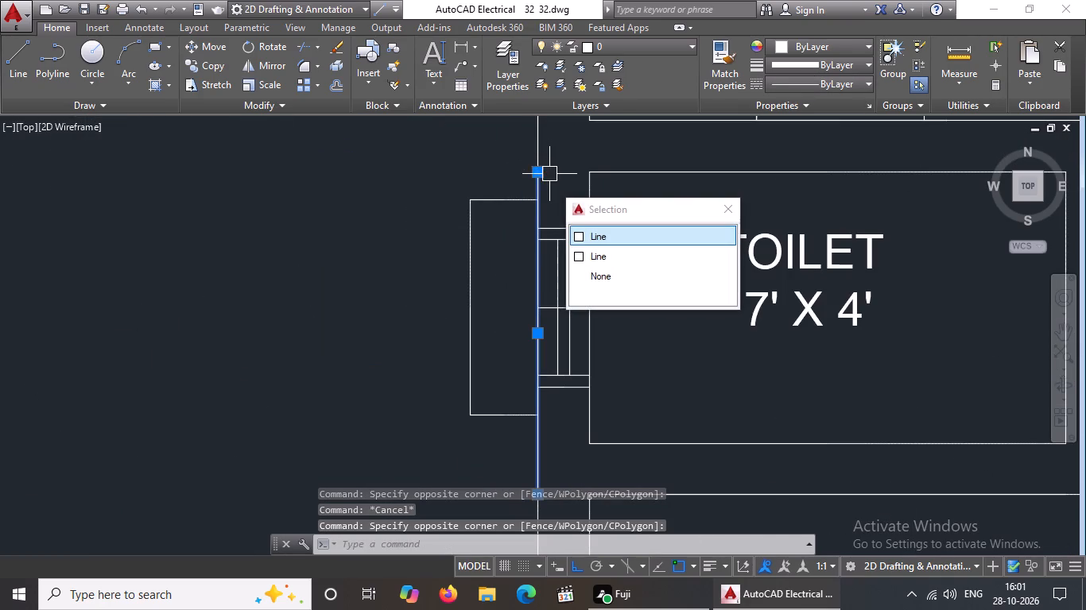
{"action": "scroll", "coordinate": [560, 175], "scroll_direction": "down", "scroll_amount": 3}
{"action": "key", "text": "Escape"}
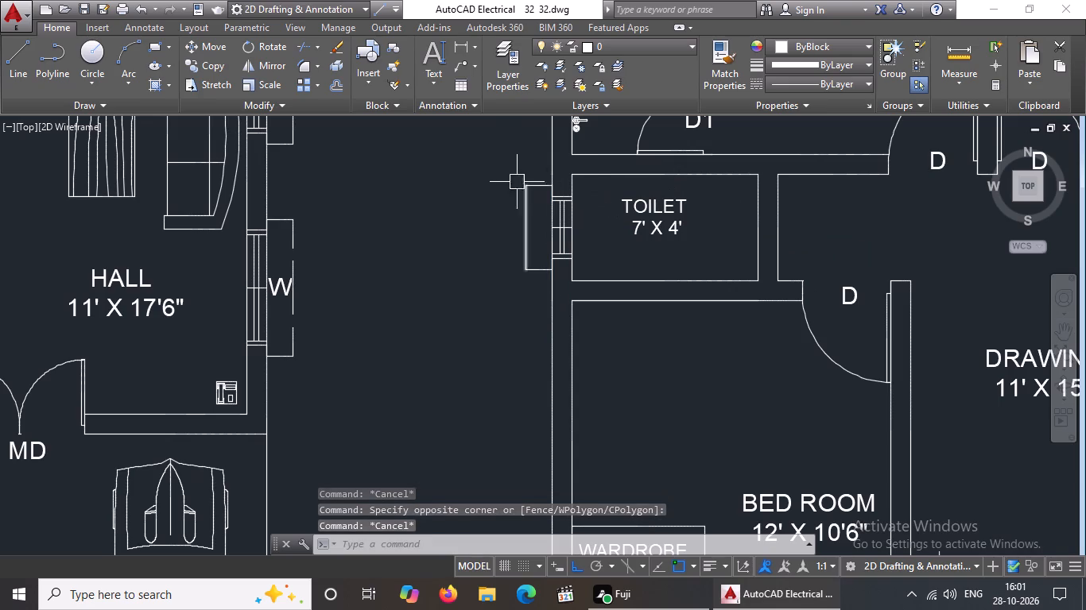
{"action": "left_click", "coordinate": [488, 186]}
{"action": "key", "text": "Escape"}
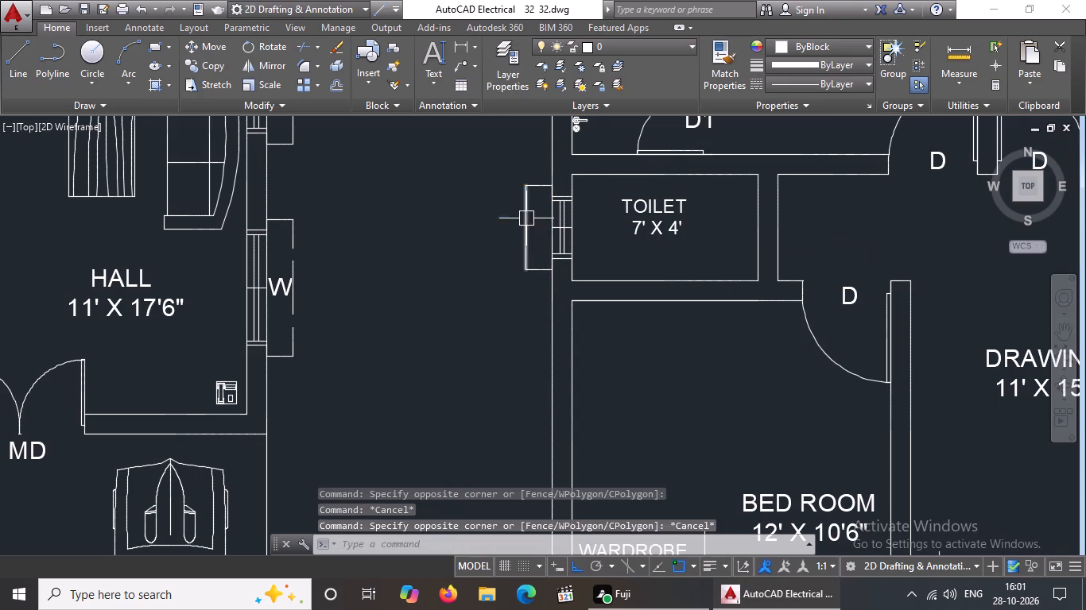
Set the linetype of the projection outline outside the 7' X 4' toilet opening to ACAD_ISO02W100.
{"action": "left_click", "coordinate": [513, 180]}
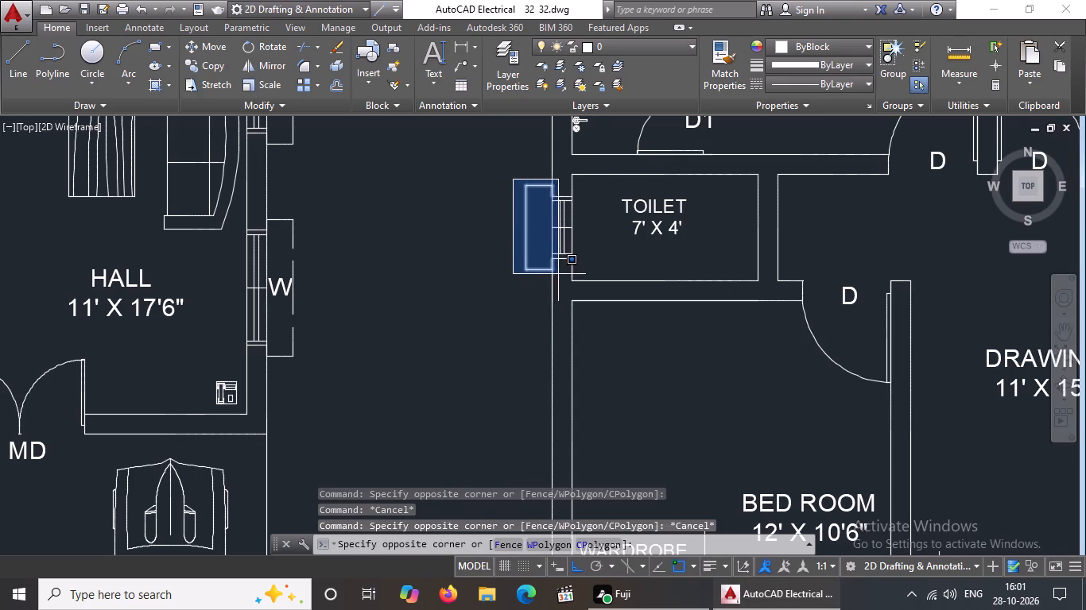
{"action": "left_click", "coordinate": [558, 274]}
{"action": "left_click", "coordinate": [824, 83]}
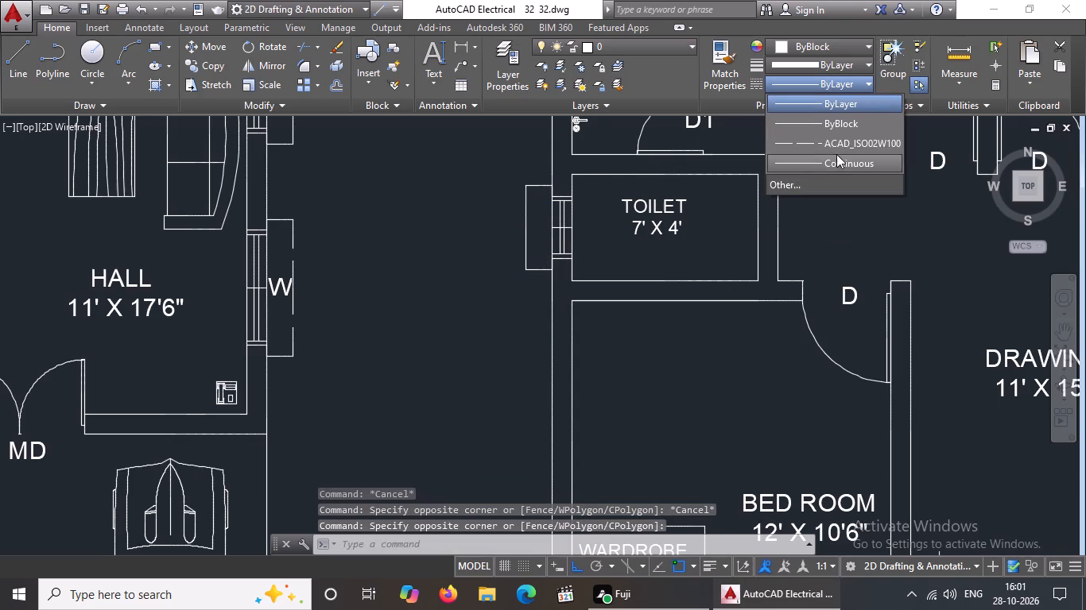
{"action": "left_click", "coordinate": [839, 141]}
{"action": "key", "text": "Escape"}
Copy the V label from the 4'6" X 7'1" toilet's ventilator straight down into the new ventilator's dashed outline.
{"action": "scroll", "coordinate": [626, 256], "scroll_direction": "down", "scroll_amount": 2}
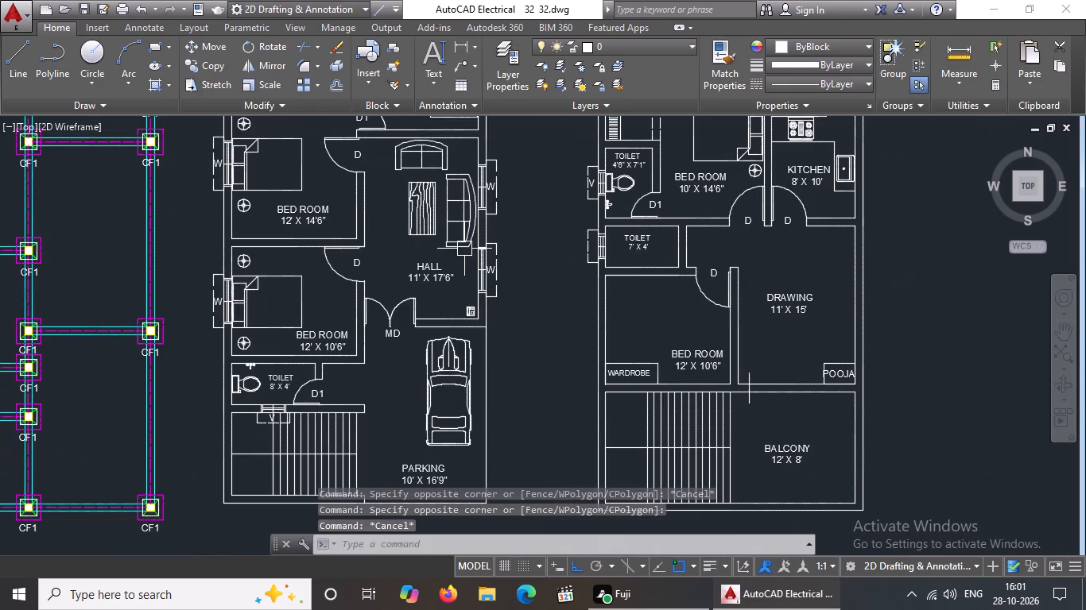
{"action": "scroll", "coordinate": [580, 177], "scroll_direction": "up", "scroll_amount": 3}
{"action": "left_click", "coordinate": [627, 195]}
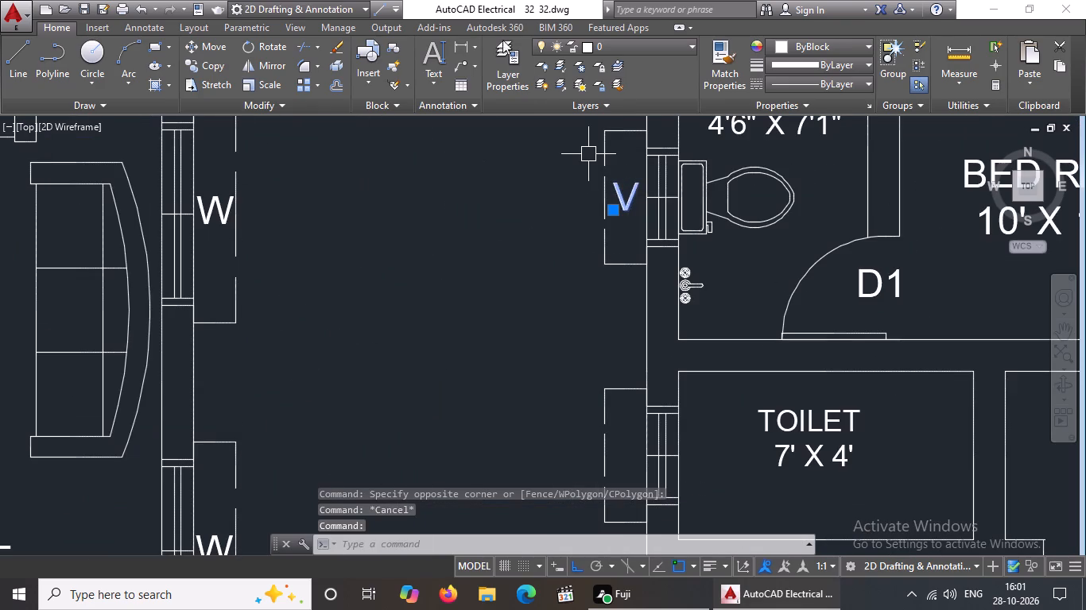
{"action": "left_click", "coordinate": [221, 64]}
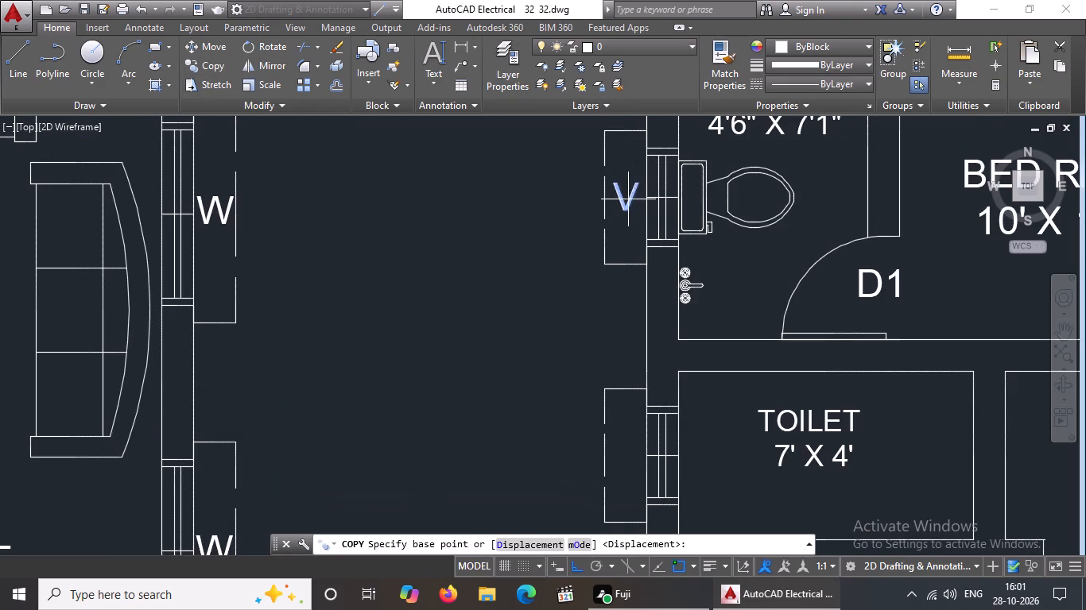
{"action": "left_click", "coordinate": [626, 203]}
{"action": "scroll", "coordinate": [629, 342], "scroll_direction": "down", "scroll_amount": 2}
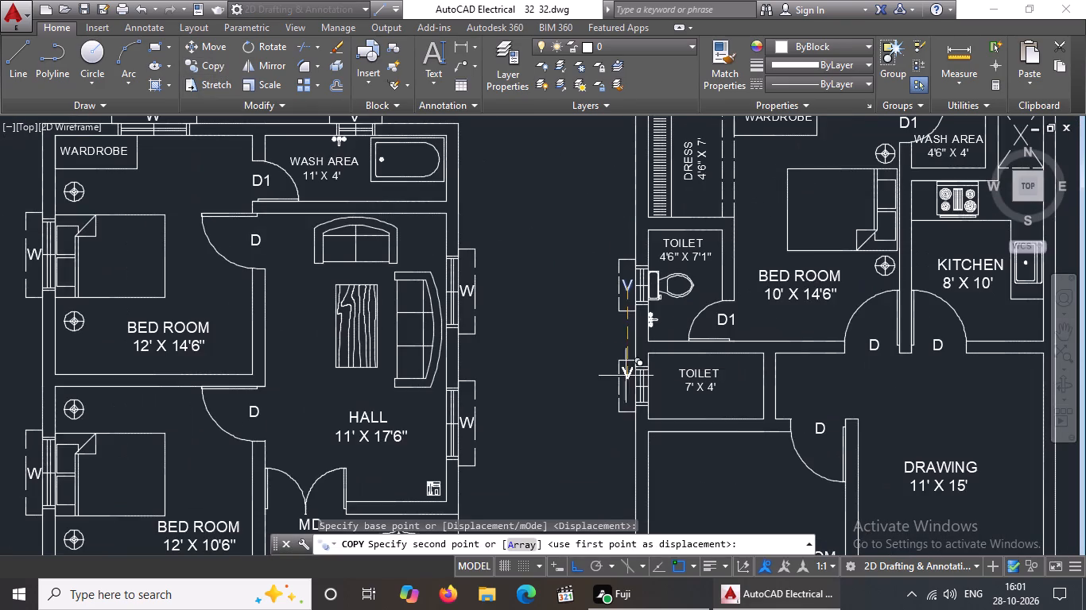
{"action": "scroll", "coordinate": [627, 397], "scroll_direction": "up", "scroll_amount": 2}
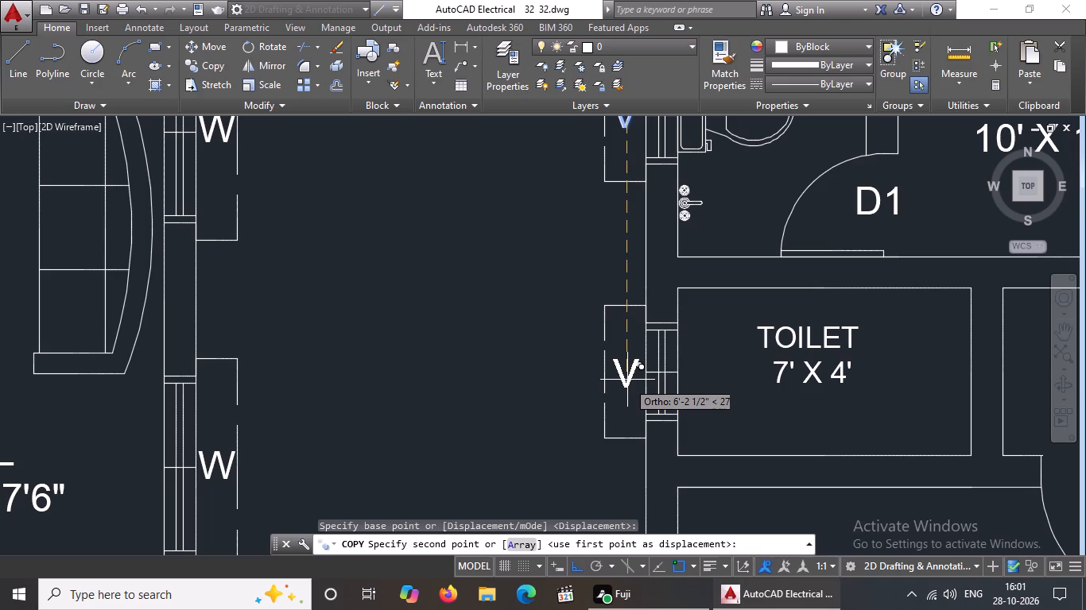
{"action": "left_click", "coordinate": [628, 379]}
{"action": "scroll", "coordinate": [638, 377], "scroll_direction": "down", "scroll_amount": 4}
{"action": "key", "text": "Escape"}
Move the TOILET 7' X 4' label horizontally away from the ventilator, close to the room's opposite wall.
{"action": "scroll", "coordinate": [696, 376], "scroll_direction": "up", "scroll_amount": 3}
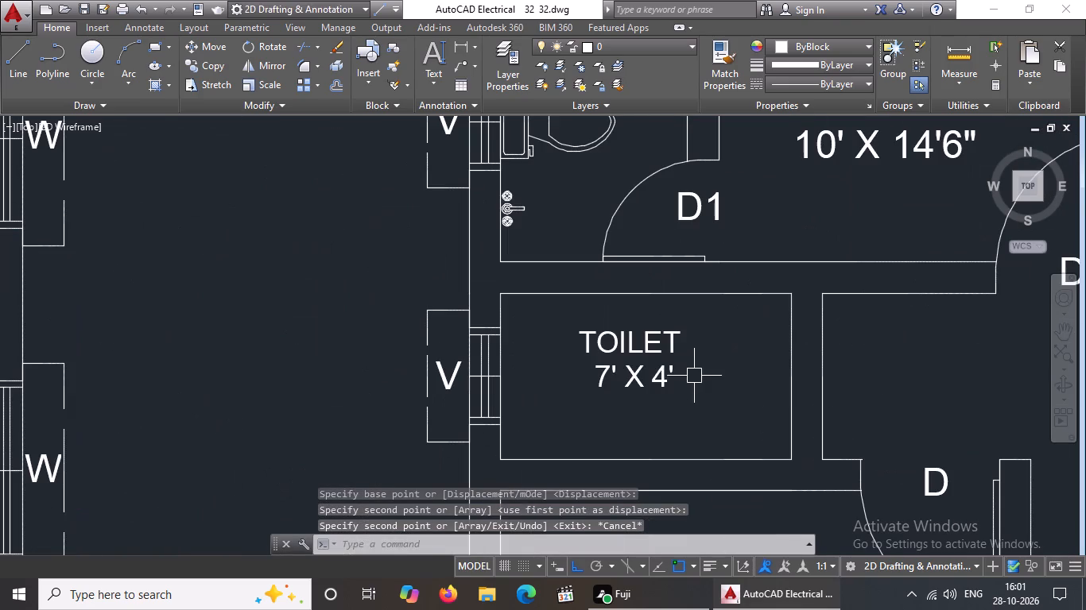
{"action": "left_click", "coordinate": [645, 357]}
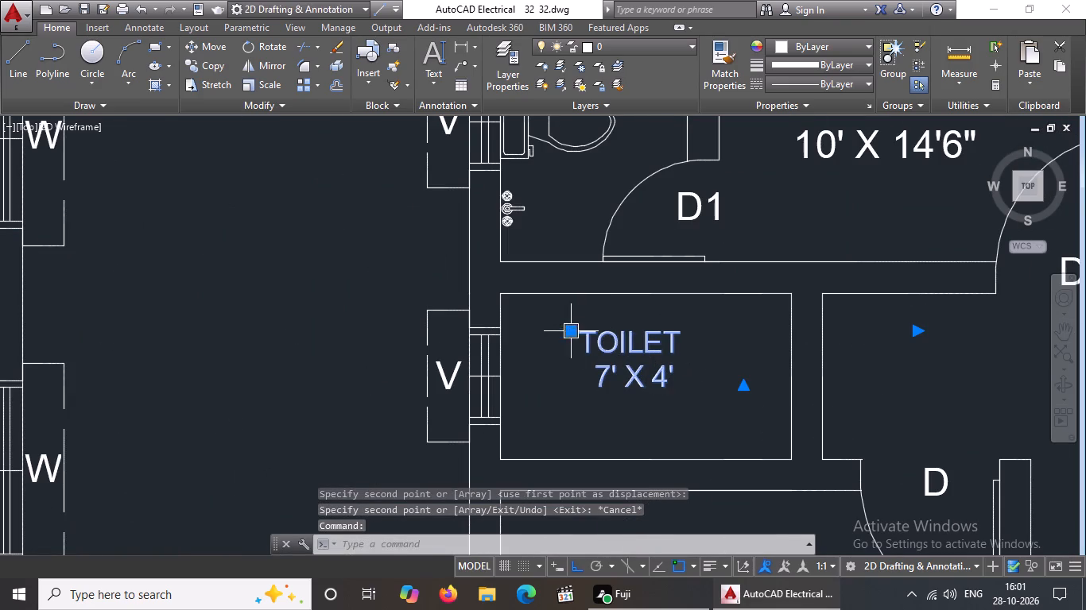
{"action": "left_click_drag", "start_coordinate": [575, 330], "coordinate": [591, 327]}
{"action": "left_click", "coordinate": [661, 323]}
{"action": "key", "text": "Escape"}
Move the WC from the 4'6" X 7'1" toilet about 6'-1" straight down into the 7' X 4' toilet, against the ventilator wall.
{"action": "scroll", "coordinate": [659, 319], "scroll_direction": "down", "scroll_amount": 1}
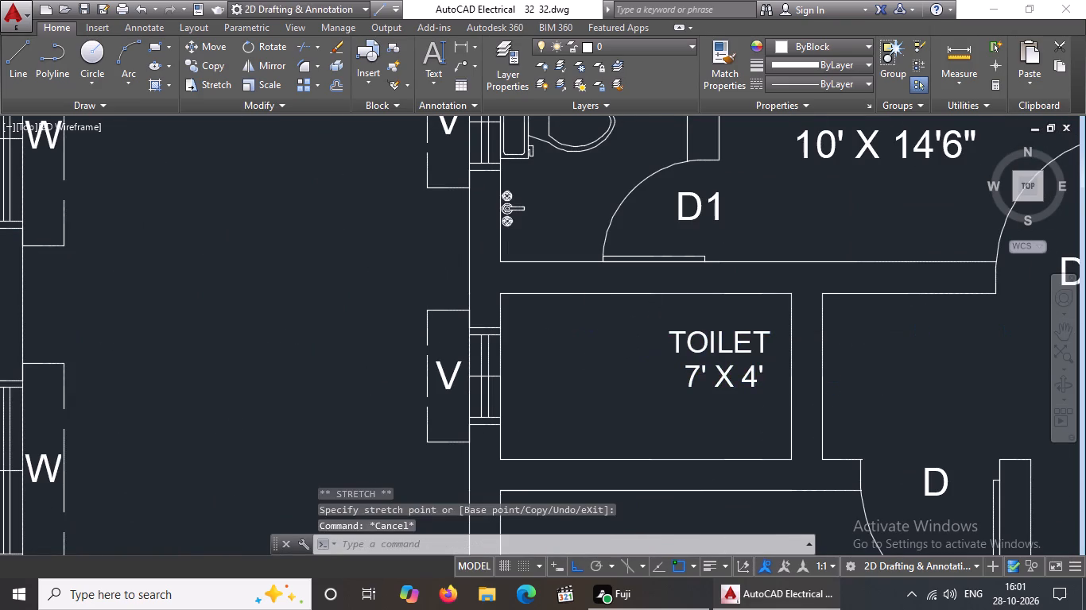
{"action": "scroll", "coordinate": [659, 319], "scroll_direction": "down", "scroll_amount": 2}
{"action": "scroll", "coordinate": [636, 283], "scroll_direction": "up", "scroll_amount": 4}
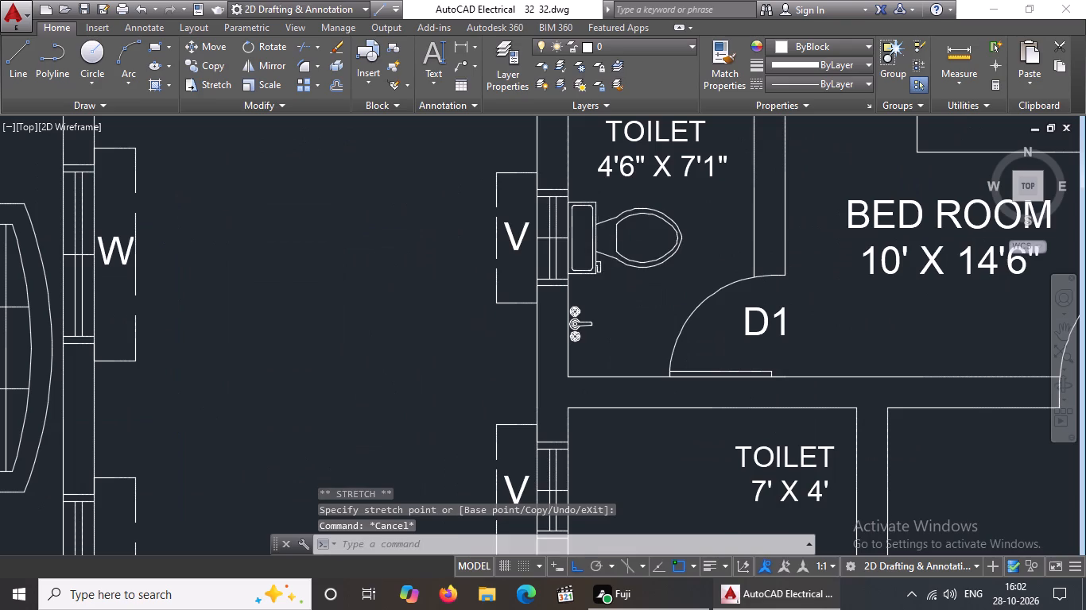
{"action": "left_click", "coordinate": [603, 244]}
{"action": "left_click", "coordinate": [626, 249]}
{"action": "left_click", "coordinate": [599, 246]}
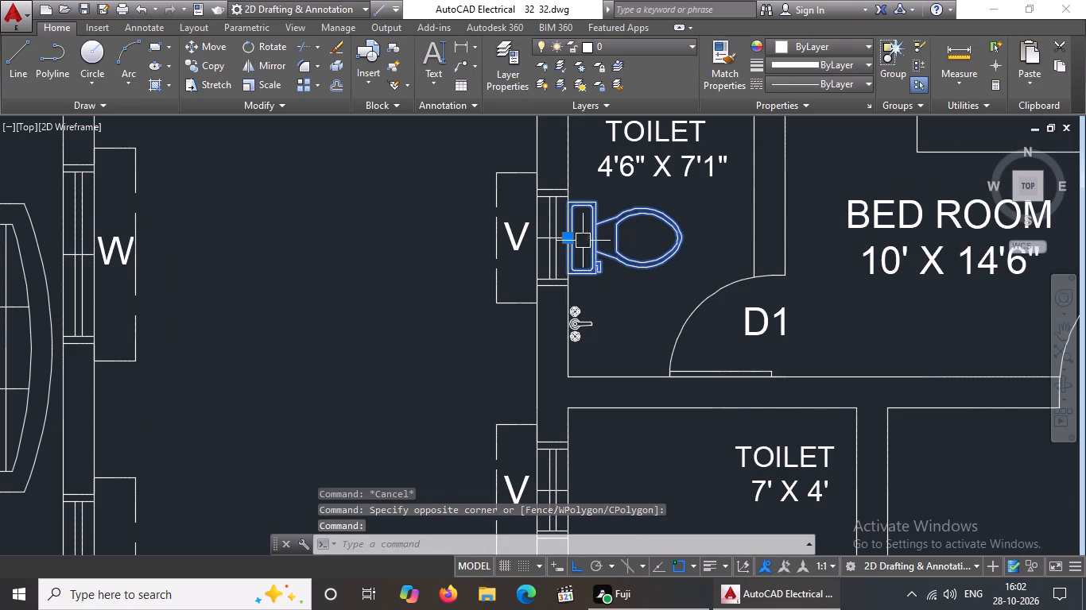
{"action": "left_click", "coordinate": [570, 237]}
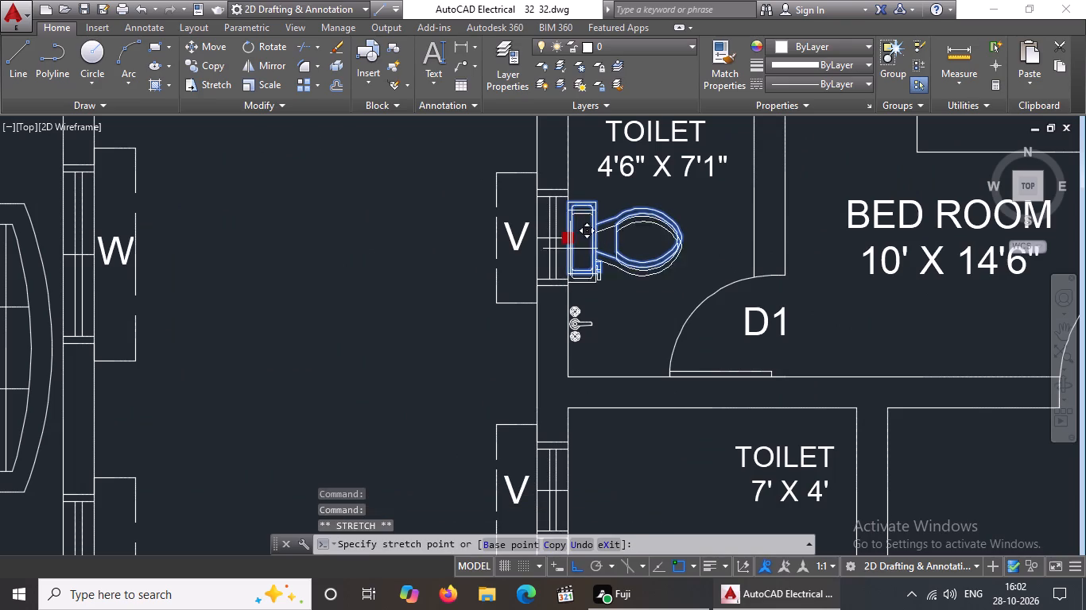
{"action": "scroll", "coordinate": [568, 433], "scroll_direction": "down", "scroll_amount": 2}
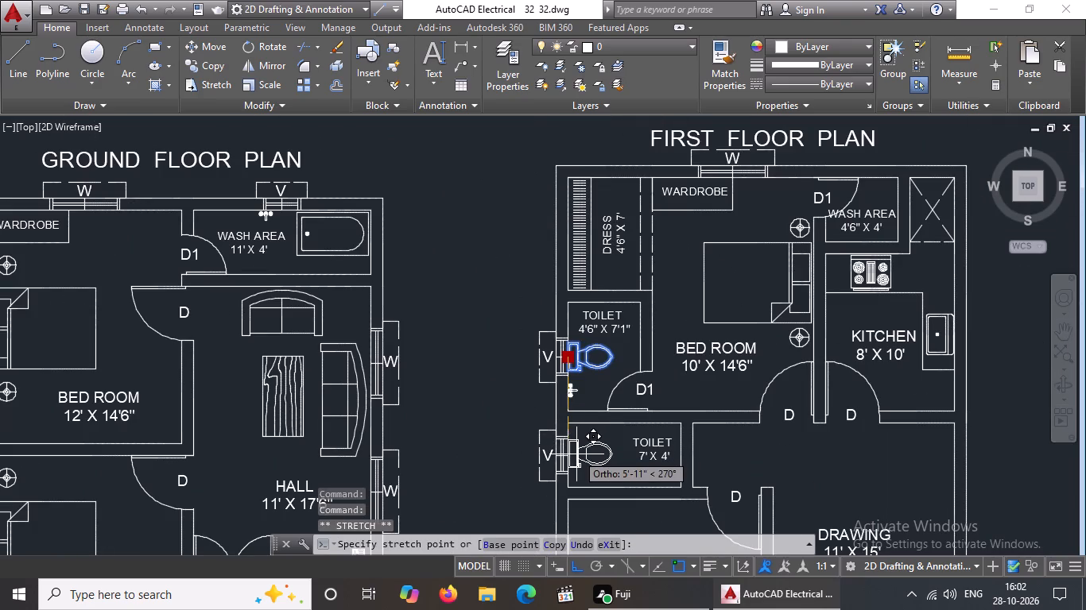
{"action": "scroll", "coordinate": [576, 454], "scroll_direction": "up", "scroll_amount": 3}
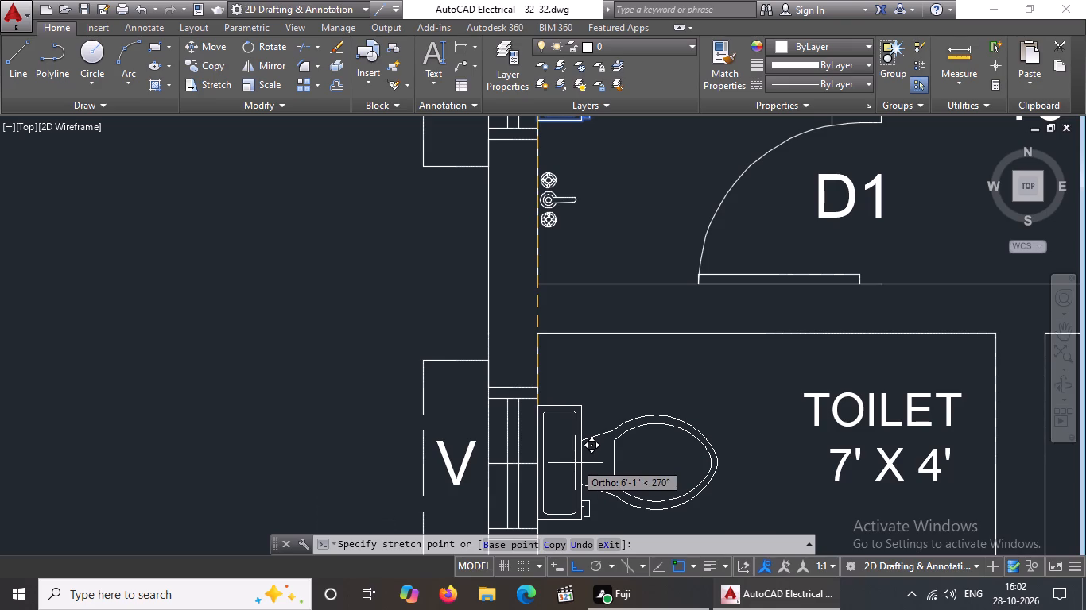
{"action": "left_click", "coordinate": [575, 463]}
{"action": "scroll", "coordinate": [672, 384], "scroll_direction": "down", "scroll_amount": 5}
{"action": "key", "text": "Escape"}
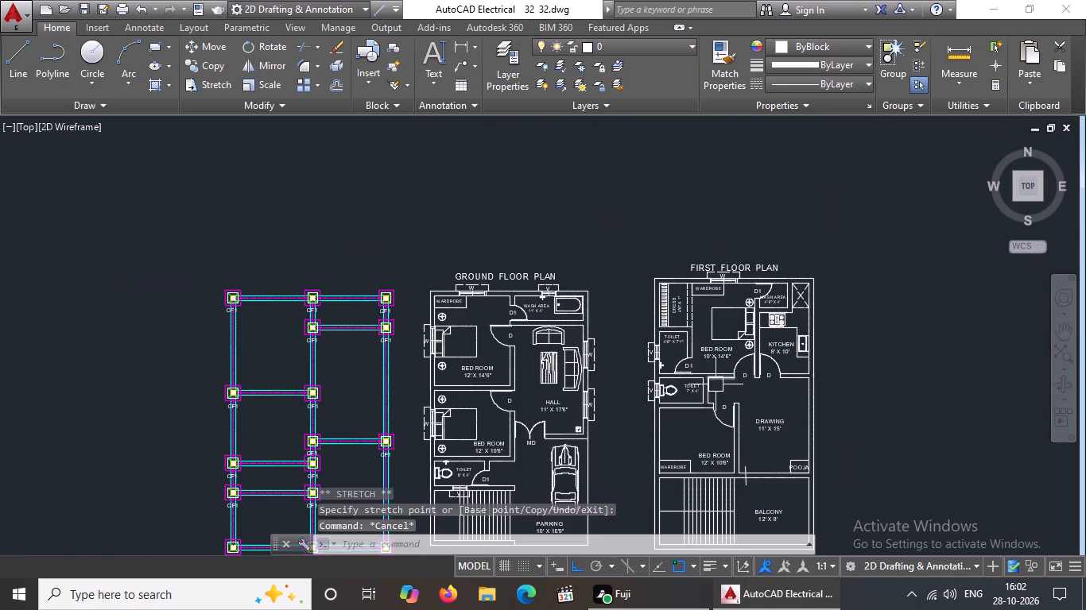
{"action": "scroll", "coordinate": [704, 401], "scroll_direction": "up", "scroll_amount": 2}
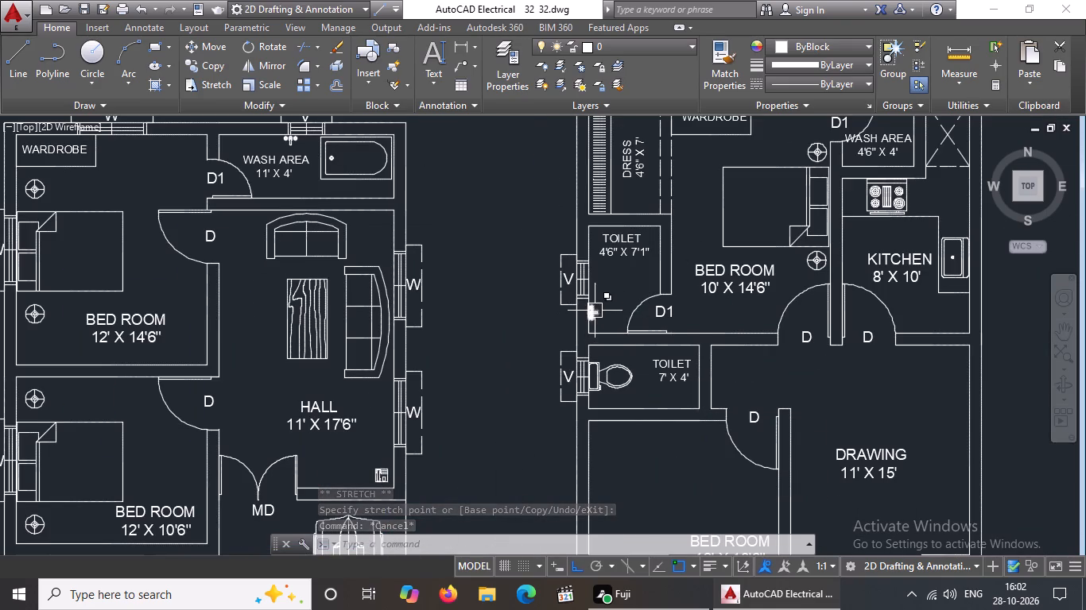
Copy the WC from the 7' X 4' toilet about 6'-2" straight up into the 4'6" X 7'1" toilet, against its ventilator wall.
{"action": "left_click", "coordinate": [602, 384]}
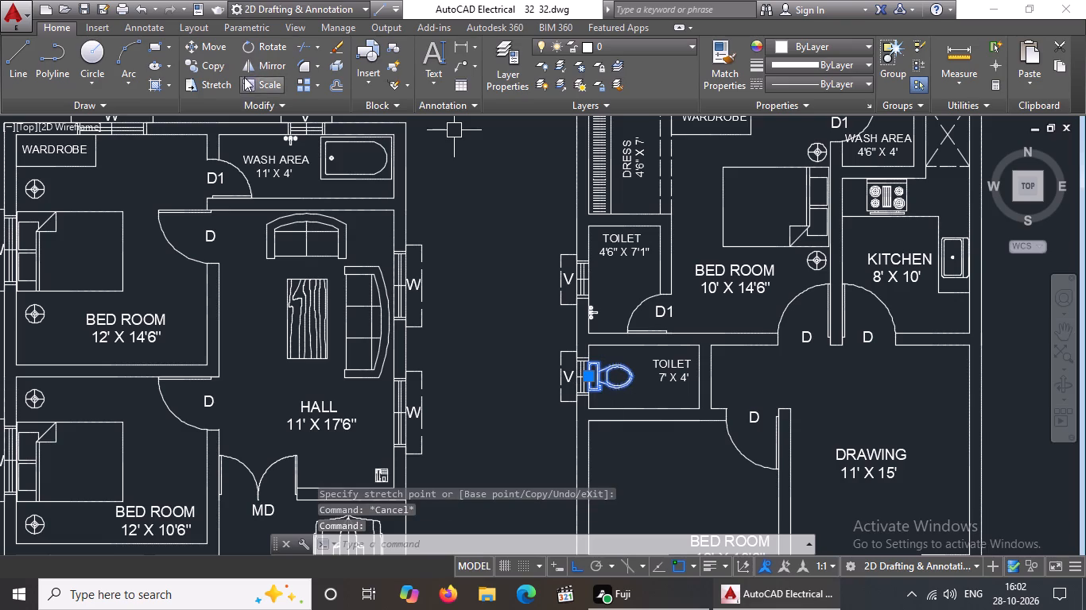
{"action": "left_click", "coordinate": [207, 64]}
{"action": "scroll", "coordinate": [615, 391], "scroll_direction": "up", "scroll_amount": 3}
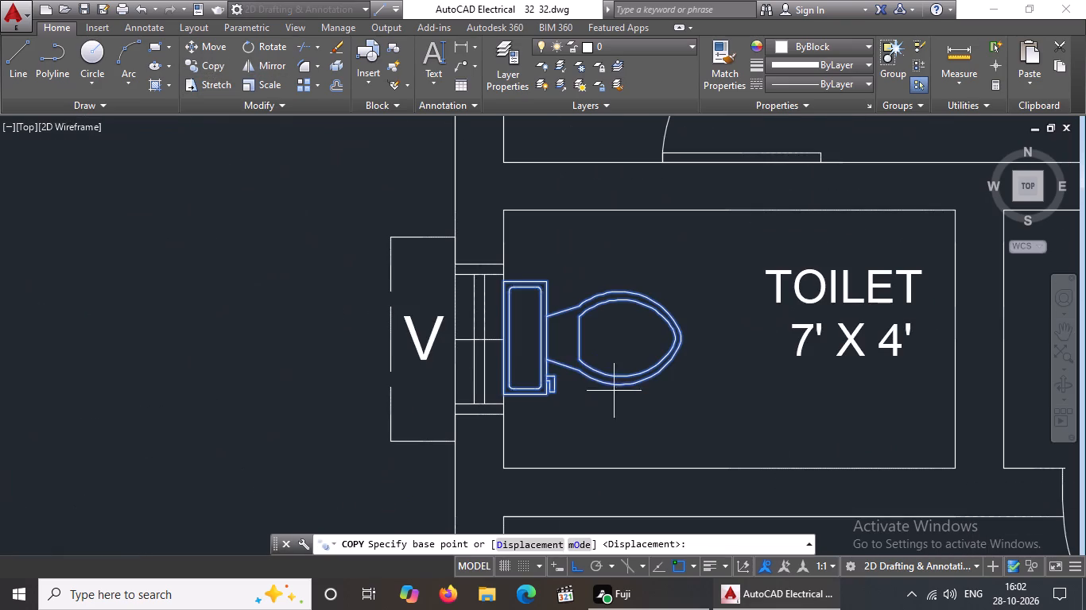
{"action": "left_click", "coordinate": [503, 340]}
{"action": "scroll", "coordinate": [533, 323], "scroll_direction": "down", "scroll_amount": 3}
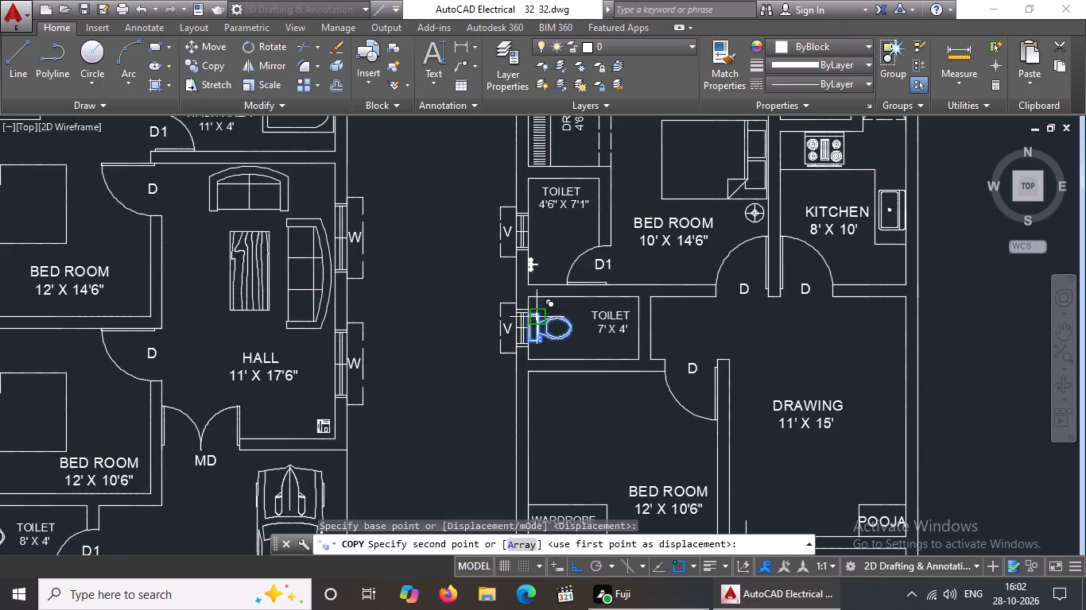
{"action": "scroll", "coordinate": [551, 246], "scroll_direction": "up", "scroll_amount": 2}
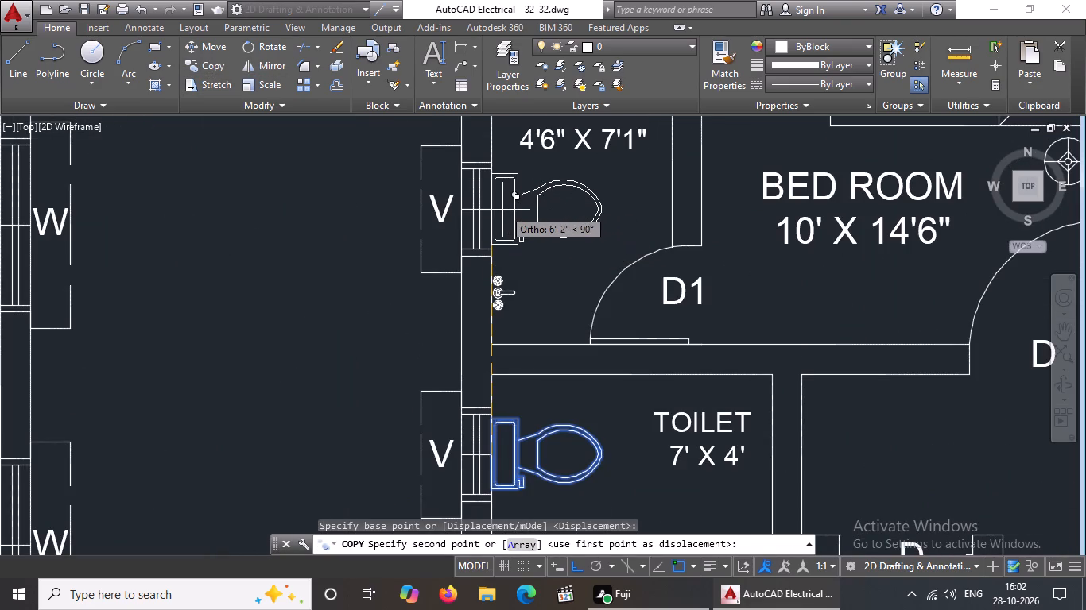
{"action": "left_click", "coordinate": [502, 210]}
{"action": "key", "text": "Escape"}
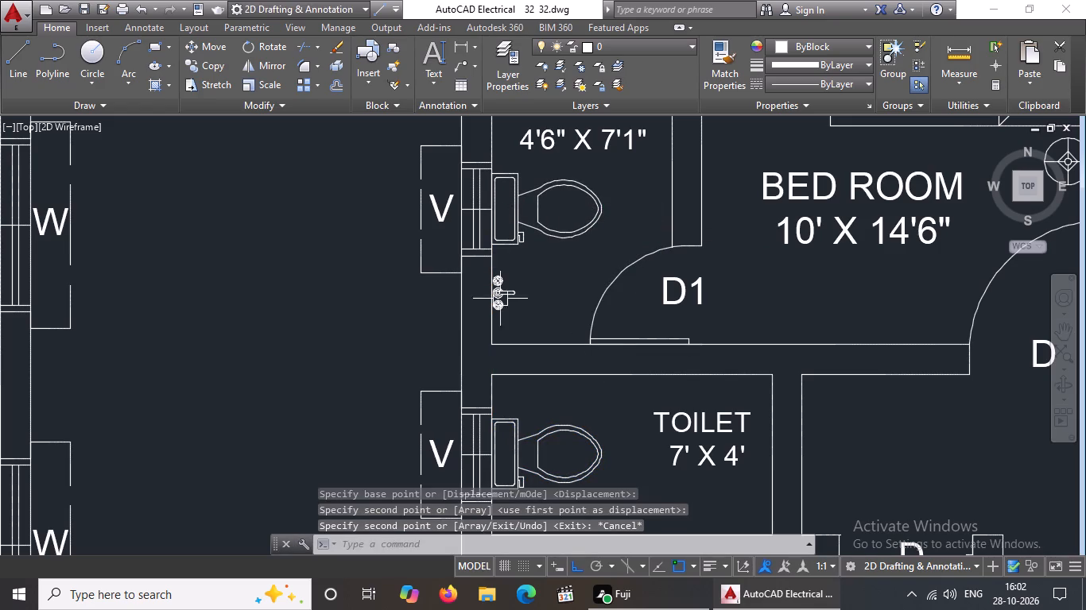
Copy the tap from the 4'6" X 7'1" toilet about 2'-9 1/2" straight down into the 7' X 4' toilet.
{"action": "scroll", "coordinate": [553, 228], "scroll_direction": "down", "scroll_amount": 2}
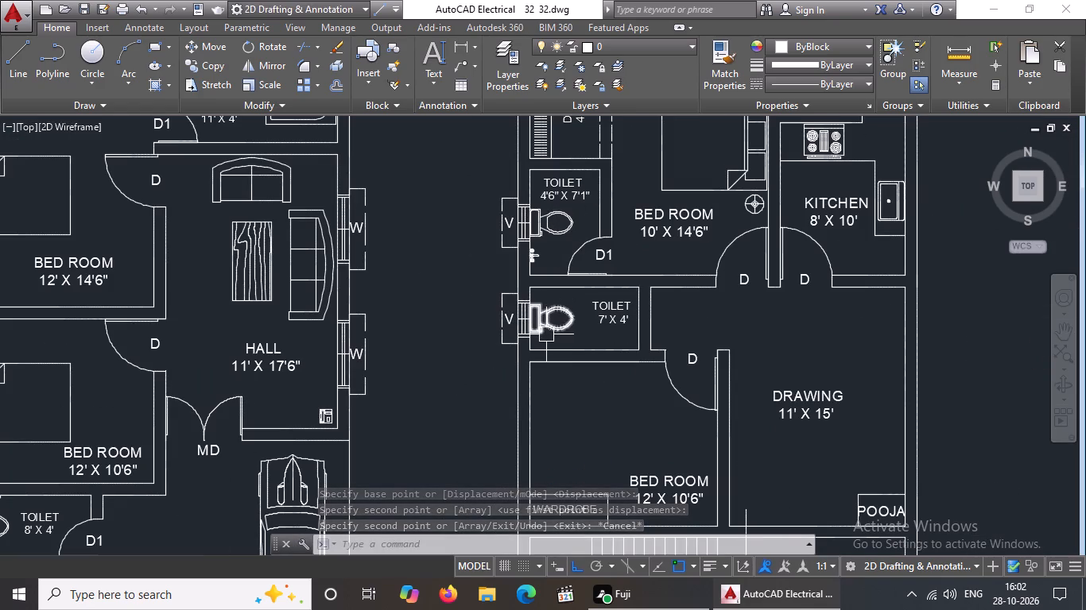
{"action": "scroll", "coordinate": [529, 256], "scroll_direction": "up", "scroll_amount": 2}
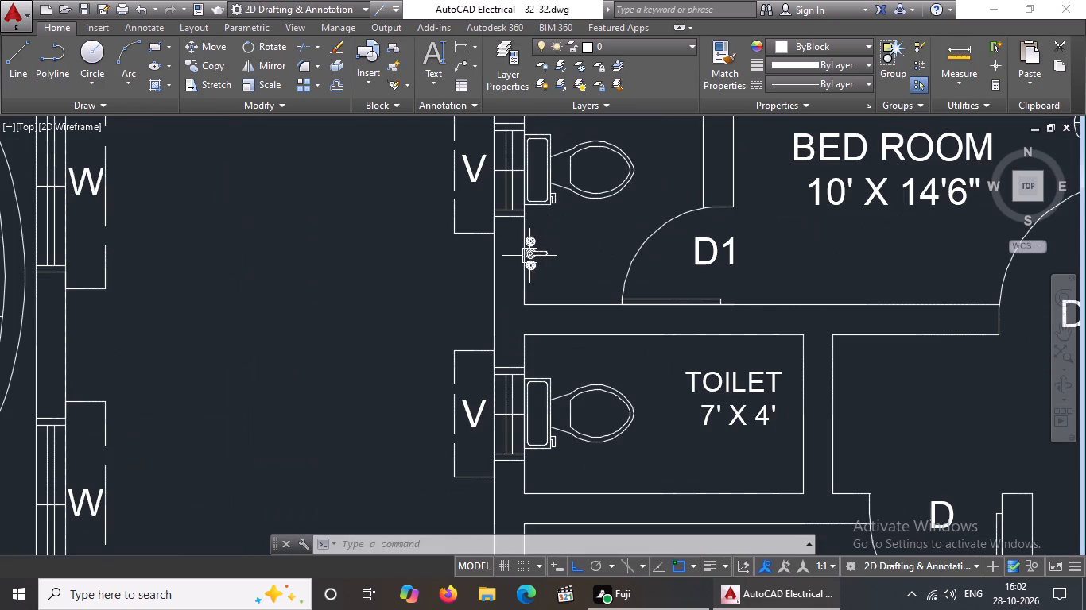
{"action": "left_click", "coordinate": [537, 257]}
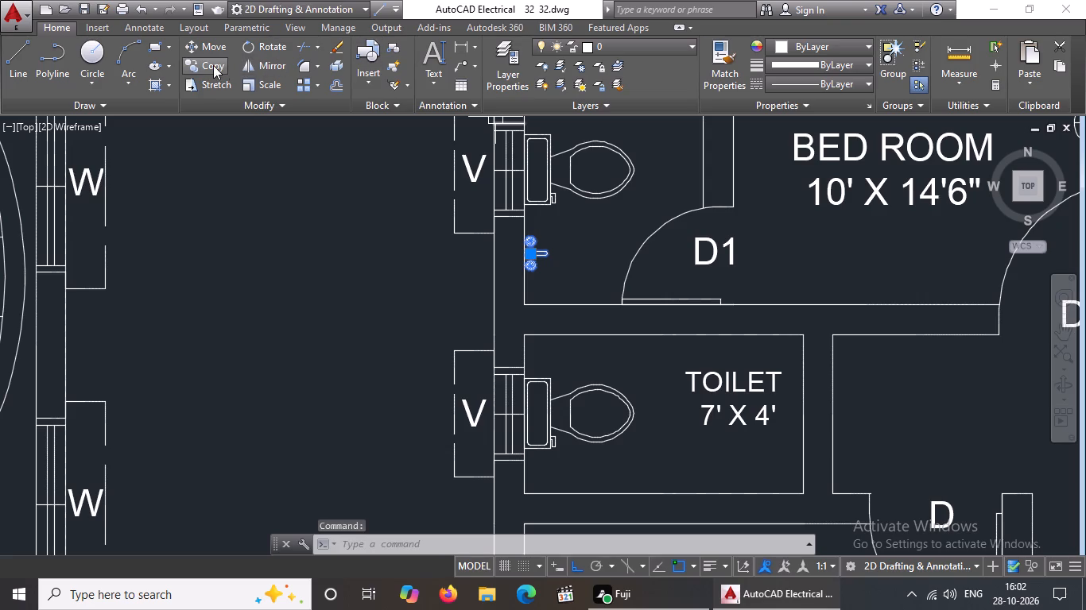
{"action": "left_click", "coordinate": [212, 64]}
{"action": "left_click", "coordinate": [538, 253]}
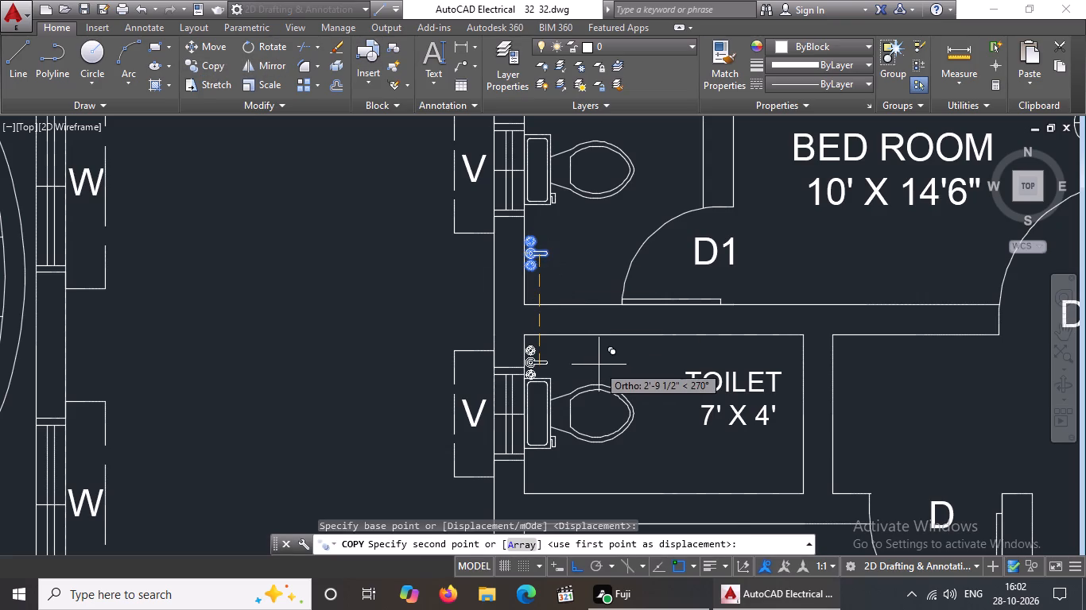
{"action": "left_click", "coordinate": [599, 365]}
{"action": "key", "text": "Escape"}
Rotate the copied tap in the 7' X 4' toilet by 270 degrees, so its spout points down the plan.
{"action": "left_click_drag", "start_coordinate": [537, 361], "coordinate": [543, 350]}
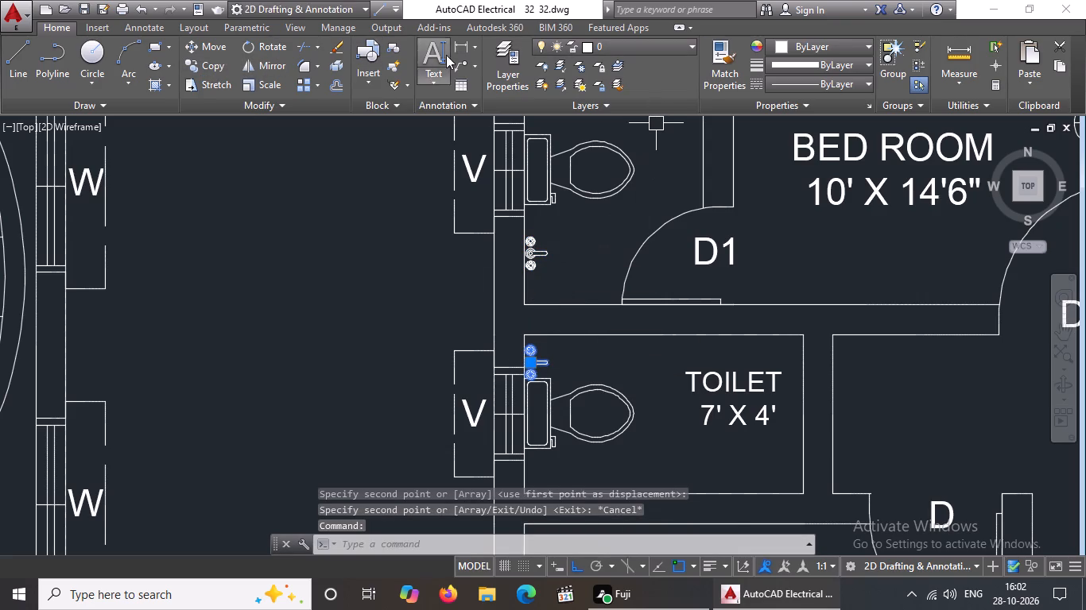
{"action": "left_click", "coordinate": [278, 47]}
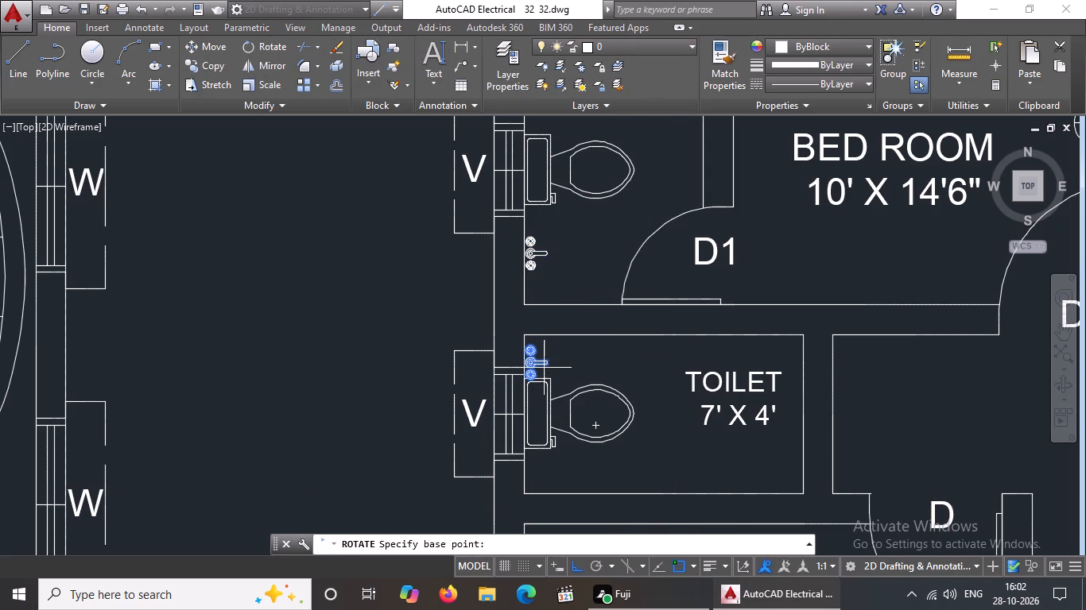
{"action": "left_click", "coordinate": [541, 366]}
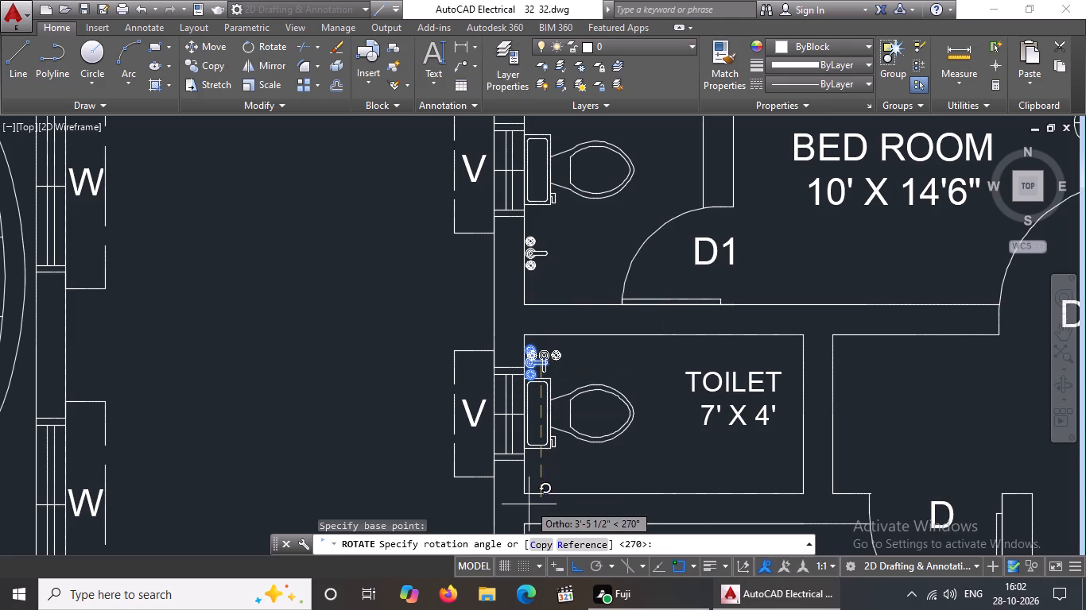
{"action": "left_click", "coordinate": [529, 504]}
Move the rotated tap with Ortho off onto the 7' X 4' toilet's upper wall, directly above the WC bowl.
{"action": "left_click", "coordinate": [551, 353]}
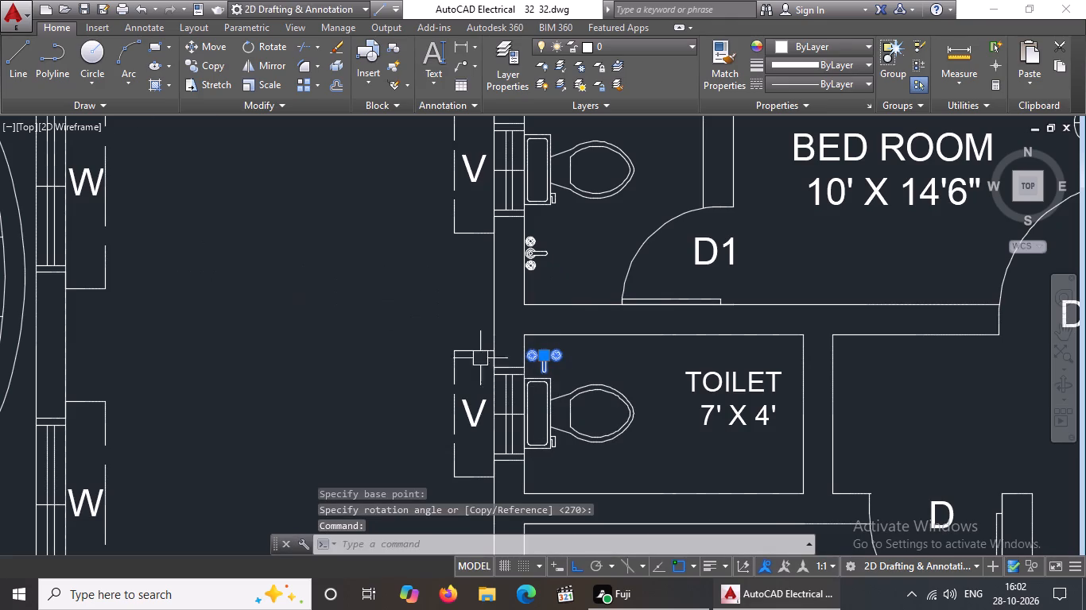
{"action": "left_click", "coordinate": [545, 356]}
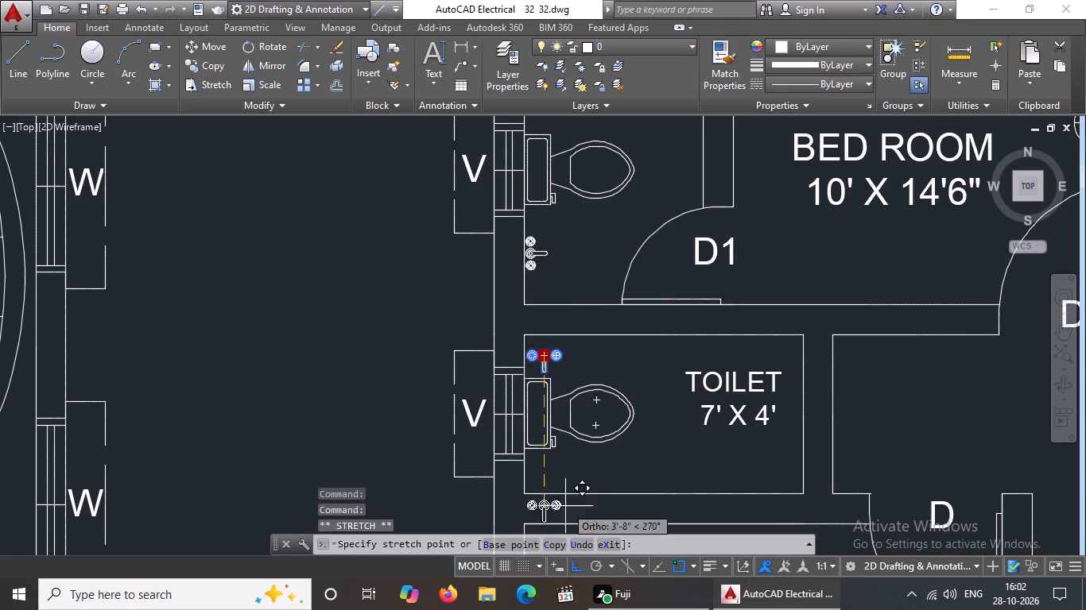
{"action": "left_click", "coordinate": [584, 564]}
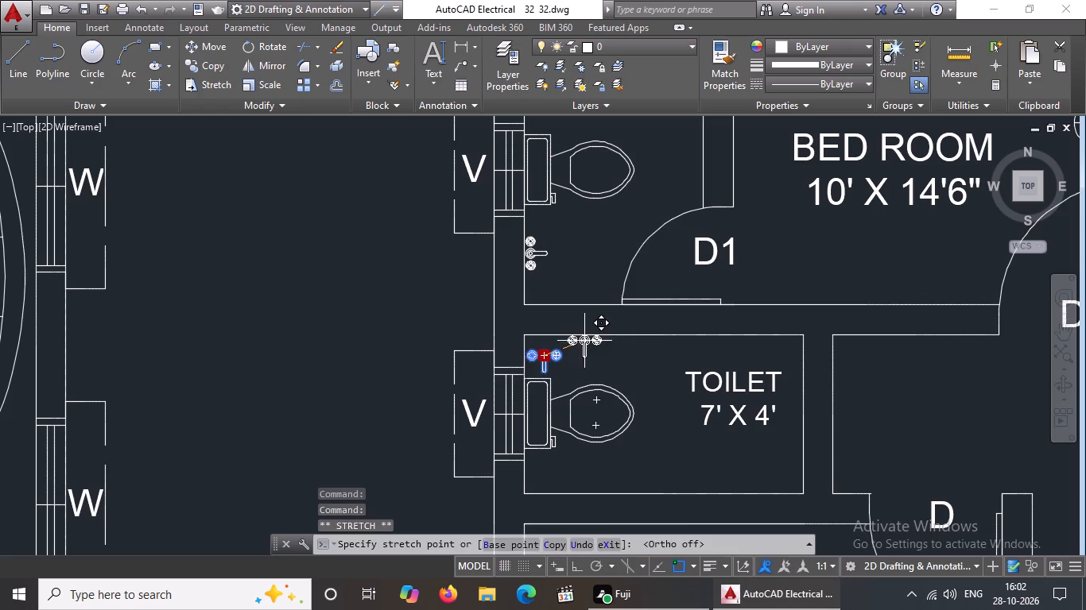
{"action": "left_click", "coordinate": [584, 341]}
{"action": "key", "text": "Escape"}
Move the TOILET 7' X 4' label diagonally up toward the upper wall and the tap, away from the partition's lower corner.
{"action": "scroll", "coordinate": [615, 373], "scroll_direction": "down", "scroll_amount": 2}
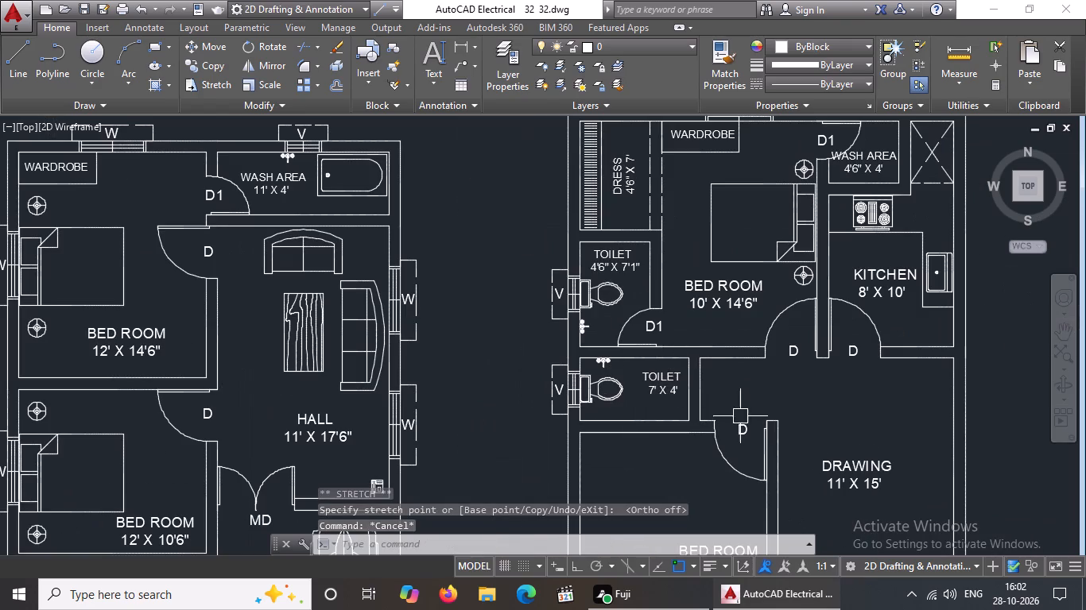
{"action": "left_click", "coordinate": [665, 388]}
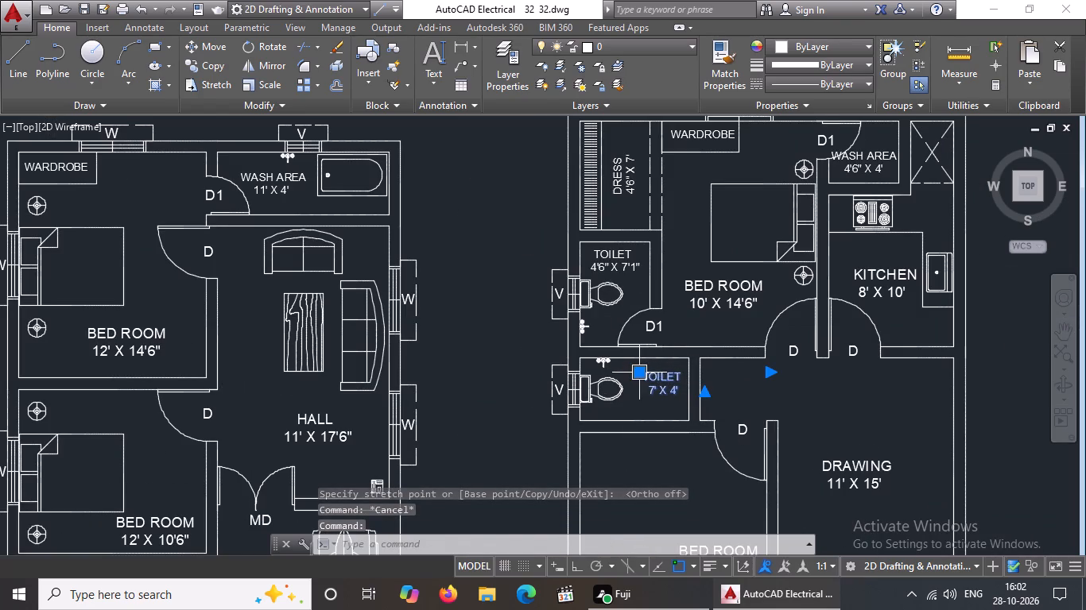
{"action": "left_click", "coordinate": [642, 376]}
{"action": "scroll", "coordinate": [617, 363], "scroll_direction": "up", "scroll_amount": 3}
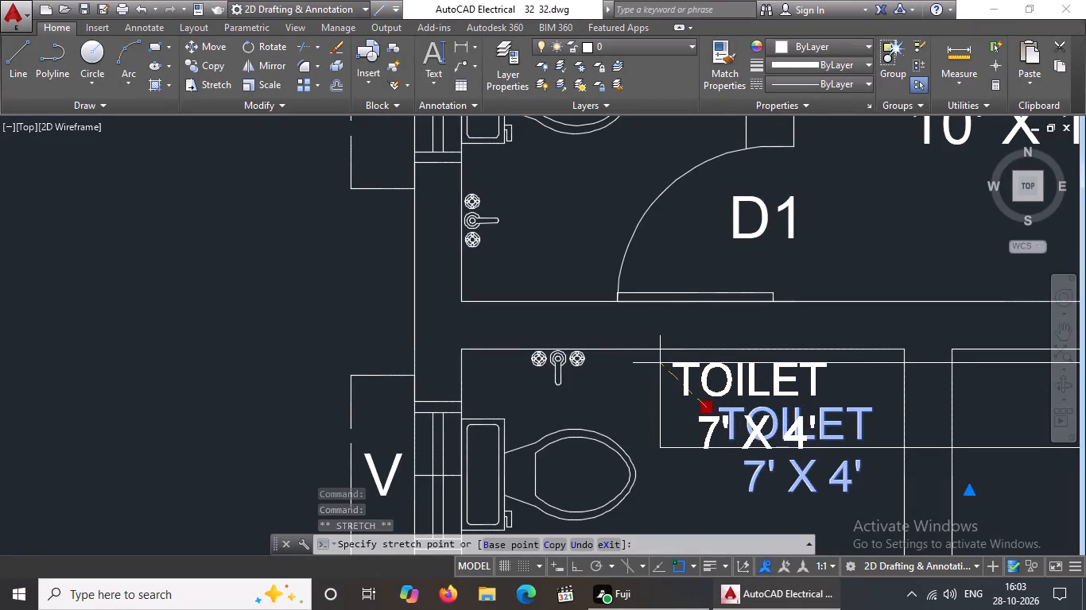
{"action": "left_click", "coordinate": [663, 364]}
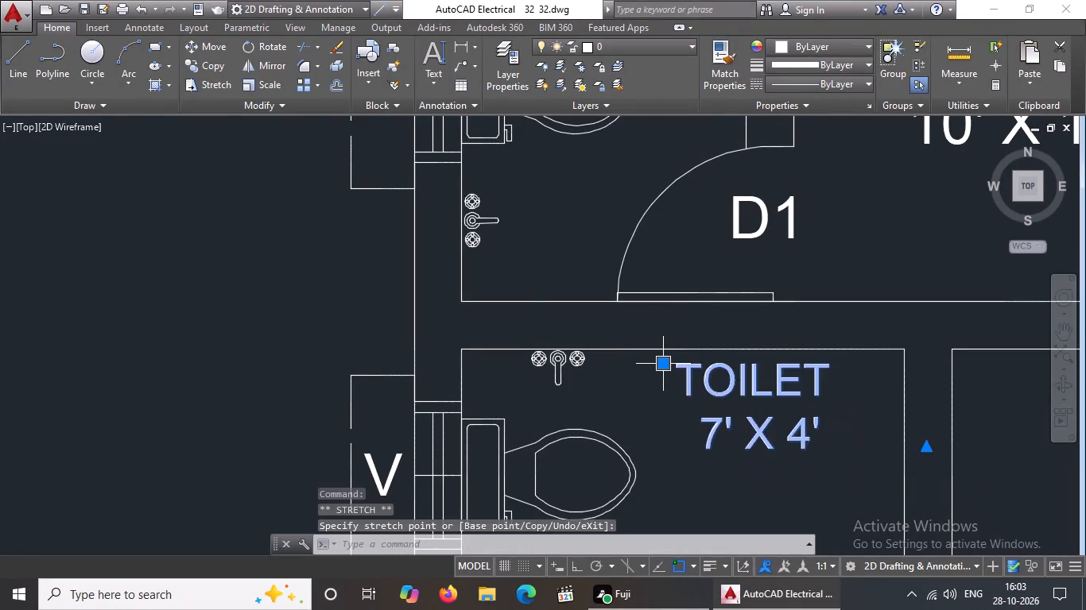
{"action": "scroll", "coordinate": [654, 367], "scroll_direction": "down", "scroll_amount": 4}
{"action": "key", "text": "Escape"}
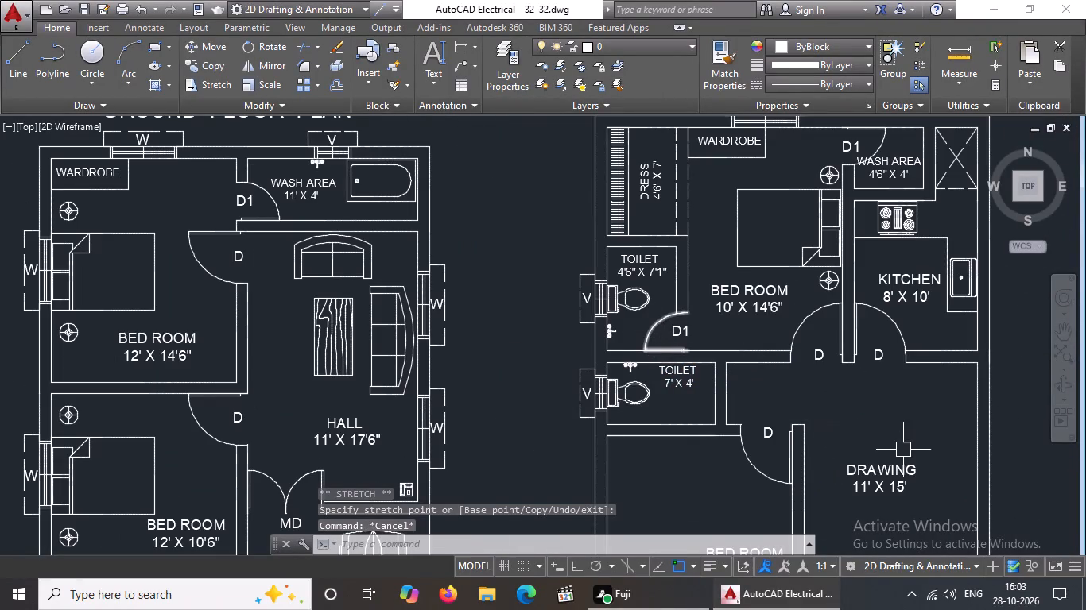
Extend the 7' X 4' toilet's lower wall line across the partition's thickness to the short wall segment beyond it.
{"action": "key", "text": "Escape"}
{"action": "type", "text": "EX"}
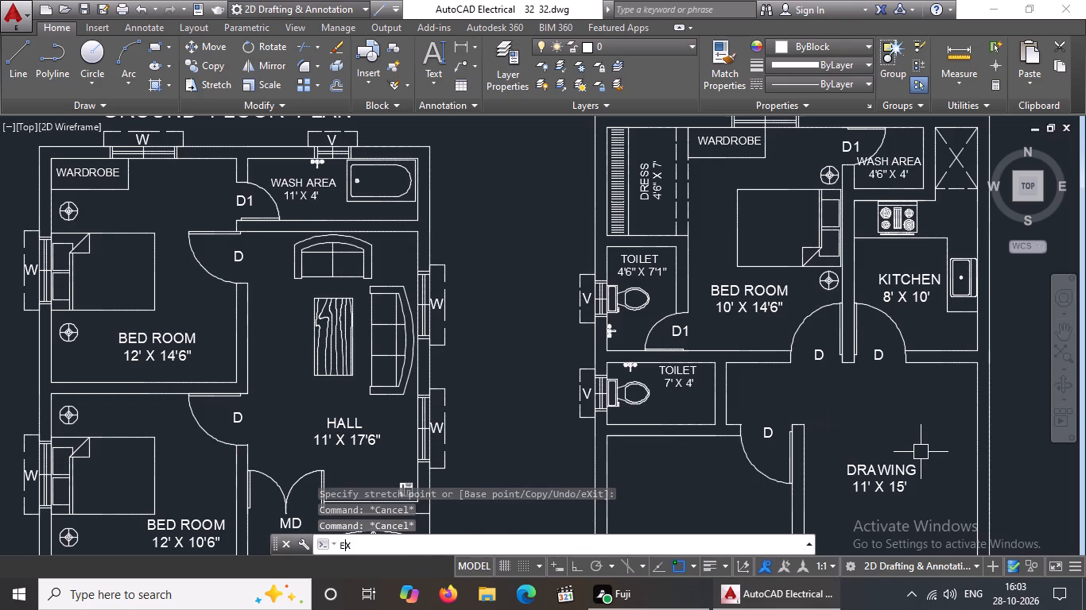
{"action": "key", "text": "Return"}
{"action": "key", "text": "Return"}
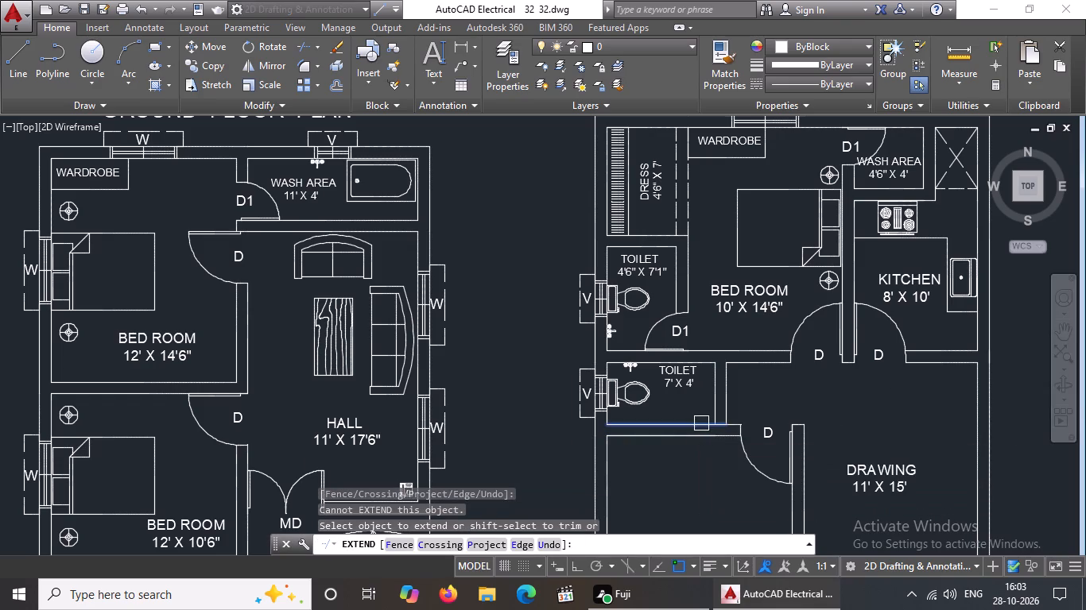
{"action": "left_click", "coordinate": [701, 423]}
{"action": "key", "text": "Escape"}
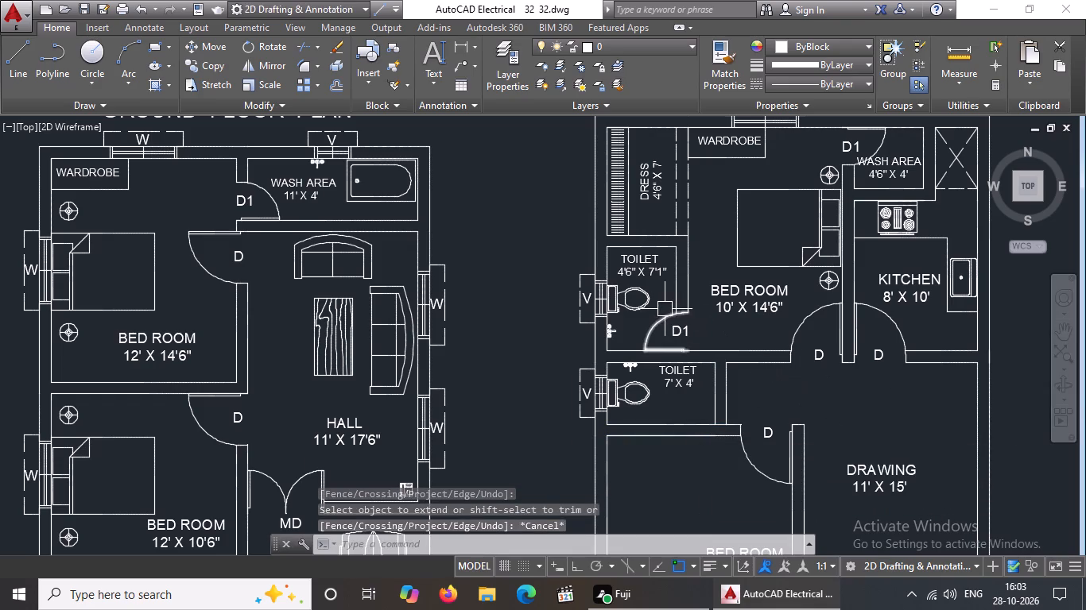
Copy the D1 door from the 4'6" X 7'1" toilet to the outer lower corner of the 7' X 4' toilet's partition wall.
{"action": "left_click", "coordinate": [665, 317]}
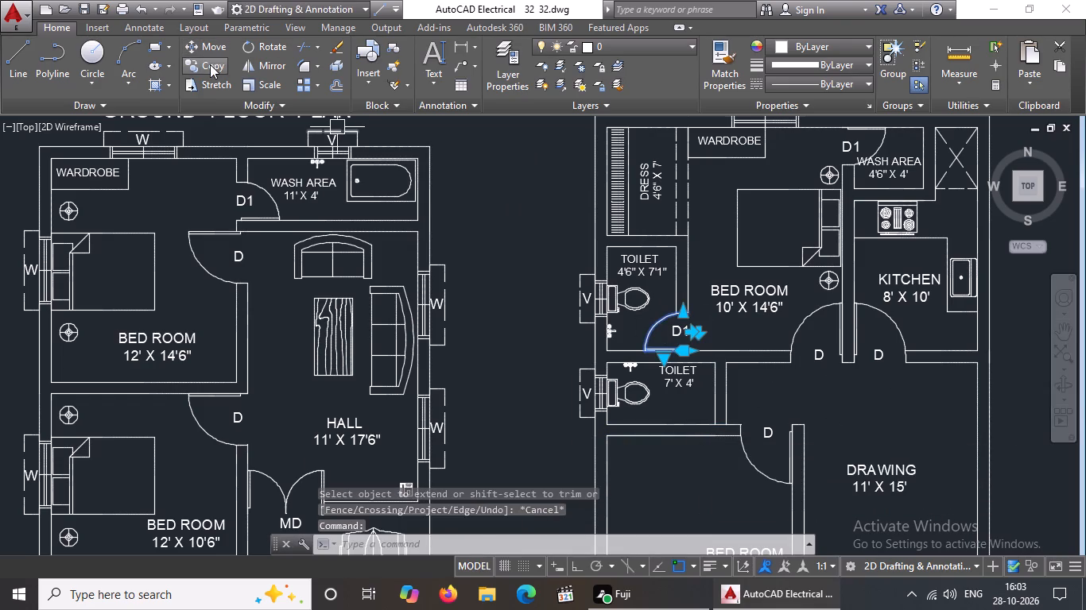
{"action": "left_click", "coordinate": [210, 64]}
{"action": "scroll", "coordinate": [709, 361], "scroll_direction": "up", "scroll_amount": 2}
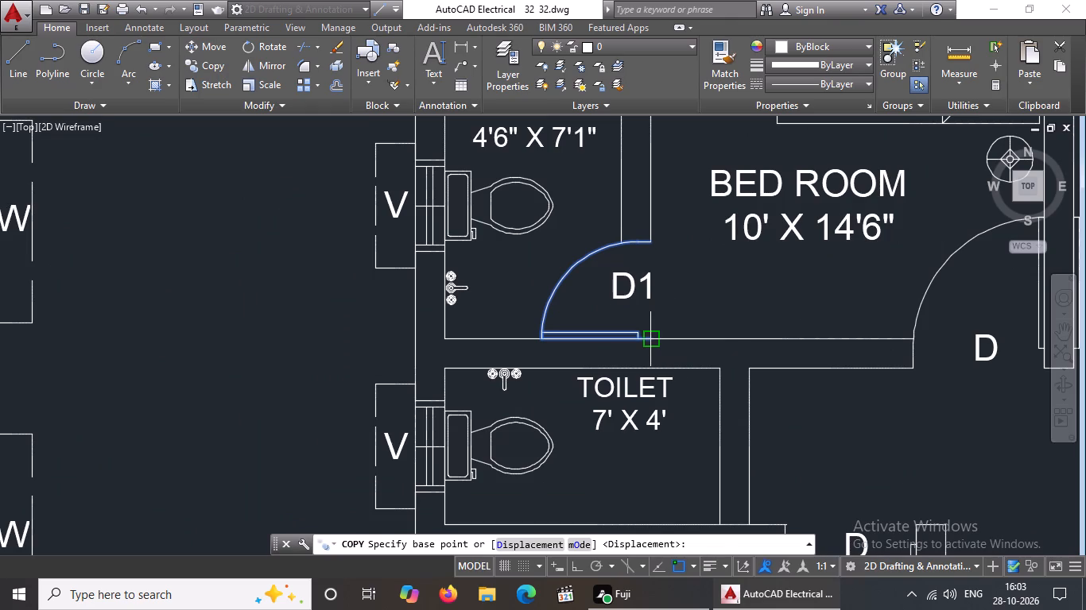
{"action": "left_click", "coordinate": [654, 341]}
{"action": "scroll", "coordinate": [701, 346], "scroll_direction": "down", "scroll_amount": 2}
{"action": "scroll", "coordinate": [715, 423], "scroll_direction": "up", "scroll_amount": 2}
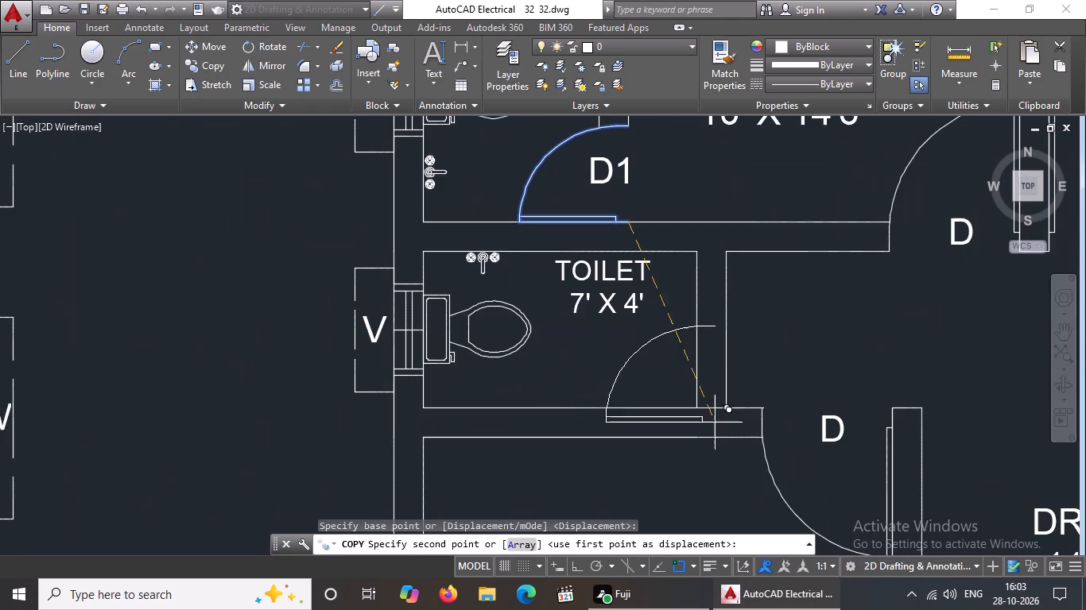
{"action": "left_click", "coordinate": [725, 407]}
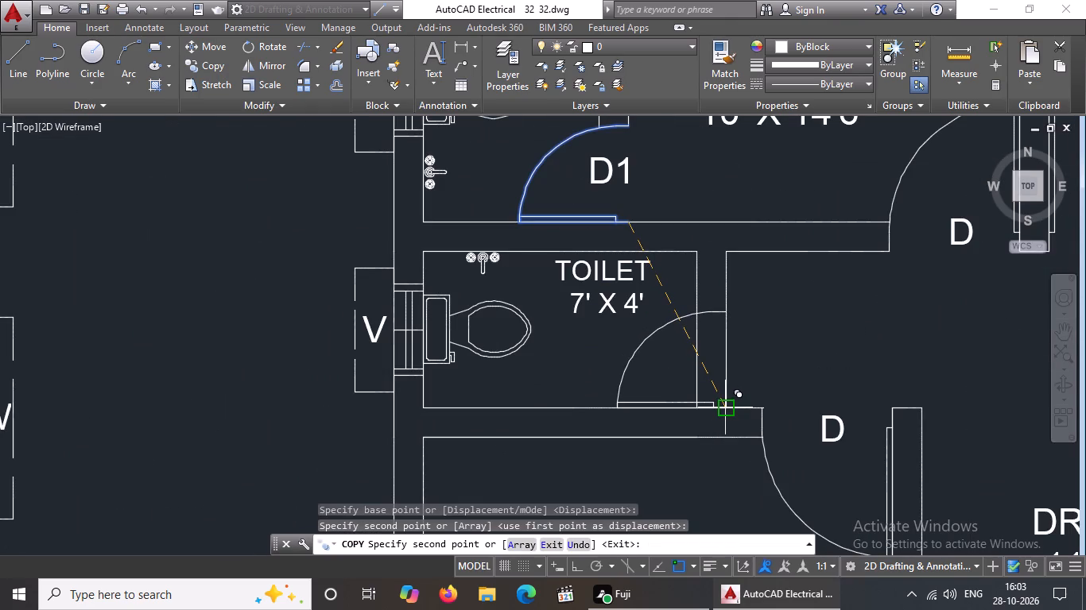
{"action": "key", "text": "Escape"}
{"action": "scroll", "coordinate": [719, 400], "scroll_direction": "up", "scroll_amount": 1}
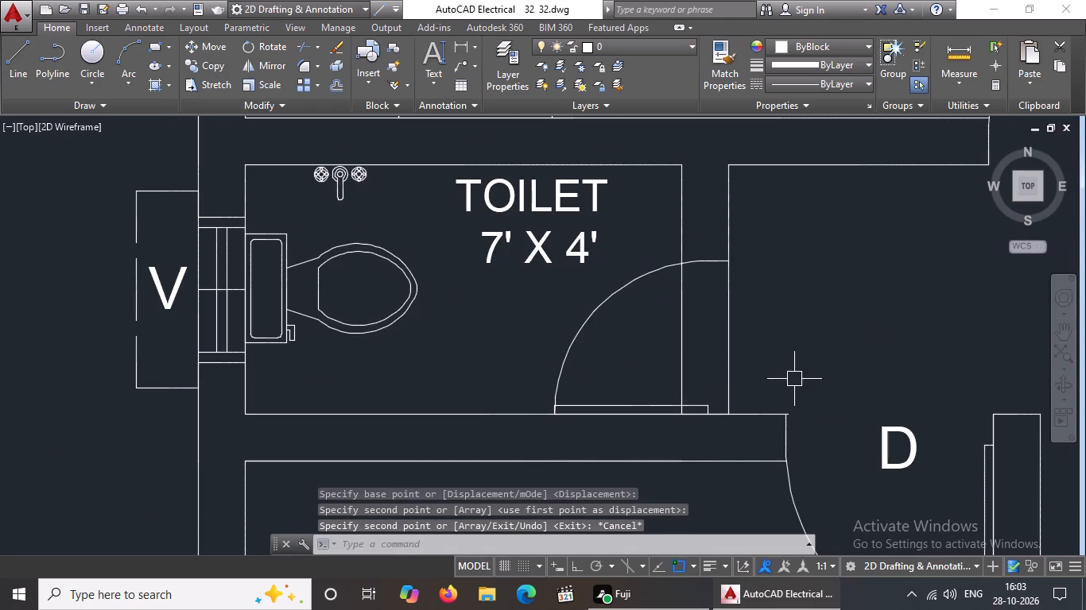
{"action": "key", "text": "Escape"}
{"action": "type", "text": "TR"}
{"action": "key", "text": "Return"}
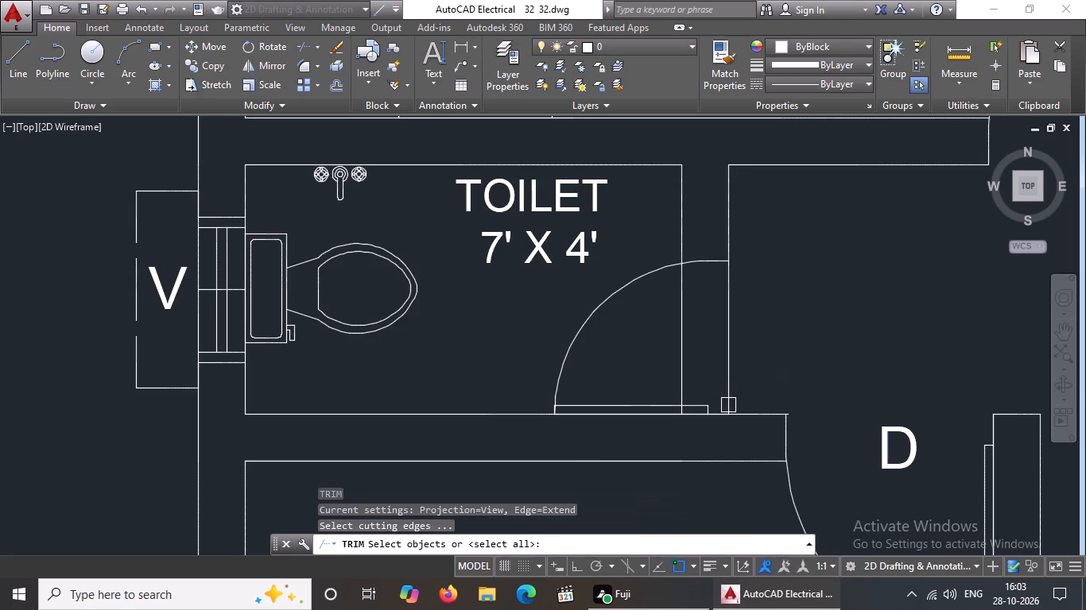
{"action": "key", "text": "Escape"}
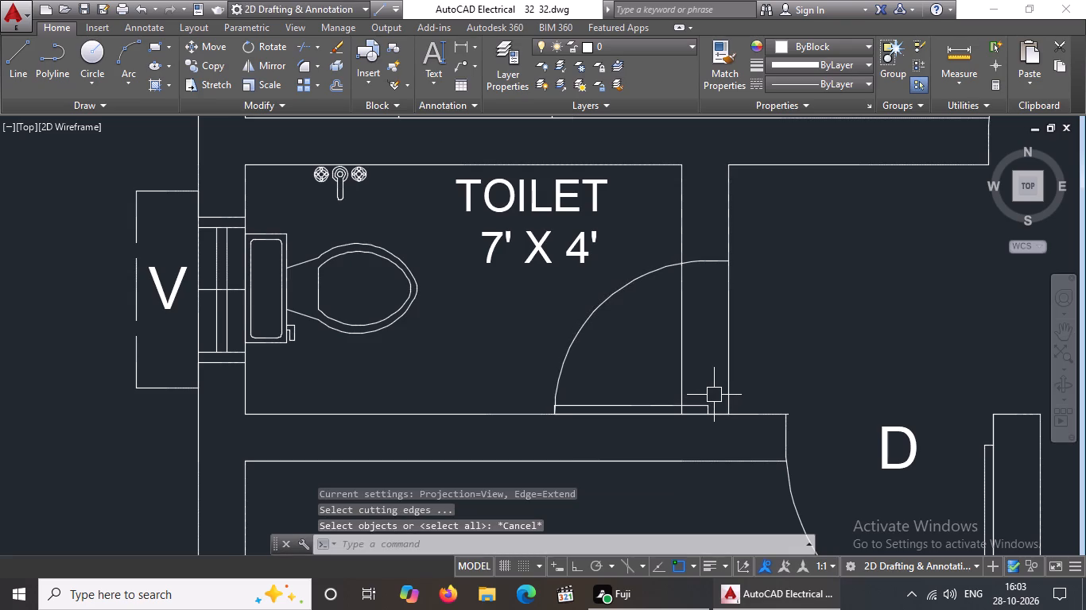
Trim both partition wall lines out of the new door opening in the 7' X 4' toilet.
{"action": "type", "text": "TR"}
{"action": "key", "text": "Return"}
{"action": "key", "text": "Return"}
{"action": "scroll", "coordinate": [704, 403], "scroll_direction": "up", "scroll_amount": 2}
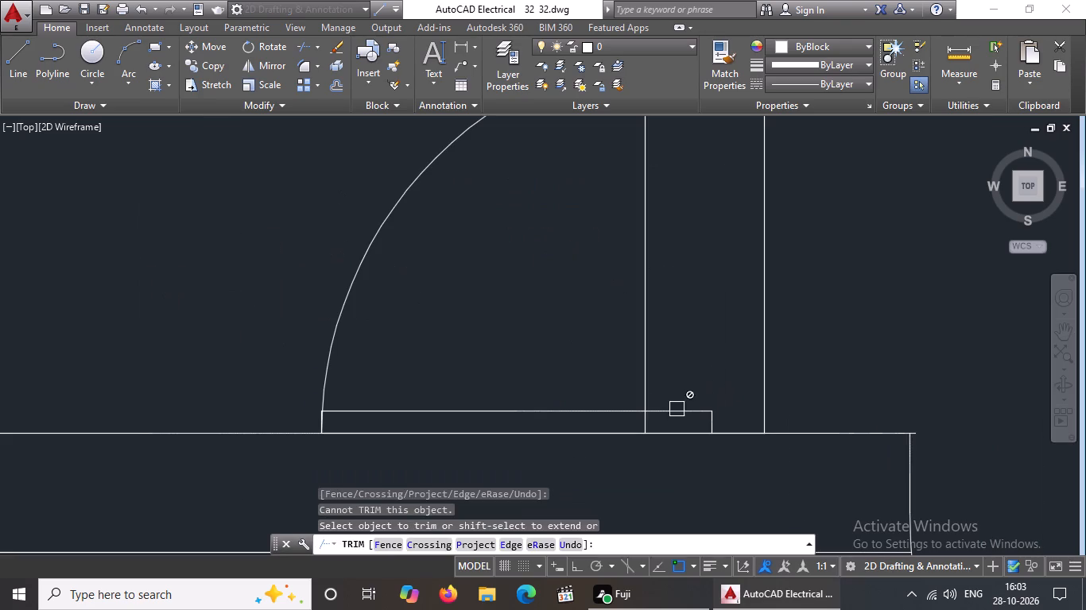
{"action": "left_click", "coordinate": [644, 422]}
{"action": "left_click_drag", "start_coordinate": [646, 392], "coordinate": [654, 390]}
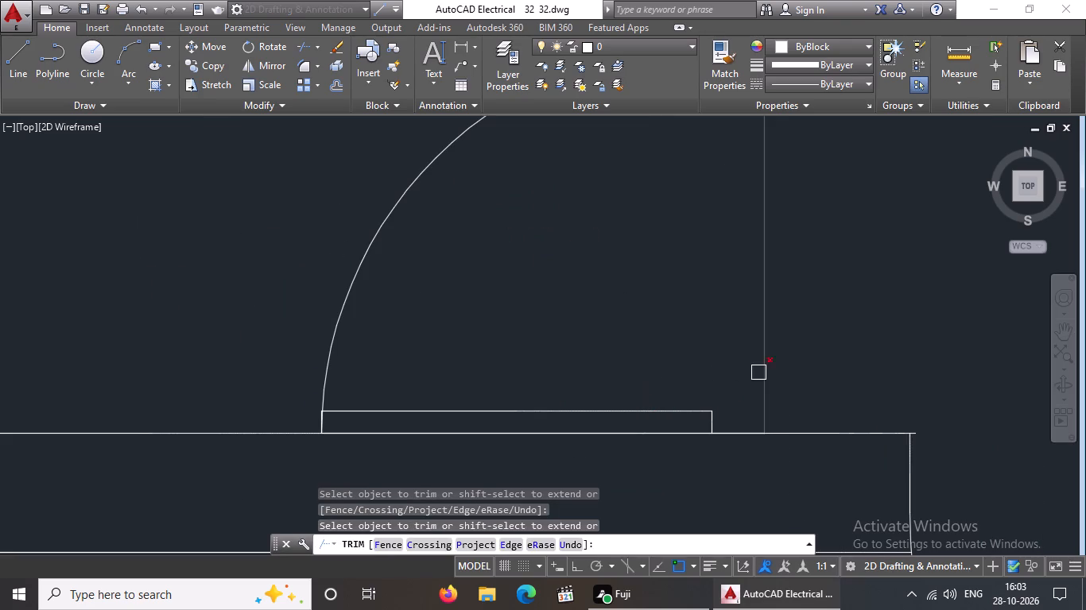
{"action": "left_click", "coordinate": [767, 402]}
{"action": "scroll", "coordinate": [764, 398], "scroll_direction": "down", "scroll_amount": 4}
{"action": "key", "text": "Escape"}
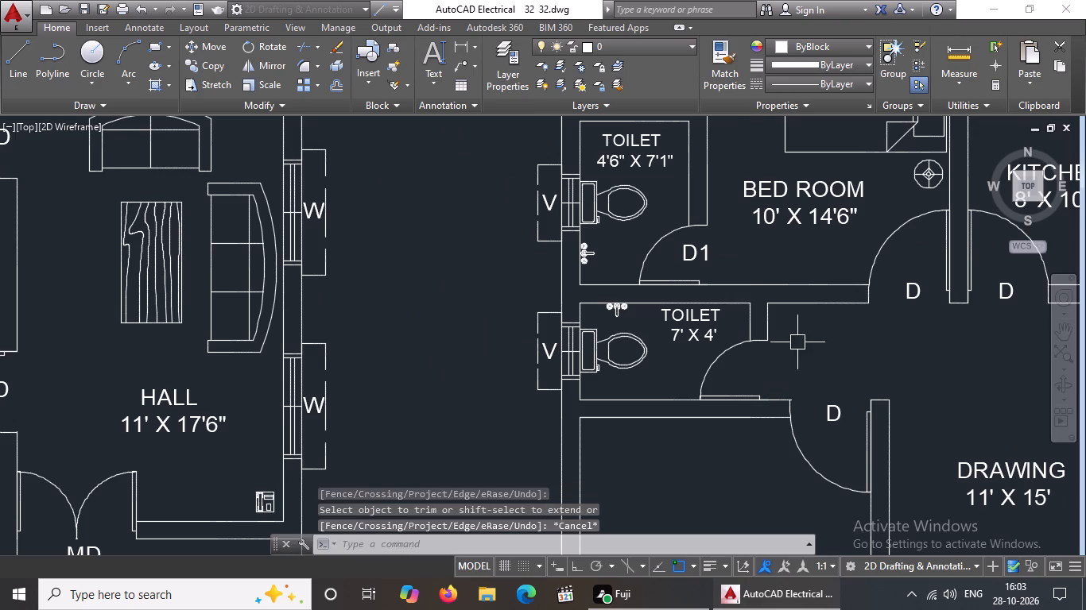
Copy the D1 tag from the 4'6" X 7'1" toilet's door to the new door of the 7' X 4' toilet.
{"action": "left_click", "coordinate": [695, 253]}
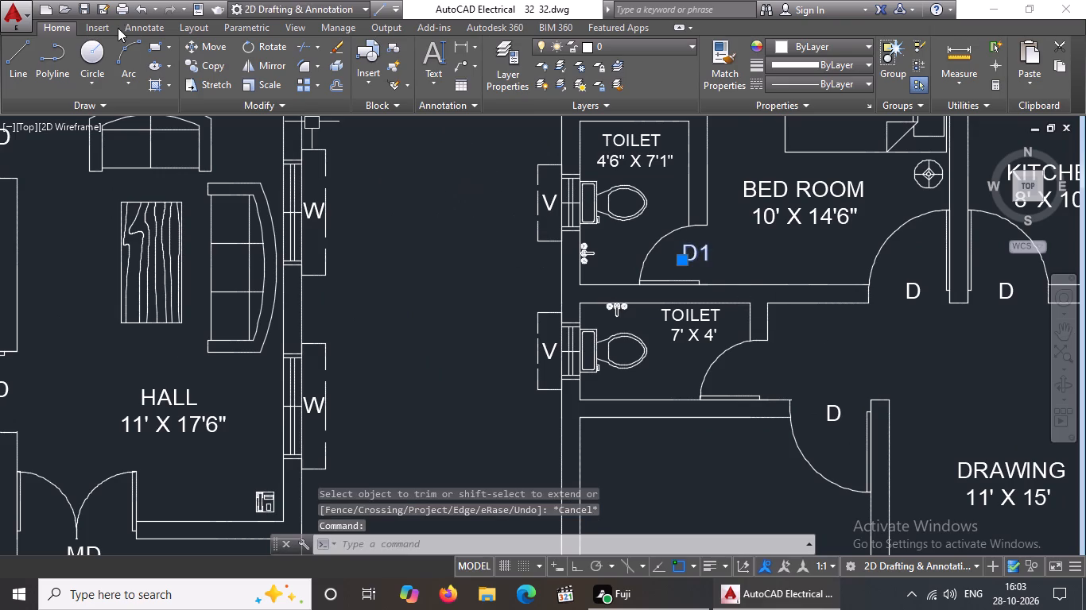
{"action": "left_click", "coordinate": [193, 64]}
{"action": "left_click", "coordinate": [690, 253]}
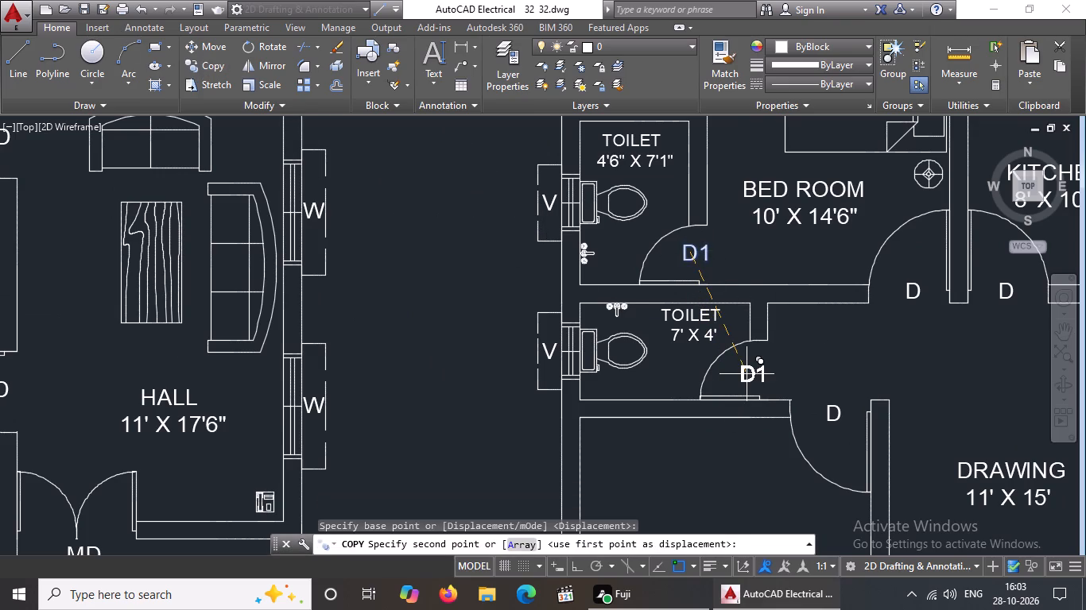
{"action": "left_click", "coordinate": [747, 374]}
{"action": "scroll", "coordinate": [742, 376], "scroll_direction": "down", "scroll_amount": 2}
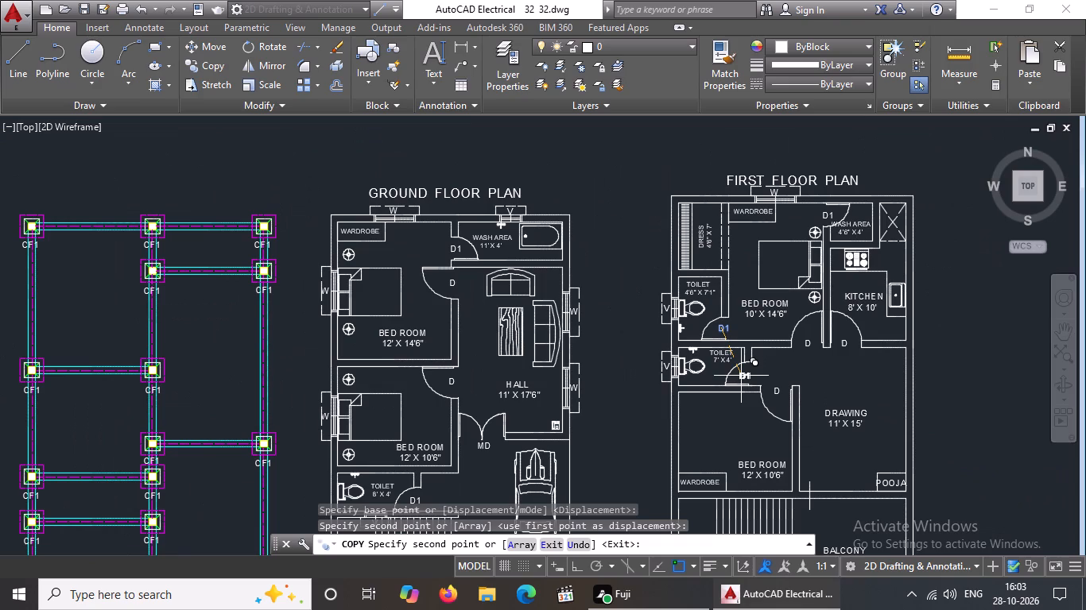
{"action": "key", "text": "Escape"}
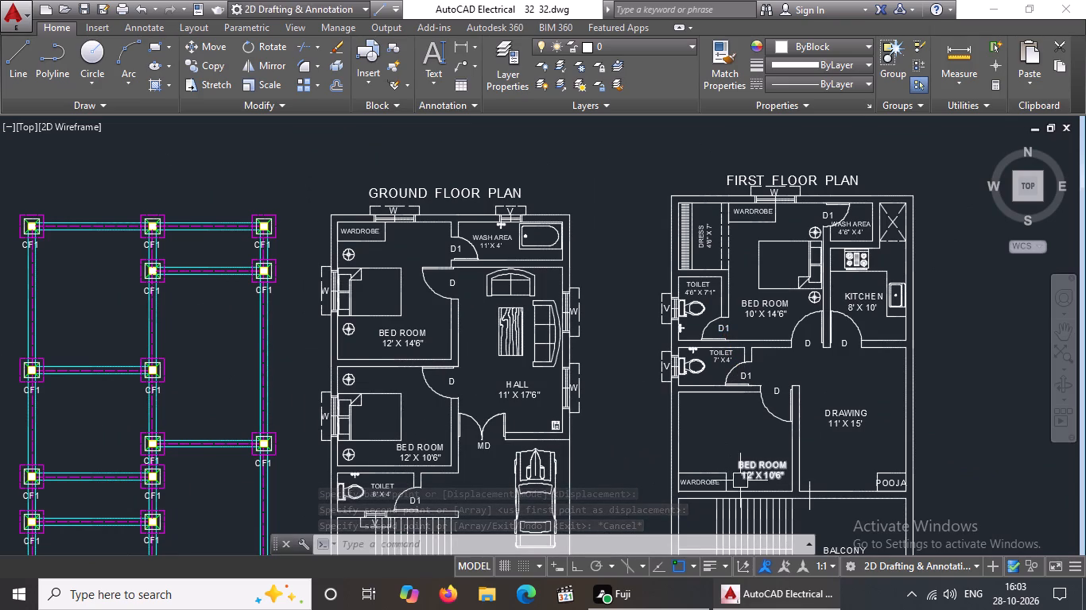
With Ortho on, draw a 9" line across the kitchen's outer wall, starting from the wall's inner face beside the sink's middle.
{"action": "scroll", "coordinate": [958, 290], "scroll_direction": "up", "scroll_amount": 1}
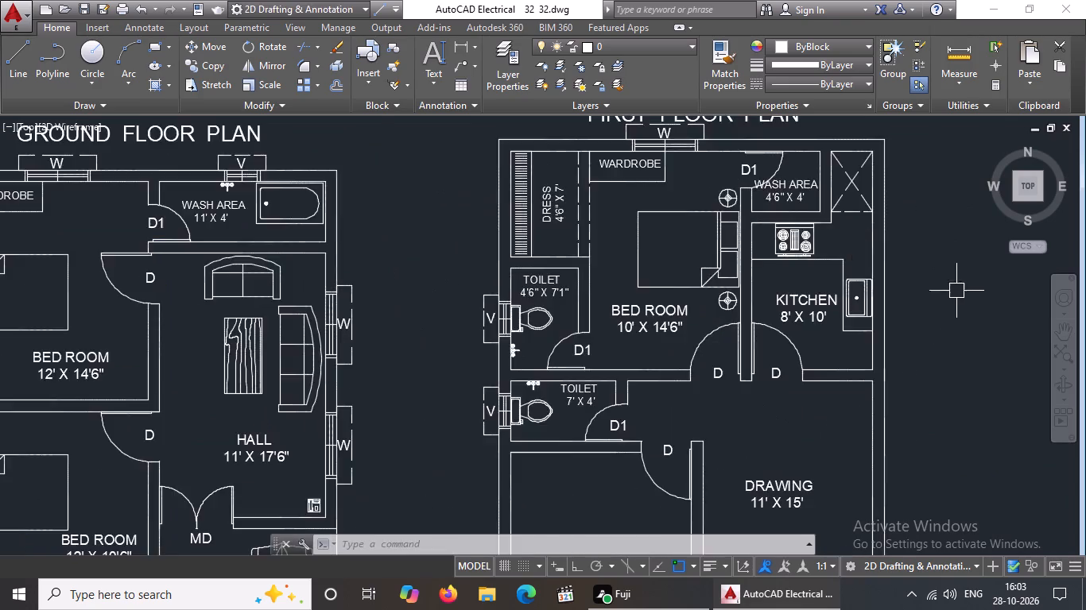
{"action": "scroll", "coordinate": [944, 300], "scroll_direction": "up", "scroll_amount": 2}
{"action": "scroll", "coordinate": [897, 299], "scroll_direction": "down", "scroll_amount": 2}
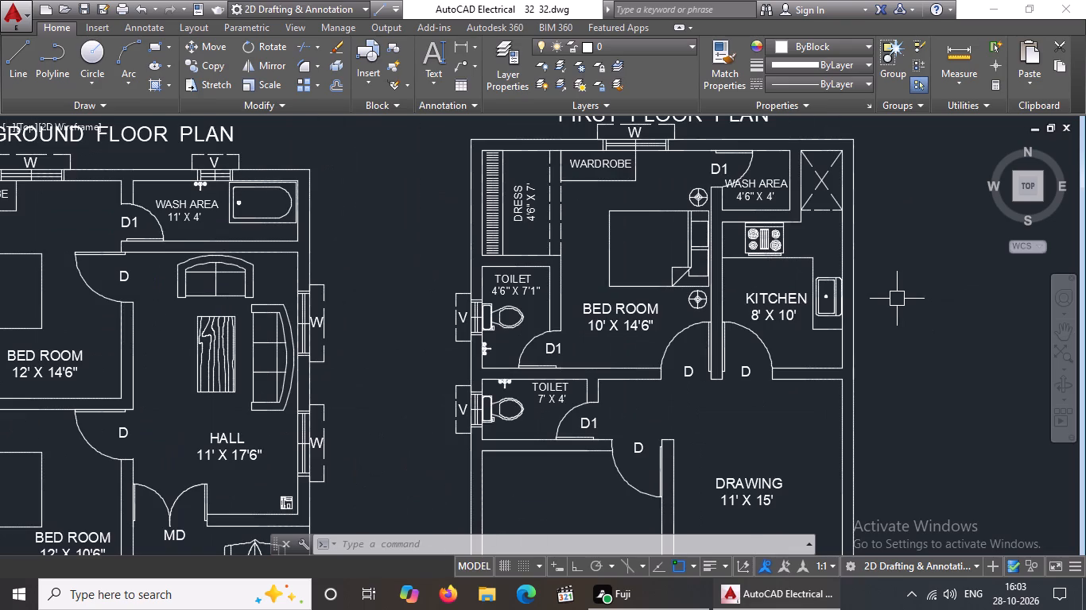
{"action": "key", "text": "Escape"}
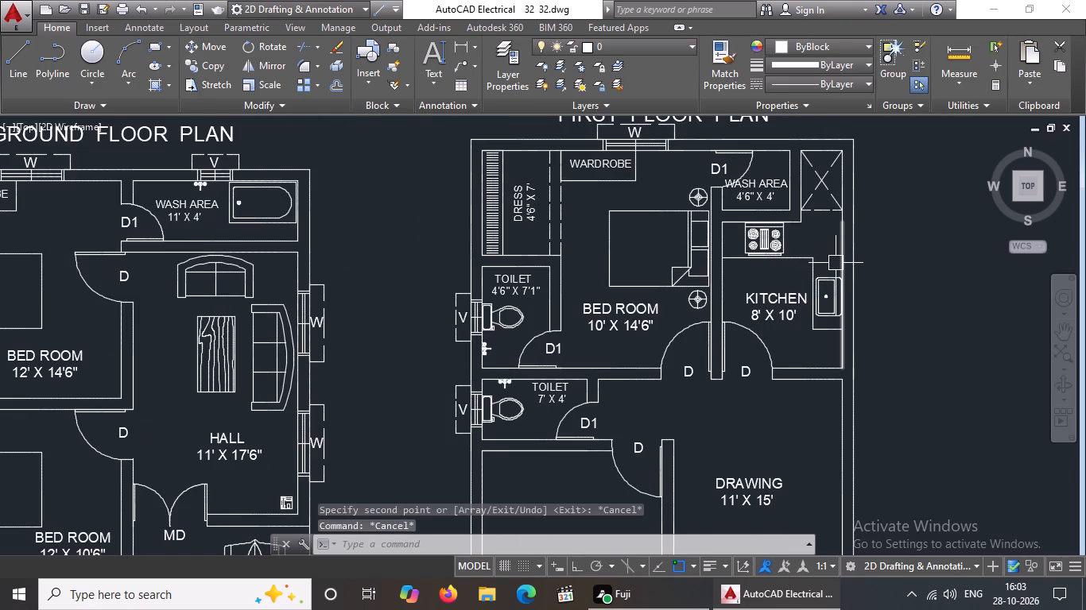
{"action": "key", "text": "l"}
{"action": "key", "text": "space"}
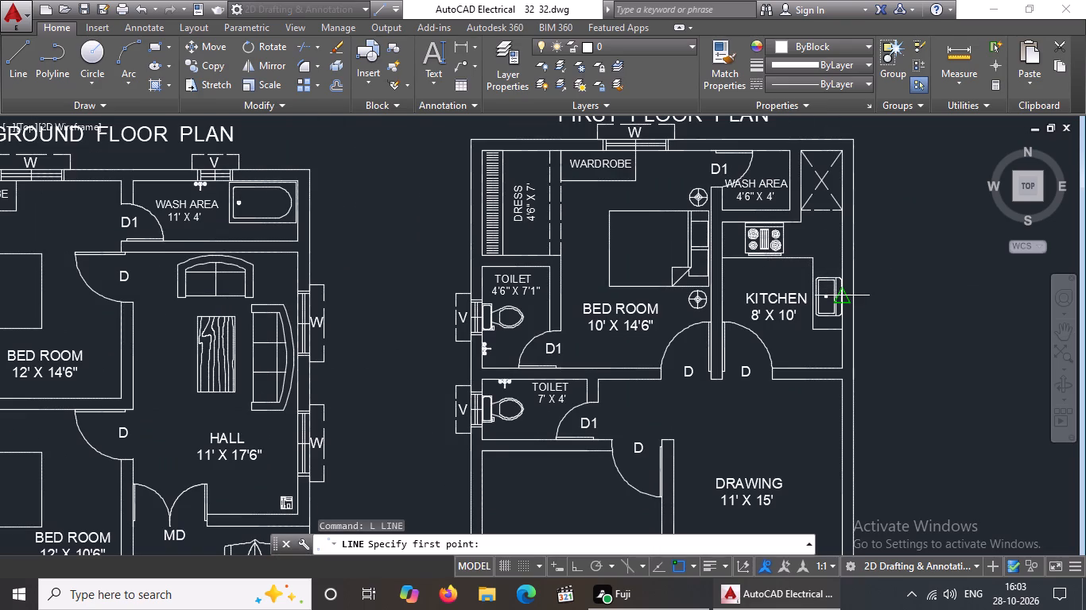
{"action": "left_click", "coordinate": [841, 294]}
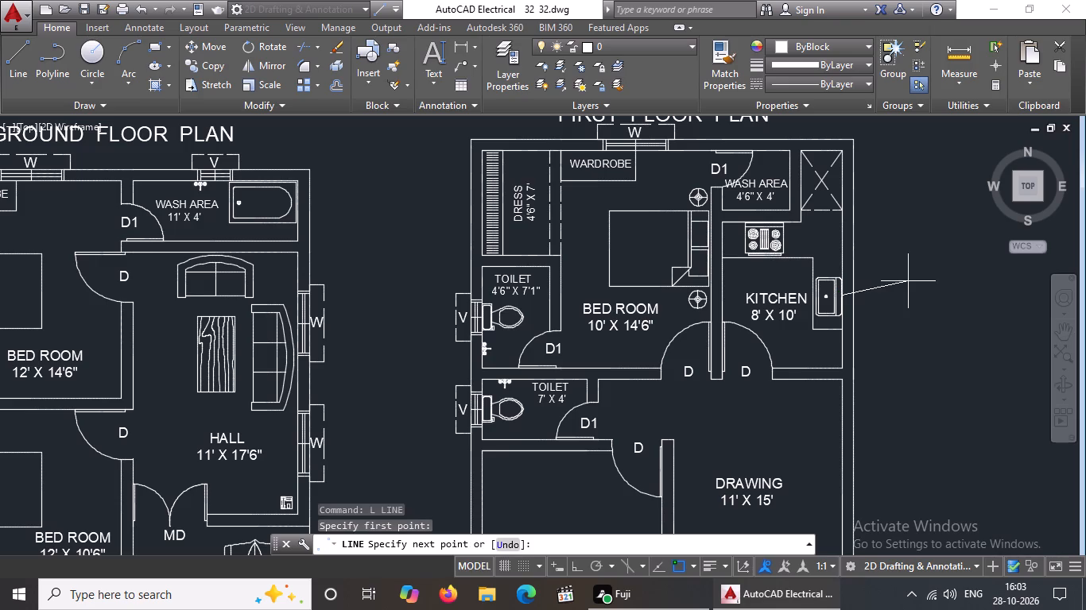
{"action": "left_click", "coordinate": [576, 565]}
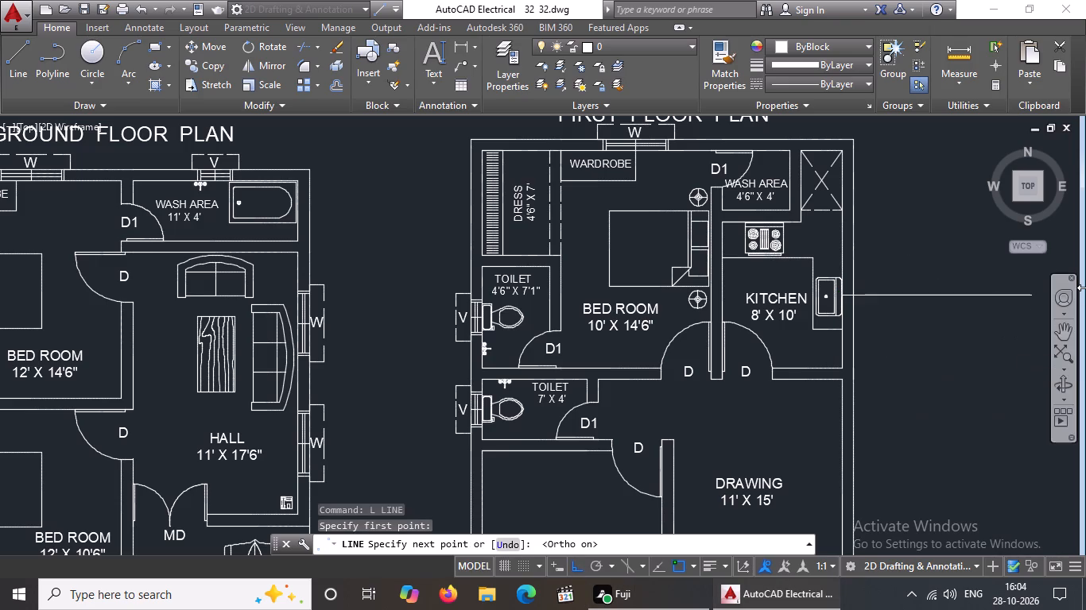
{"action": "key", "text": "9"}
{"action": "key", "text": "shift+quotedbl"}
{"action": "key", "text": "Return"}
{"action": "key", "text": "Return"}
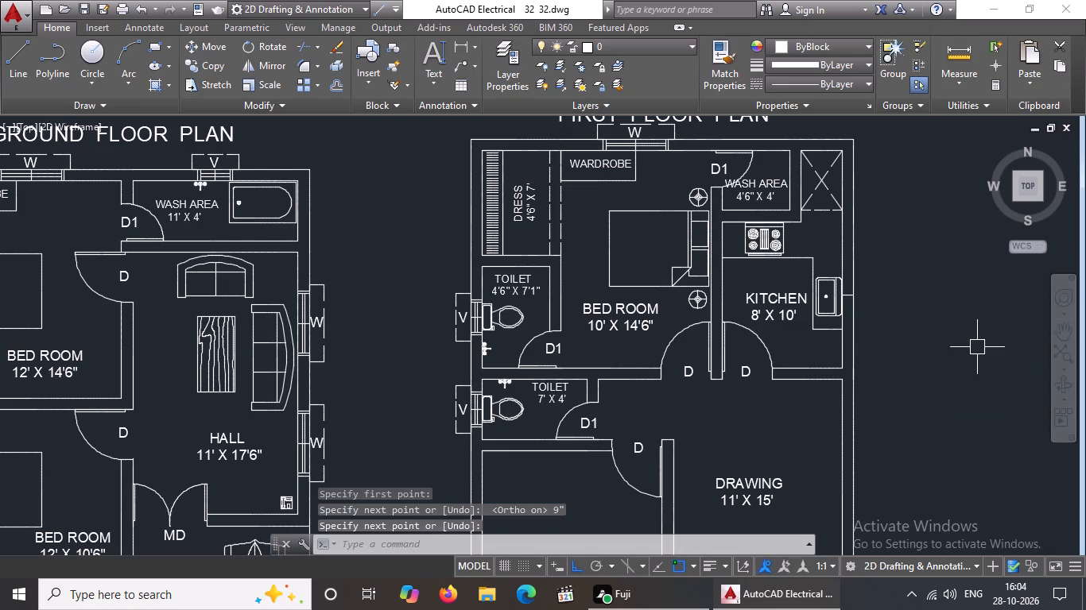
{"action": "key", "text": "Escape"}
Offset the short line across the kitchen's outer wall by 2' to both sides to mark the window opening's ends.
{"action": "key", "text": "o"}
{"action": "key", "text": "Return"}
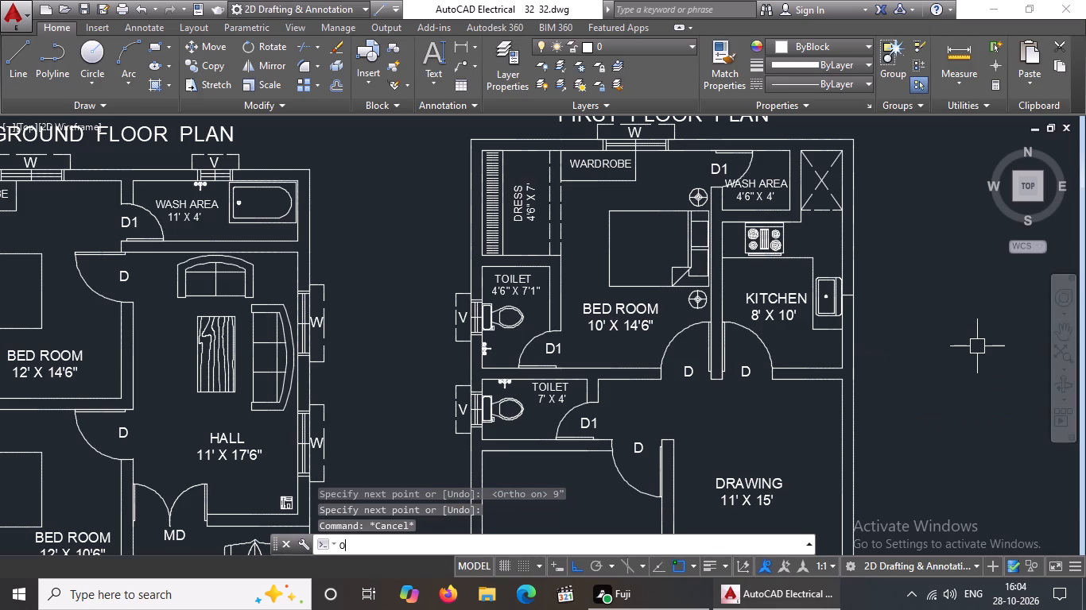
{"action": "type", "text": "2'"}
{"action": "key", "text": "Return"}
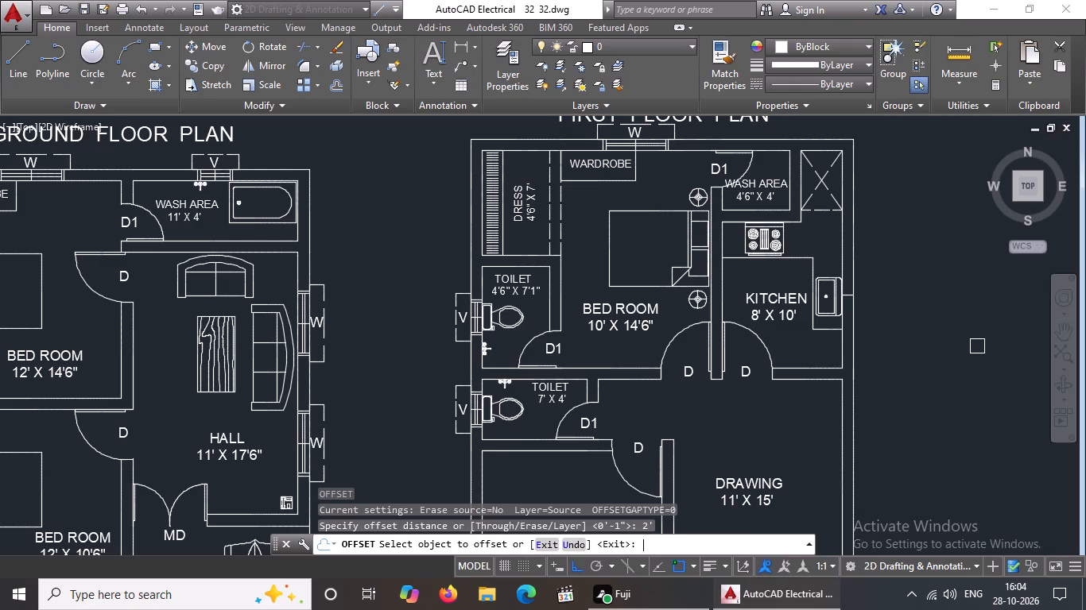
{"action": "scroll", "coordinate": [874, 271], "scroll_direction": "up", "scroll_amount": 3}
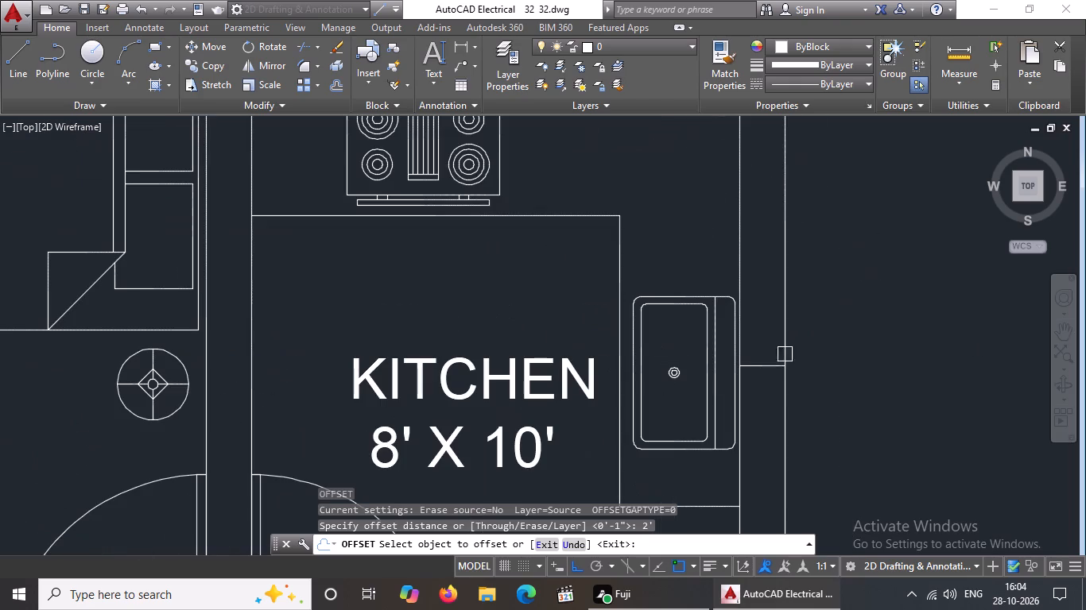
{"action": "left_click_drag", "start_coordinate": [762, 366], "coordinate": [763, 359]}
{"action": "left_click", "coordinate": [761, 291]}
{"action": "left_click", "coordinate": [756, 364]}
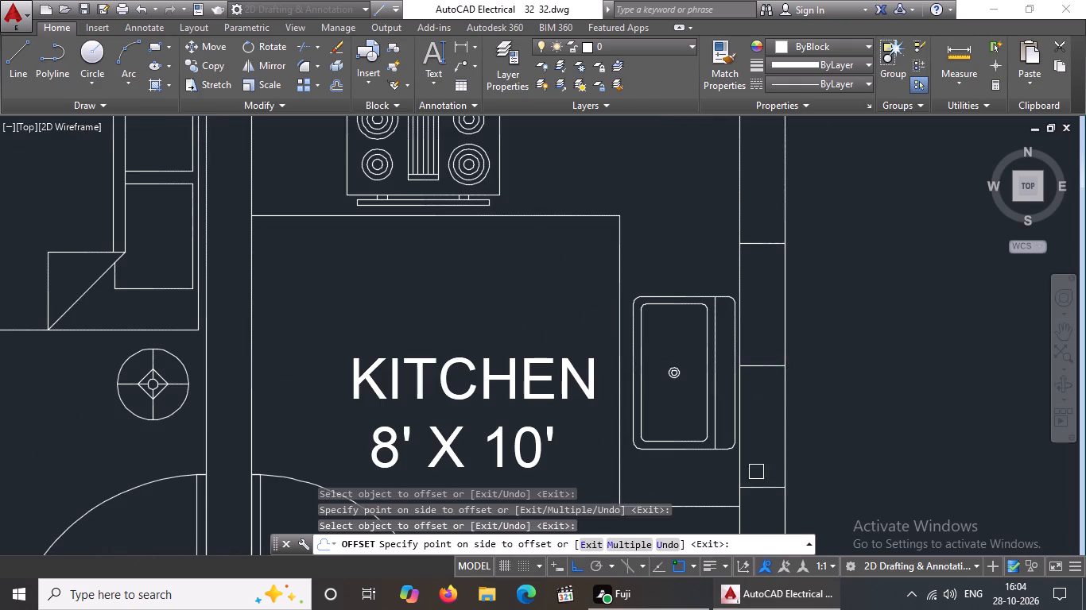
{"action": "left_click", "coordinate": [756, 472]}
{"action": "scroll", "coordinate": [846, 359], "scroll_direction": "down", "scroll_amount": 4}
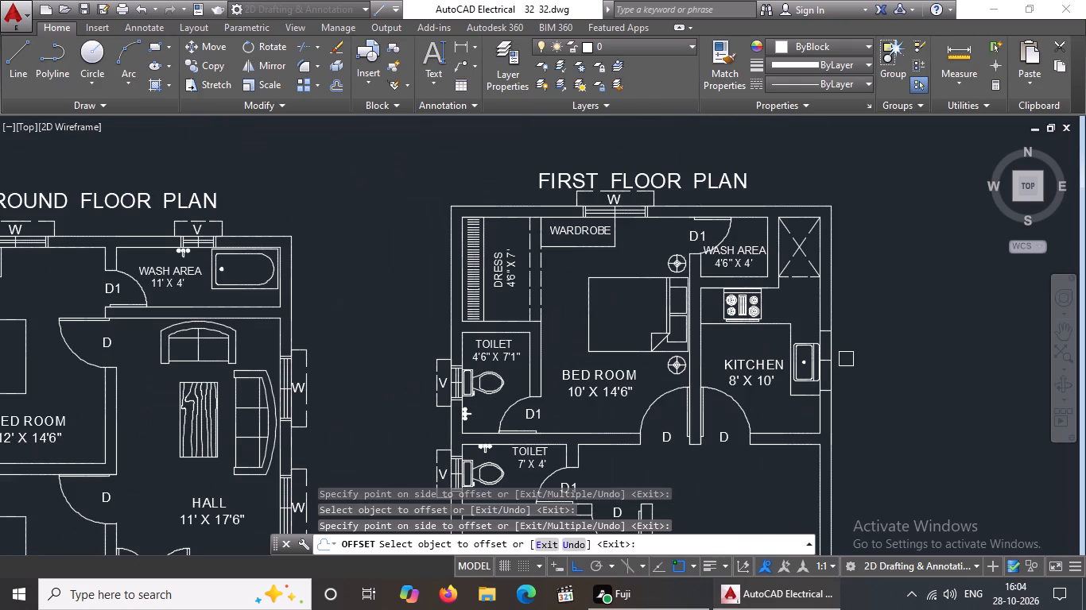
{"action": "key", "text": "Escape"}
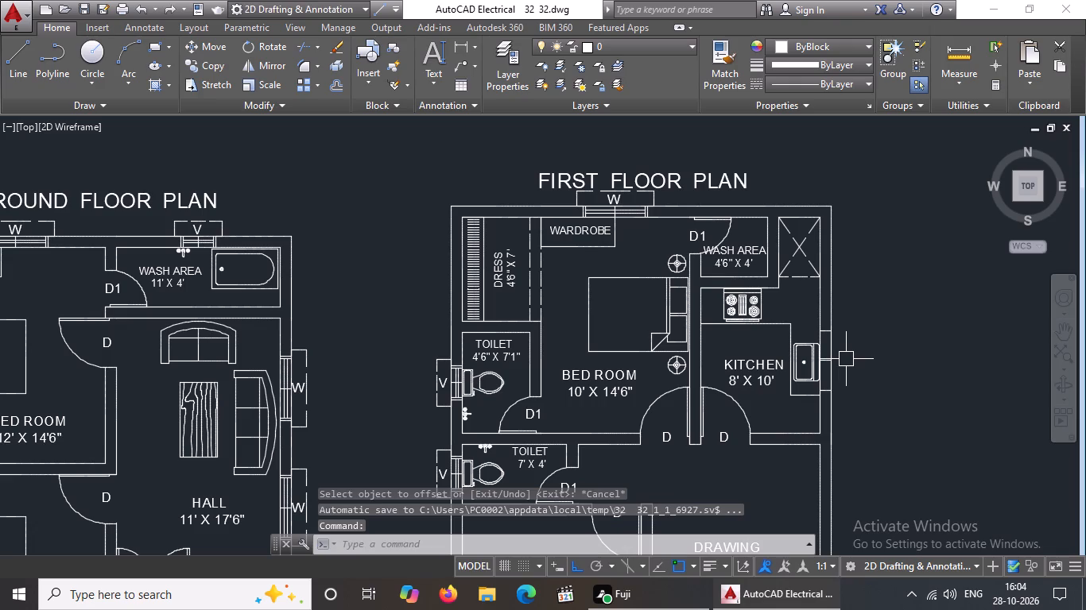
Draw a line along the middle of the kitchen's outer wall, joining the midpoints of the window opening's two end lines.
{"action": "key", "text": "l"}
{"action": "key", "text": "Return"}
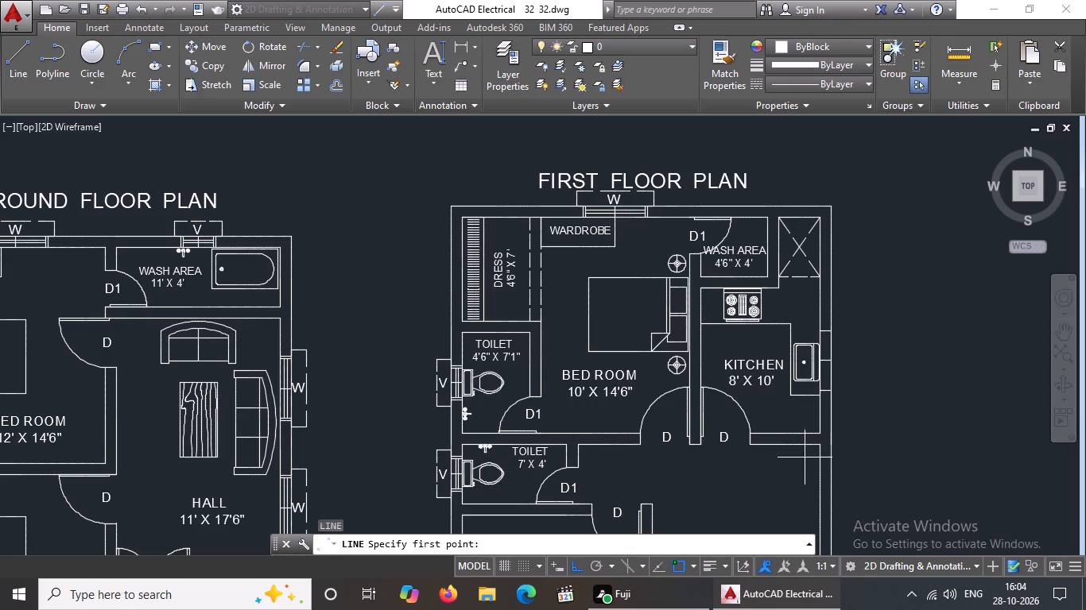
{"action": "scroll", "coordinate": [851, 395], "scroll_direction": "up", "scroll_amount": 2}
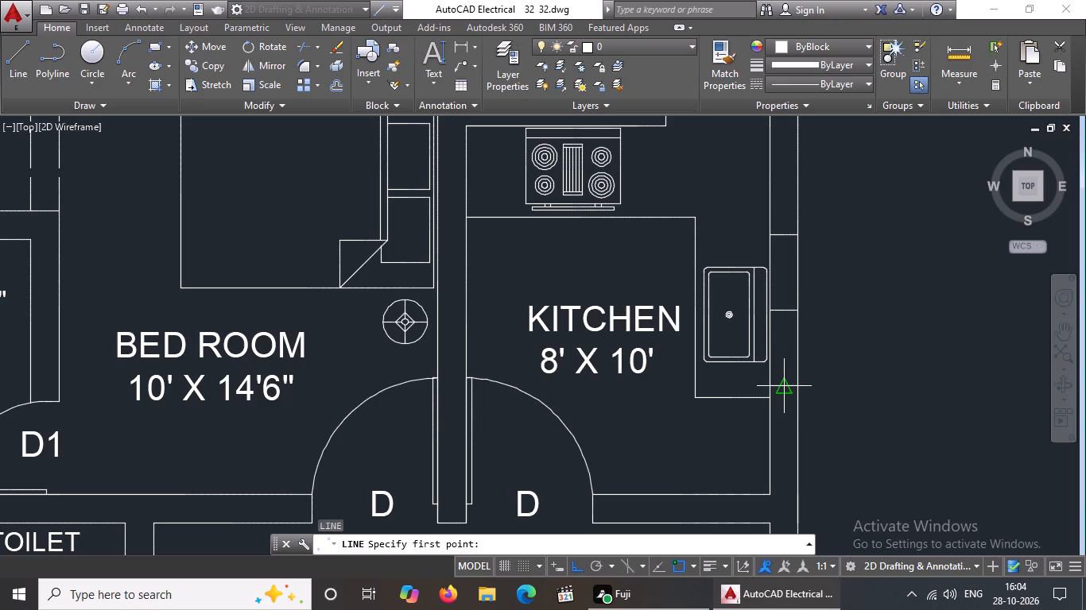
{"action": "left_click_drag", "start_coordinate": [780, 385], "coordinate": [782, 378]}
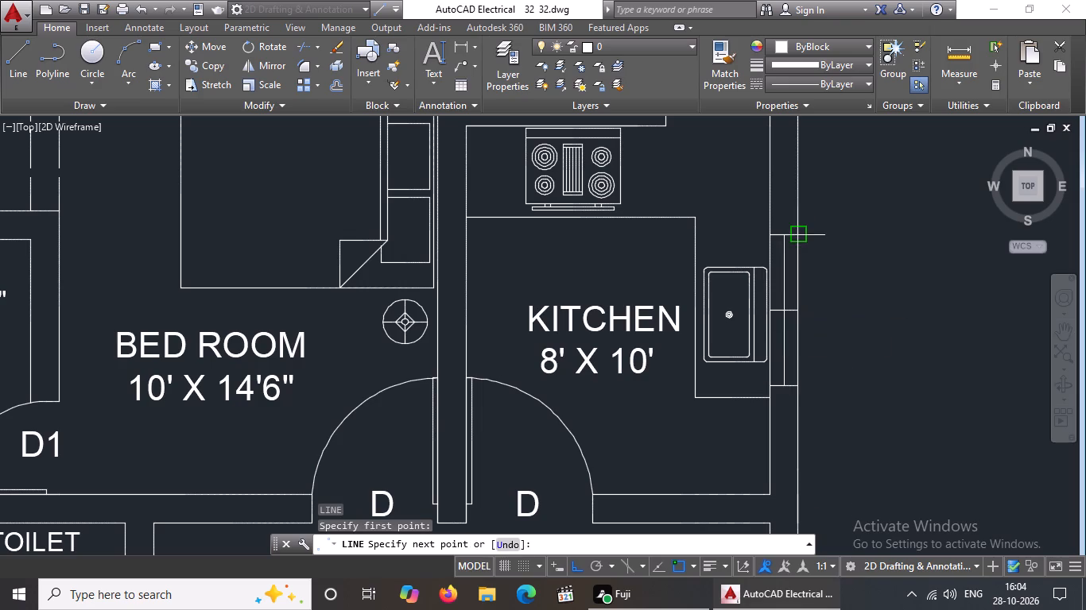
{"action": "left_click", "coordinate": [785, 230]}
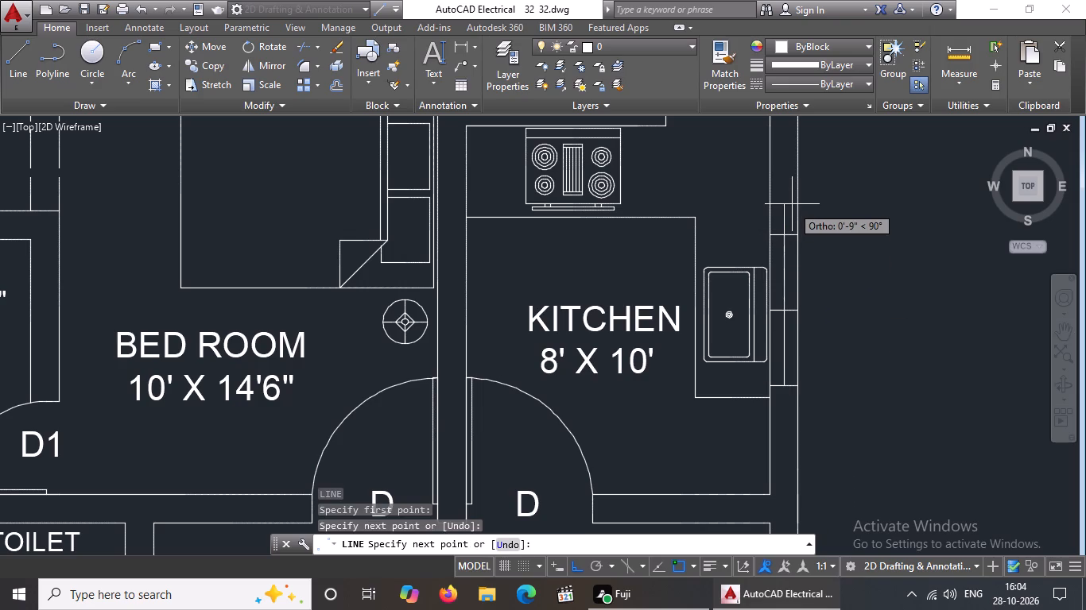
{"action": "key", "text": "Escape"}
{"action": "key", "text": "Escape"}
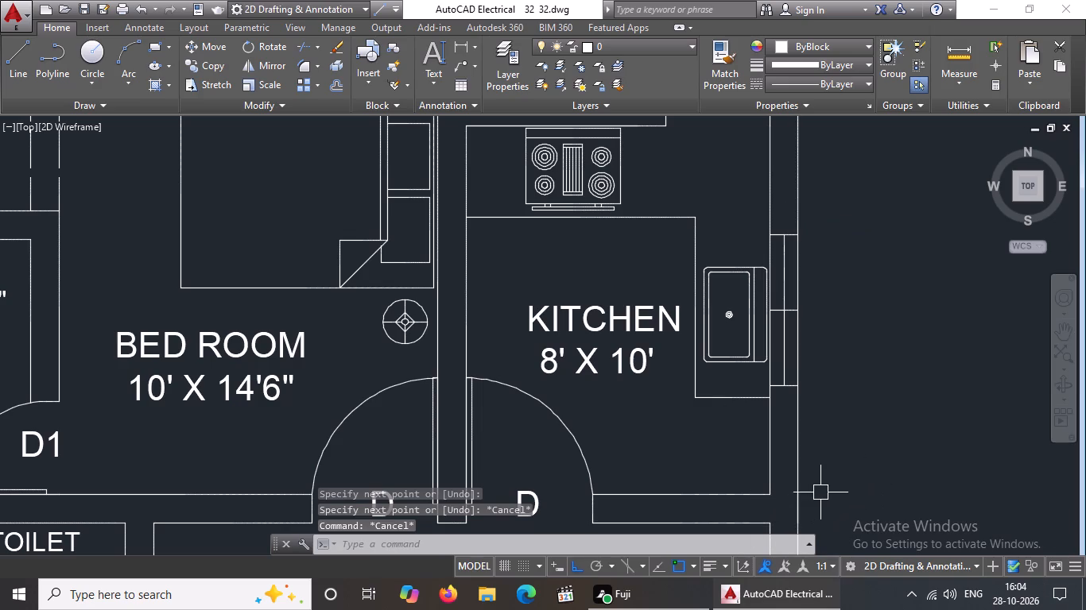
{"action": "key", "text": "Escape"}
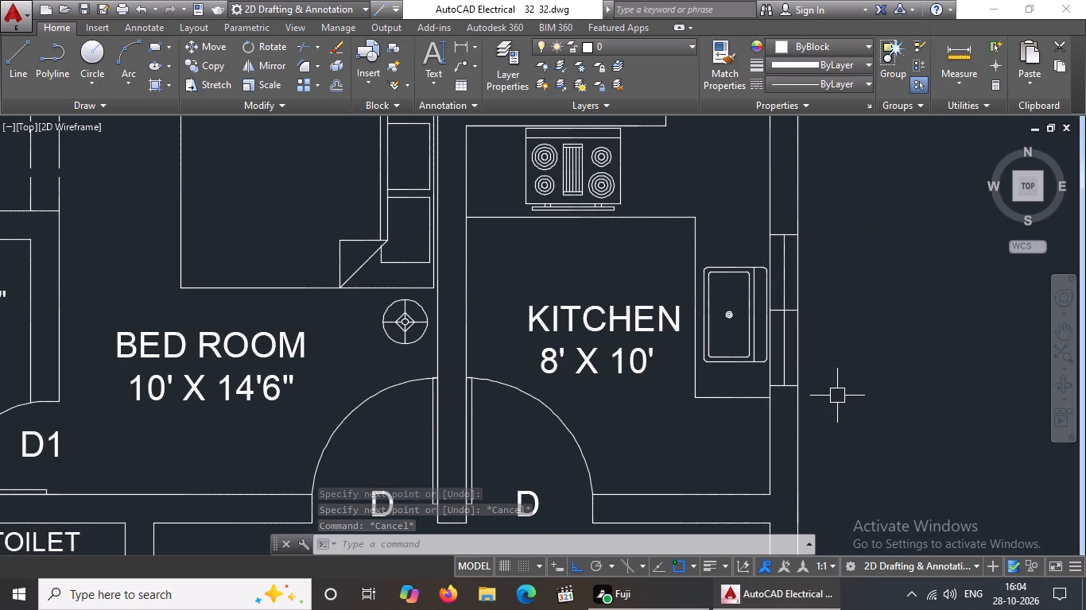
Offset the kitchen window's lengthwise centre line by 1" to both sides.
{"action": "key", "text": "o"}
{"action": "key", "text": "Return"}
{"action": "key", "text": "1"}
{"action": "key", "text": "shift+quotedbl"}
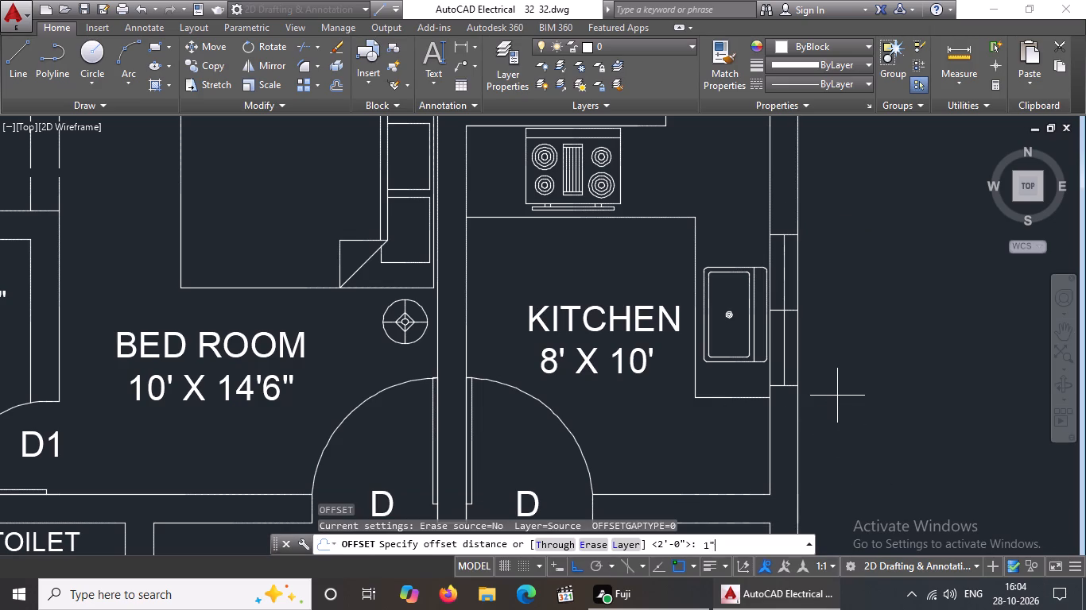
{"action": "key", "text": "Return"}
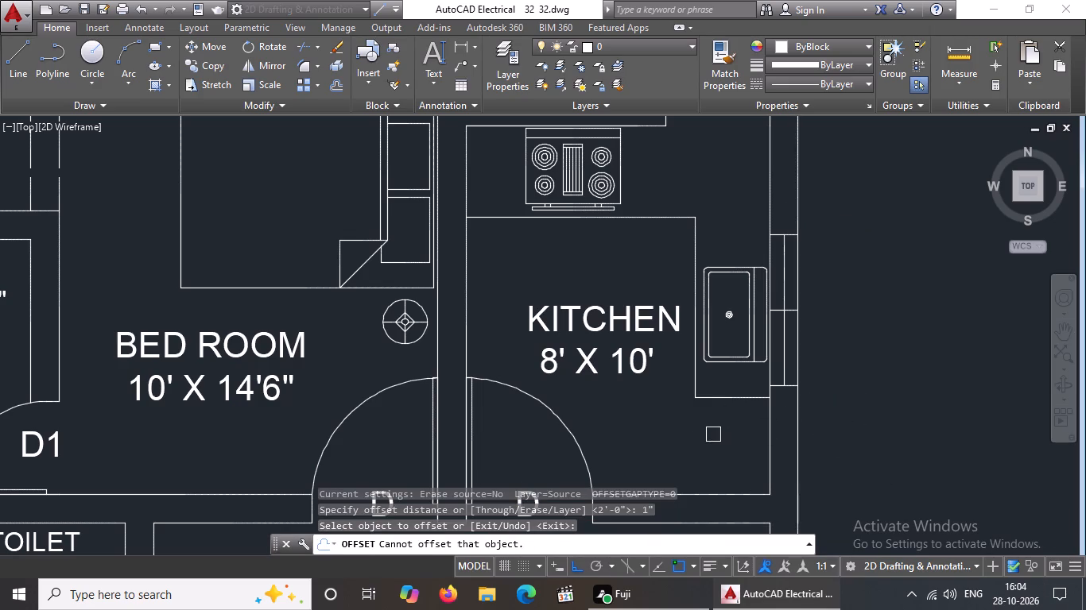
{"action": "scroll", "coordinate": [783, 343], "scroll_direction": "up", "scroll_amount": 1}
{"action": "left_click", "coordinate": [785, 339]}
{"action": "left_click", "coordinate": [819, 330]}
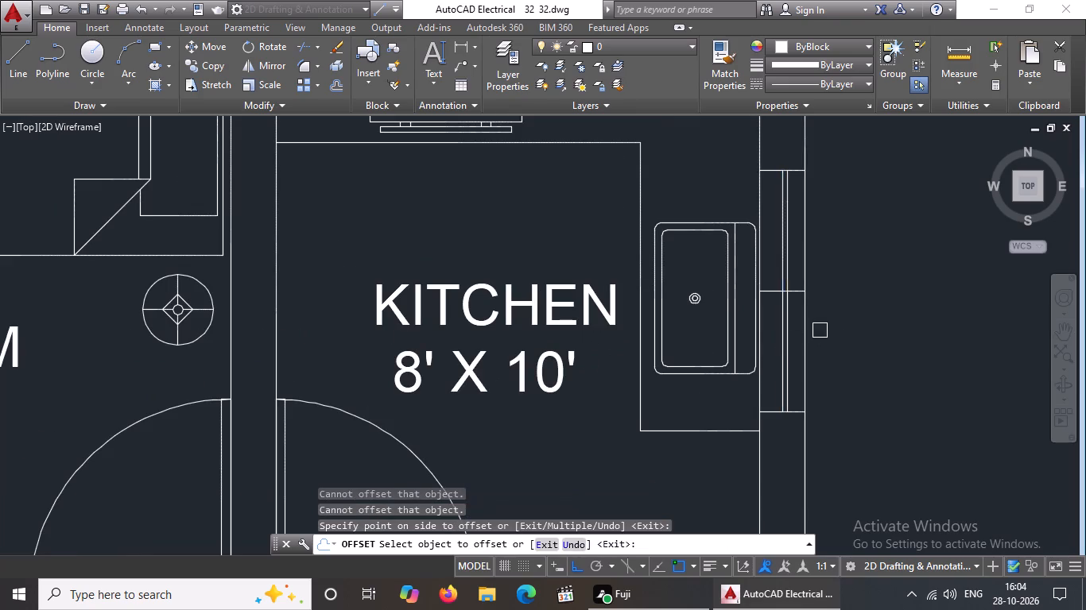
{"action": "left_click", "coordinate": [779, 346]}
{"action": "left_click", "coordinate": [739, 361]}
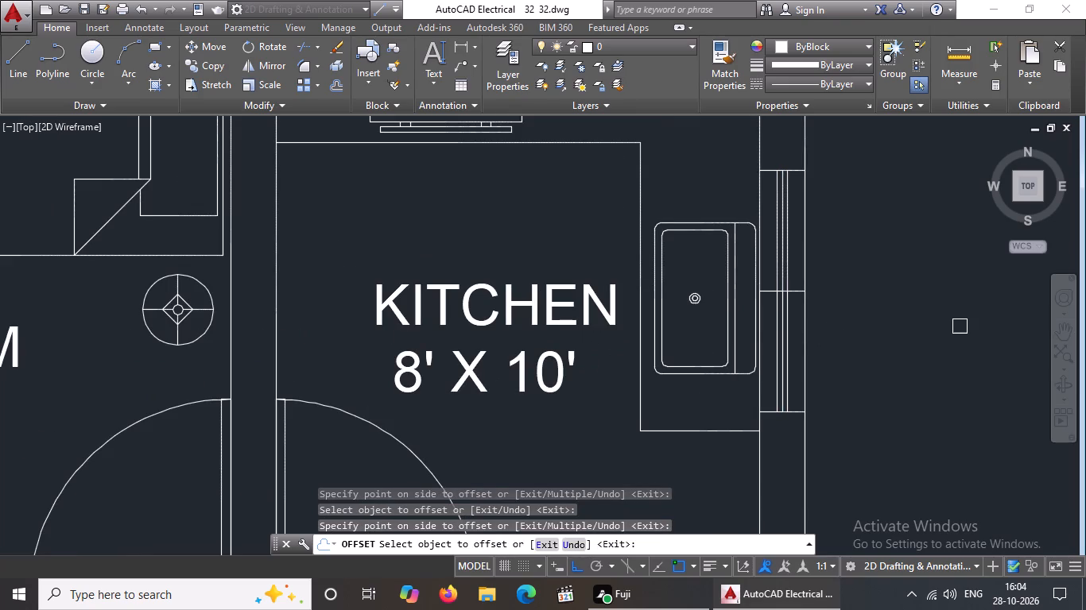
{"action": "key", "text": "Escape"}
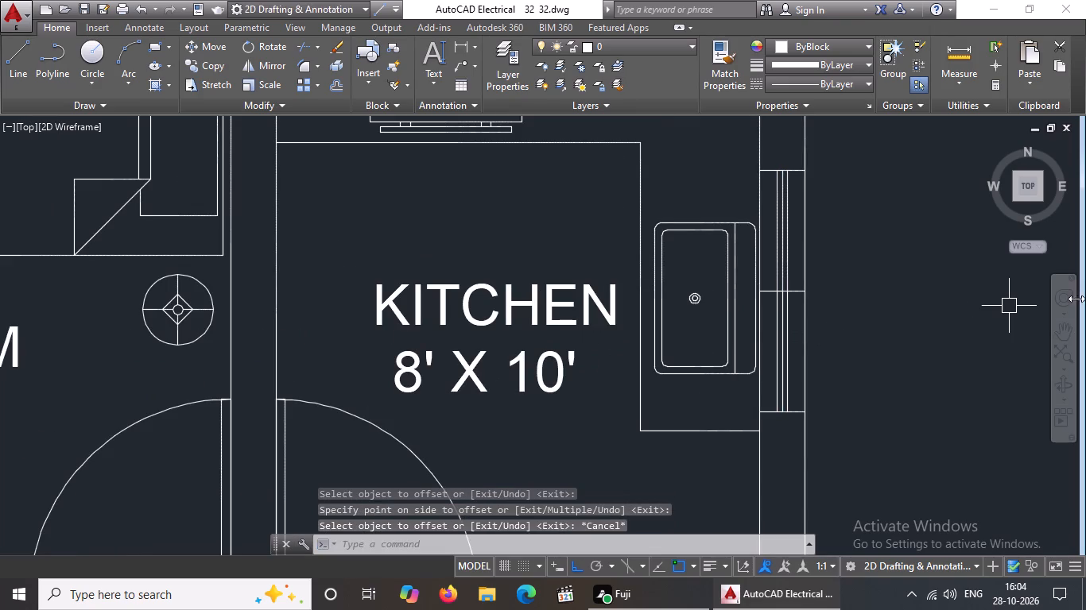
Erase the original lengthwise centre line between the two offset lines of the kitchen window.
{"action": "scroll", "coordinate": [961, 325], "scroll_direction": "up", "scroll_amount": 3}
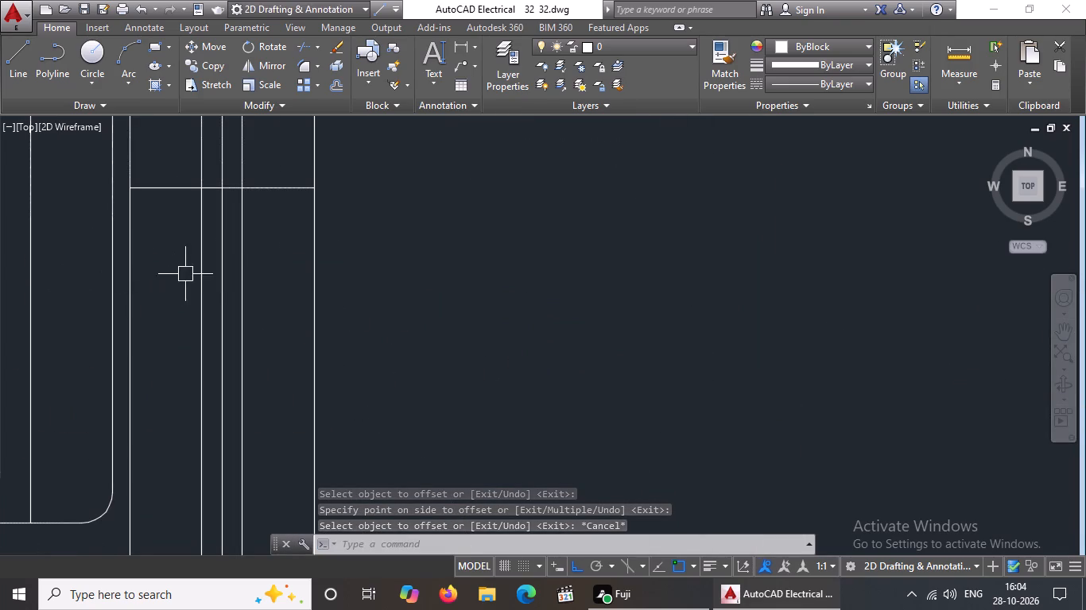
{"action": "left_click", "coordinate": [218, 266]}
{"action": "key", "text": "Delete"}
{"action": "scroll", "coordinate": [280, 240], "scroll_direction": "down", "scroll_amount": 6}
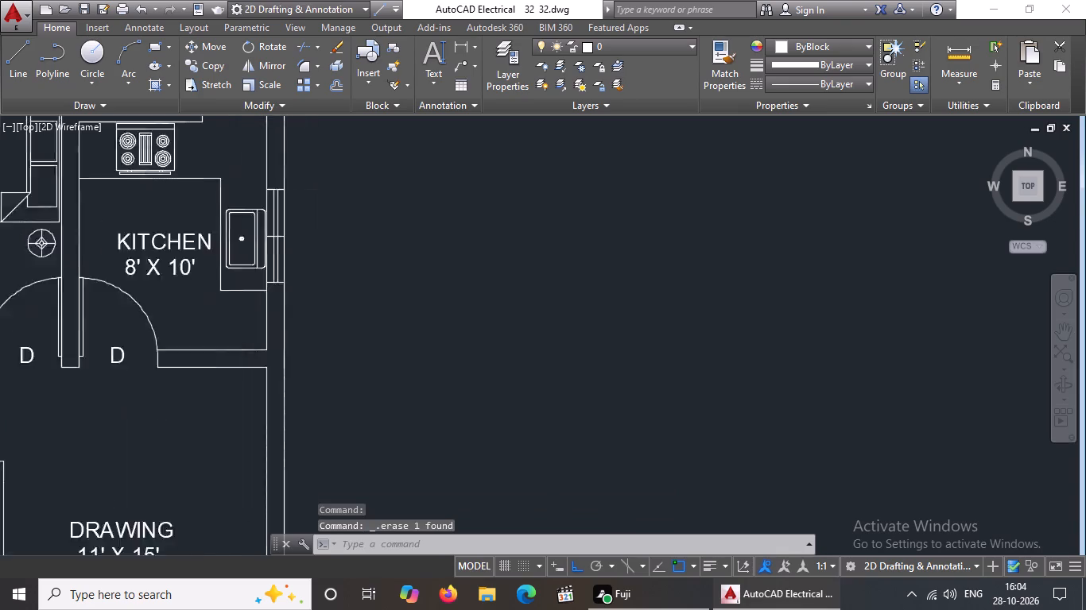
{"action": "key", "text": "Escape"}
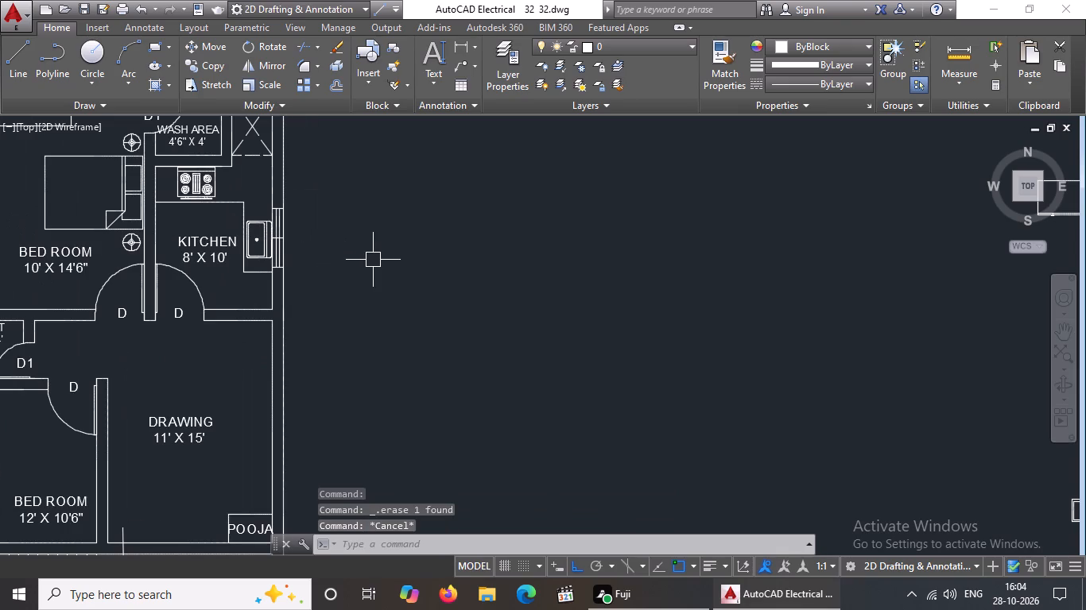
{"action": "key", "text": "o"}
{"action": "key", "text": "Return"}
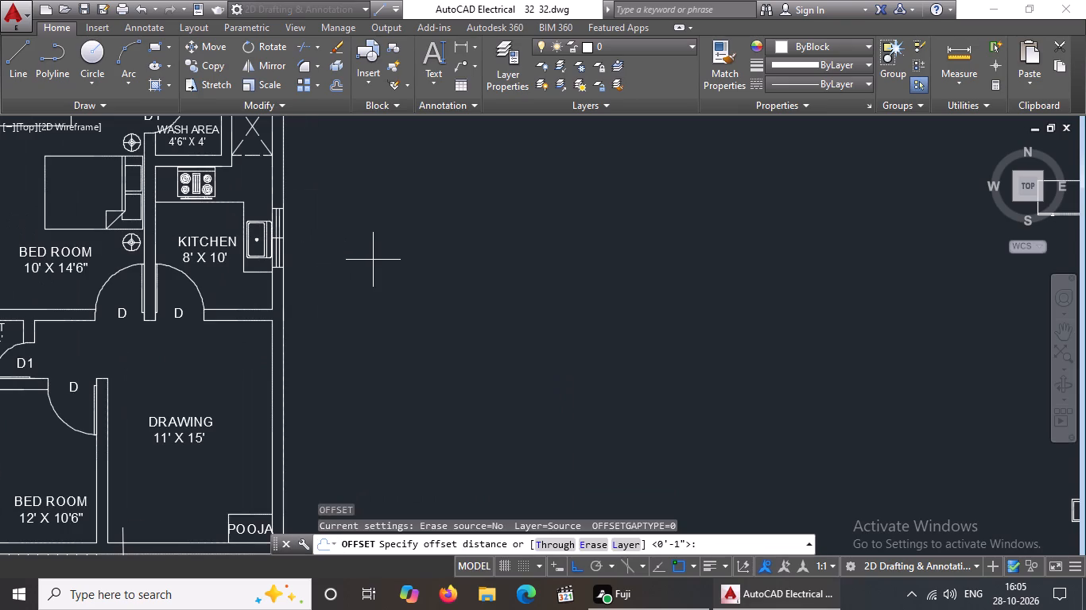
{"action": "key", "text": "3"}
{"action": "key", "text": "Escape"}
Offset both end lines of the kitchen window outward by 2" along the outer wall.
{"action": "key", "text": "o"}
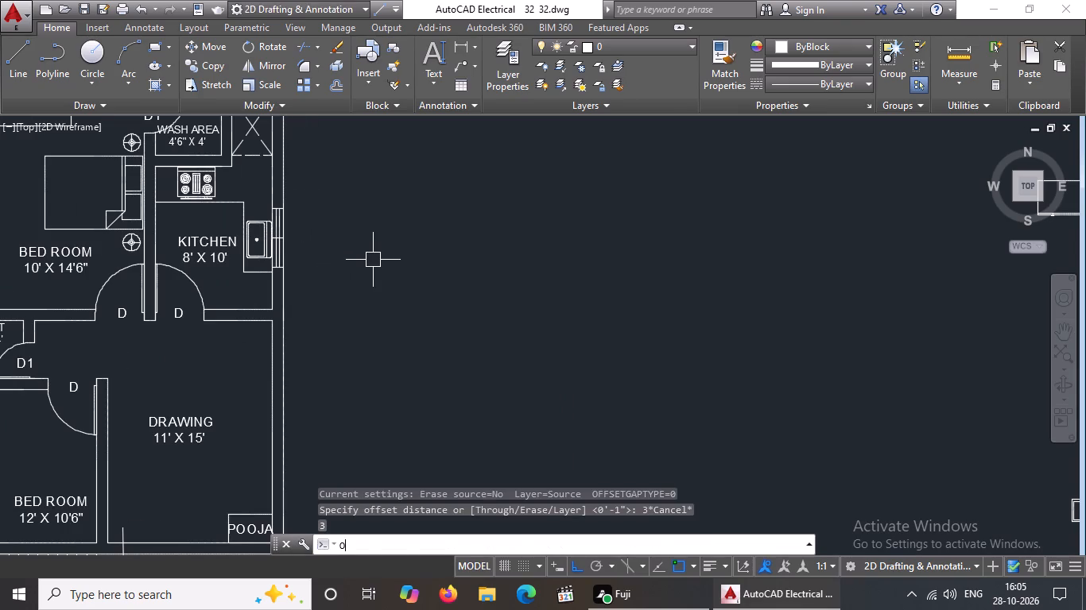
{"action": "key", "text": "Return"}
{"action": "type", "text": "2\""}
{"action": "key", "text": "Return"}
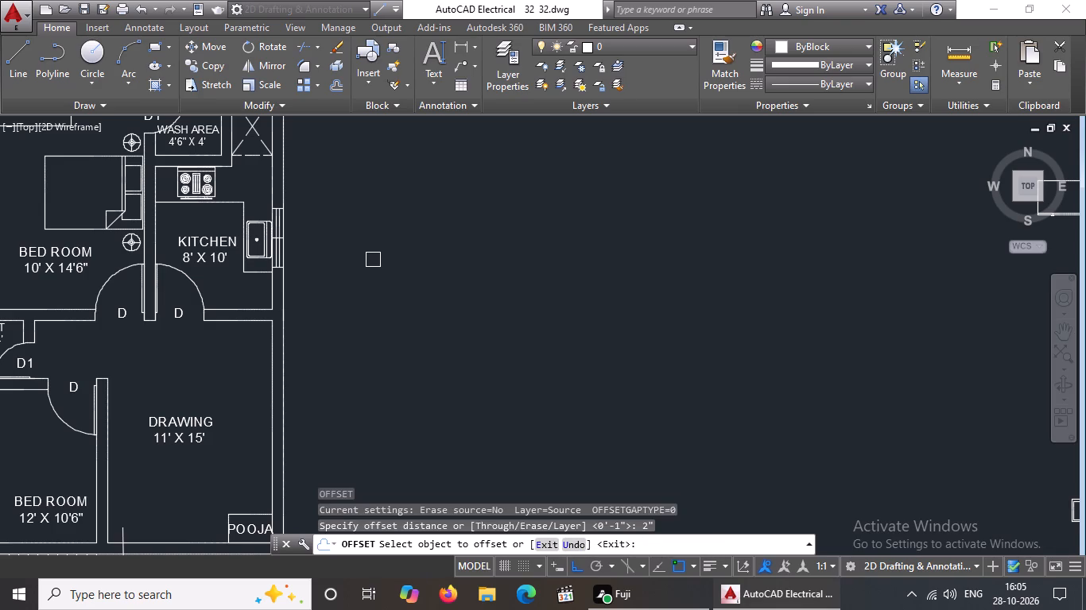
{"action": "scroll", "coordinate": [270, 230], "scroll_direction": "up", "scroll_amount": 3}
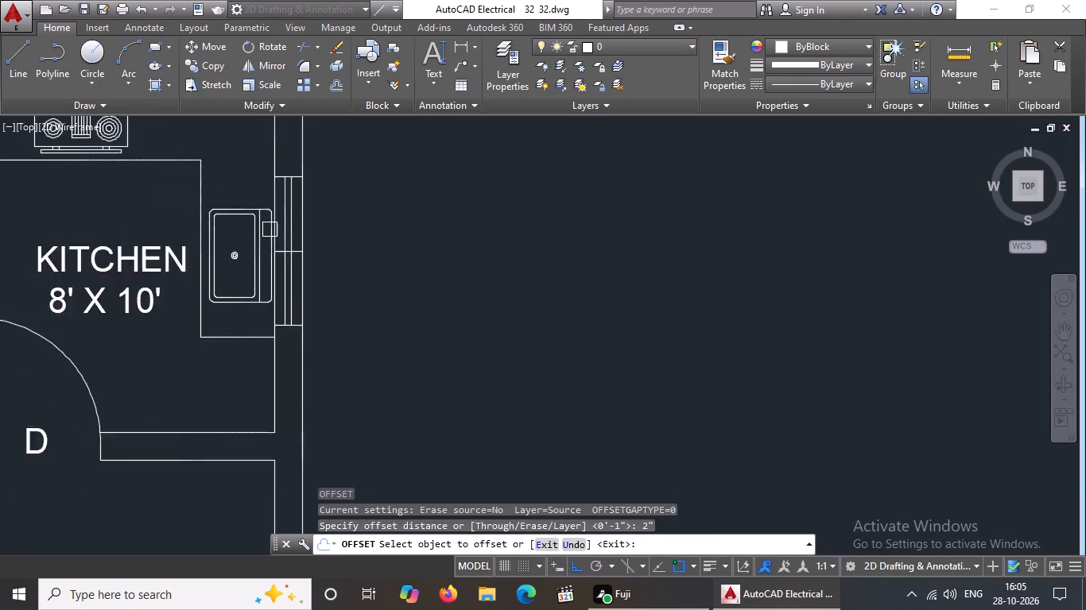
{"action": "scroll", "coordinate": [295, 365], "scroll_direction": "up", "scroll_amount": 3}
{"action": "left_click", "coordinate": [251, 444]}
{"action": "left_click", "coordinate": [250, 503]}
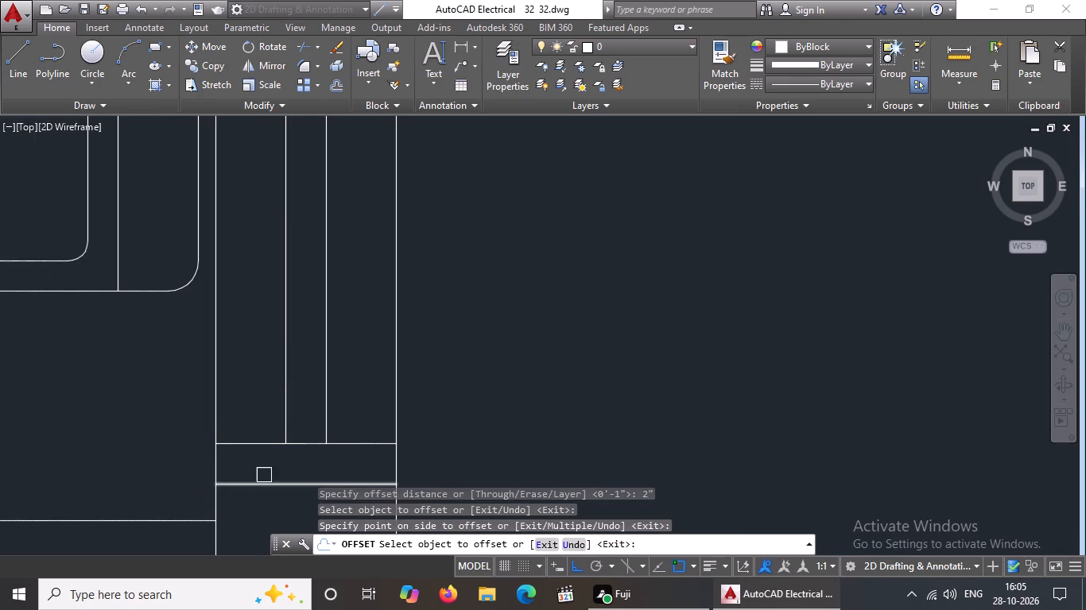
{"action": "scroll", "coordinate": [266, 472], "scroll_direction": "down", "scroll_amount": 3}
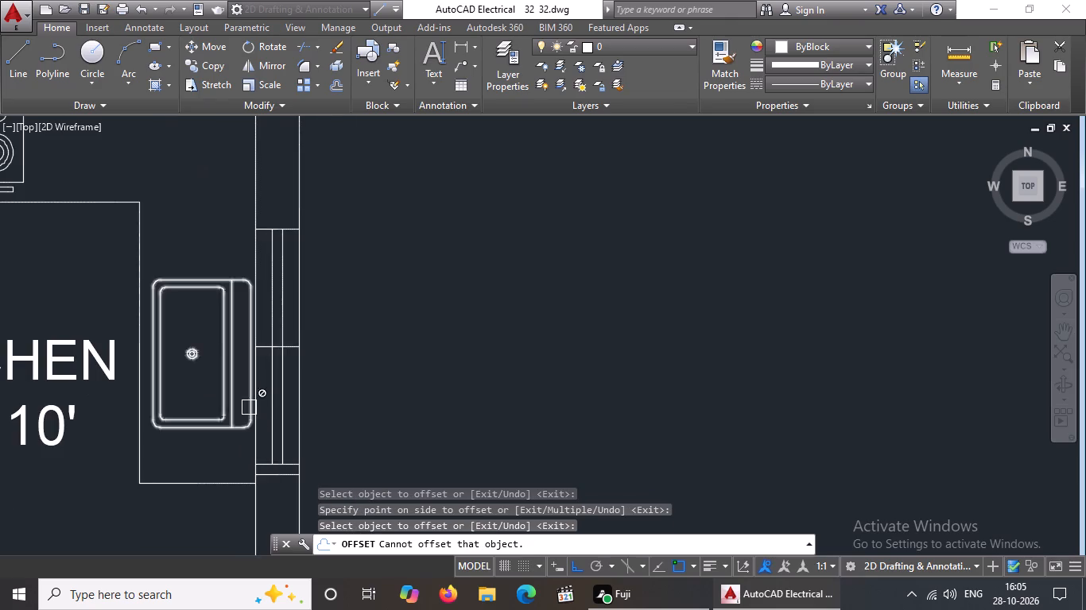
{"action": "scroll", "coordinate": [288, 238], "scroll_direction": "up", "scroll_amount": 2}
{"action": "left_click", "coordinate": [225, 203]}
{"action": "left_click_drag", "start_coordinate": [219, 216], "coordinate": [221, 212]}
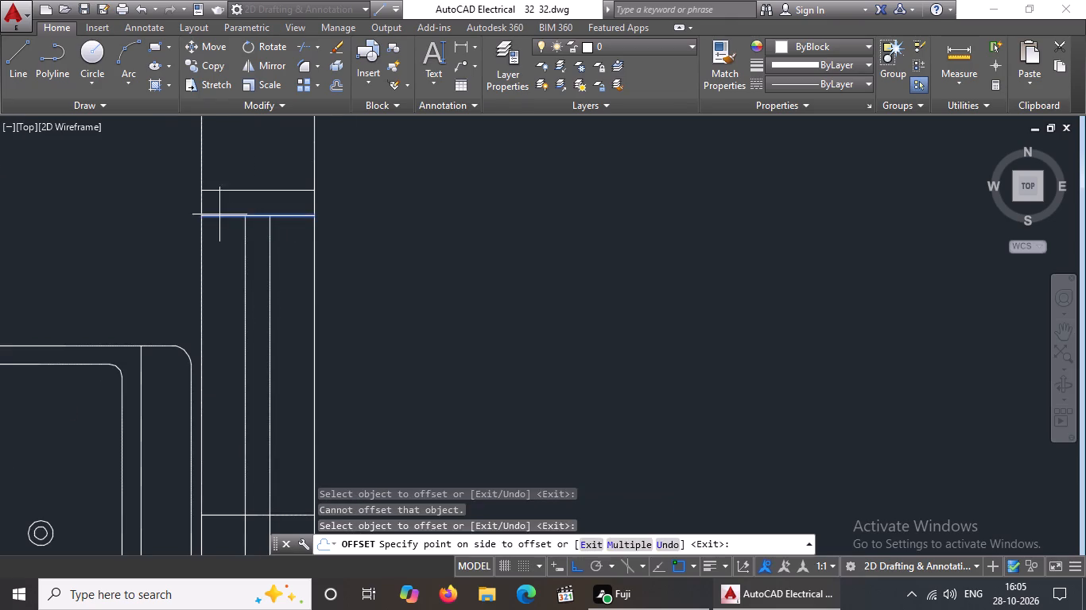
{"action": "left_click_drag", "start_coordinate": [221, 212], "coordinate": [223, 207]}
{"action": "left_click", "coordinate": [241, 168]}
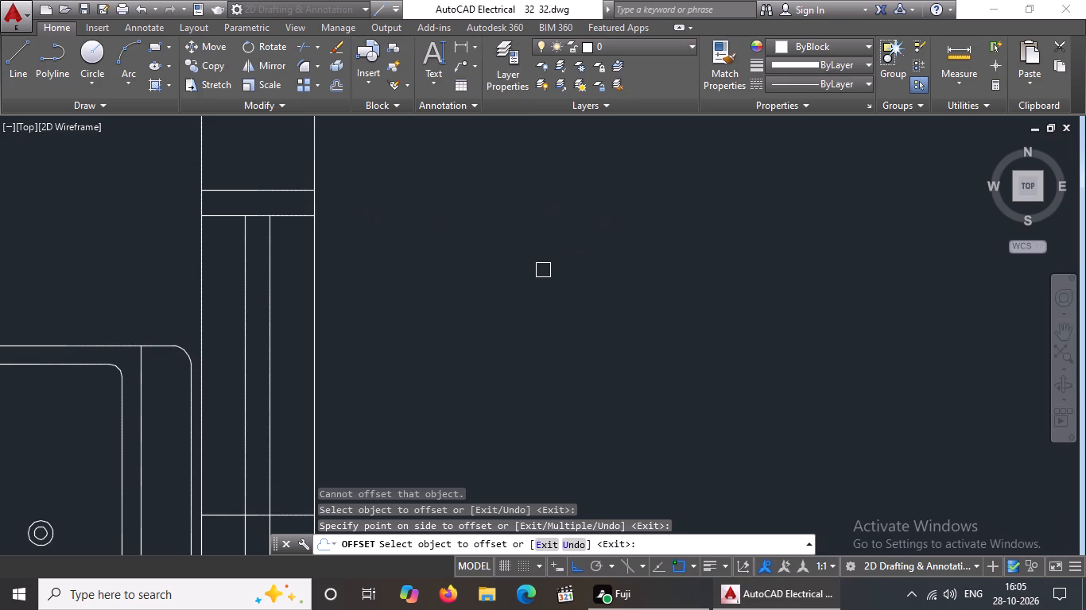
{"action": "key", "text": "Escape"}
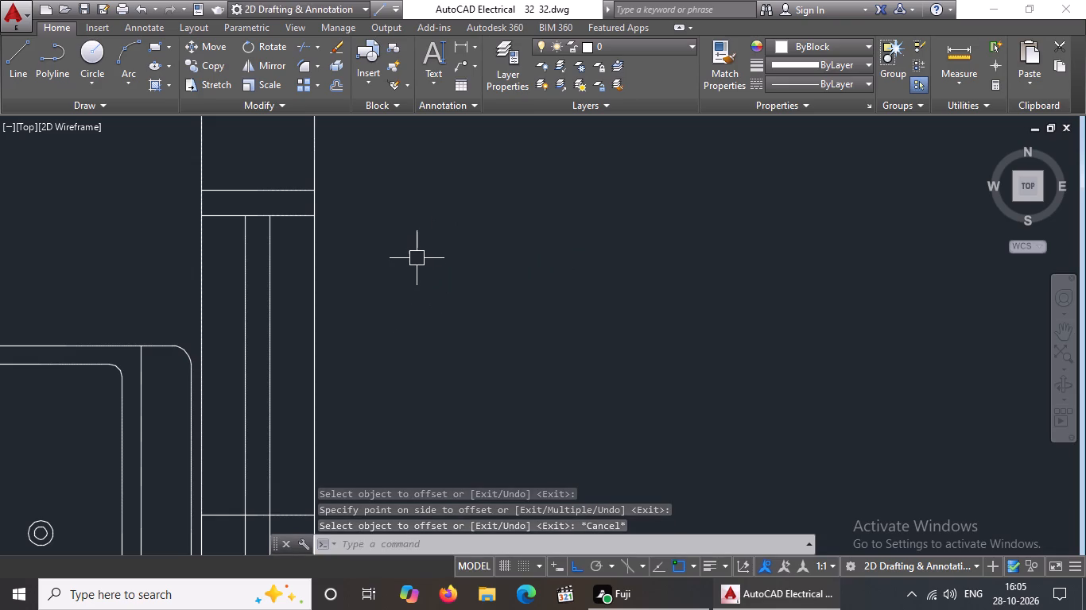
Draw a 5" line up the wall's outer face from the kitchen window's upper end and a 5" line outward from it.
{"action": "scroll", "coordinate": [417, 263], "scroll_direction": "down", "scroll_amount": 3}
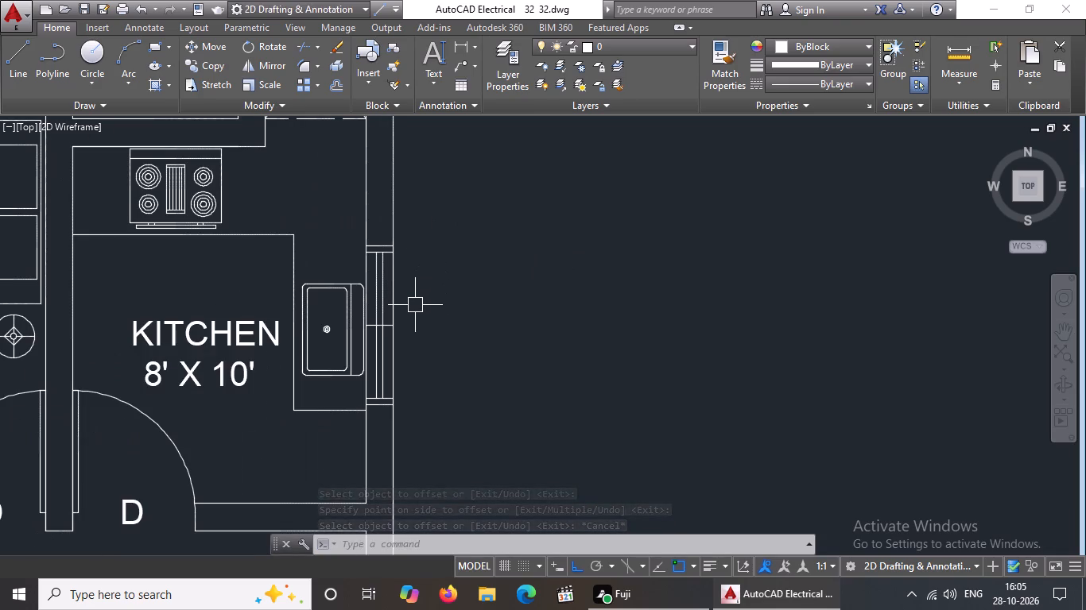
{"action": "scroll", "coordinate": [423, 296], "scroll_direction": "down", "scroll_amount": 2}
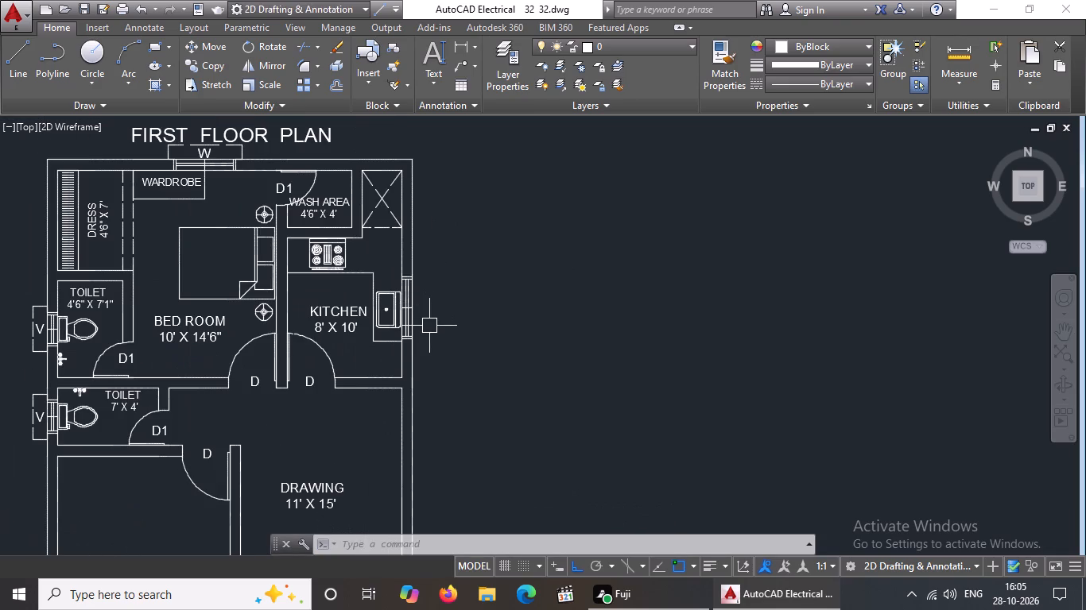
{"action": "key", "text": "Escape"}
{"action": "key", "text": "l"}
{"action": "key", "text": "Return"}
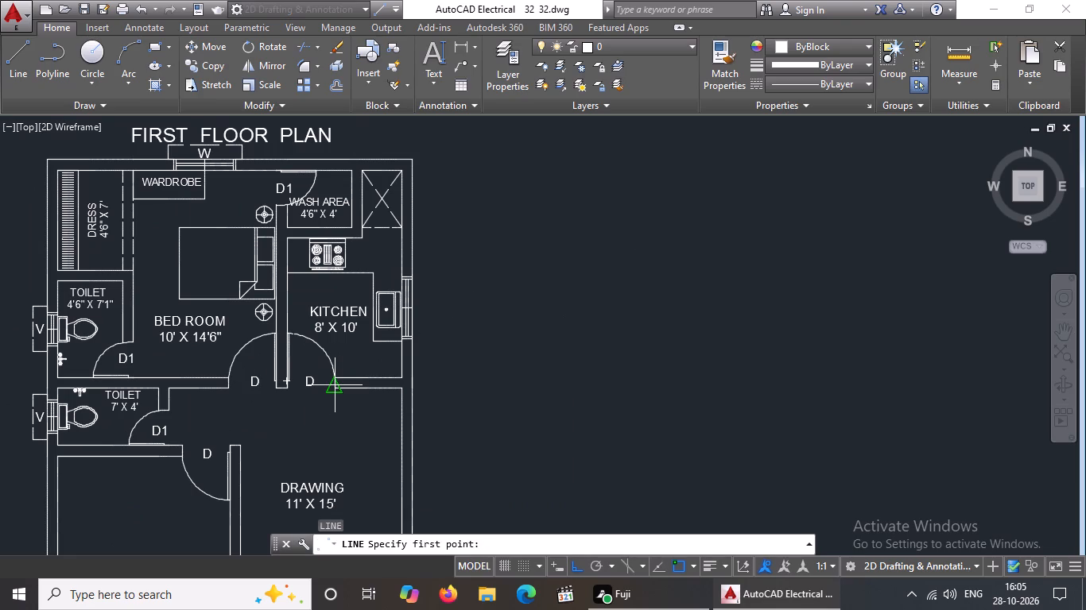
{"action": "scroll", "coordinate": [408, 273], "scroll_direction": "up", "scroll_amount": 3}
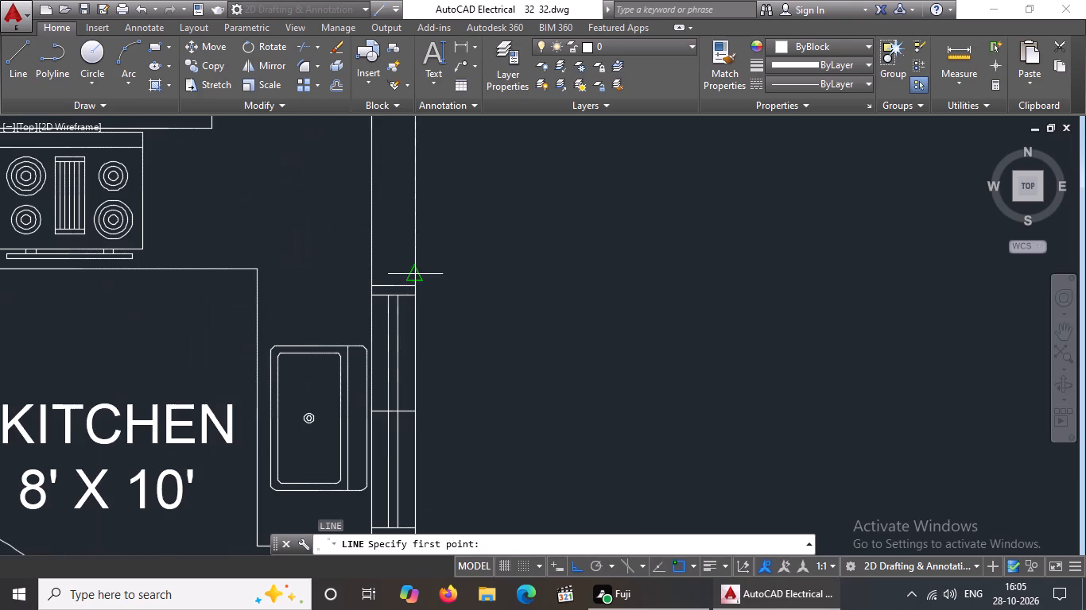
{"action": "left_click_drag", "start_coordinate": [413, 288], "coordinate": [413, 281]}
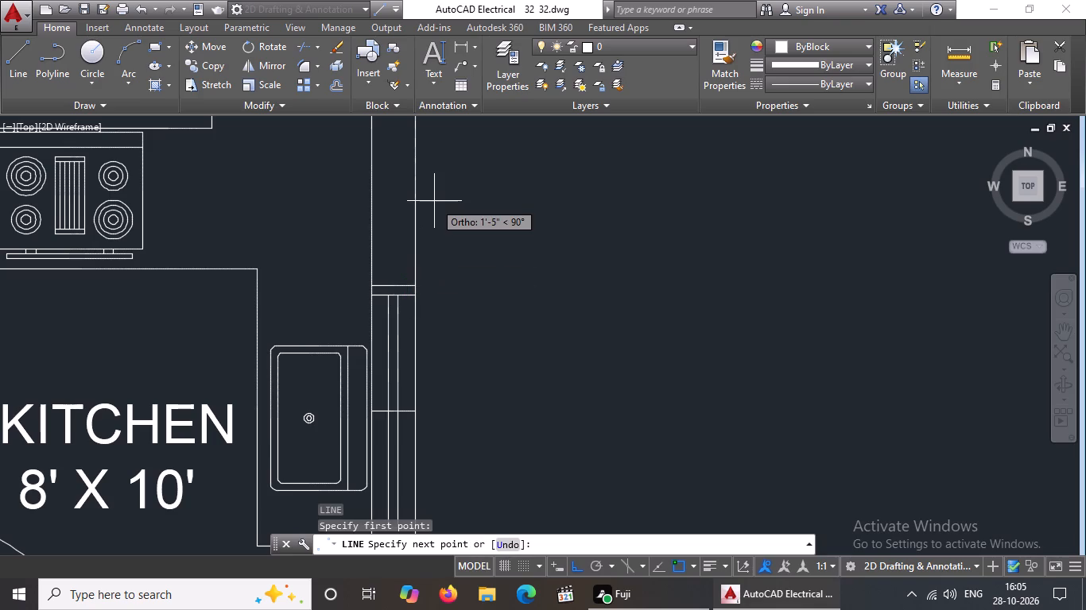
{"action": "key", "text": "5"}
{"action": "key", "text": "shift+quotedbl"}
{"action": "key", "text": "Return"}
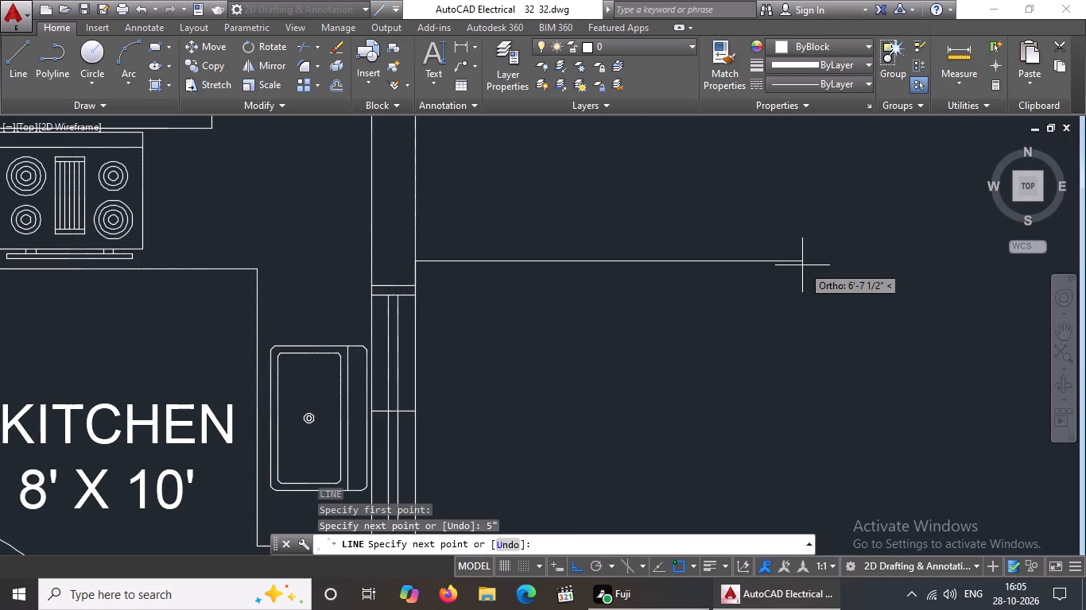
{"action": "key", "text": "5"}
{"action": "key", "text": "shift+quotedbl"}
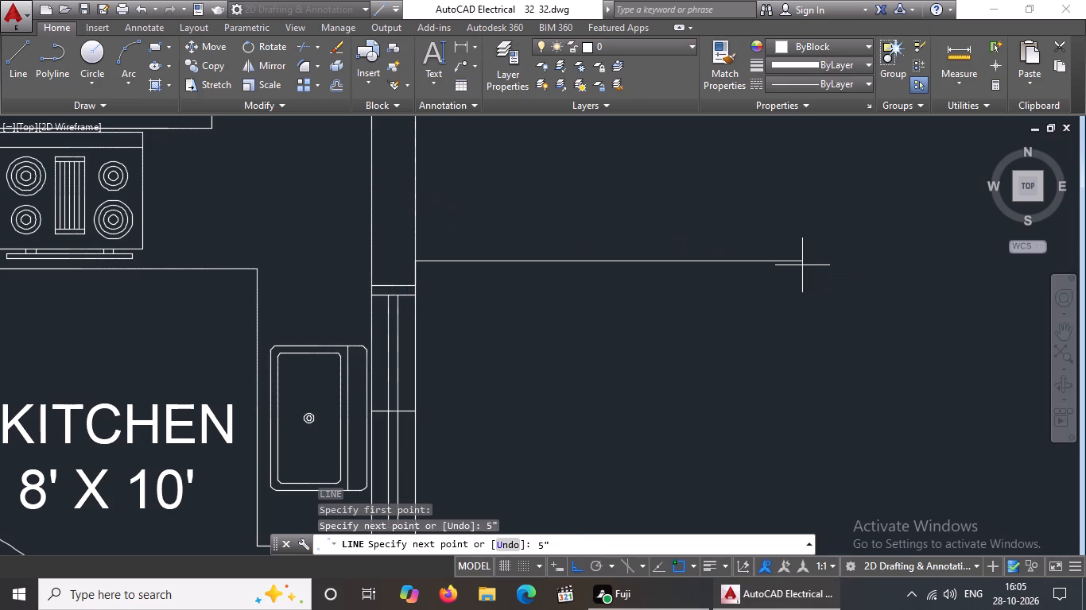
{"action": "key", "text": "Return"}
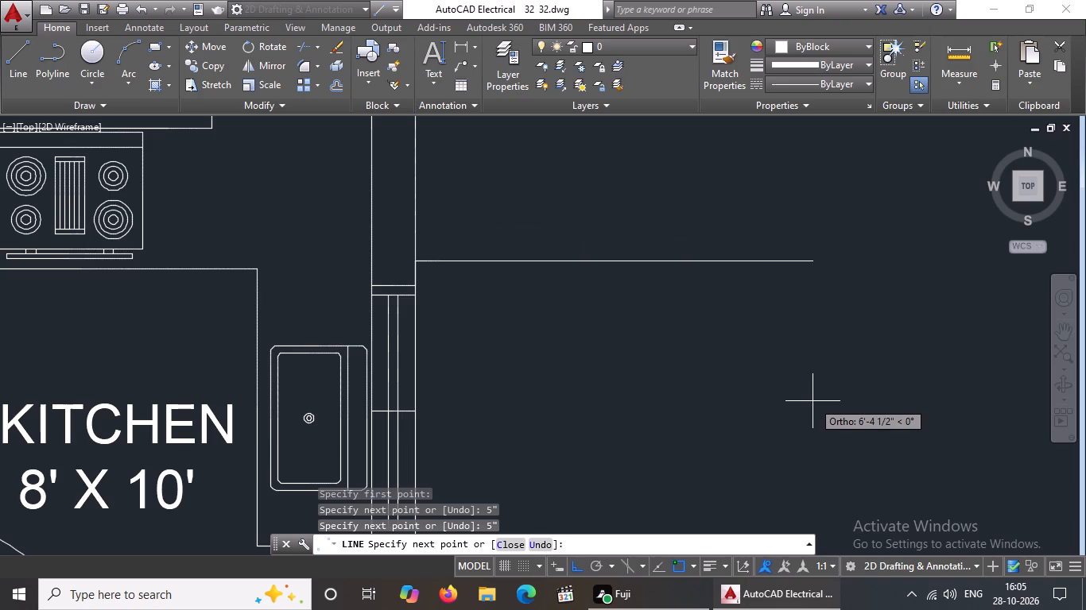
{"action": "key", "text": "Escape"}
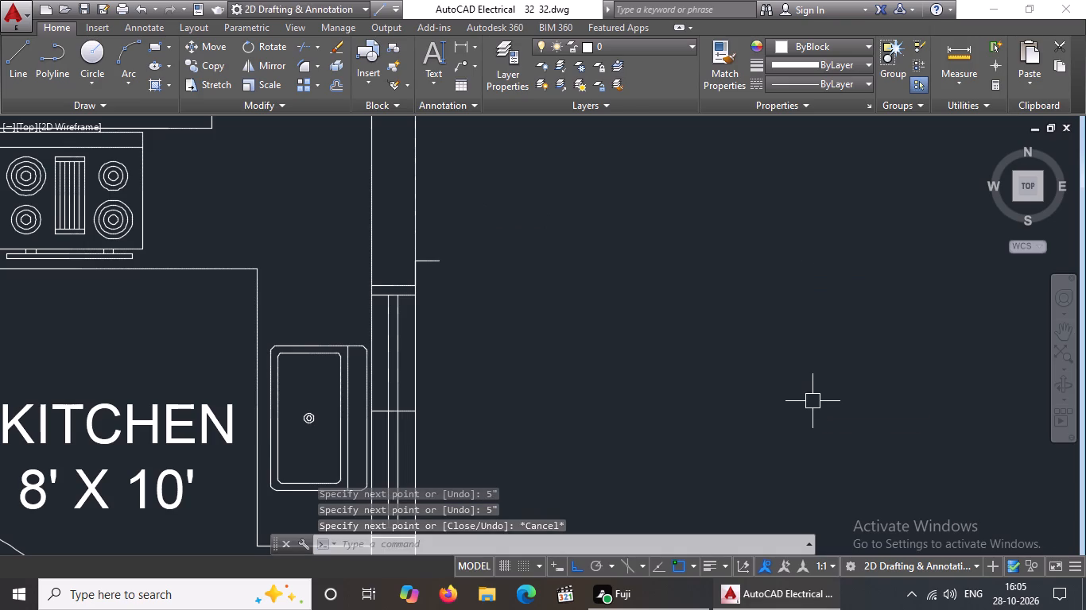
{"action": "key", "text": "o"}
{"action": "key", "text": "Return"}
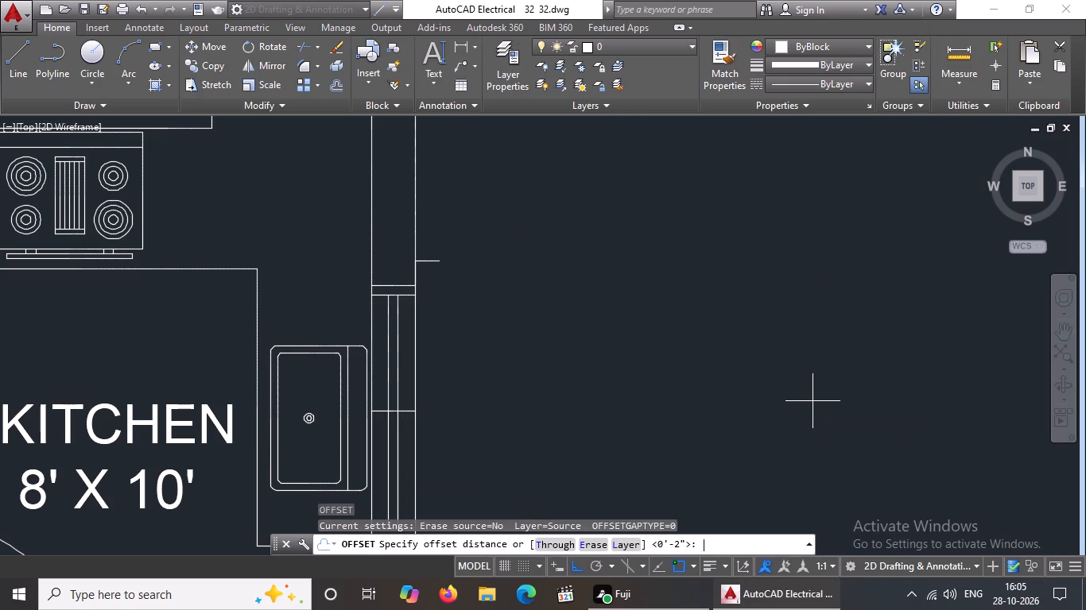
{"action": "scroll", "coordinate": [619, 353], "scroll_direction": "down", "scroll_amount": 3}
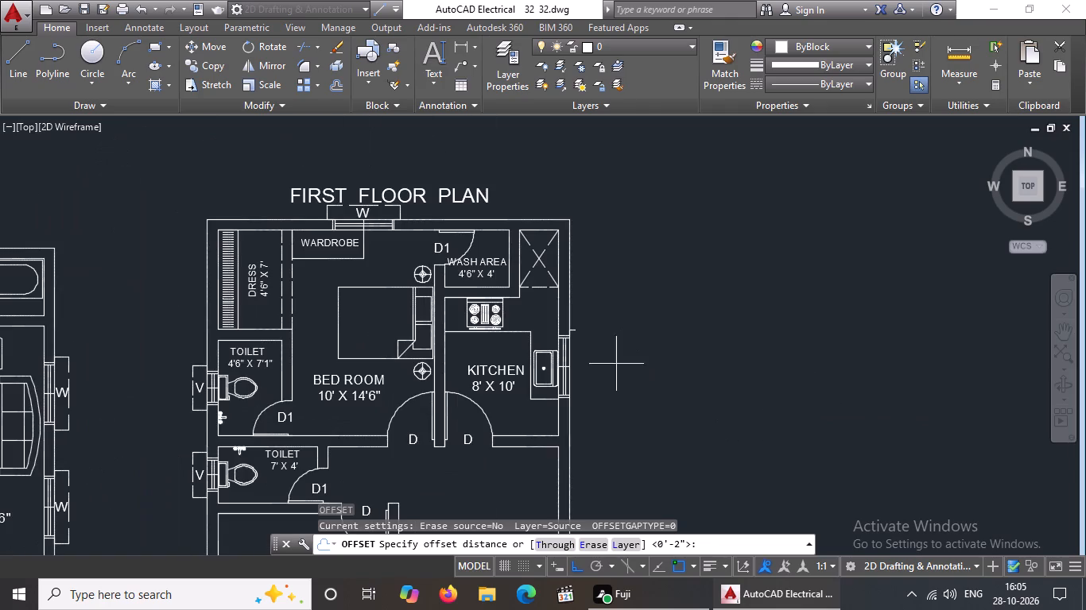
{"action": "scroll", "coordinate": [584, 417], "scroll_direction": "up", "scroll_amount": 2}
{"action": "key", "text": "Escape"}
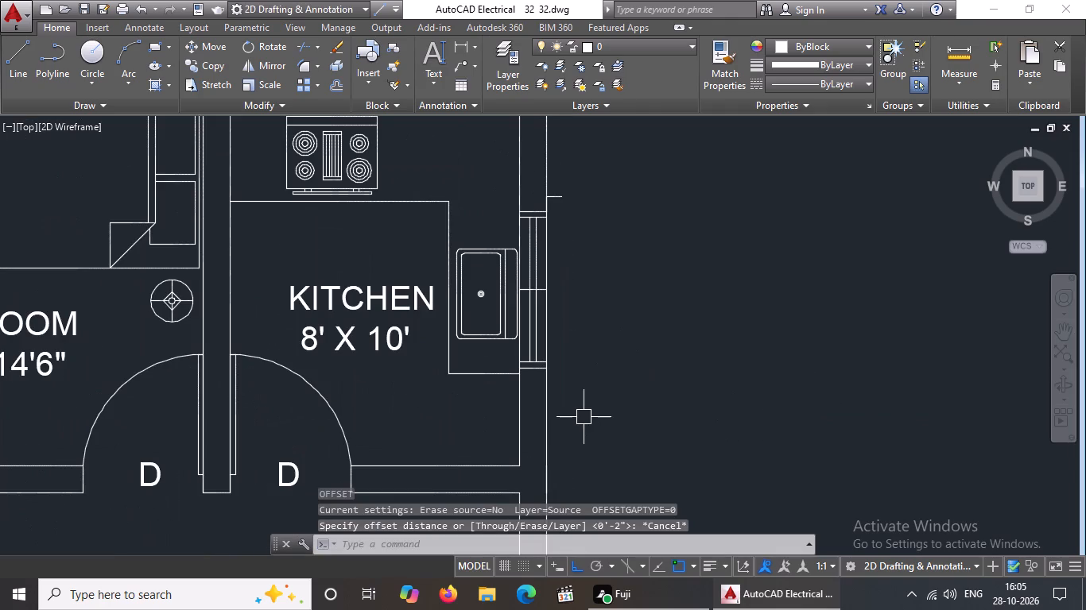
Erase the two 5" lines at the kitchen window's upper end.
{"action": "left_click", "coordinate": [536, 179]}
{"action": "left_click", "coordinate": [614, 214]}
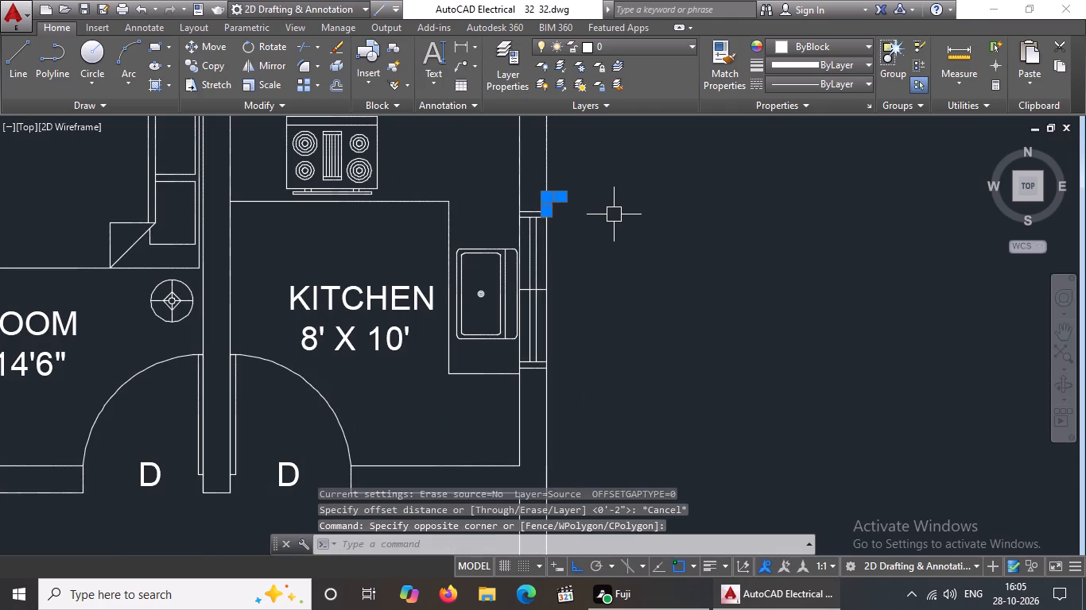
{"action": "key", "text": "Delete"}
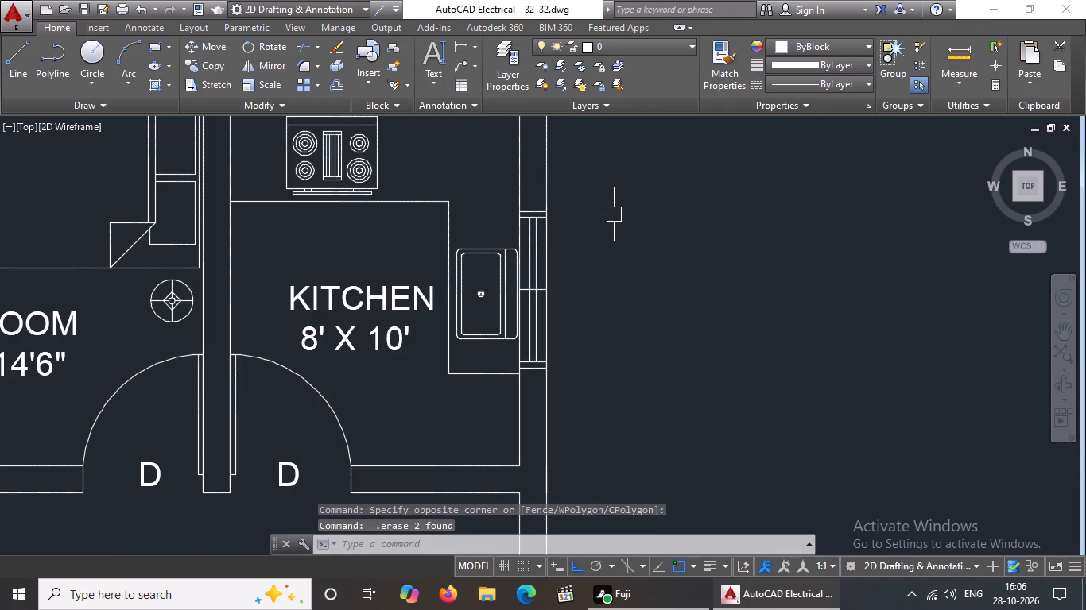
Draw a line 5" up the wall's outer face from the kitchen window's upper end, continuing 1' outward.
{"action": "key", "text": "l"}
{"action": "key", "text": "Return"}
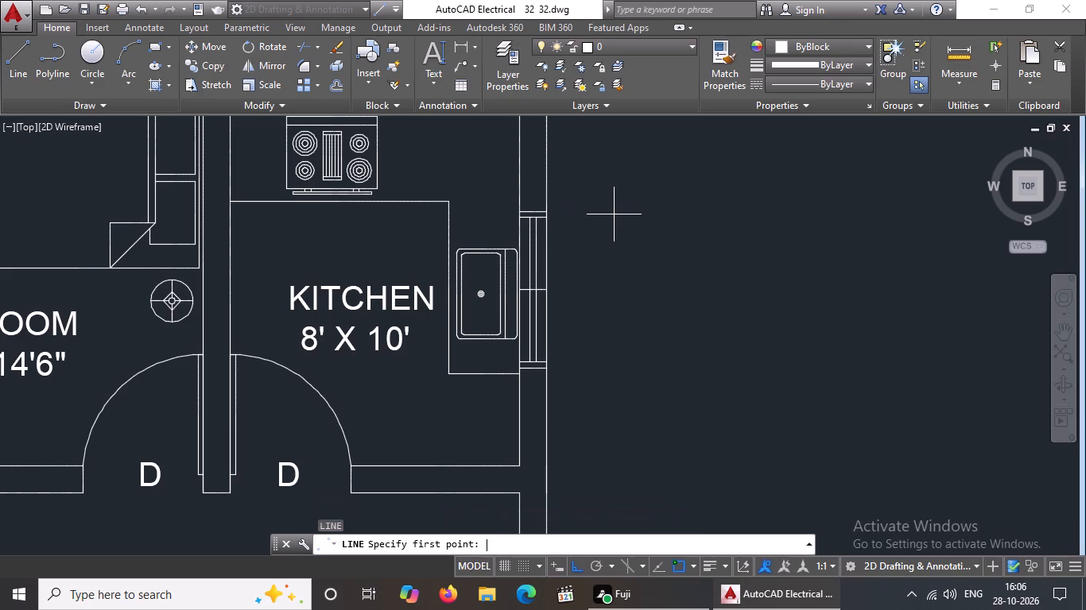
{"action": "left_click", "coordinate": [543, 218]}
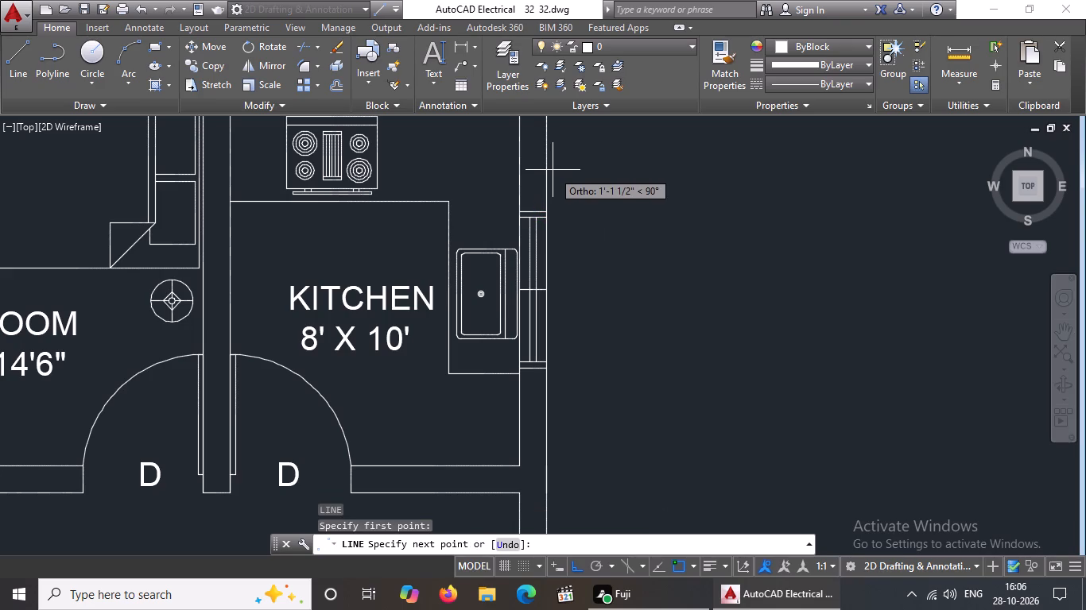
{"action": "key", "text": "5"}
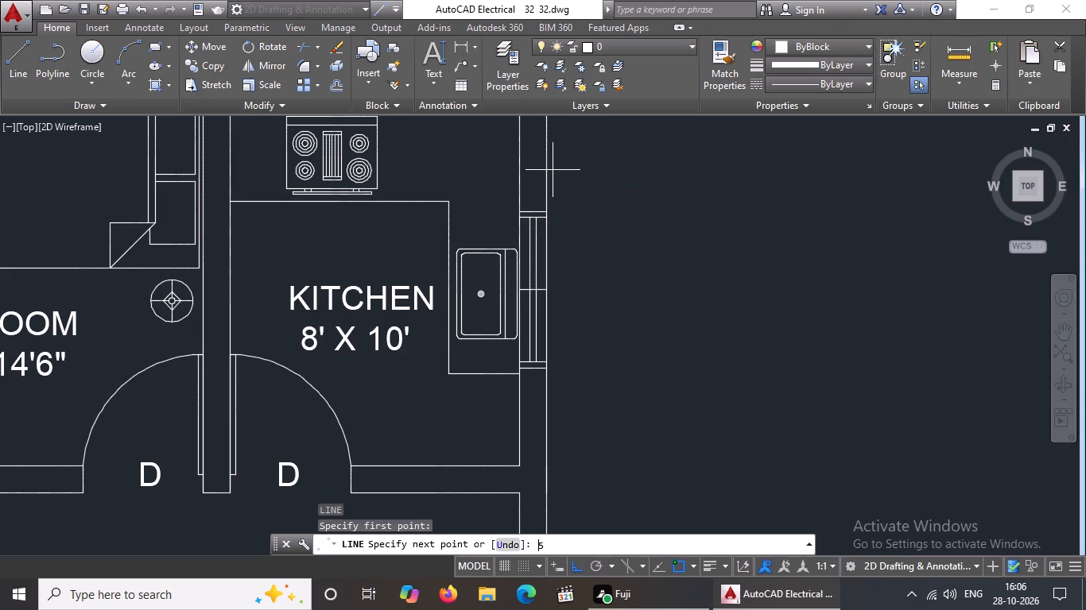
{"action": "key", "text": "shift+quotedbl"}
{"action": "key", "text": "Return"}
{"action": "scroll", "coordinate": [553, 169], "scroll_direction": "up", "scroll_amount": 1}
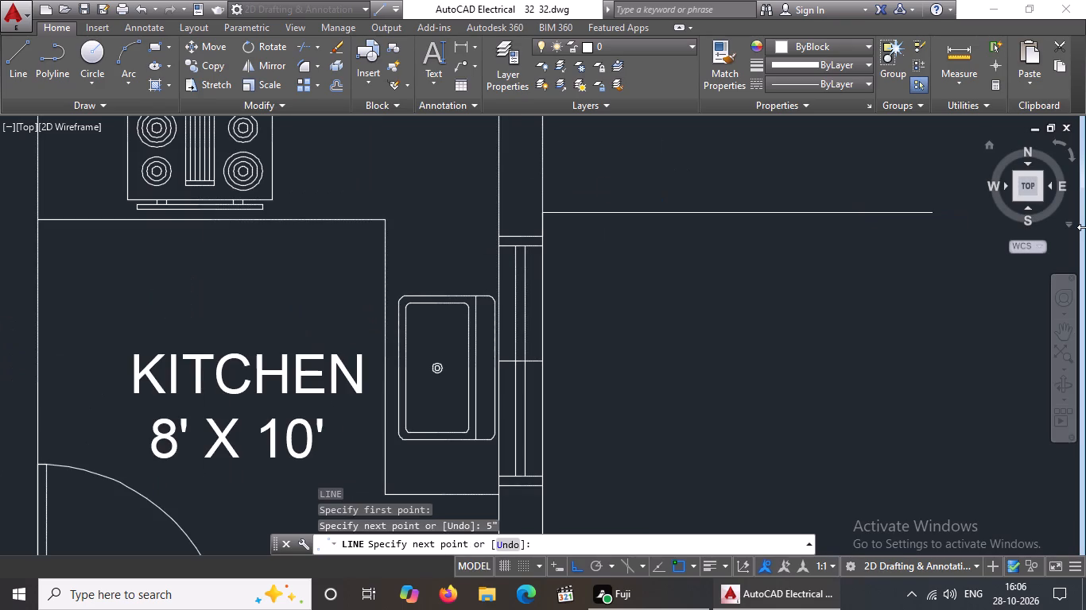
{"action": "type", "text": "1'"}
{"action": "key", "text": "Return"}
{"action": "key", "text": "Return"}
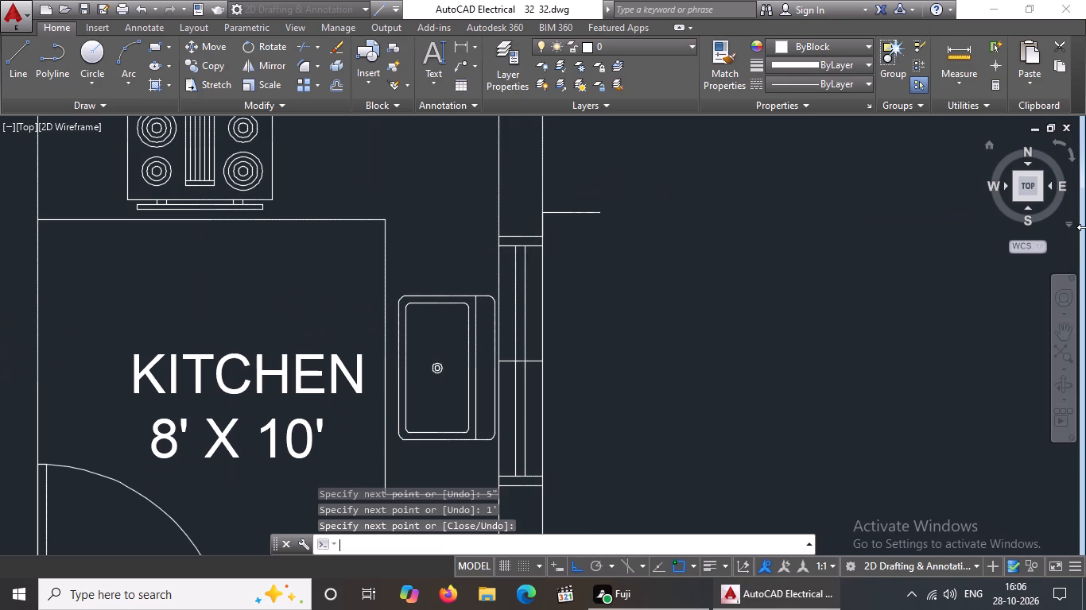
Draw a line from the kitchen window's lower end 5" down and 1' outward, closing up to the upper projection line's outer end.
{"action": "scroll", "coordinate": [894, 364], "scroll_direction": "down", "scroll_amount": 2}
{"action": "key", "text": "l"}
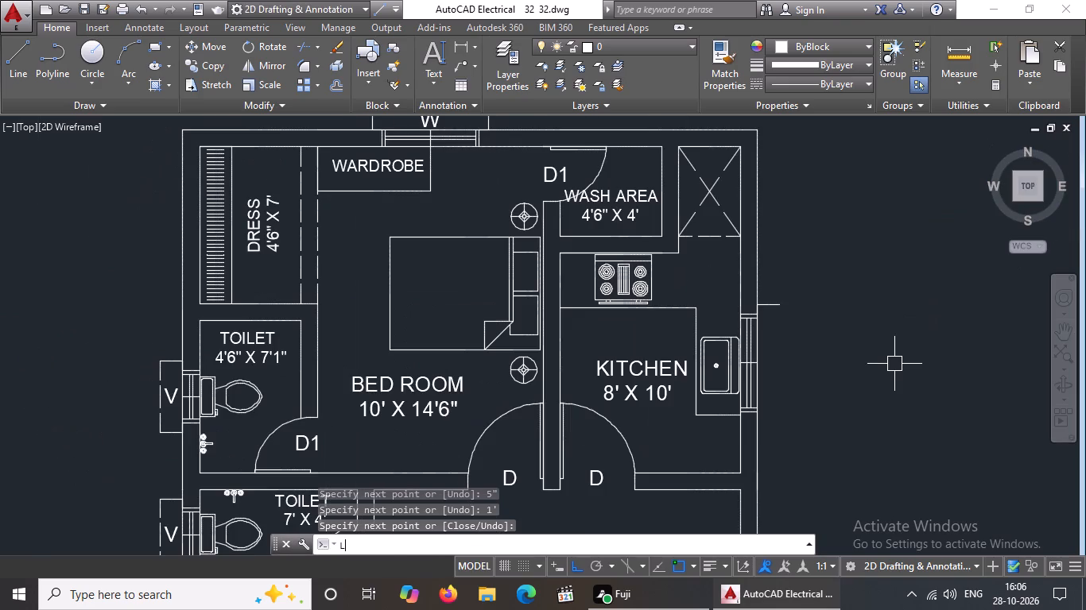
{"action": "key", "text": "Return"}
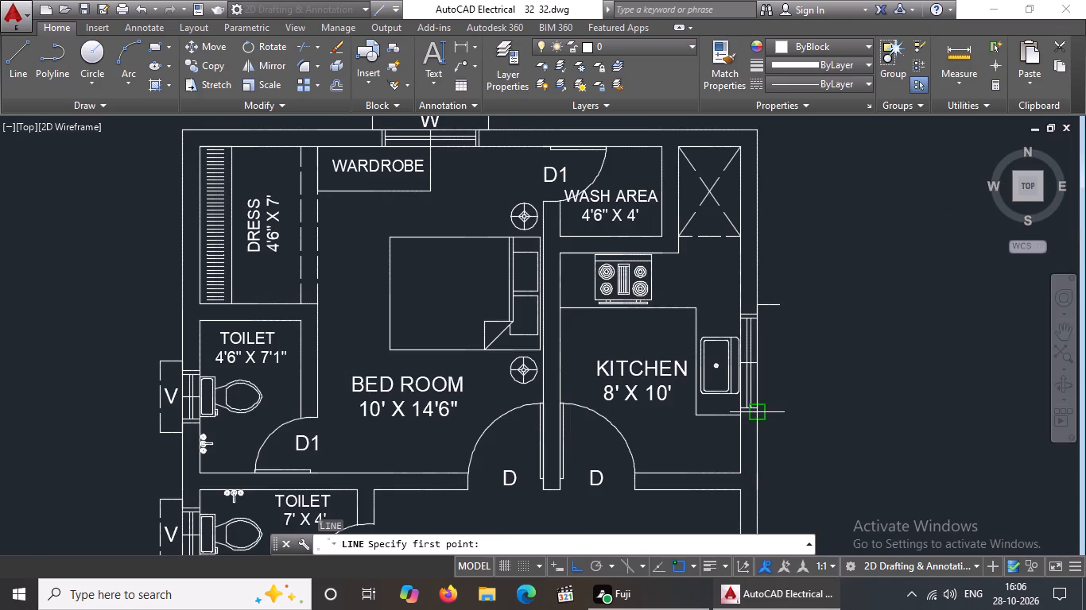
{"action": "left_click_drag", "start_coordinate": [757, 411], "coordinate": [750, 433]}
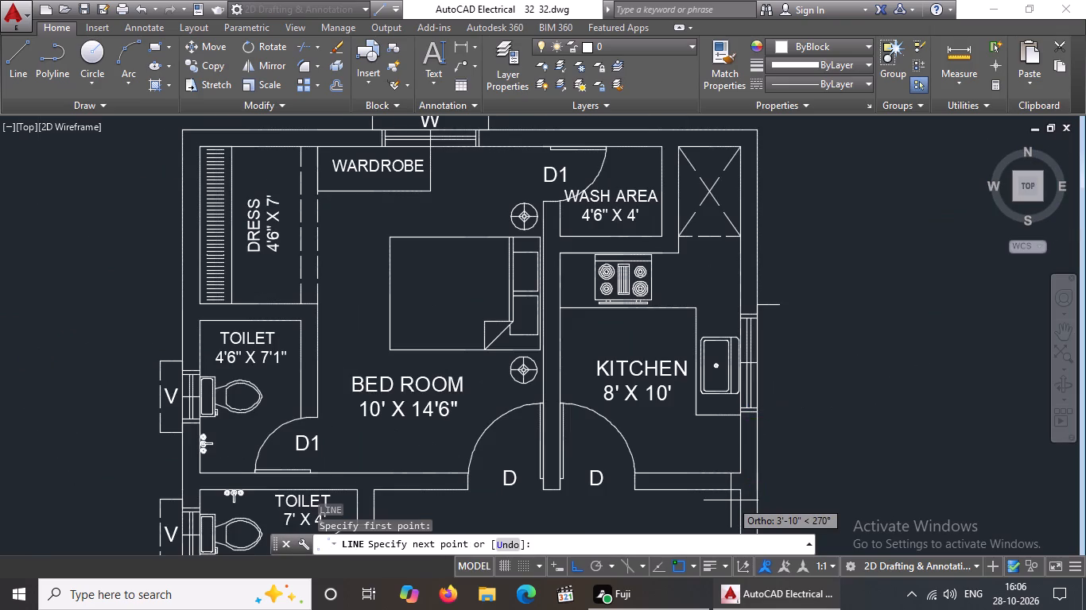
{"action": "type", "text": "5\""}
{"action": "key", "text": "Return"}
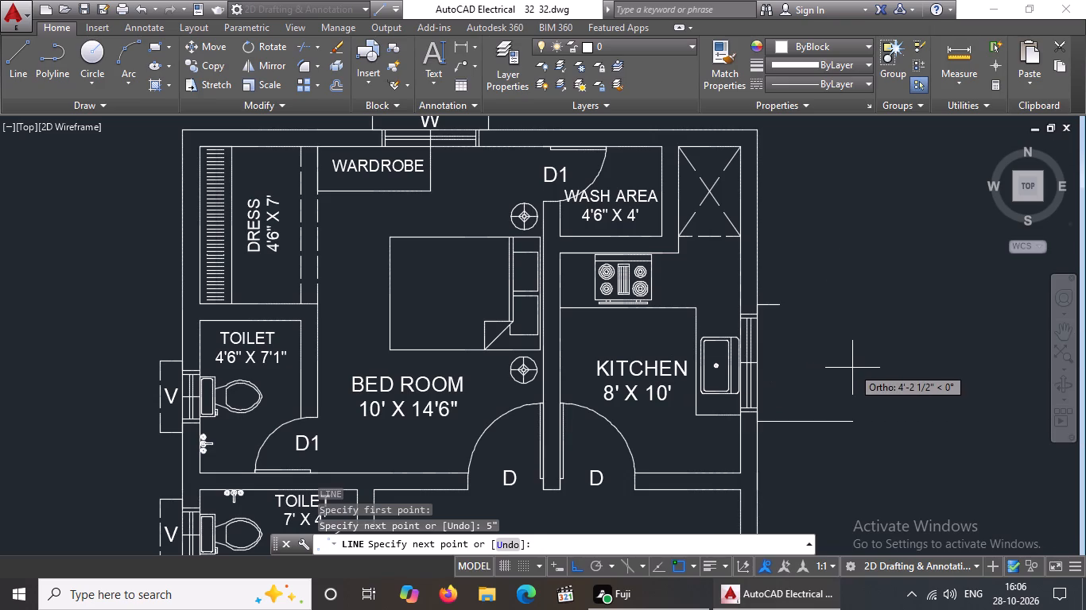
{"action": "key", "text": "1"}
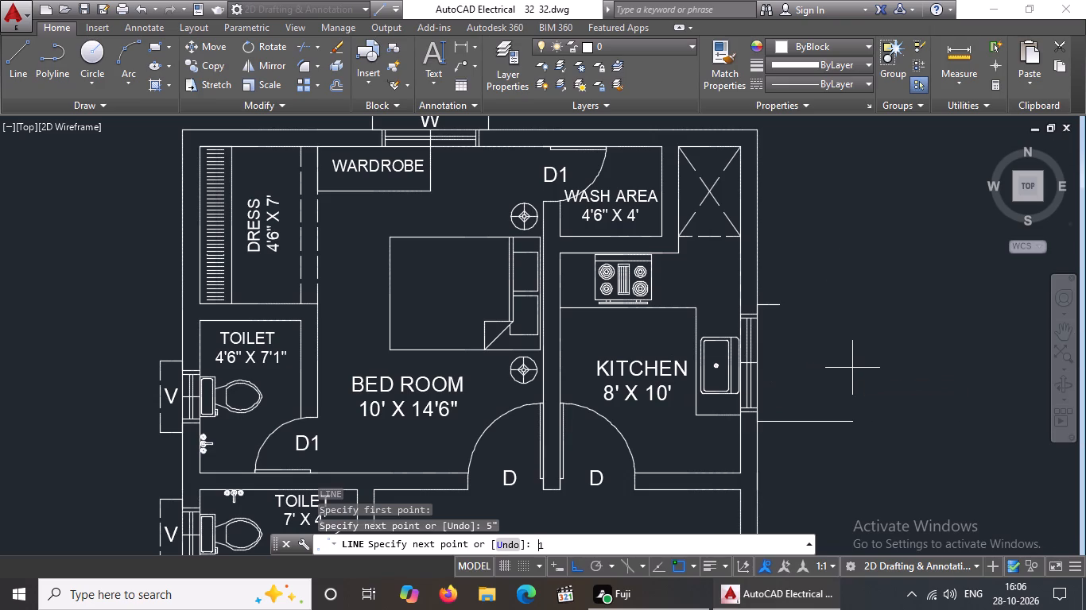
{"action": "key", "text": "apostrophe"}
{"action": "key", "text": "Return"}
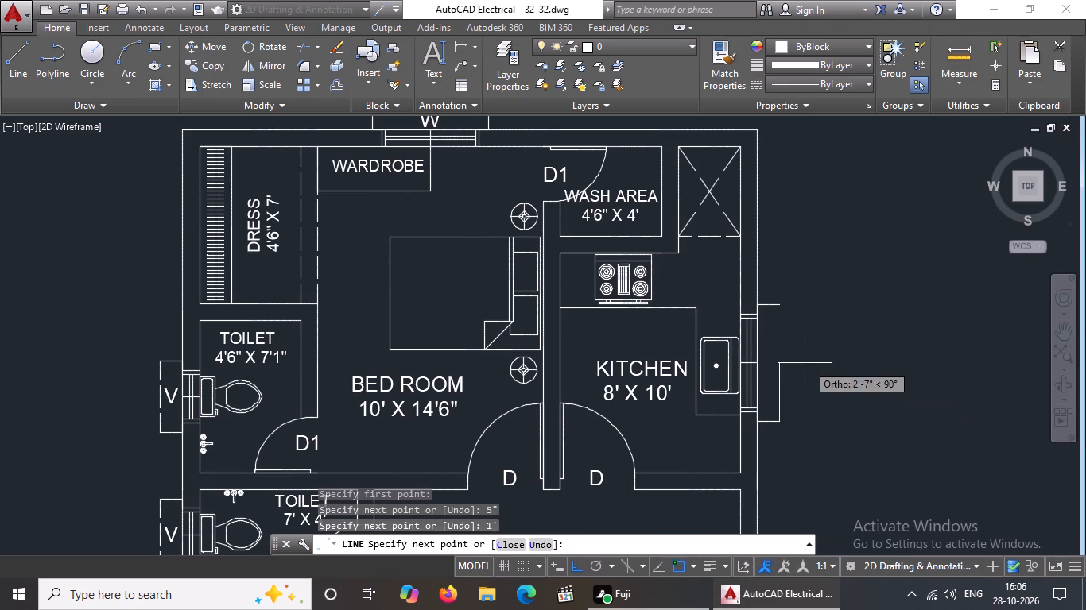
{"action": "left_click_drag", "start_coordinate": [780, 302], "coordinate": [788, 295]}
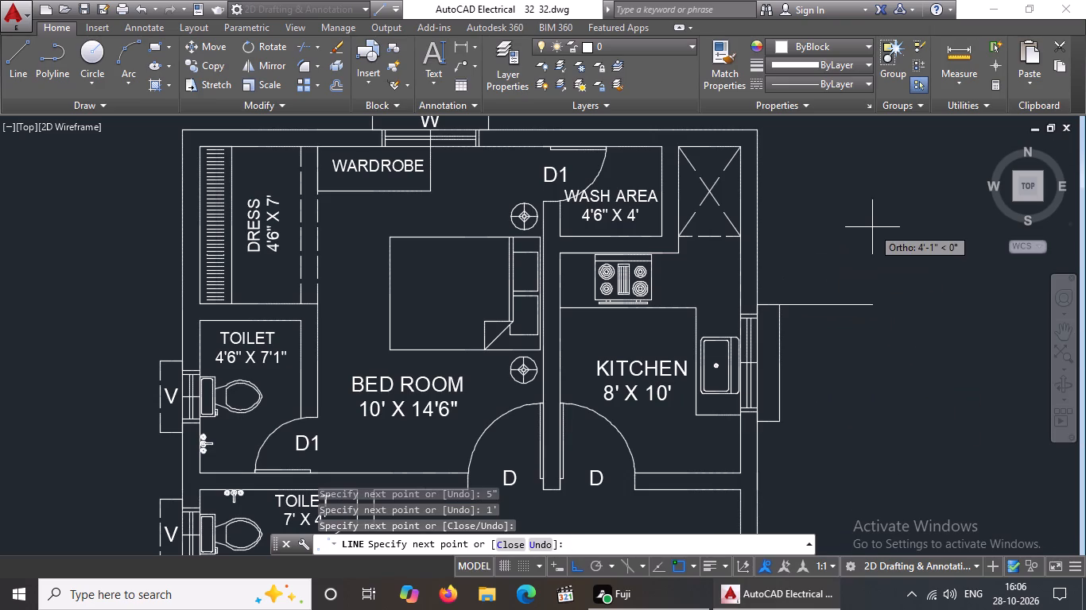
{"action": "key", "text": "Escape"}
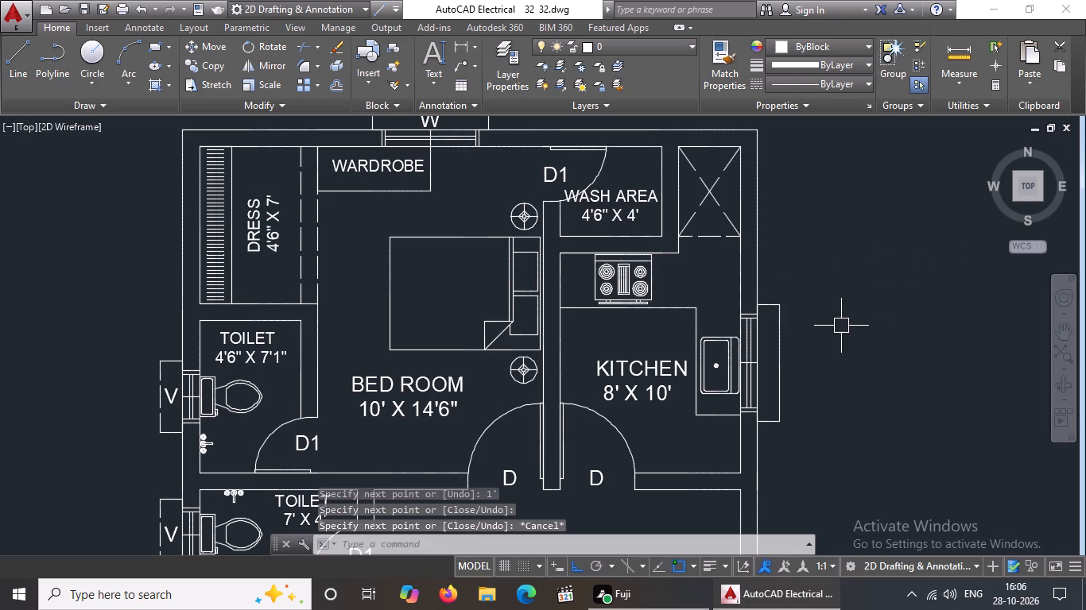
Apply the ACAD_ISO02W100 linetype to the five projection lines outside the kitchen window.
{"action": "scroll", "coordinate": [811, 337], "scroll_direction": "down", "scroll_amount": 1}
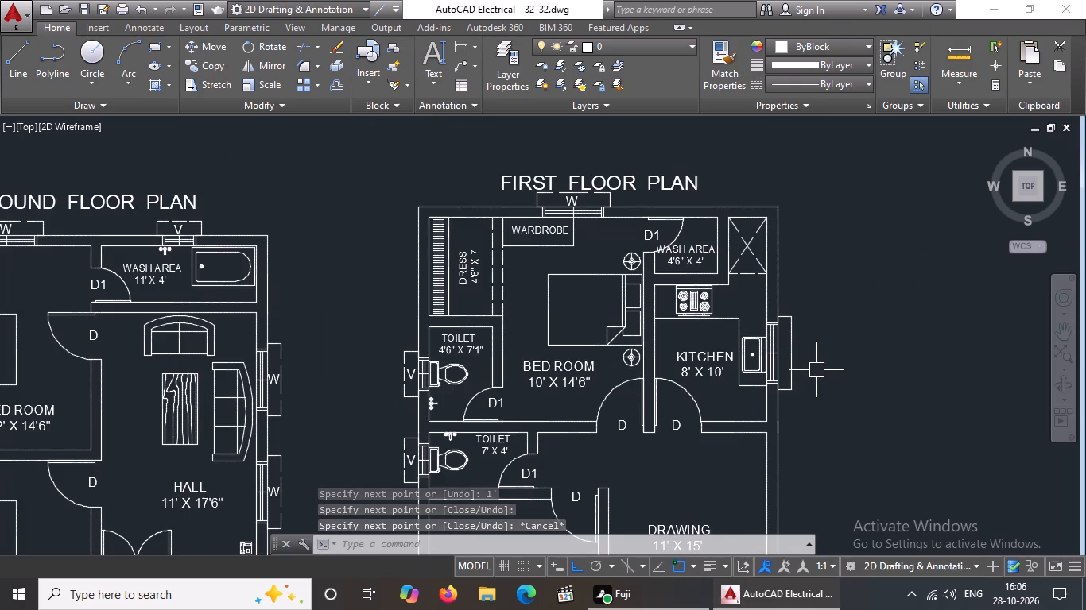
{"action": "scroll", "coordinate": [811, 393], "scroll_direction": "up", "scroll_amount": 2}
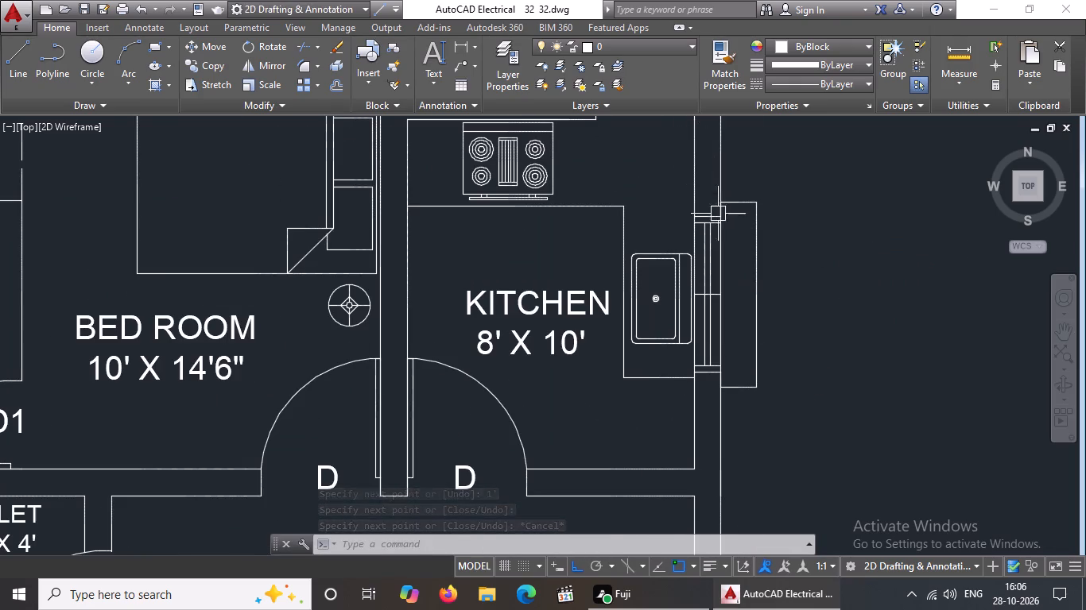
{"action": "scroll", "coordinate": [719, 214], "scroll_direction": "up", "scroll_amount": 3}
{"action": "left_click_drag", "start_coordinate": [708, 137], "coordinate": [714, 145]}
{"action": "scroll", "coordinate": [793, 183], "scroll_direction": "down", "scroll_amount": 4}
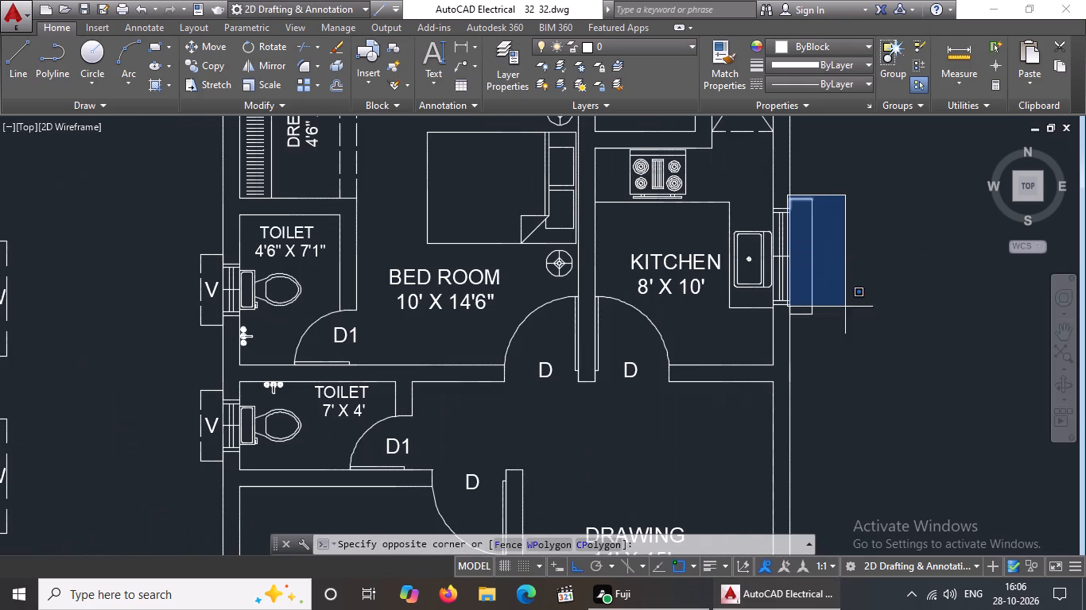
{"action": "left_click", "coordinate": [851, 329]}
{"action": "left_click", "coordinate": [840, 82]}
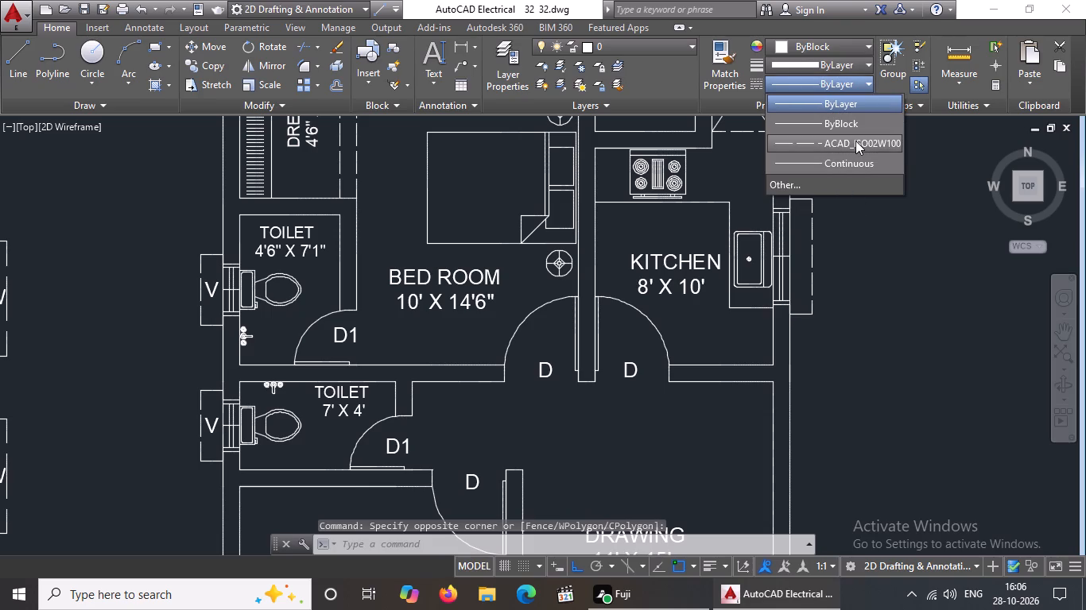
{"action": "left_click", "coordinate": [855, 140]}
Set the linetype scale of the kitchen window's projection lines to 2.
{"action": "right_click", "coordinate": [844, 253]}
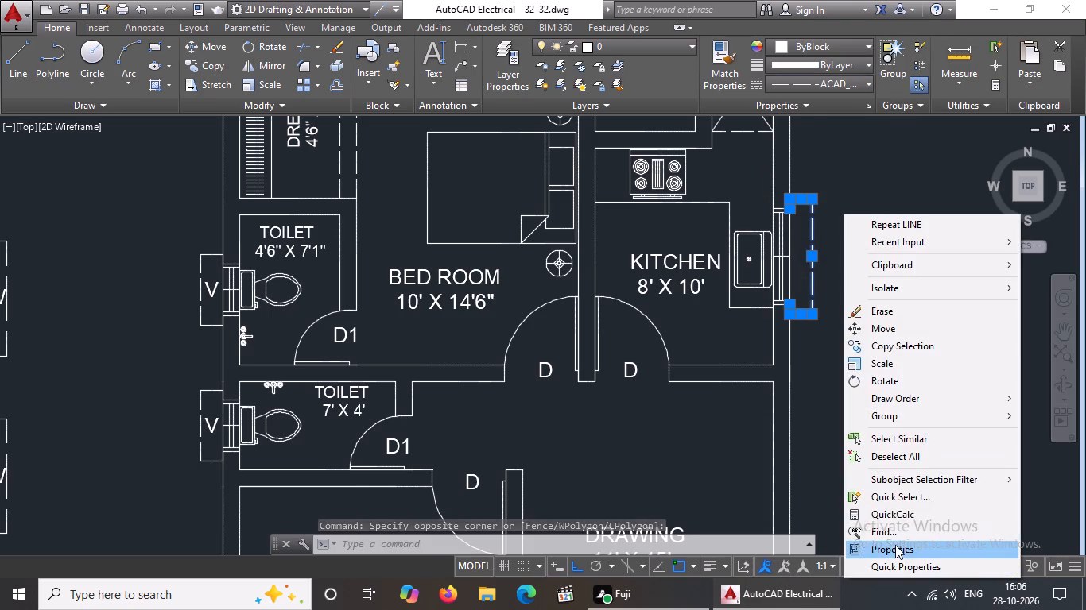
{"action": "left_click", "coordinate": [896, 546]}
{"action": "left_click", "coordinate": [169, 230]}
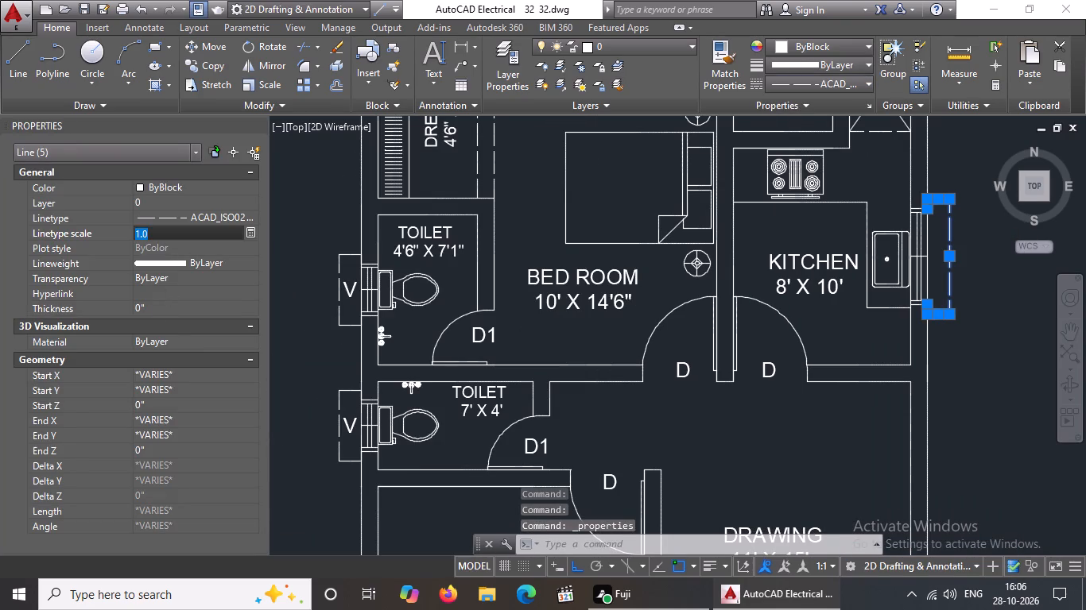
{"action": "key", "text": "BackSpace"}
{"action": "key", "text": "BackSpace"}
{"action": "key", "text": "BackSpace"}
{"action": "key", "text": "2"}
{"action": "key", "text": "Return"}
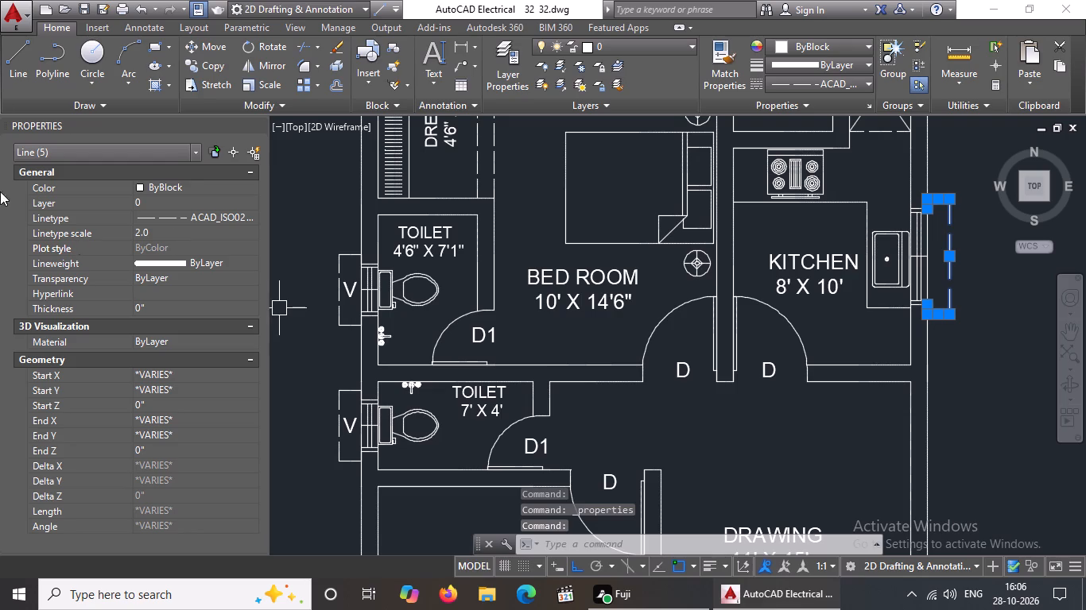
{"action": "left_click", "coordinate": [255, 122]}
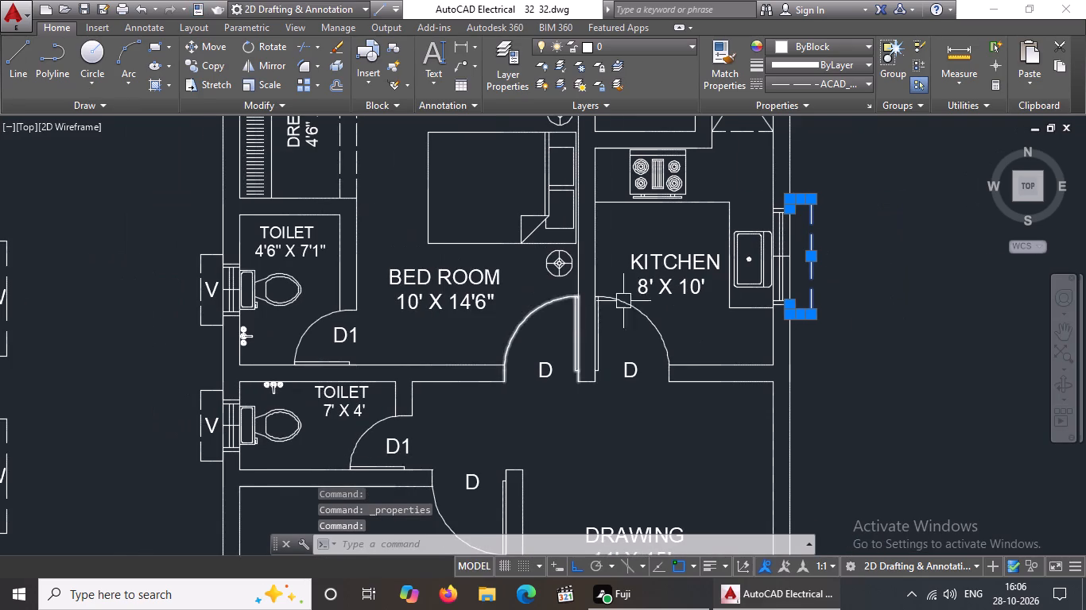
{"action": "key", "text": "Escape"}
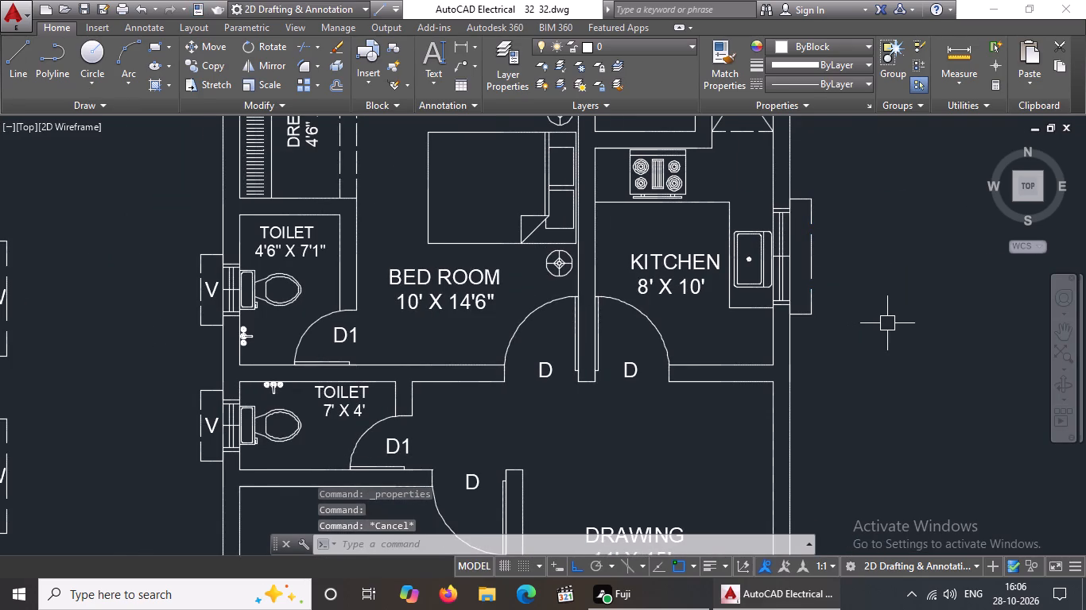
Copy the W label from the first floor's upper bedroom window into the kitchen window's projection outline, with Ortho off.
{"action": "scroll", "coordinate": [478, 295], "scroll_direction": "down", "scroll_amount": 1}
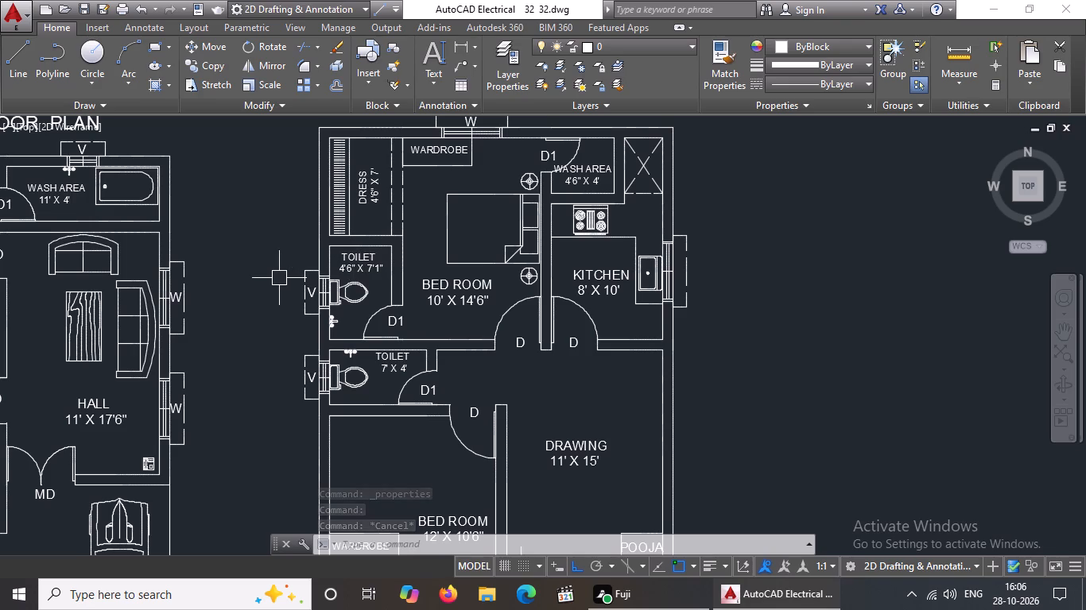
{"action": "scroll", "coordinate": [292, 282], "scroll_direction": "down", "scroll_amount": 2}
{"action": "scroll", "coordinate": [402, 233], "scroll_direction": "up", "scroll_amount": 2}
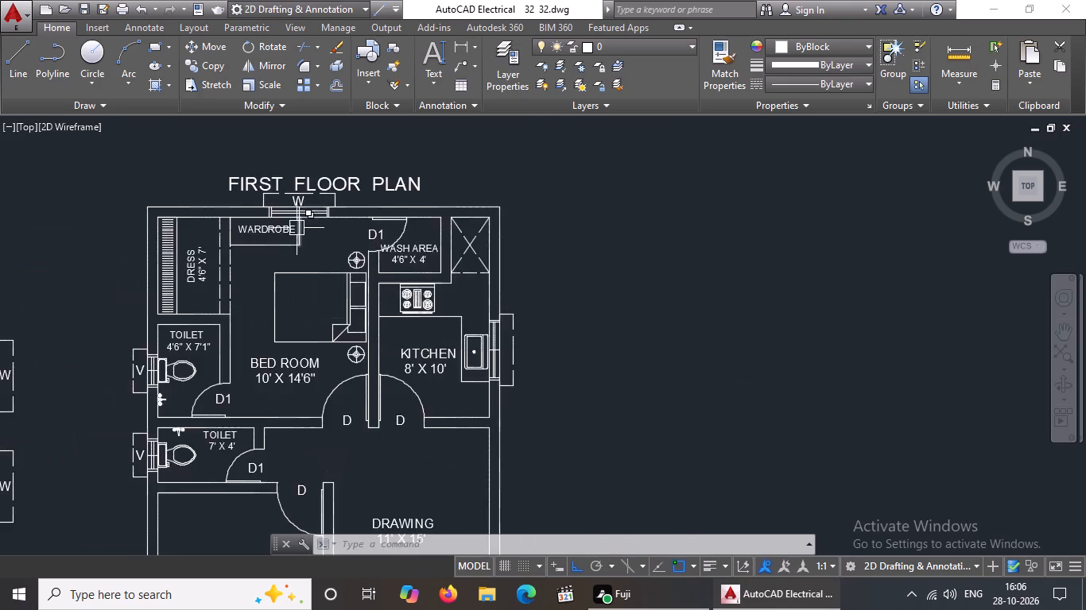
{"action": "scroll", "coordinate": [297, 228], "scroll_direction": "up", "scroll_amount": 2}
{"action": "left_click", "coordinate": [286, 159]}
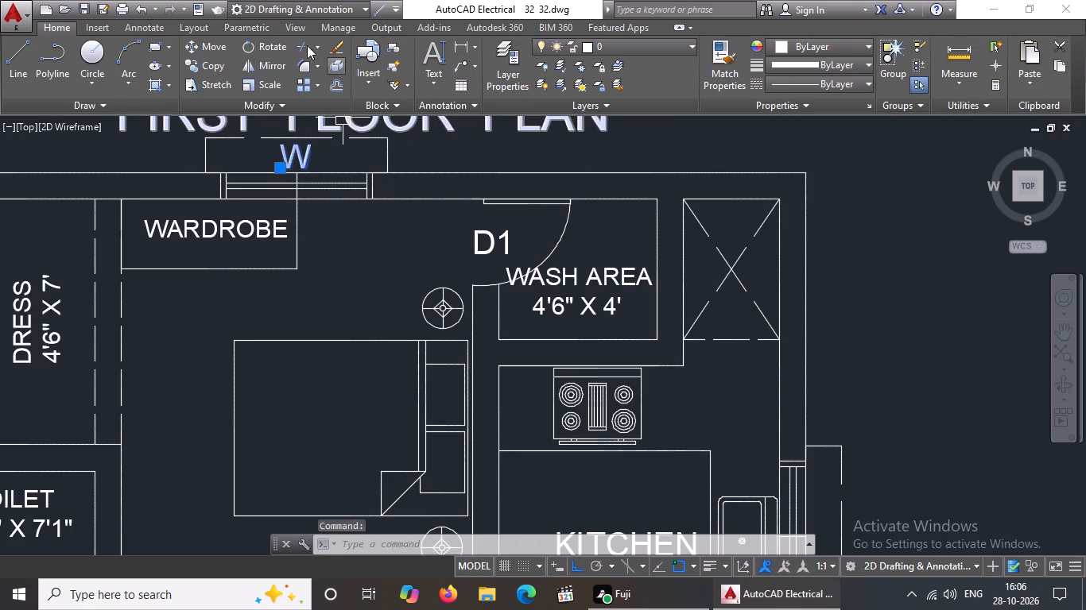
{"action": "left_click", "coordinate": [215, 65]}
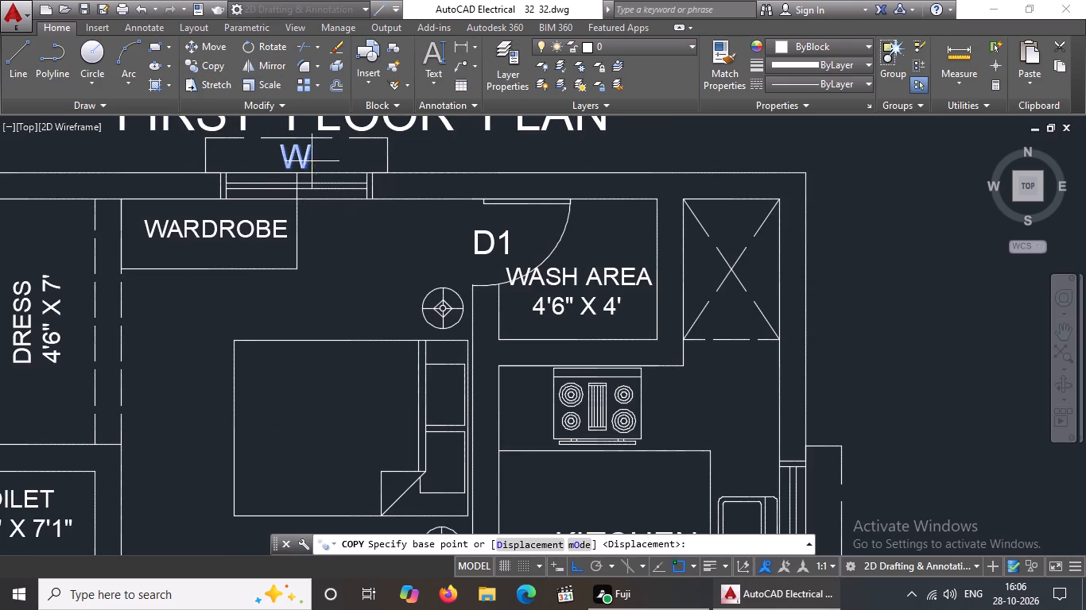
{"action": "left_click", "coordinate": [292, 149]}
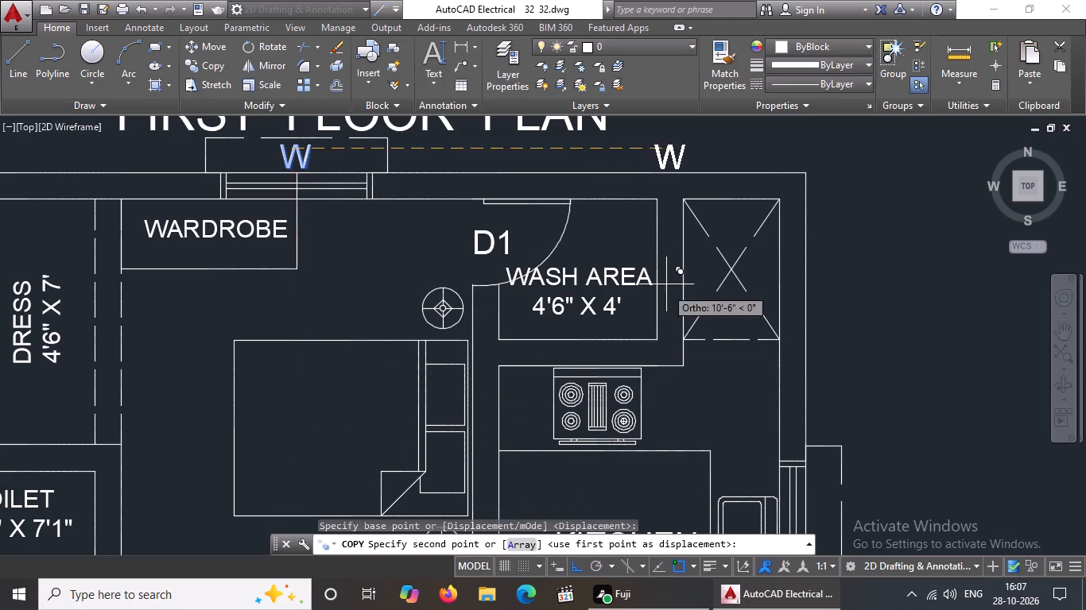
{"action": "scroll", "coordinate": [673, 272], "scroll_direction": "down", "scroll_amount": 2}
{"action": "left_click", "coordinate": [572, 564]}
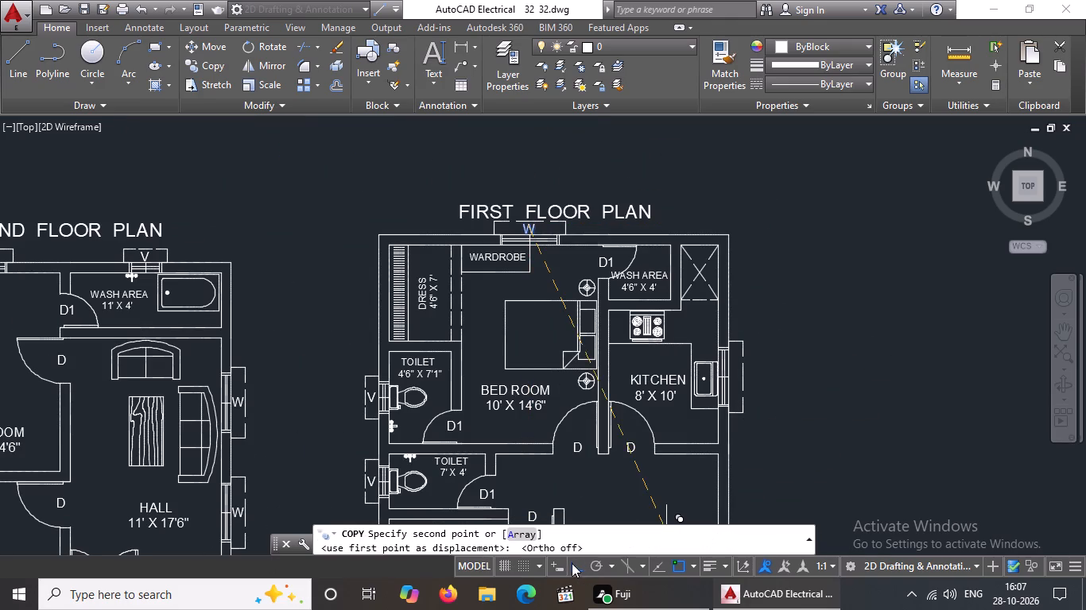
{"action": "scroll", "coordinate": [782, 401], "scroll_direction": "up", "scroll_amount": 3}
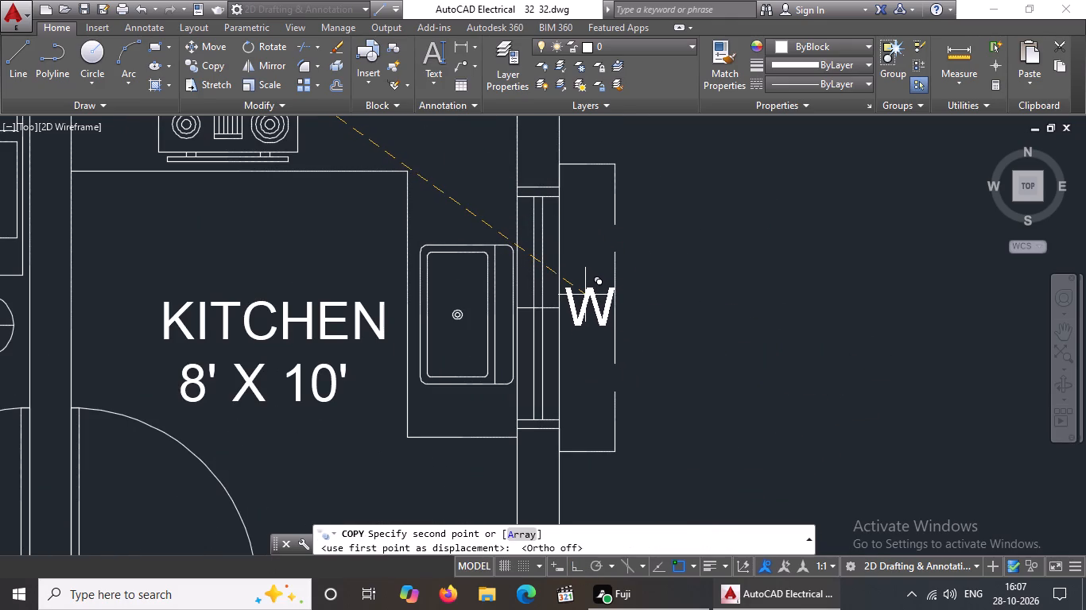
{"action": "left_click", "coordinate": [583, 295]}
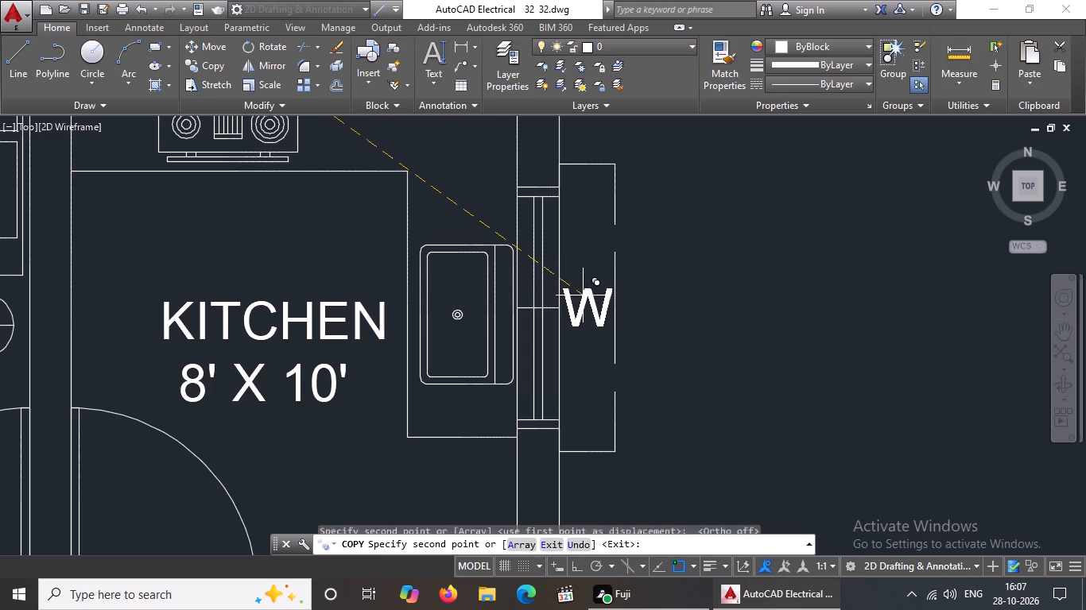
{"action": "key", "text": "Escape"}
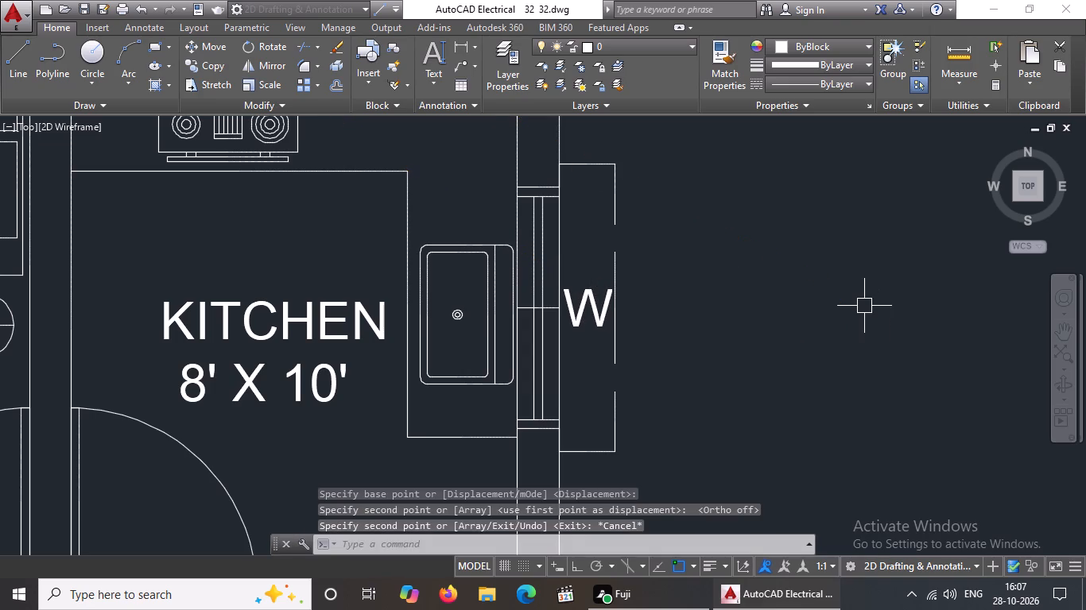
With Ortho on, draw a 9" line outward across the first floor 12' X 10'6" bedroom's outer wall from its inner face midpoint.
{"action": "scroll", "coordinate": [664, 351], "scroll_direction": "down", "scroll_amount": 5}
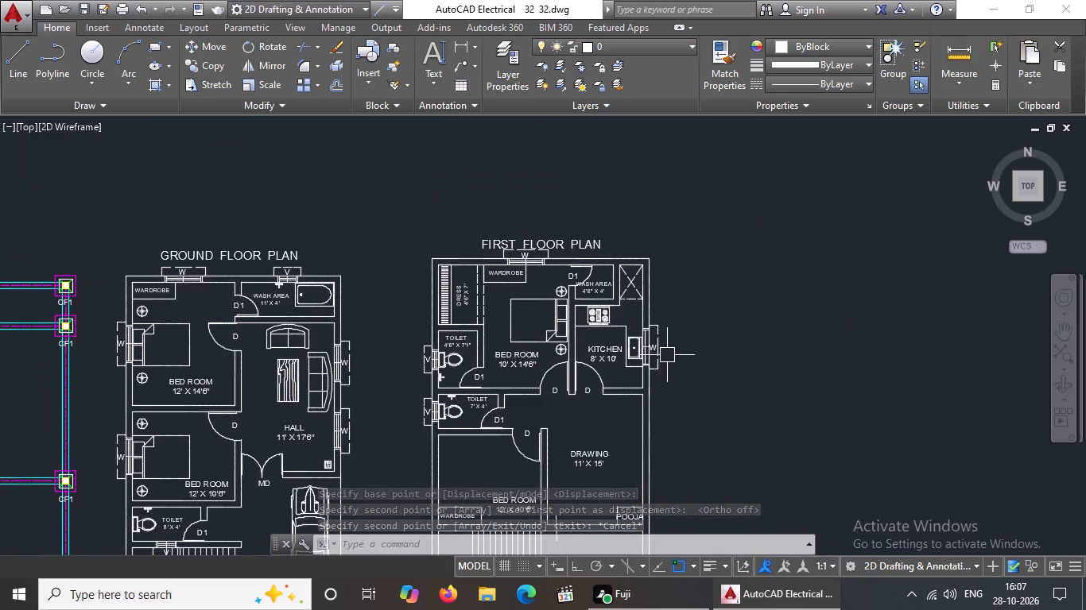
{"action": "middle_click_drag", "start_coordinate": [667, 354], "coordinate": [675, 297]}
{"action": "scroll", "coordinate": [487, 464], "scroll_direction": "up", "scroll_amount": 2}
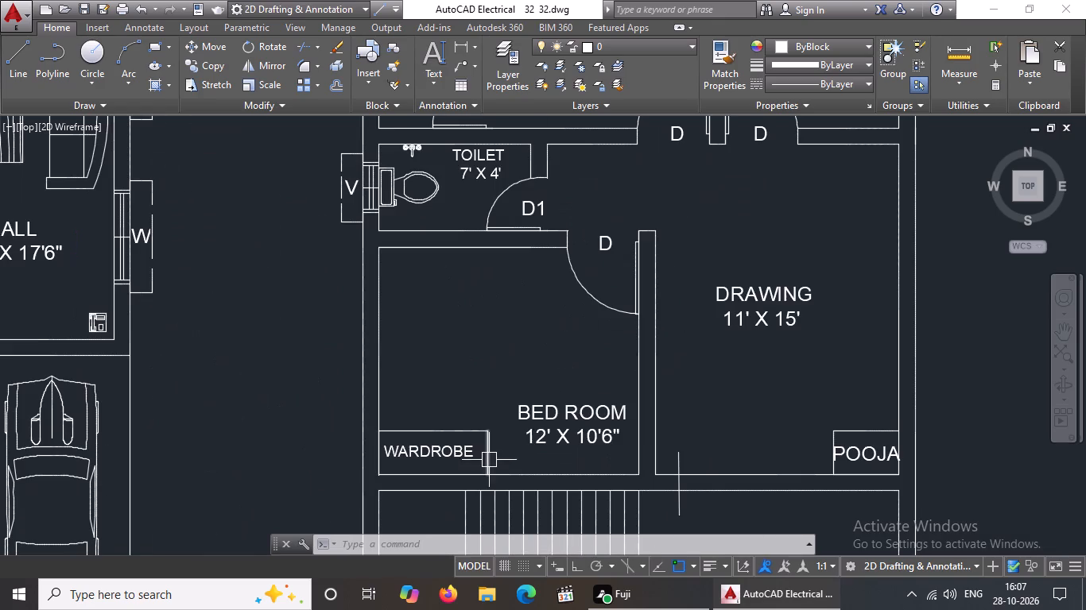
{"action": "key", "text": "Escape"}
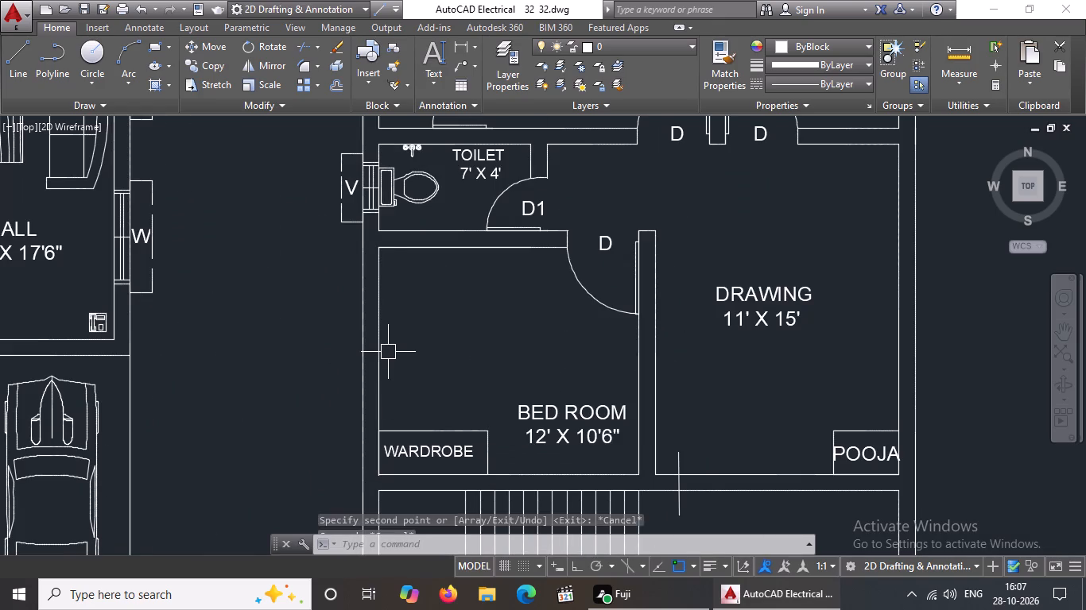
{"action": "key", "text": "l"}
{"action": "key", "text": "Return"}
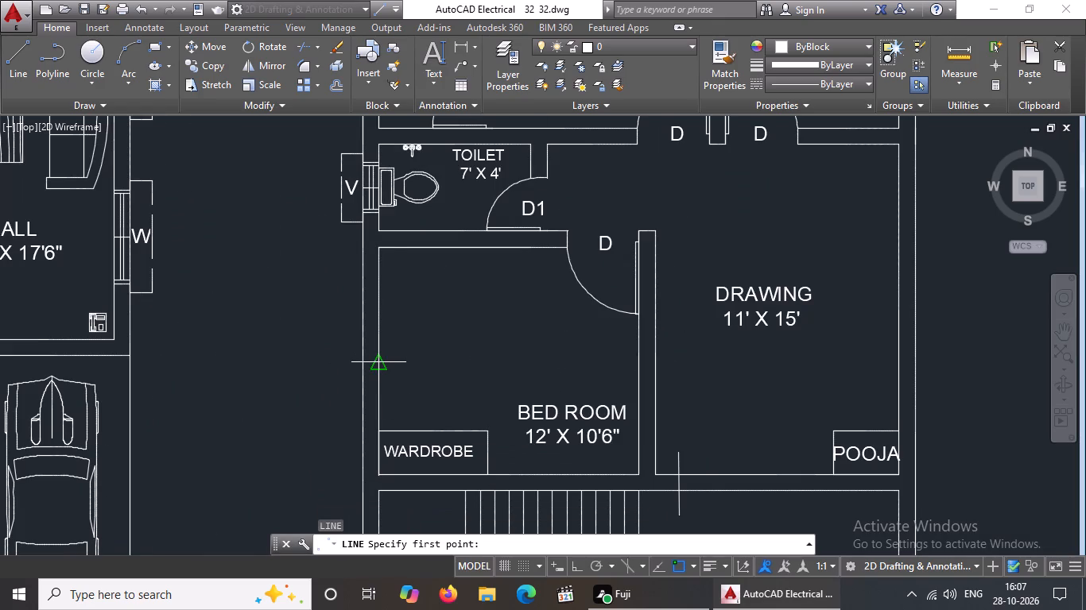
{"action": "left_click", "coordinate": [378, 356]}
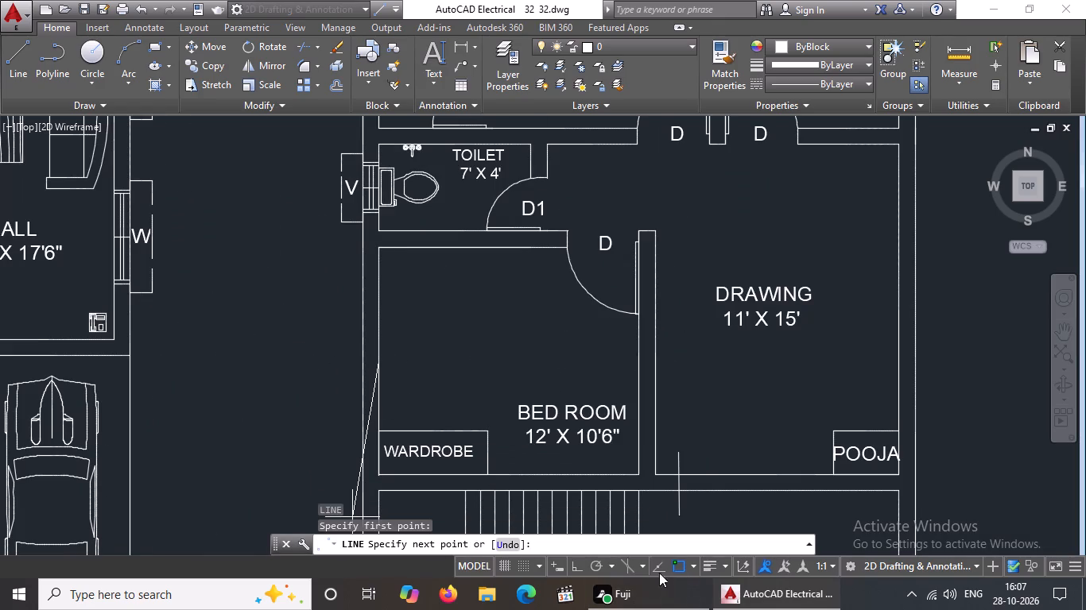
{"action": "left_click", "coordinate": [576, 564]}
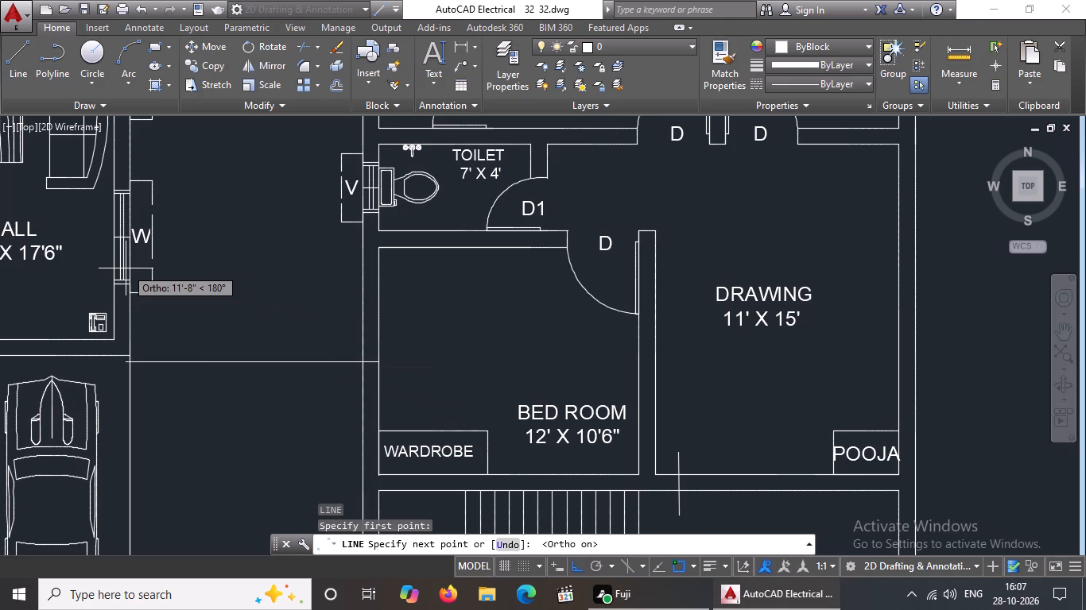
{"action": "key", "text": "9"}
{"action": "key", "text": "shift+quotedbl"}
{"action": "key", "text": "Return"}
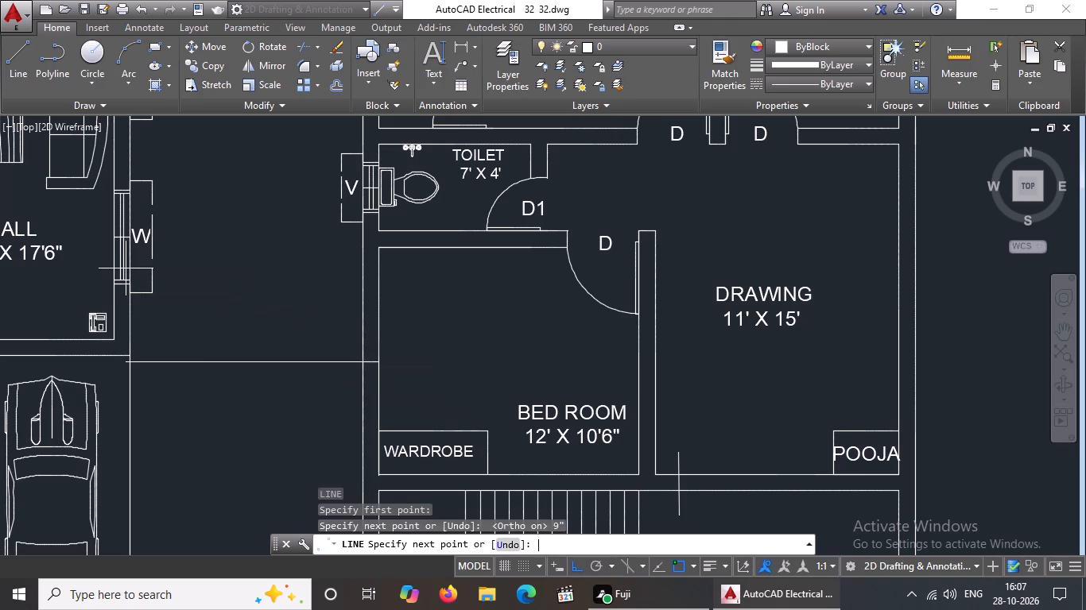
{"action": "key", "text": "Return"}
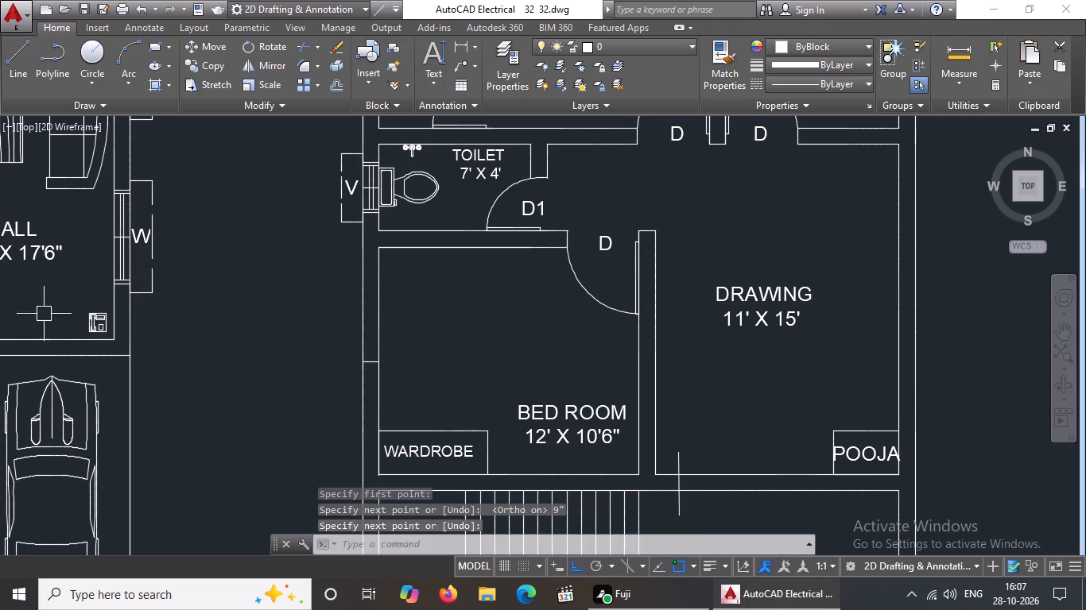
{"action": "key", "text": "Escape"}
Offset the 9" line across the 12' X 10'6" bedroom's outer wall by 2' both upward and downward.
{"action": "key", "text": "o"}
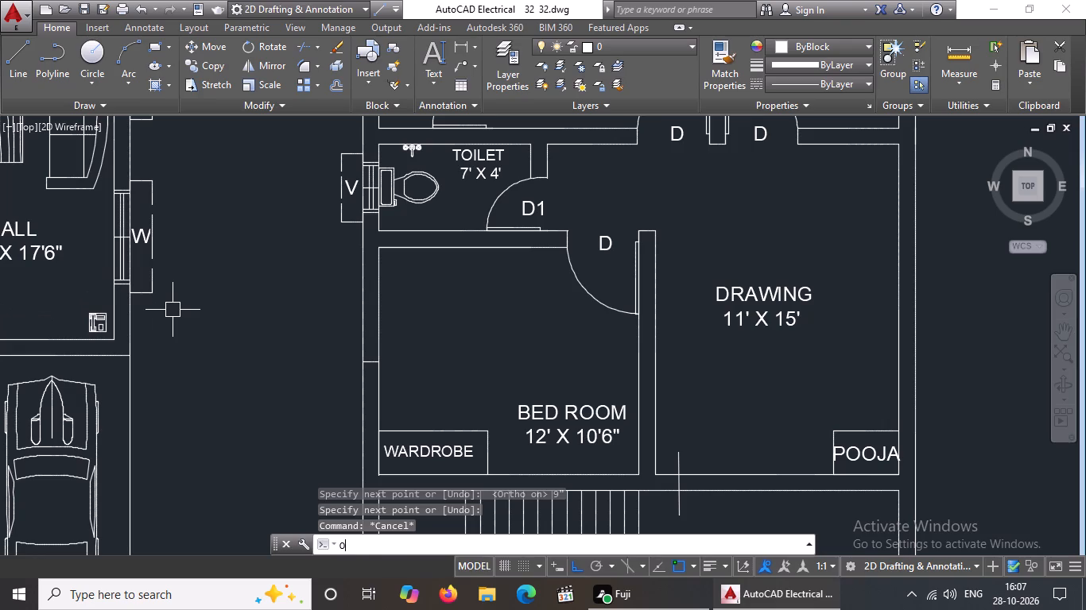
{"action": "key", "text": "Return"}
{"action": "type", "text": "2'"}
{"action": "key", "text": "Return"}
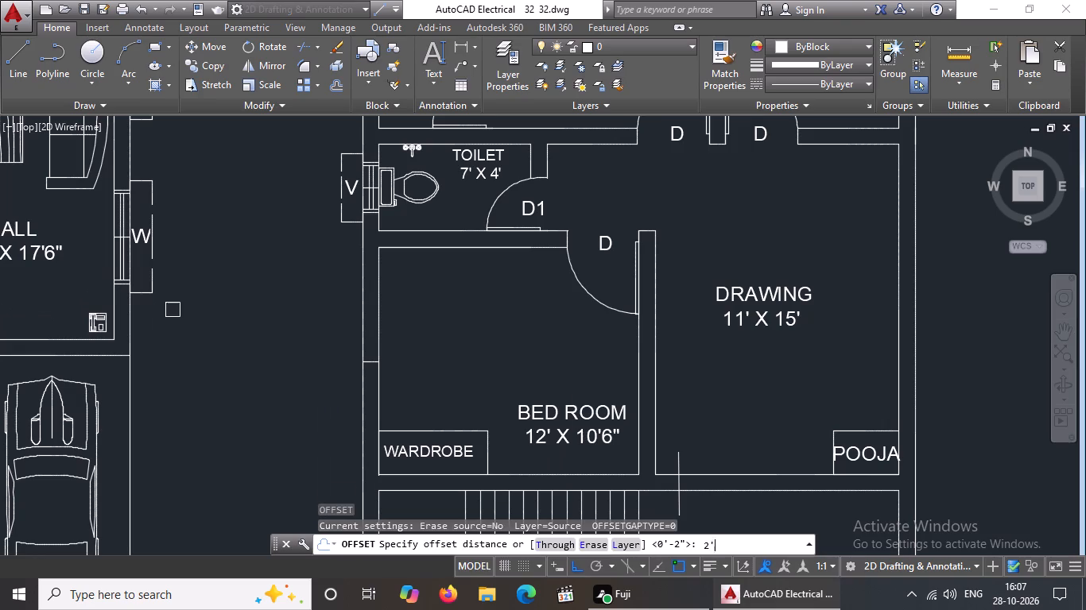
{"action": "scroll", "coordinate": [384, 373], "scroll_direction": "up", "scroll_amount": 2}
{"action": "left_click", "coordinate": [347, 346]}
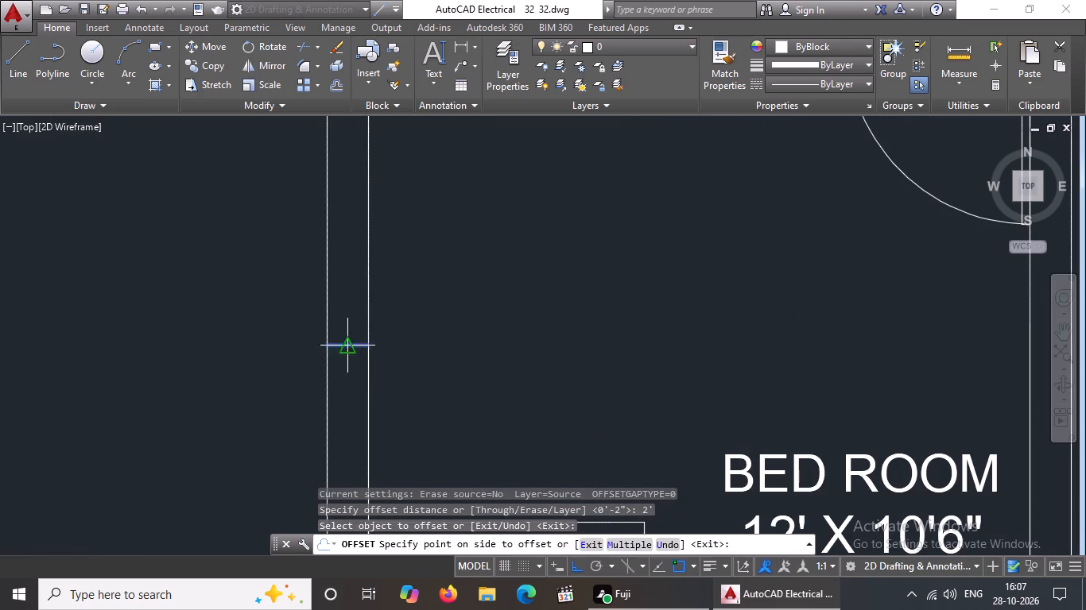
{"action": "left_click", "coordinate": [363, 261]}
{"action": "left_click", "coordinate": [347, 339]}
{"action": "left_click", "coordinate": [347, 460]}
{"action": "scroll", "coordinate": [475, 352], "scroll_direction": "down", "scroll_amount": 4}
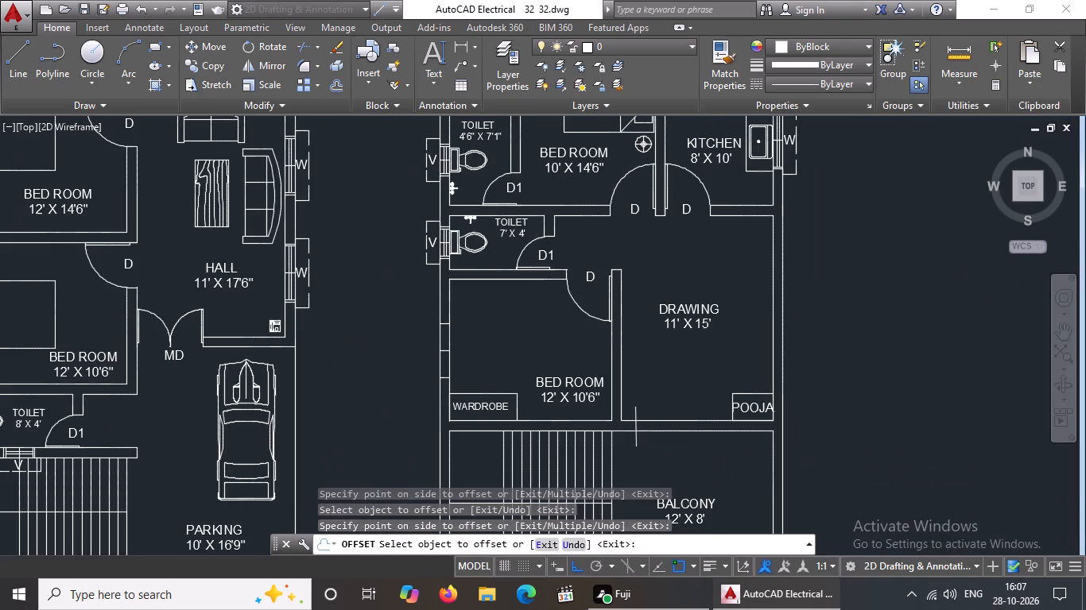
{"action": "key", "text": "Escape"}
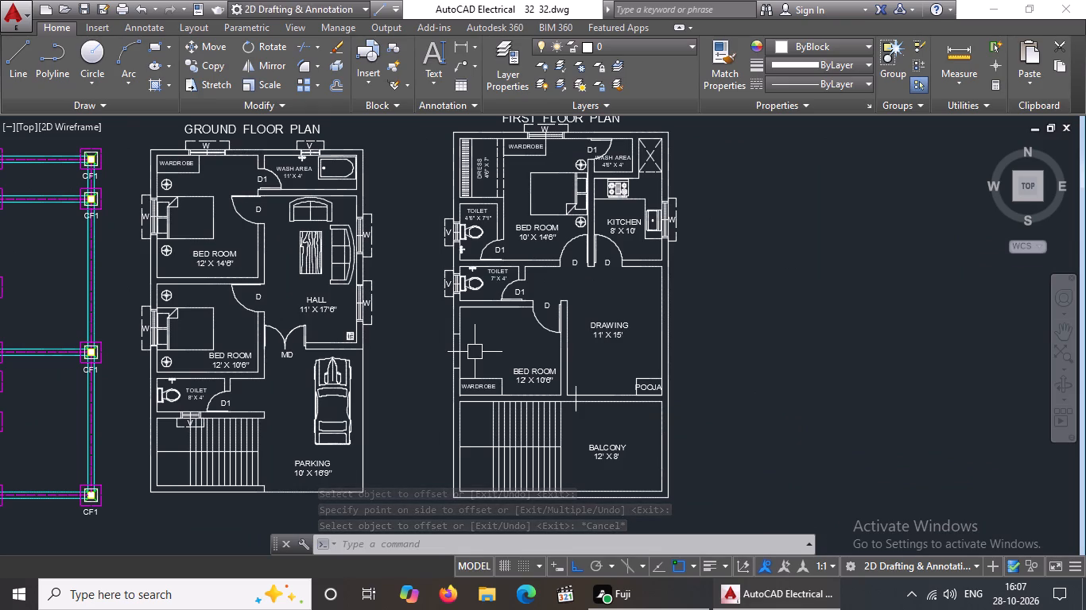
{"action": "key", "text": "Escape"}
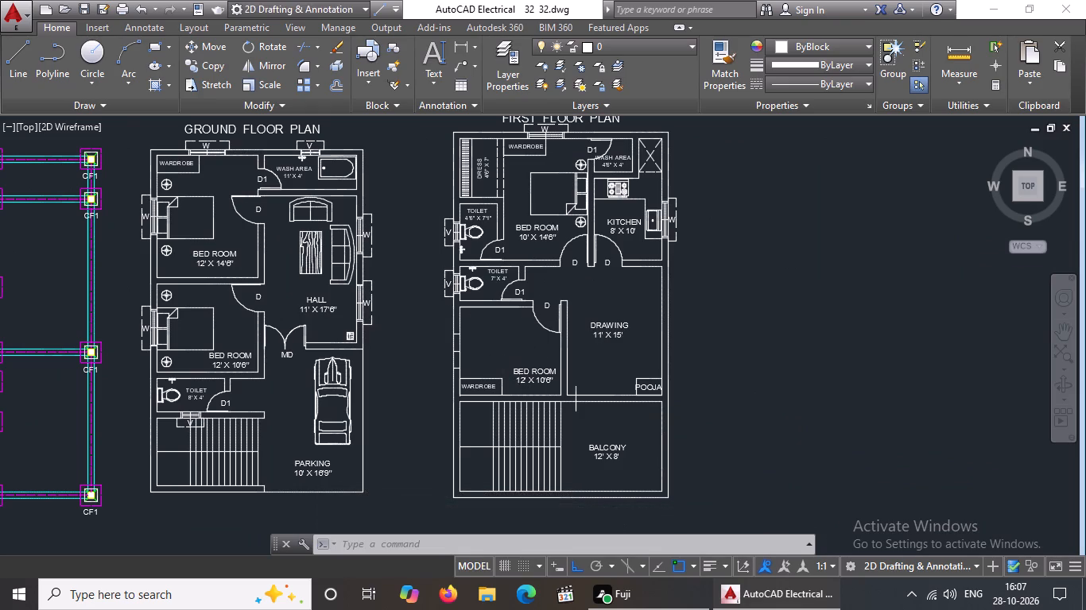
Draw a vertical centreline between the two end lines of the 12' X 10'6" bedroom's window opening in the first floor outer wall.
{"action": "key", "text": "l"}
{"action": "key", "text": "Return"}
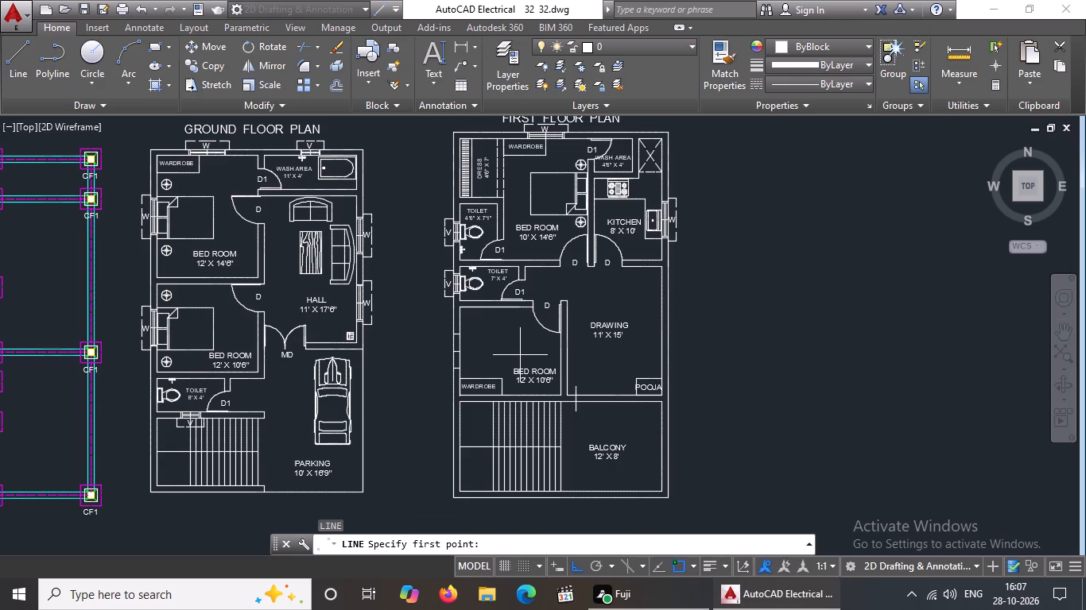
{"action": "scroll", "coordinate": [458, 368], "scroll_direction": "up", "scroll_amount": 2}
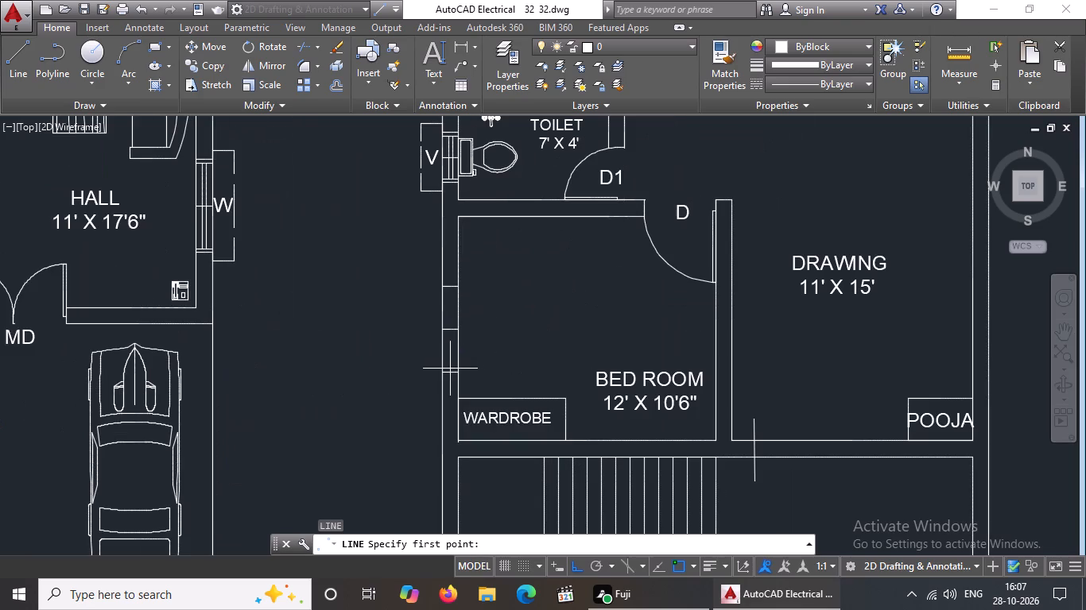
{"action": "left_click", "coordinate": [449, 375]}
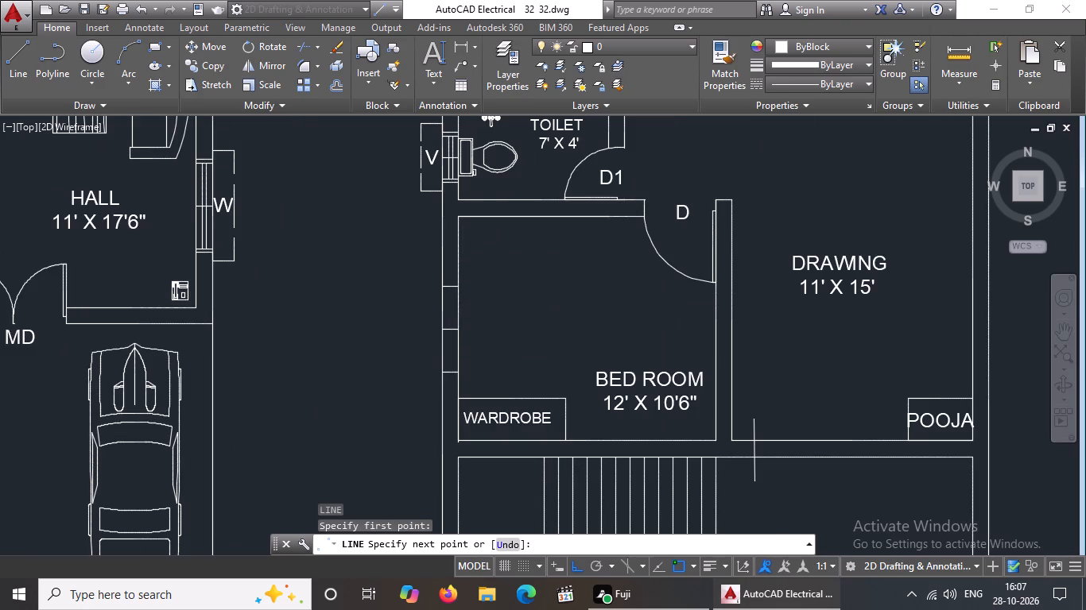
{"action": "left_click", "coordinate": [450, 288]}
{"action": "key", "text": "Escape"}
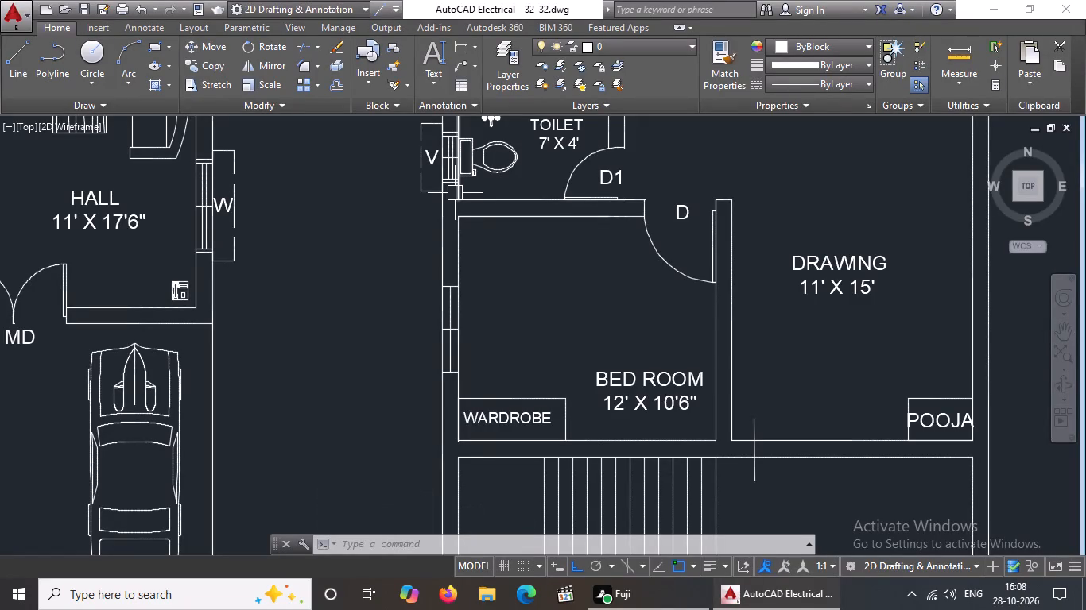
{"action": "key", "text": "Escape"}
Offset the bedroom window's upper end line 2" upward and its lower end line 2" downward.
{"action": "key", "text": "o"}
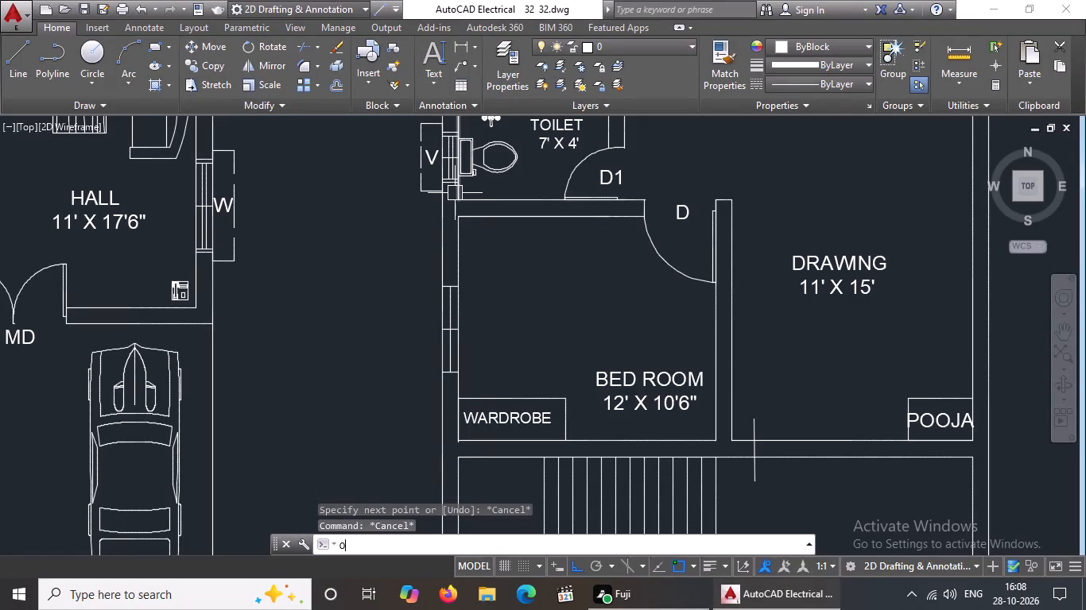
{"action": "key", "text": "Return"}
{"action": "key", "text": "2"}
{"action": "key", "text": "shift+quotedbl"}
{"action": "key", "text": "Return"}
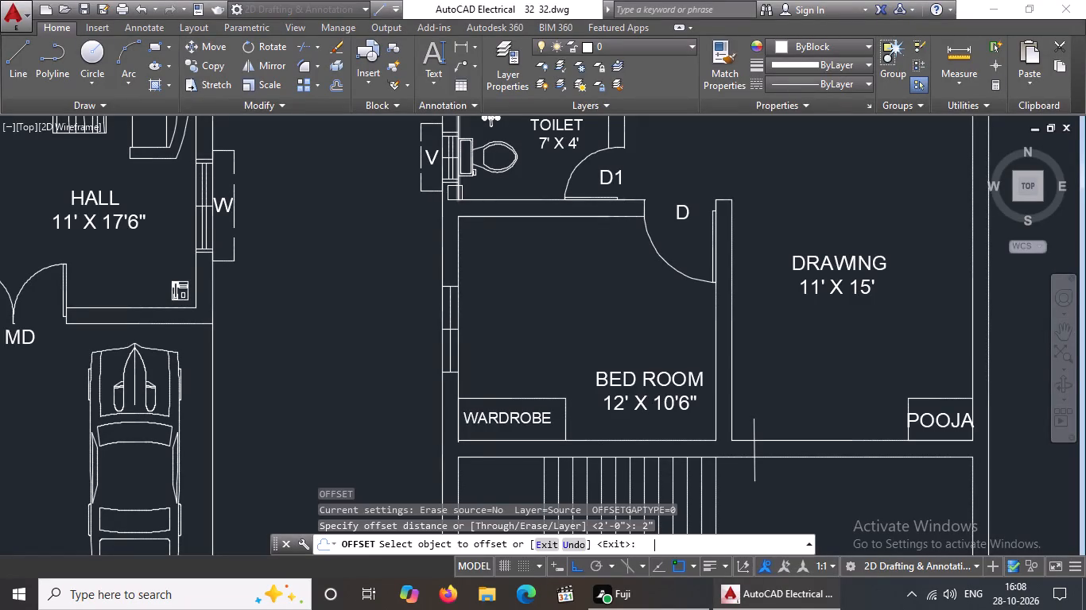
{"action": "scroll", "coordinate": [463, 269], "scroll_direction": "up", "scroll_amount": 4}
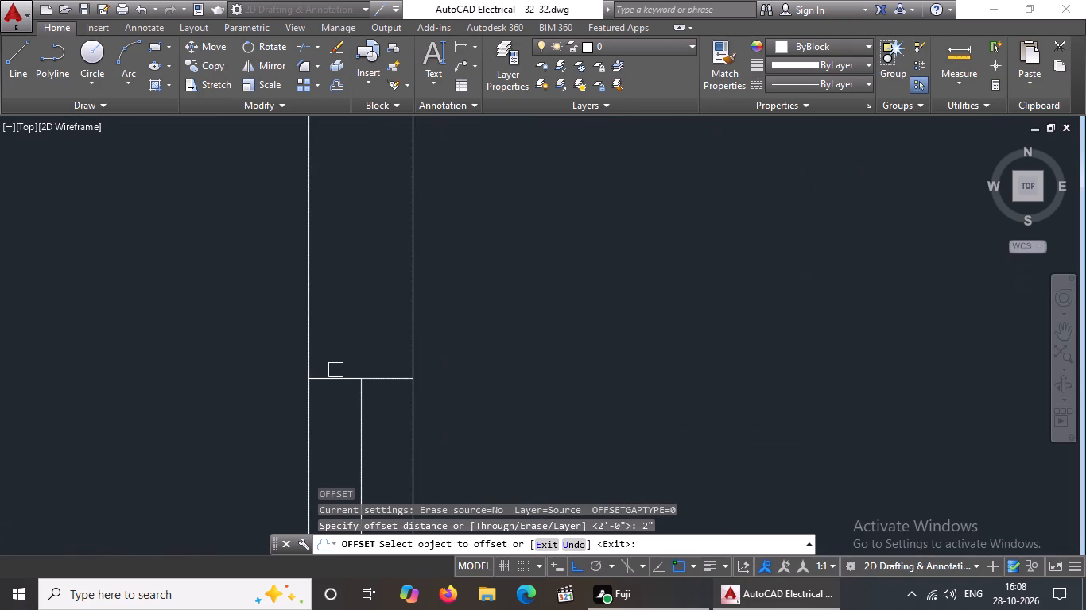
{"action": "left_click", "coordinate": [334, 376]}
{"action": "left_click", "coordinate": [344, 347]}
{"action": "scroll", "coordinate": [502, 157], "scroll_direction": "down", "scroll_amount": 4}
{"action": "scroll", "coordinate": [473, 314], "scroll_direction": "up", "scroll_amount": 3}
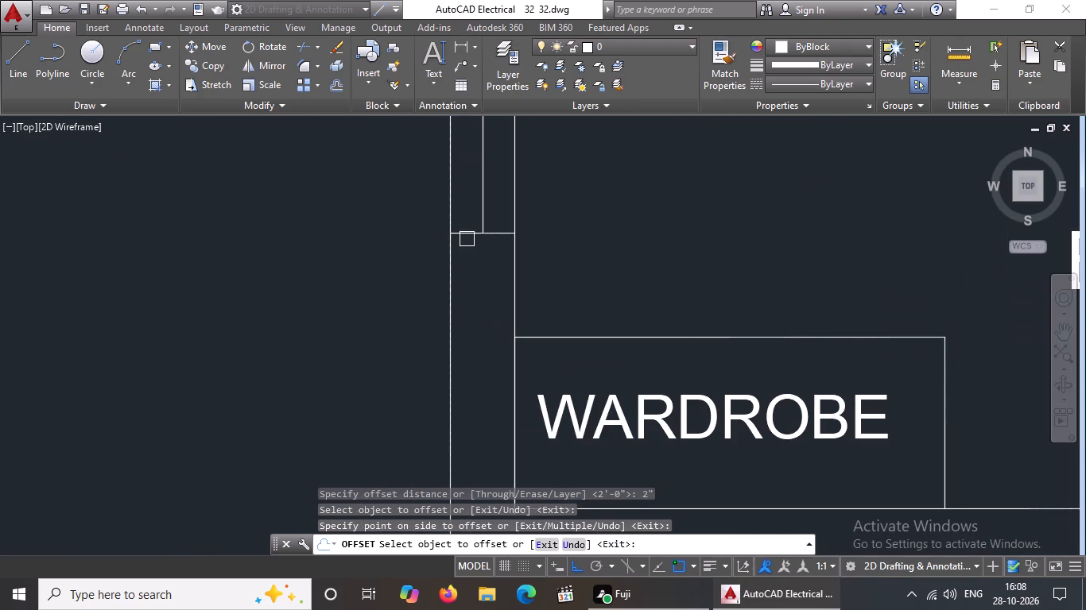
{"action": "left_click", "coordinate": [467, 235]}
{"action": "left_click", "coordinate": [467, 329]}
{"action": "scroll", "coordinate": [572, 213], "scroll_direction": "down", "scroll_amount": 3}
{"action": "key", "text": "Escape"}
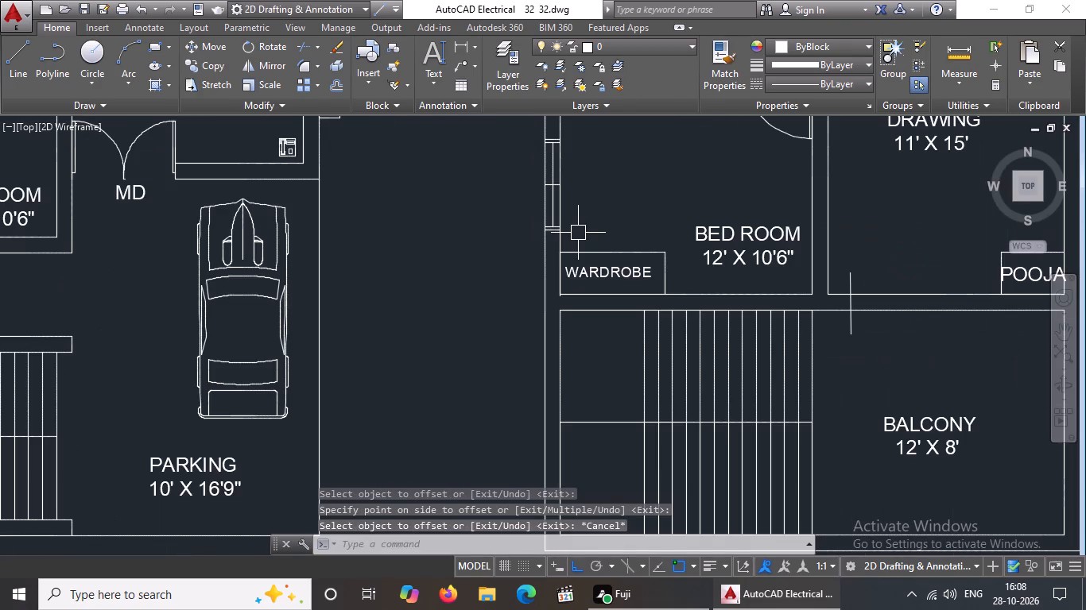
Offset the bedroom window's vertical centreline 1" to both sides and erase the original centreline.
{"action": "key", "text": "o"}
{"action": "key", "text": "Return"}
{"action": "key", "text": "1"}
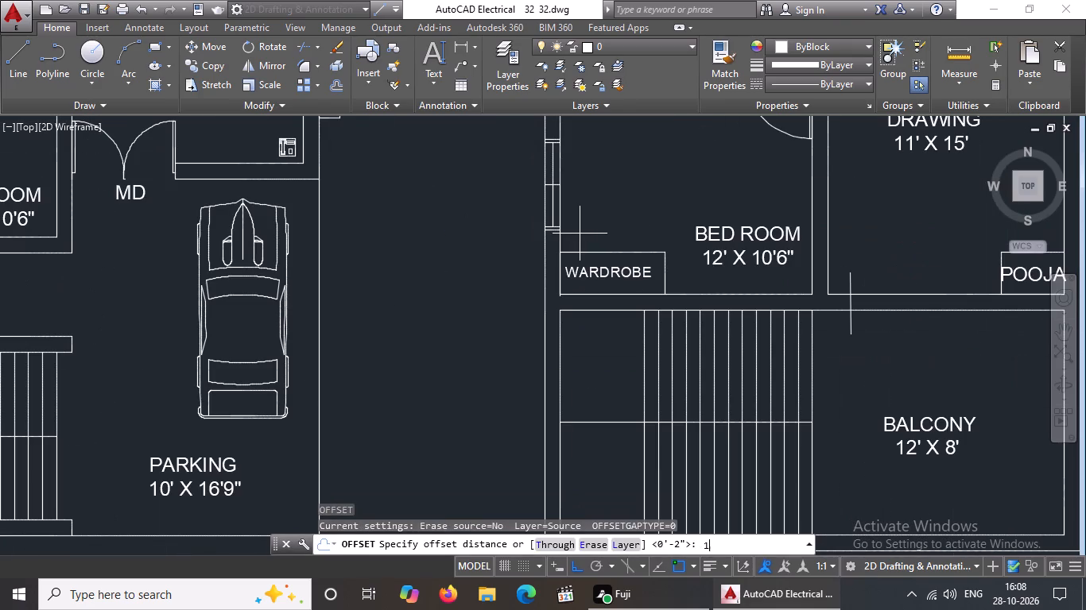
{"action": "key", "text": "shift+quotedbl"}
{"action": "key", "text": "Return"}
{"action": "scroll", "coordinate": [584, 207], "scroll_direction": "up", "scroll_amount": 2}
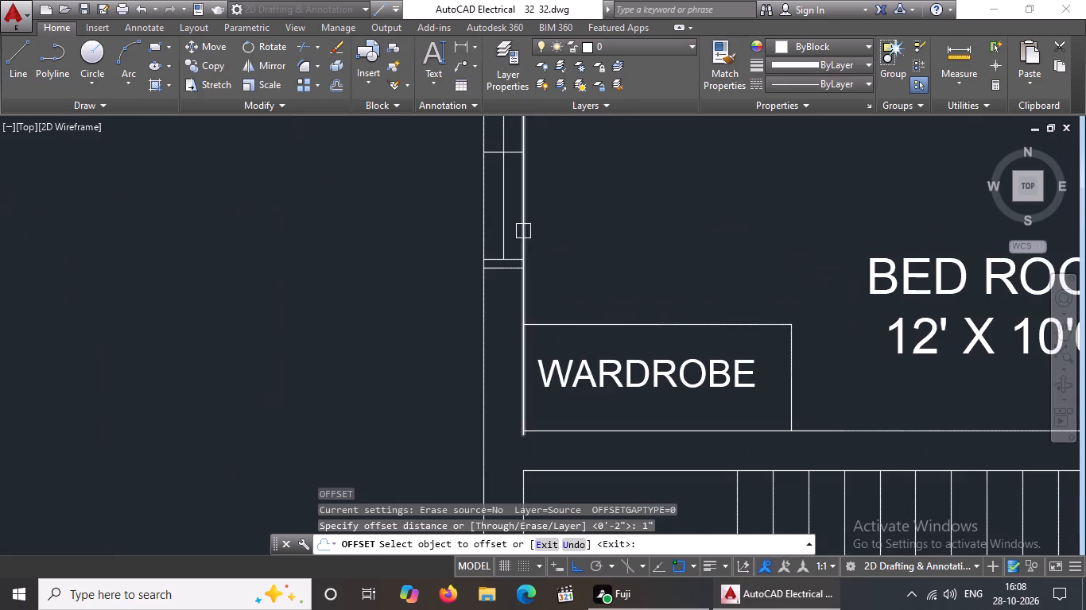
{"action": "left_click", "coordinate": [499, 223]}
{"action": "left_click", "coordinate": [459, 242]}
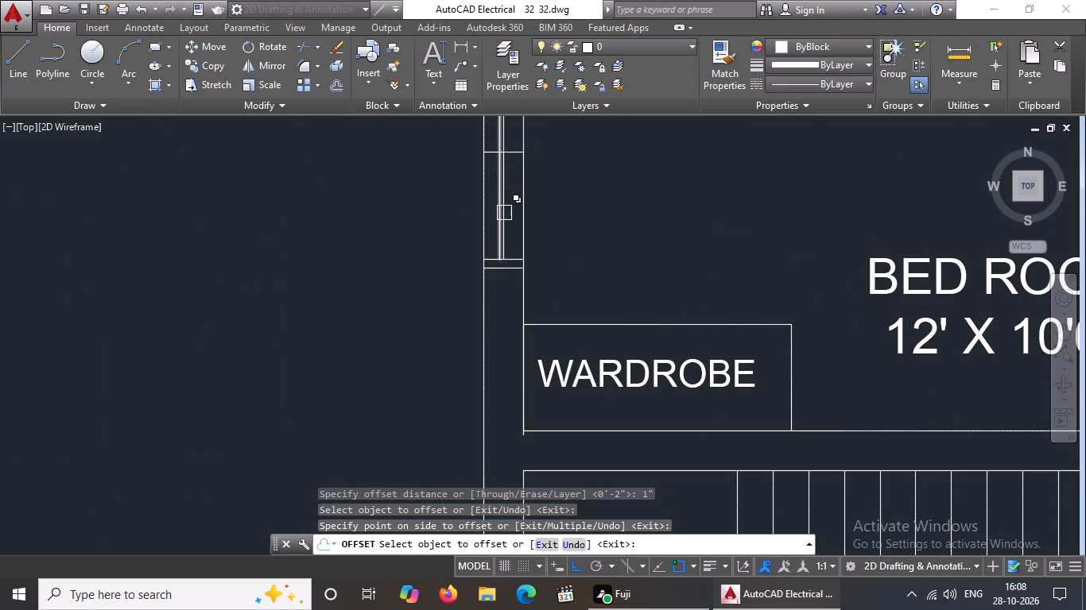
{"action": "scroll", "coordinate": [507, 210], "scroll_direction": "up", "scroll_amount": 2}
{"action": "left_click", "coordinate": [496, 223]}
{"action": "left_click", "coordinate": [537, 215]}
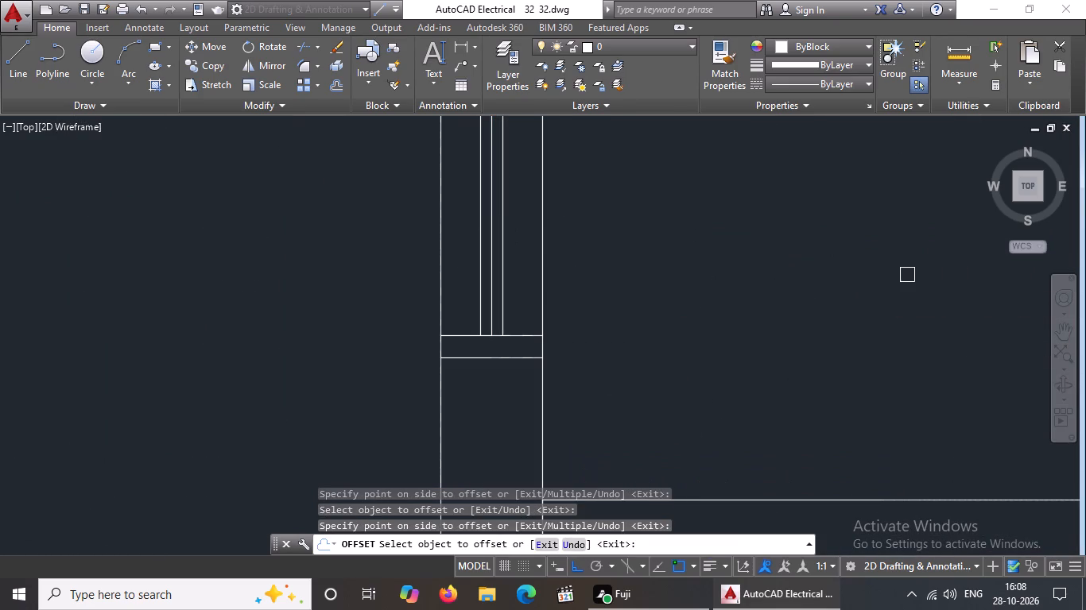
{"action": "key", "text": "Escape"}
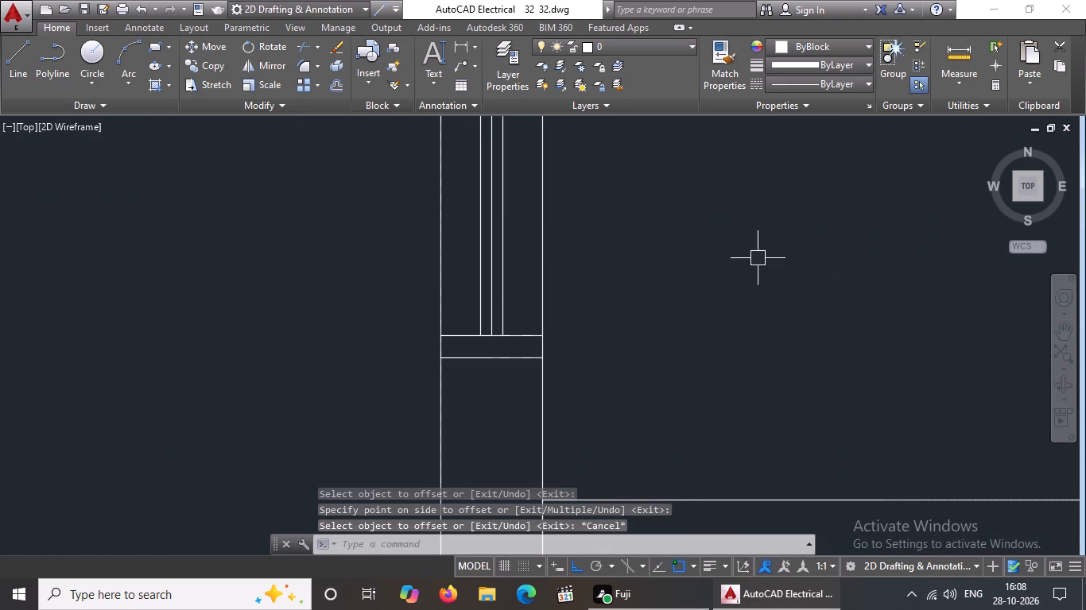
{"action": "left_click", "coordinate": [492, 272]}
{"action": "key", "text": "Delete"}
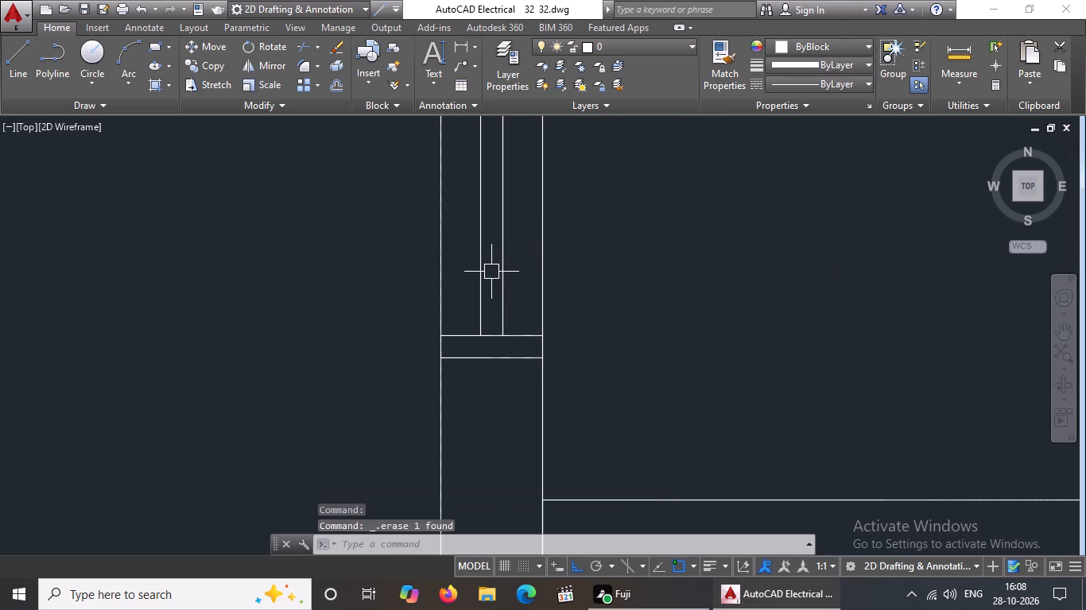
From the bedroom window's upper outer corner, draw a line 5" up along the wall and 1' outward.
{"action": "scroll", "coordinate": [492, 277], "scroll_direction": "down", "scroll_amount": 7}
{"action": "scroll", "coordinate": [479, 261], "scroll_direction": "up", "scroll_amount": 4}
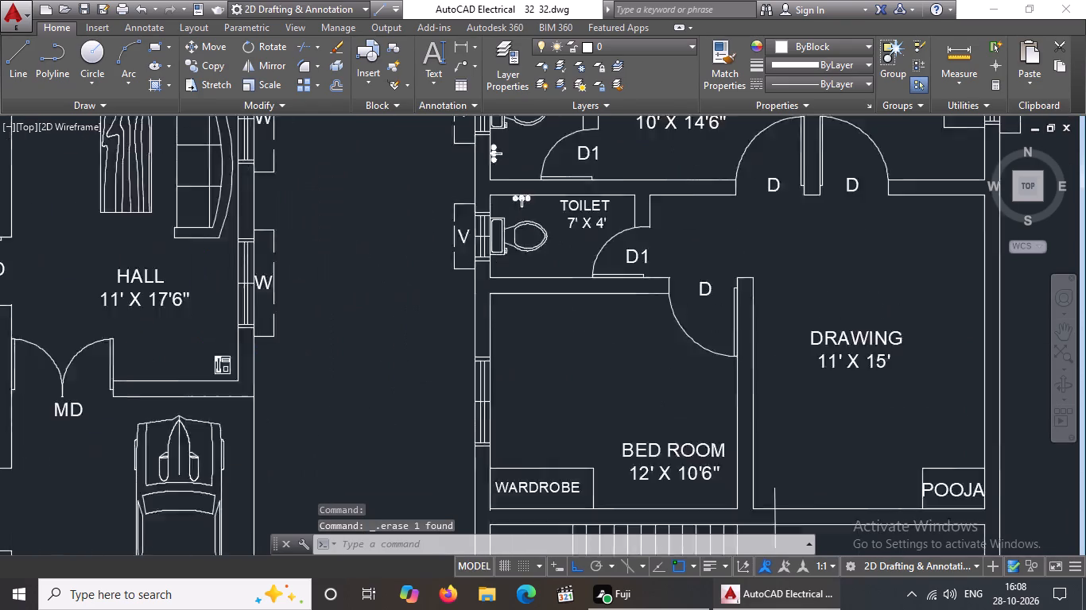
{"action": "scroll", "coordinate": [504, 300], "scroll_direction": "down", "scroll_amount": 2}
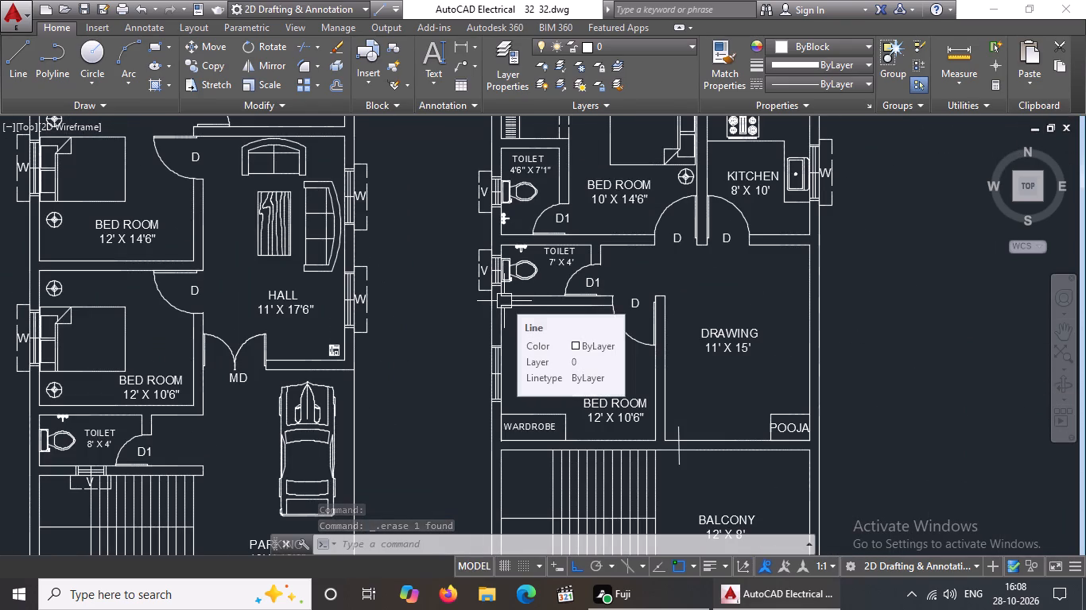
{"action": "scroll", "coordinate": [548, 370], "scroll_direction": "up", "scroll_amount": 2}
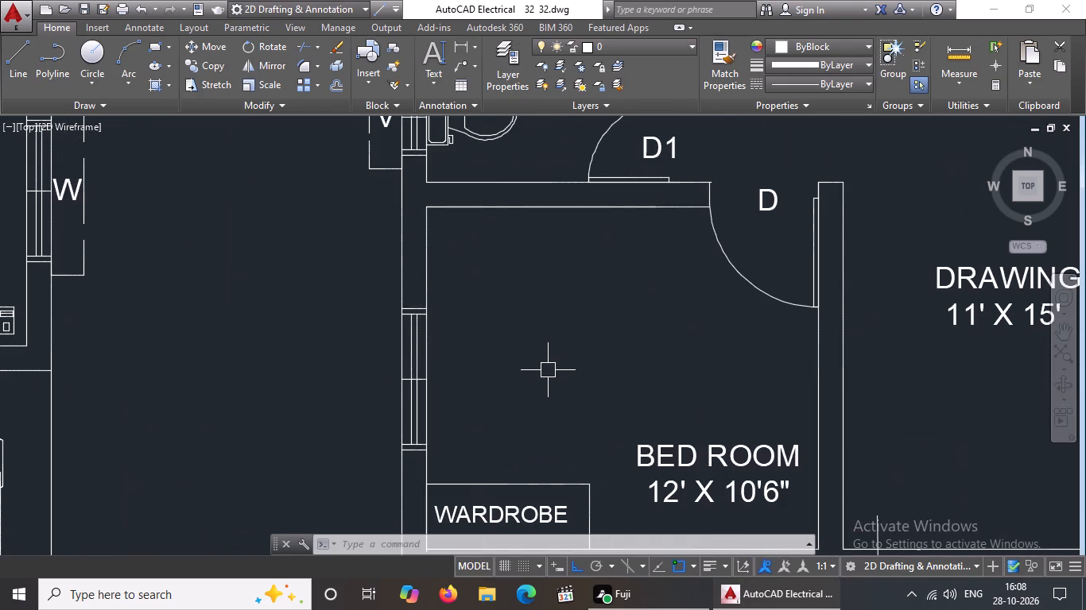
{"action": "key", "text": "Escape"}
{"action": "key", "text": "l"}
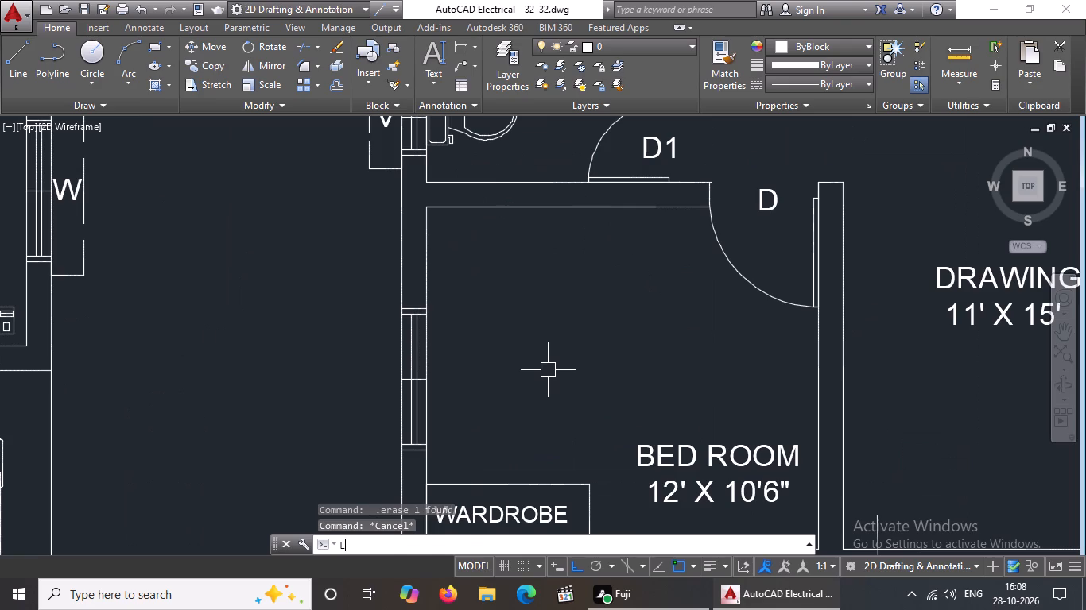
{"action": "key", "text": "Return"}
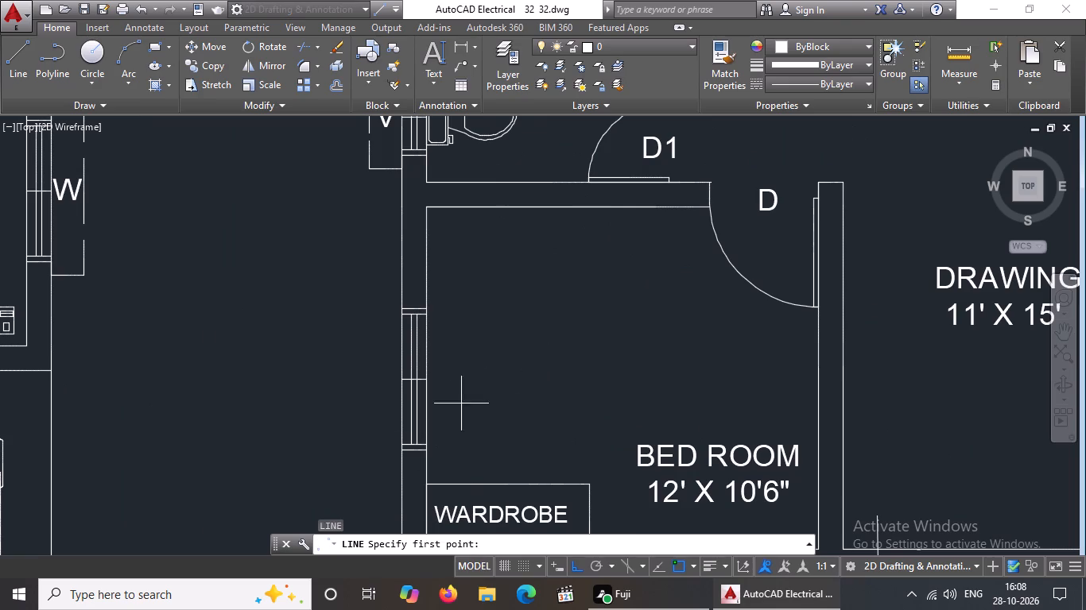
{"action": "scroll", "coordinate": [405, 329], "scroll_direction": "up", "scroll_amount": 3}
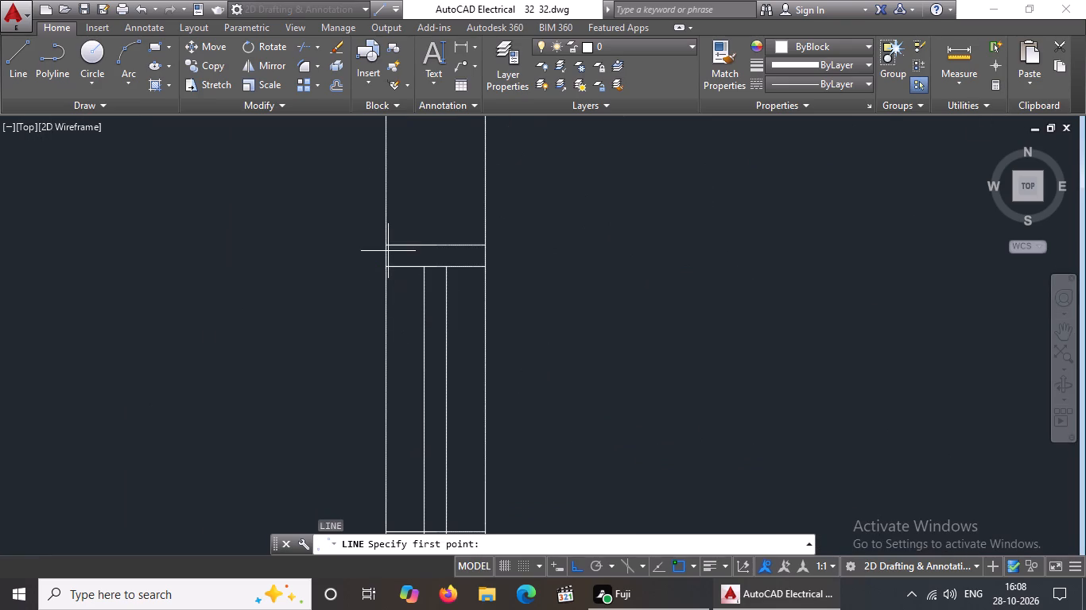
{"action": "left_click", "coordinate": [388, 243]}
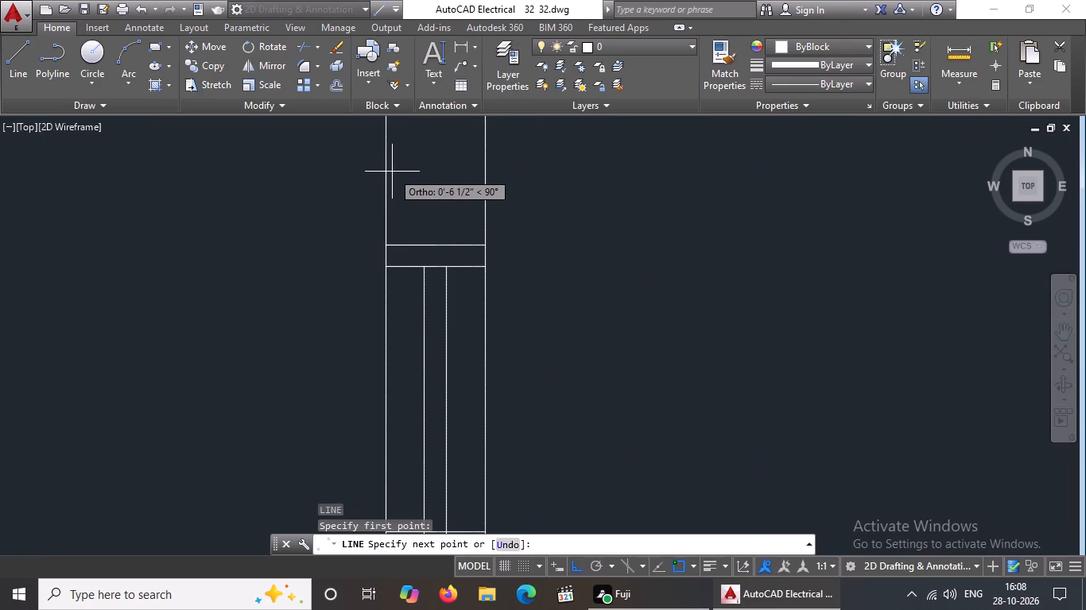
{"action": "key", "text": "5"}
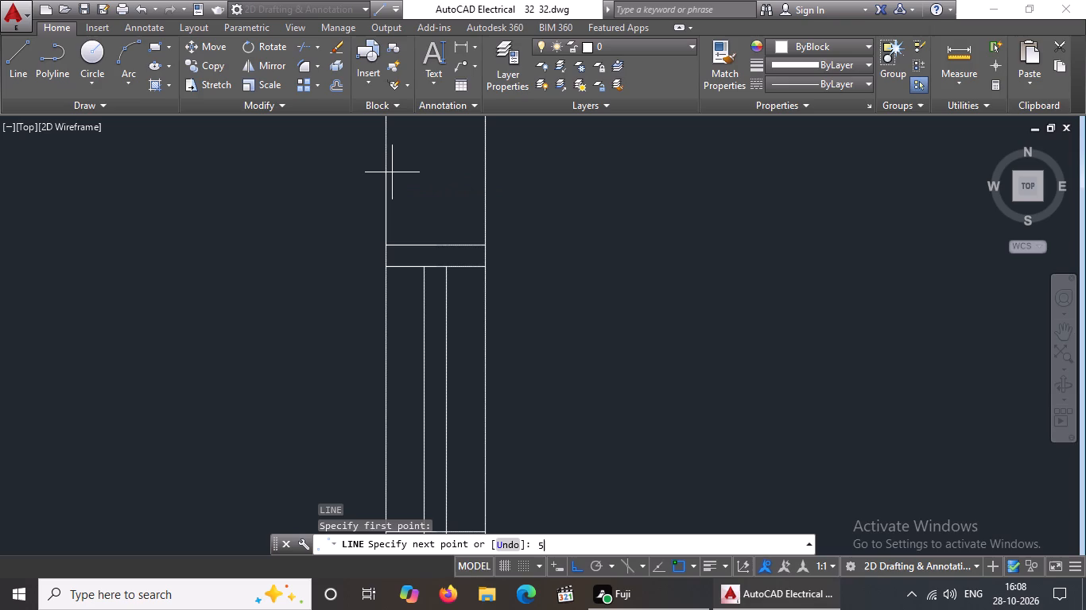
{"action": "key", "text": "shift+quotedbl"}
{"action": "key", "text": "Return"}
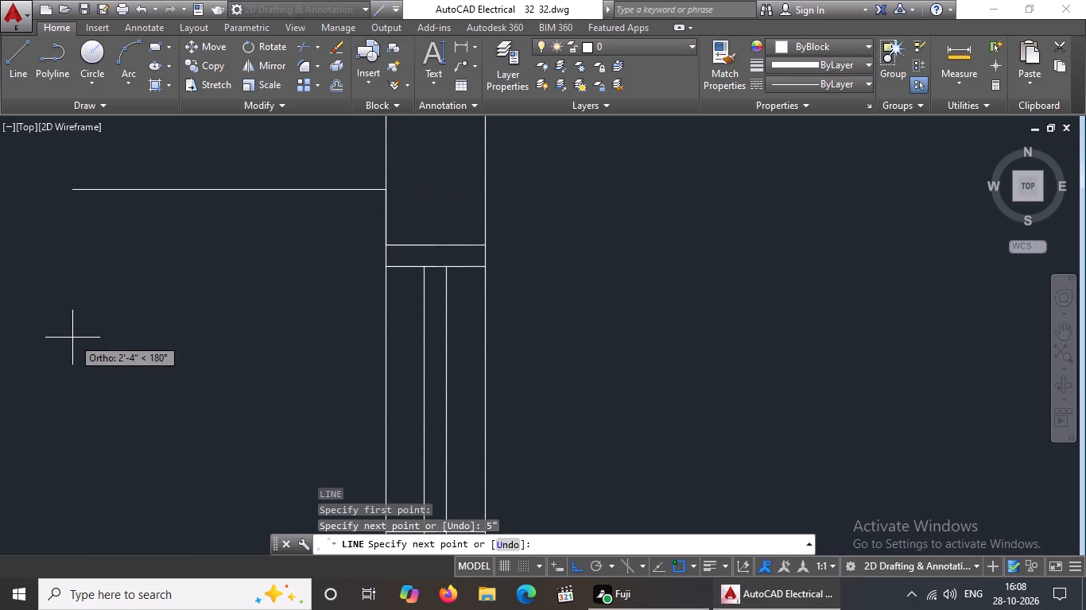
{"action": "type", "text": "1'"}
{"action": "key", "text": "Return"}
{"action": "key", "text": "Return"}
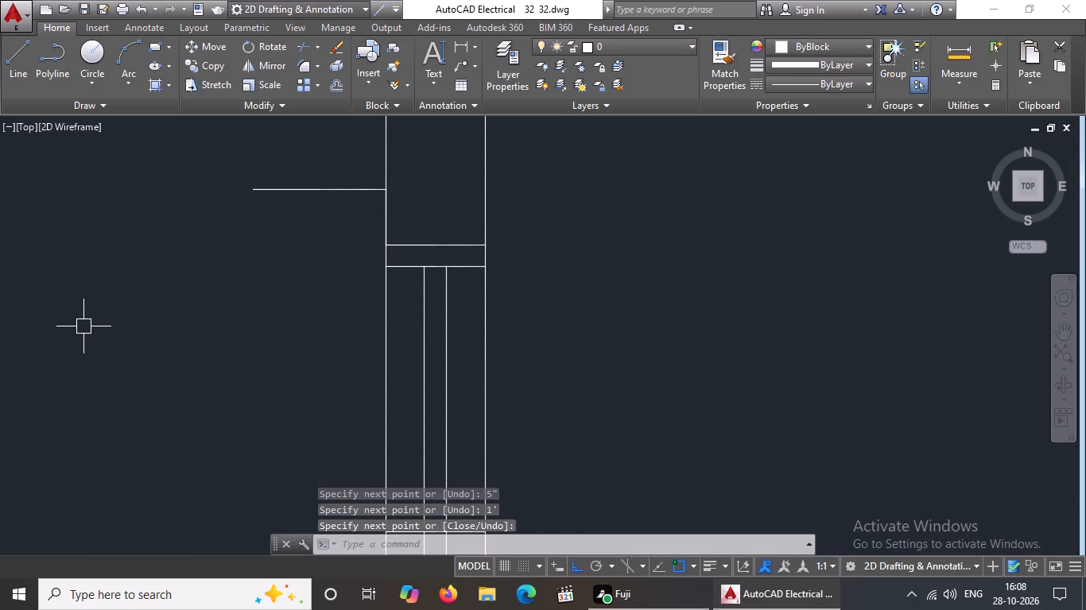
From the window's lower outer corner, draw a line 5" down, 1' outward, and up to the upper projection line's outer end.
{"action": "scroll", "coordinate": [256, 286], "scroll_direction": "down", "scroll_amount": 3}
{"action": "key", "text": "l"}
{"action": "key", "text": "Return"}
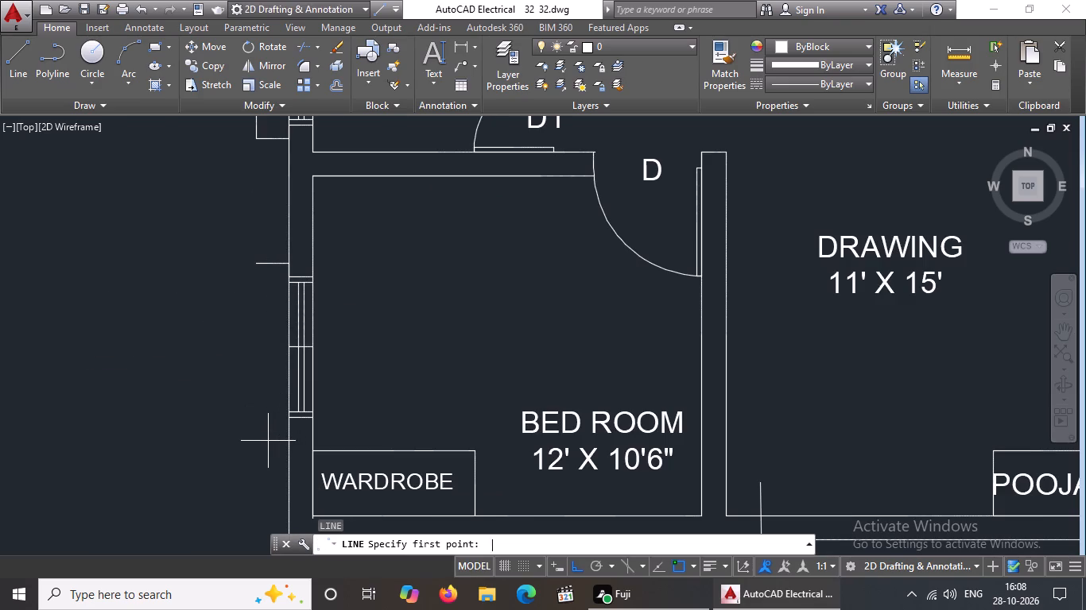
{"action": "scroll", "coordinate": [289, 439], "scroll_direction": "up", "scroll_amount": 3}
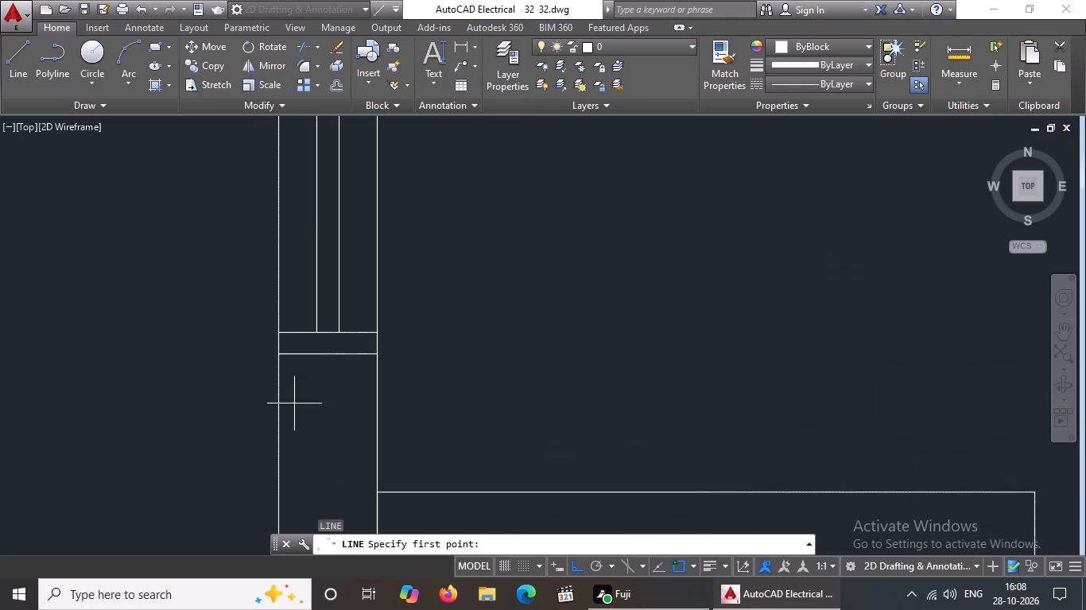
{"action": "left_click", "coordinate": [276, 351]}
{"action": "type", "text": "5\""}
{"action": "key", "text": "Return"}
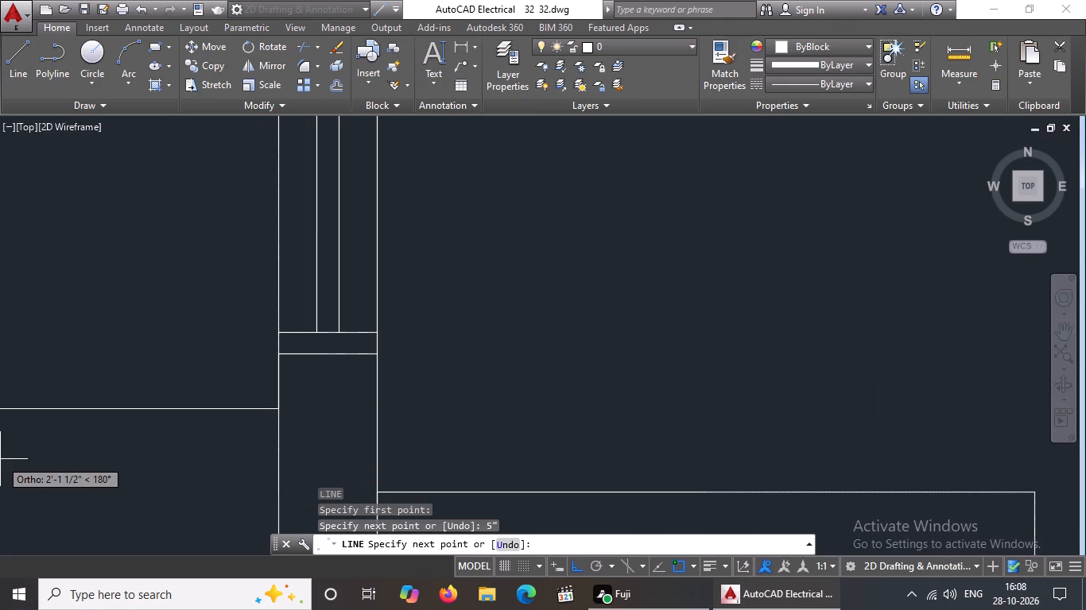
{"action": "key", "text": "1"}
{"action": "key", "text": "apostrophe"}
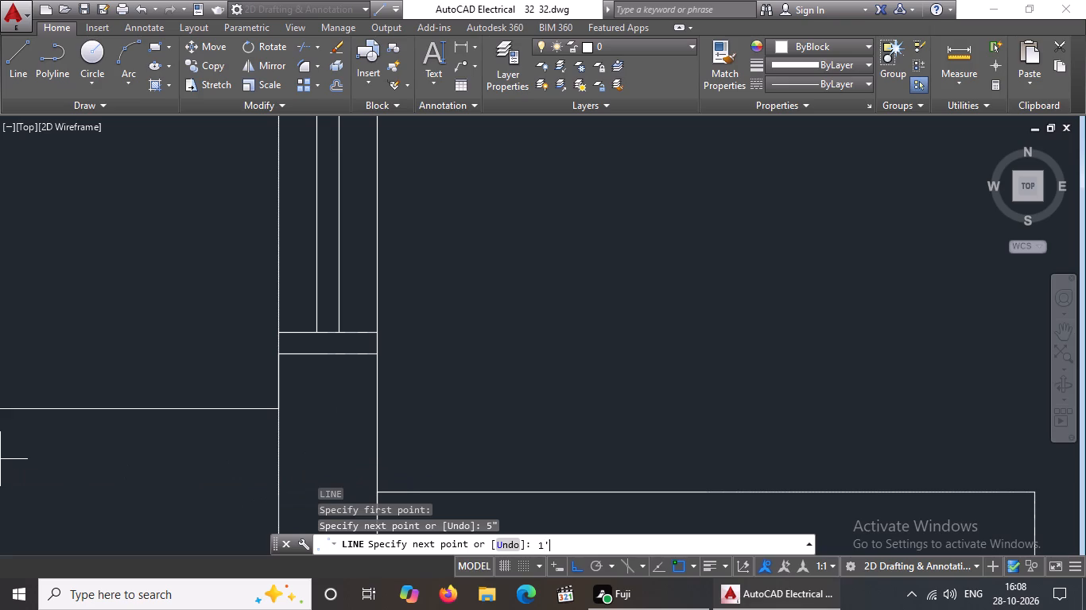
{"action": "key", "text": "Return"}
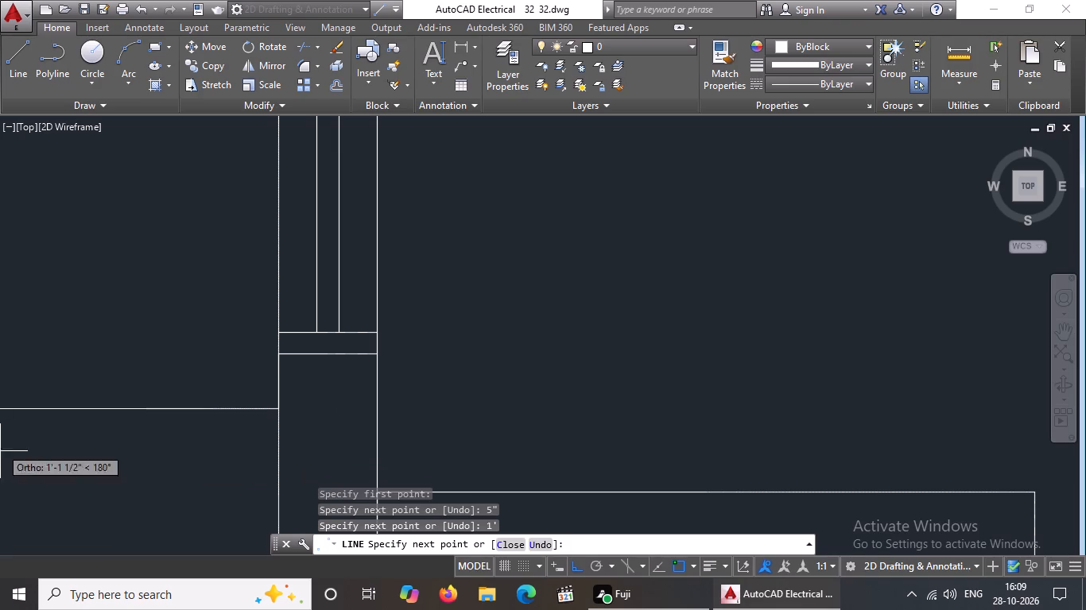
{"action": "scroll", "coordinate": [108, 350], "scroll_direction": "down", "scroll_amount": 2}
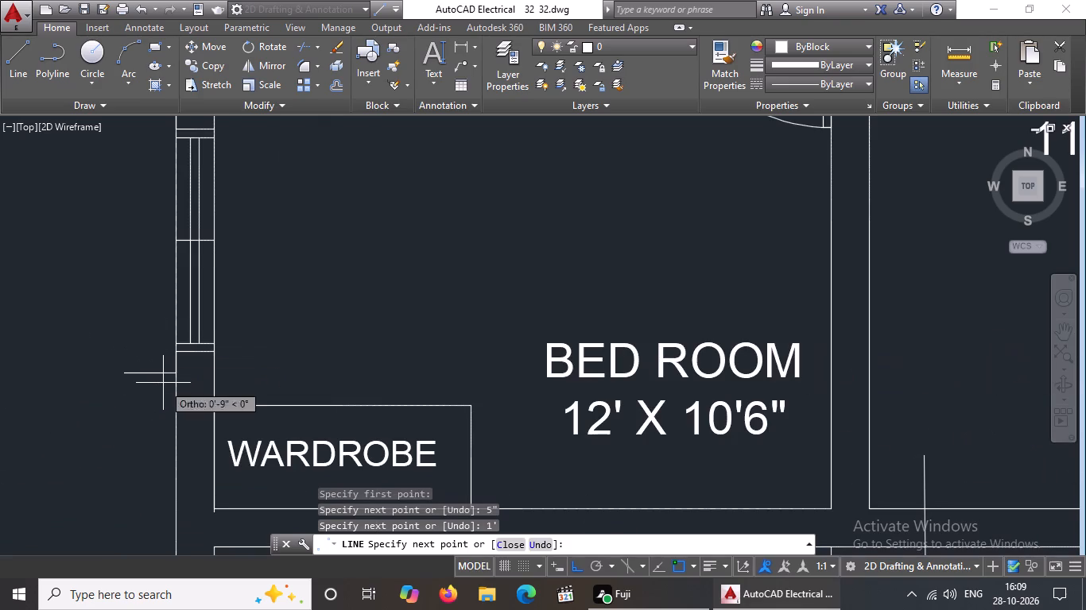
{"action": "middle_click_drag", "start_coordinate": [152, 216], "coordinate": [172, 315]}
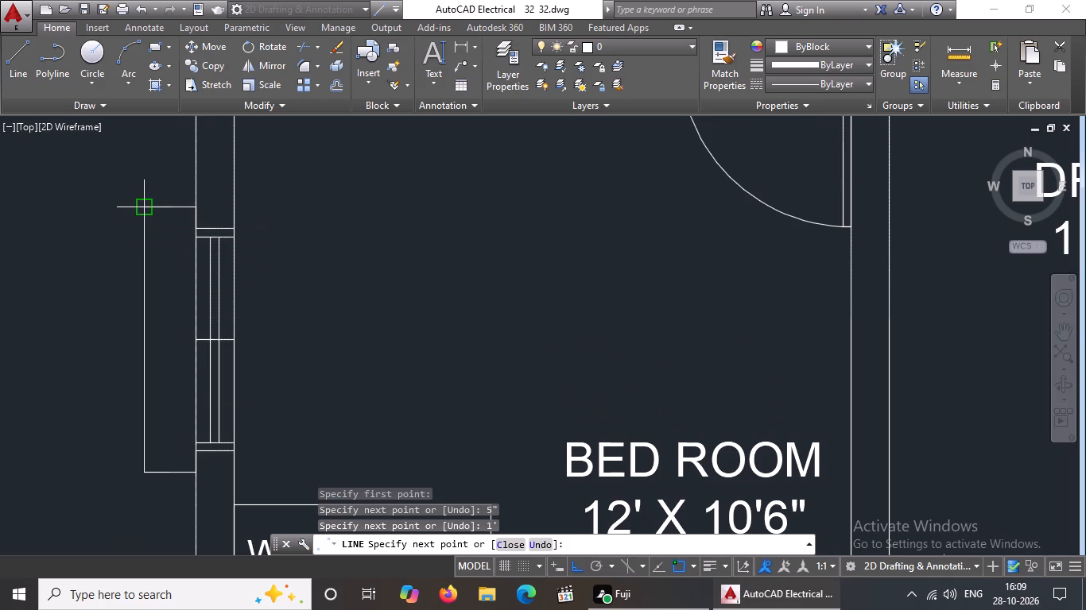
{"action": "left_click", "coordinate": [145, 205]}
{"action": "key", "text": "Escape"}
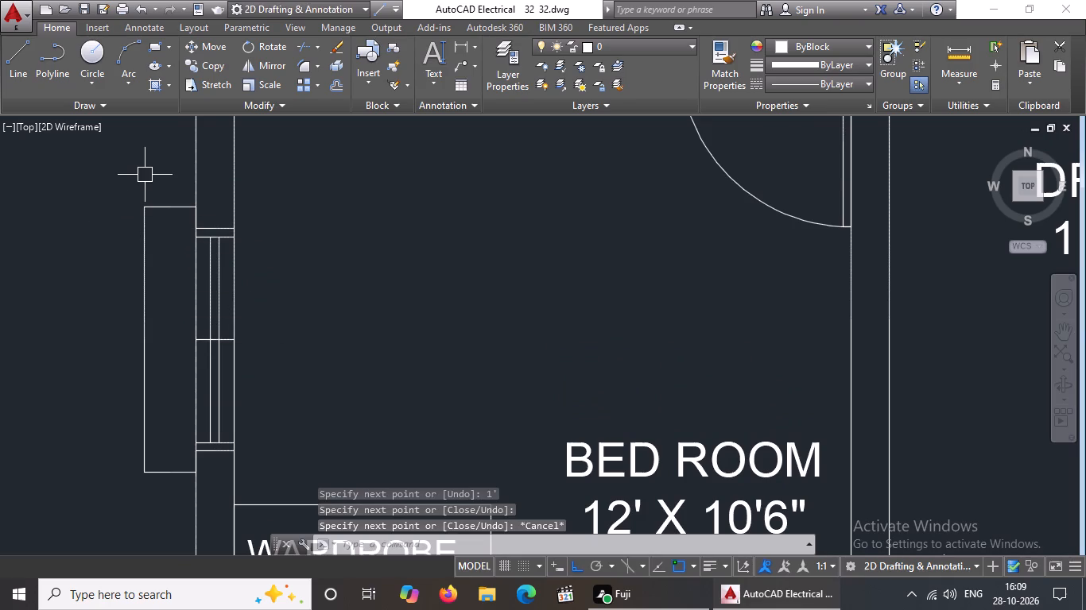
Set the linetype of the bedroom window's five projection outline lines to ACAD_ISO02W100.
{"action": "left_click", "coordinate": [95, 187]}
{"action": "left_click", "coordinate": [203, 498]}
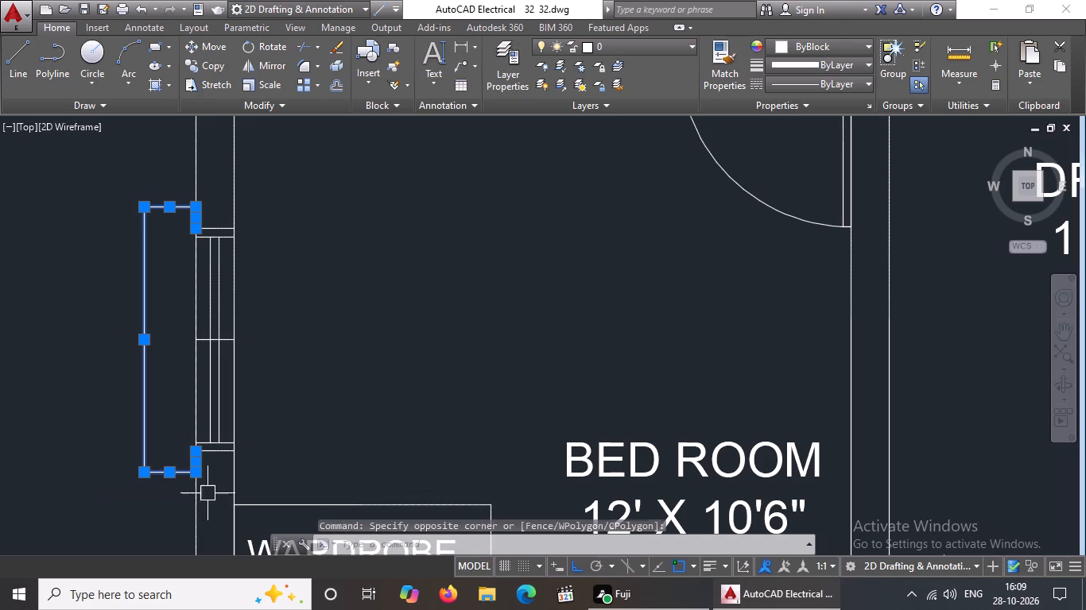
{"action": "left_click", "coordinate": [803, 83]}
{"action": "left_click", "coordinate": [801, 145]}
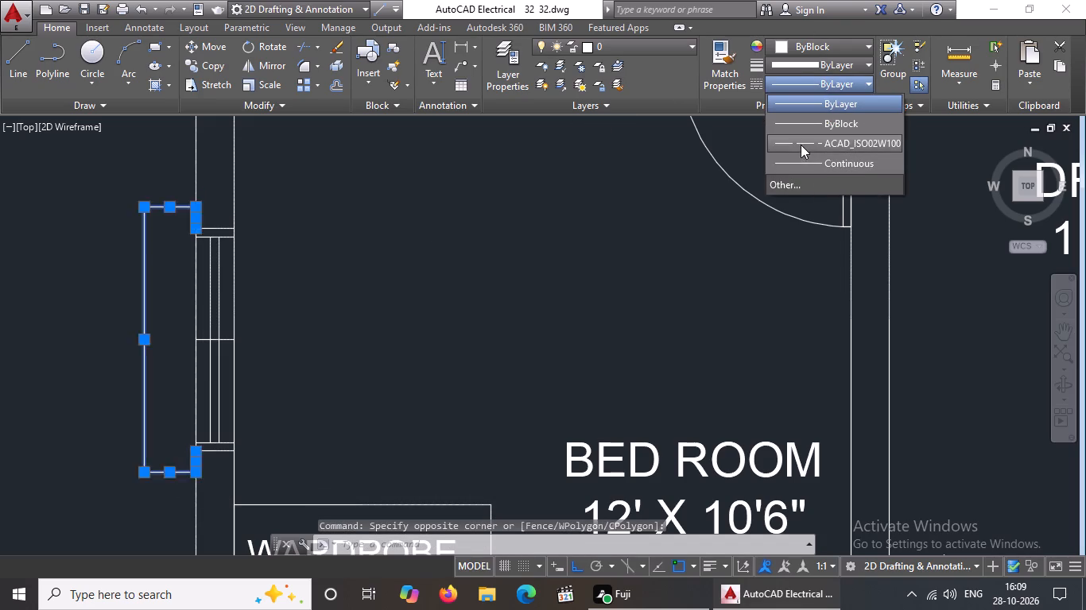
Set the linetype scale of the bedroom window's projection outline to 2.
{"action": "right_click", "coordinate": [301, 300]}
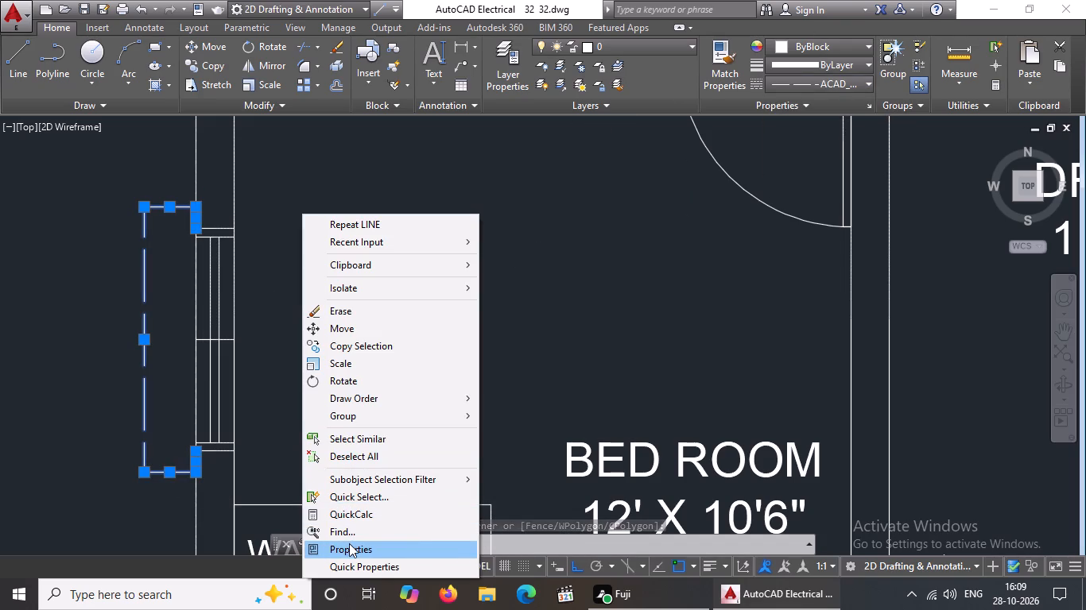
{"action": "left_click", "coordinate": [346, 547]}
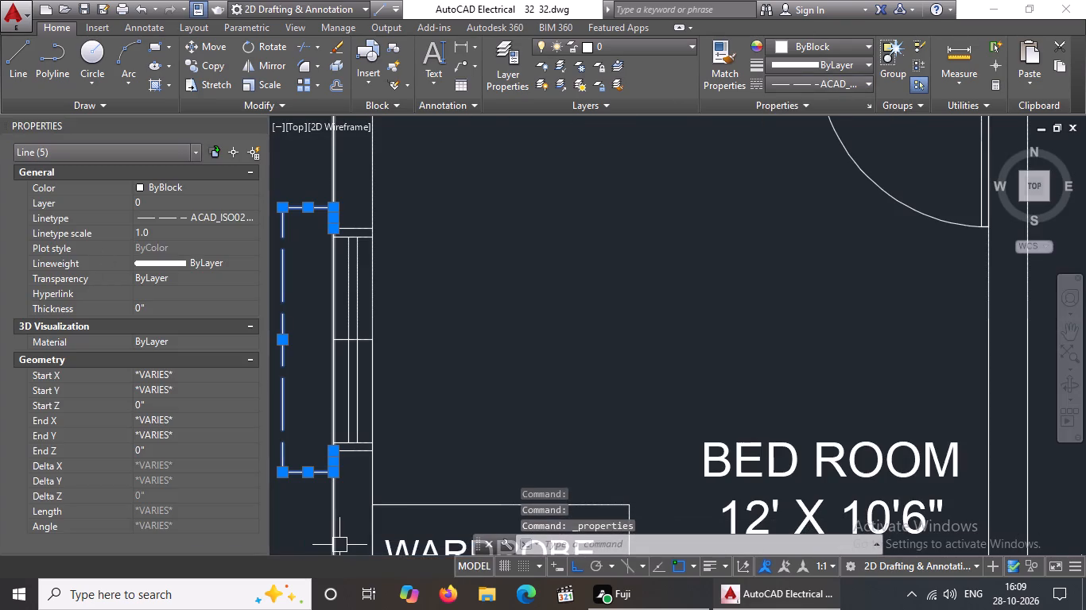
{"action": "left_click", "coordinate": [180, 241]}
{"action": "left_click", "coordinate": [186, 231]}
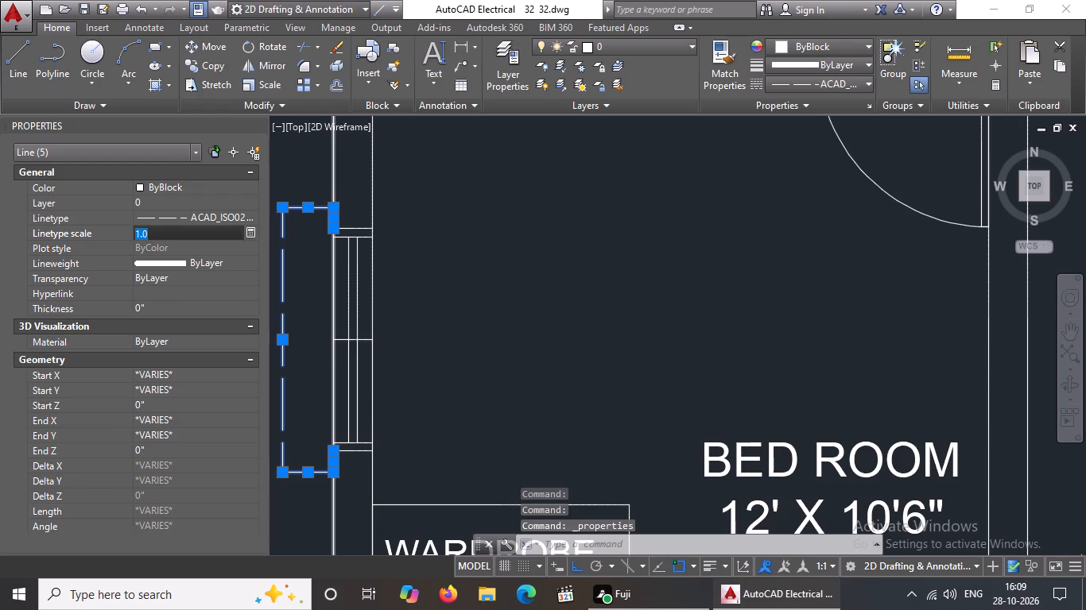
{"action": "key", "text": "BackSpace"}
{"action": "key", "text": "BackSpace"}
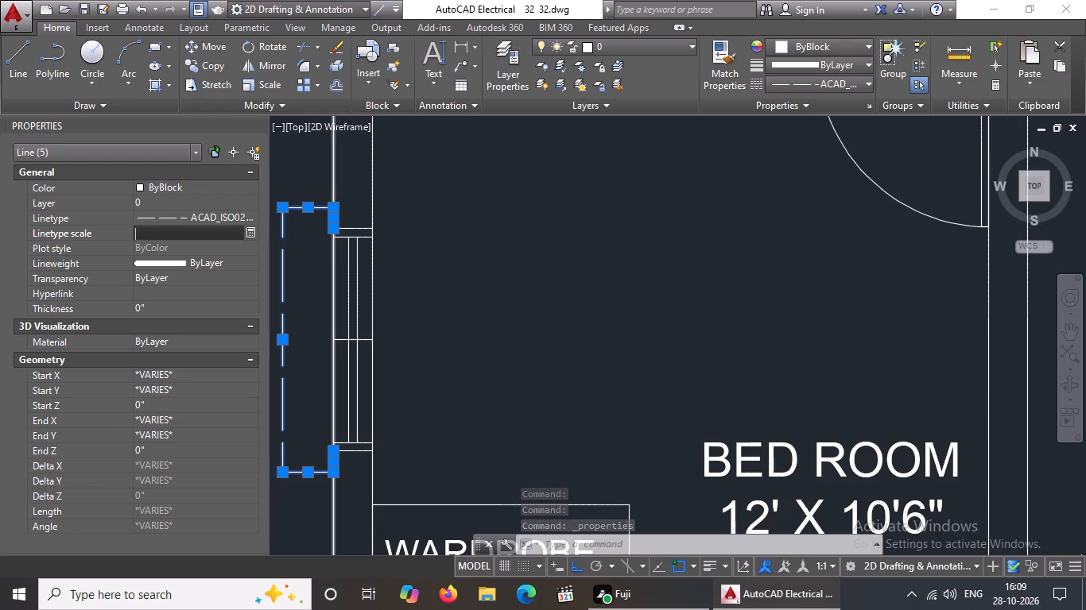
{"action": "key", "text": "2"}
{"action": "key", "text": "Return"}
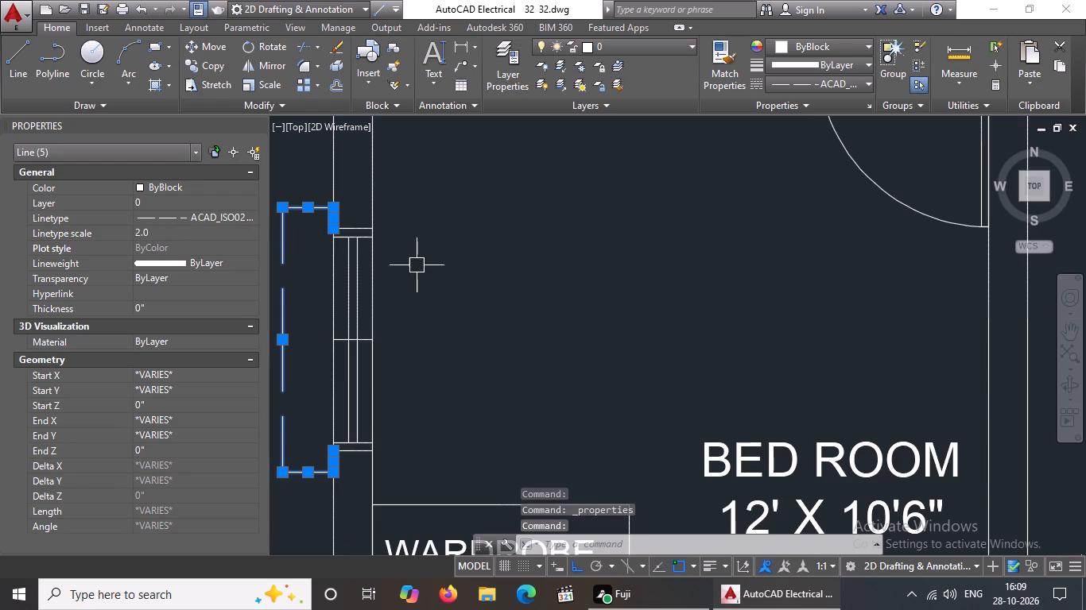
{"action": "left_click", "coordinate": [255, 121]}
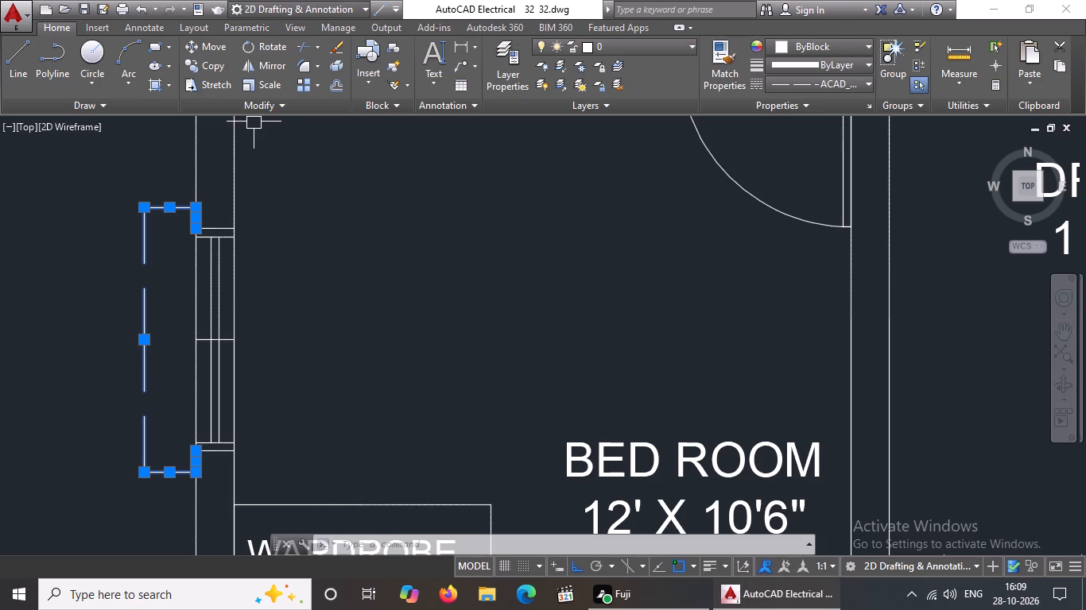
{"action": "key", "text": "Escape"}
Copy the W label from the ground floor hall's lower window into the first floor 12' X 10'6" bedroom window's projection outline, with Ortho off.
{"action": "scroll", "coordinate": [272, 195], "scroll_direction": "down", "scroll_amount": 4}
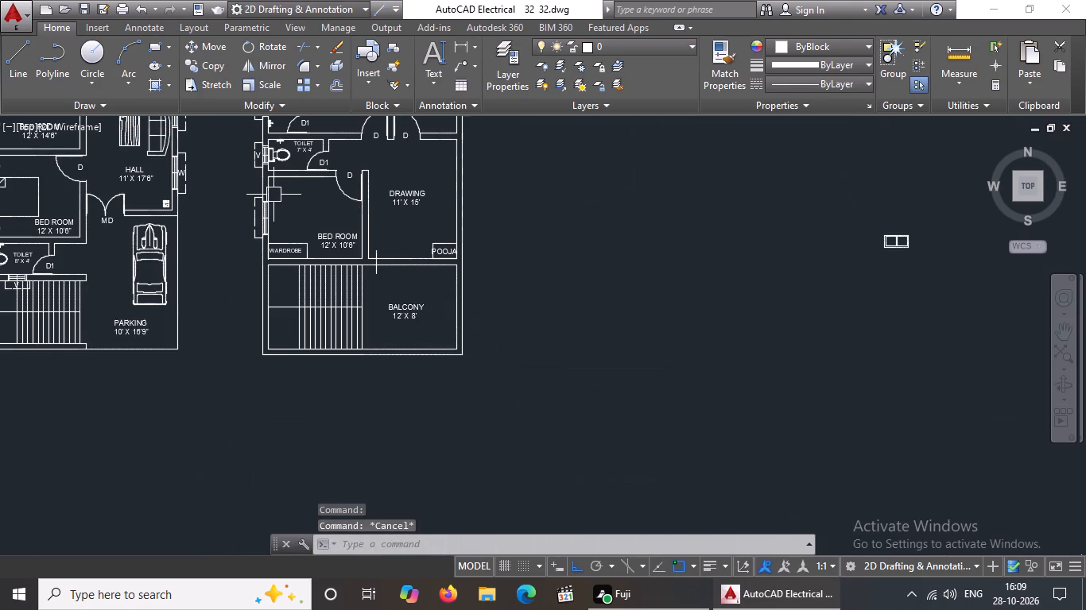
{"action": "middle_click_drag", "start_coordinate": [312, 203], "coordinate": [365, 308]}
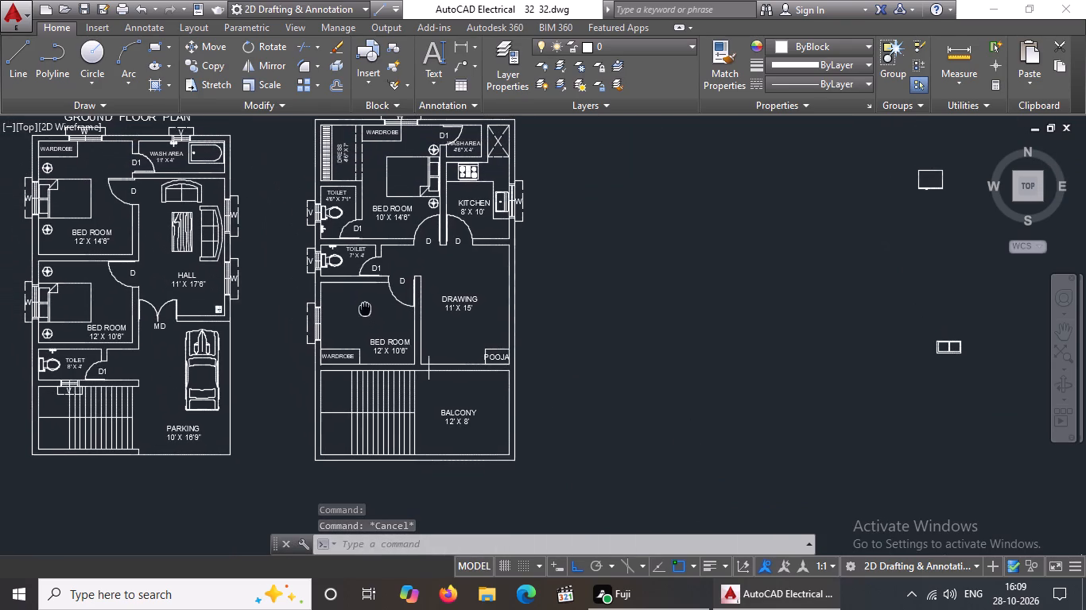
{"action": "scroll", "coordinate": [68, 322], "scroll_direction": "up", "scroll_amount": 1}
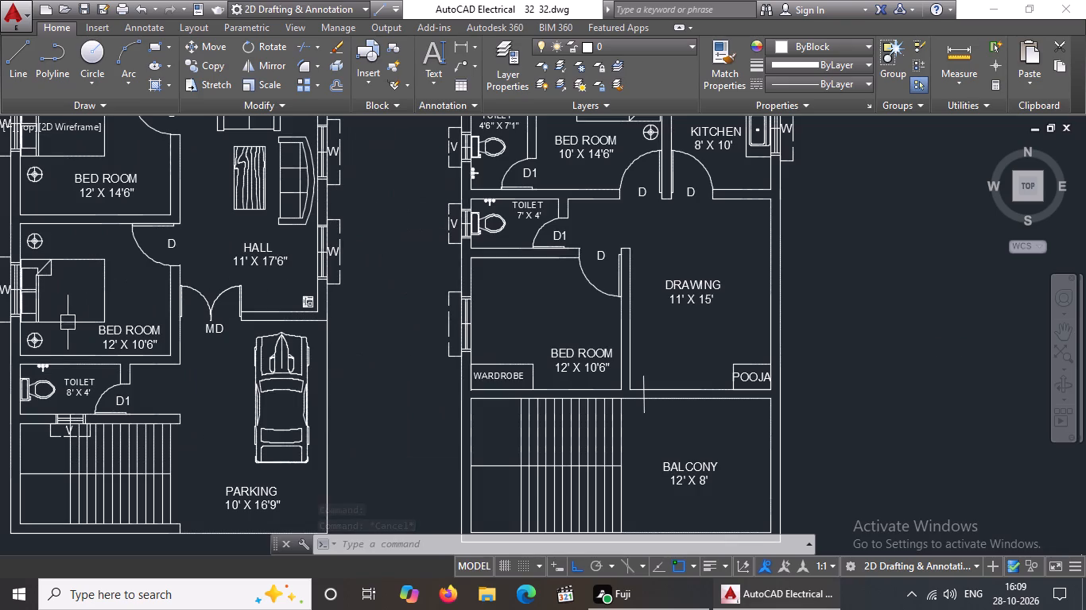
{"action": "scroll", "coordinate": [451, 239], "scroll_direction": "down", "scroll_amount": 1}
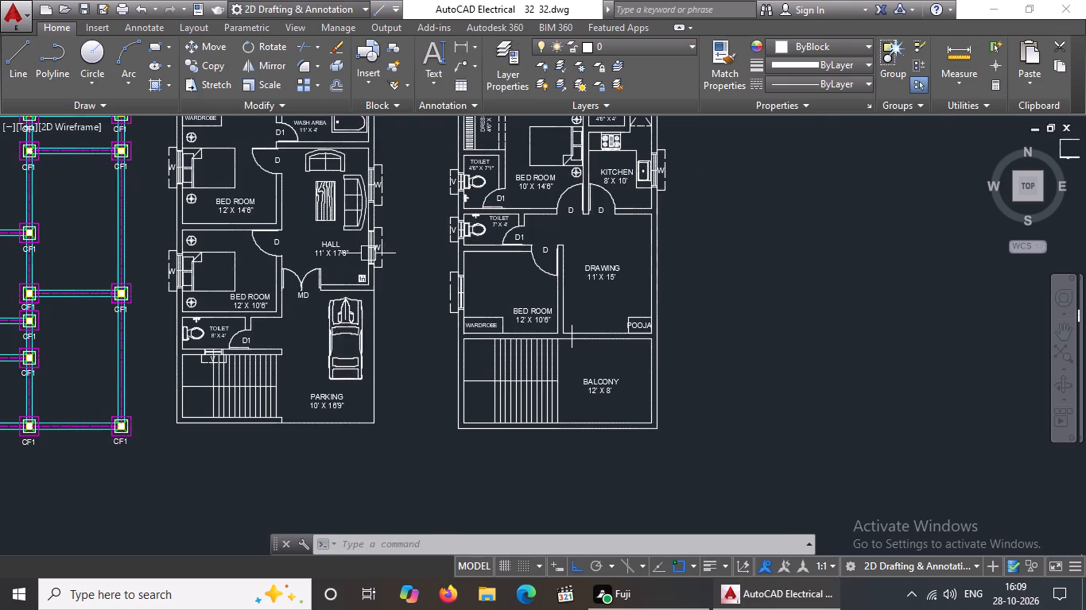
{"action": "scroll", "coordinate": [394, 242], "scroll_direction": "up", "scroll_amount": 5}
{"action": "left_click", "coordinate": [374, 222]}
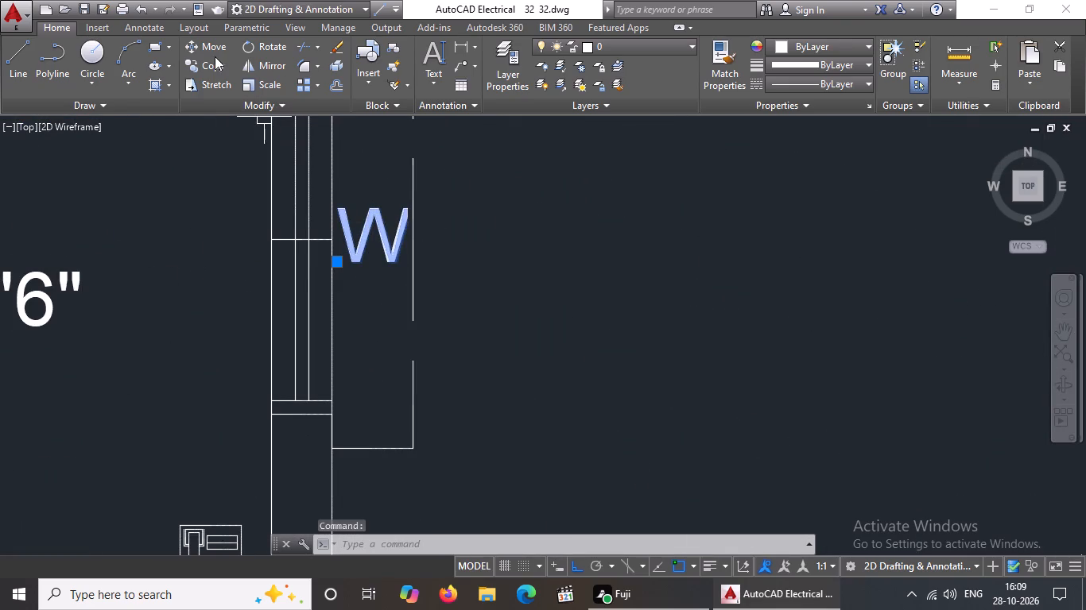
{"action": "left_click", "coordinate": [214, 61]}
{"action": "left_click", "coordinate": [374, 215]}
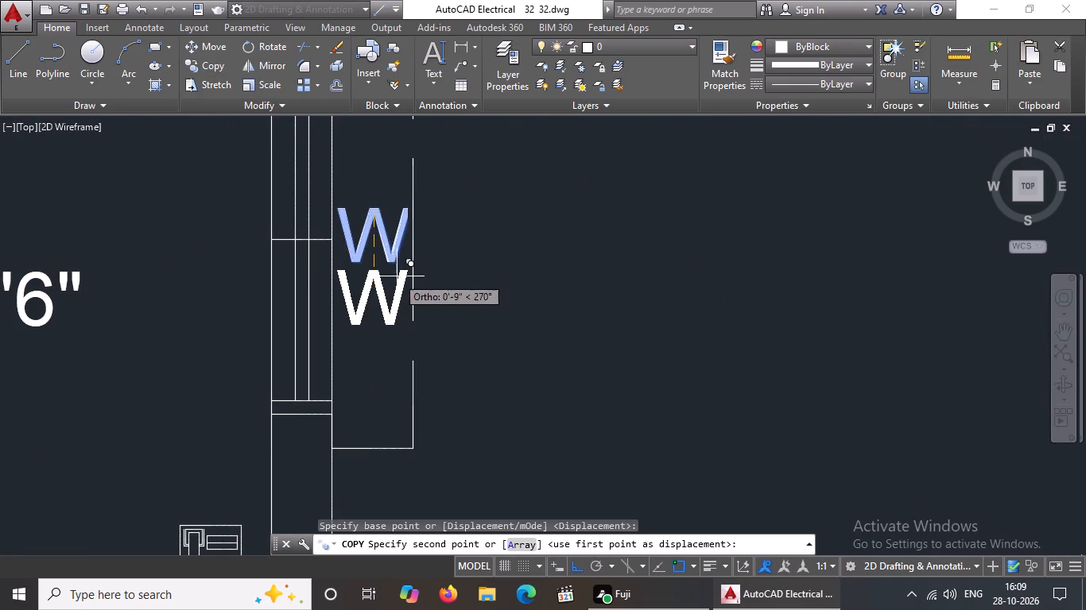
{"action": "scroll", "coordinate": [401, 273], "scroll_direction": "down", "scroll_amount": 4}
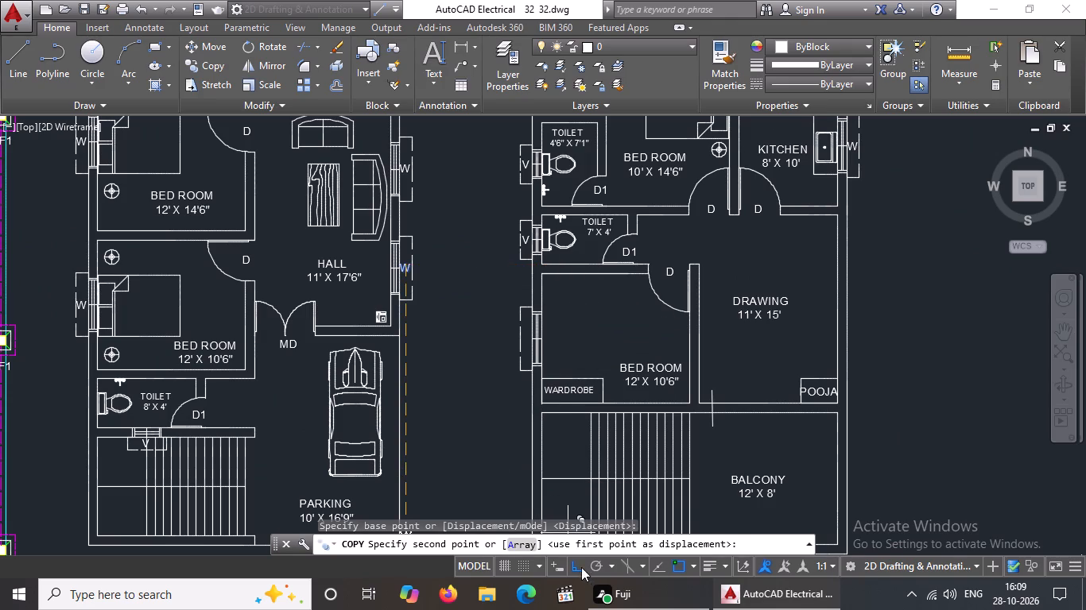
{"action": "left_click", "coordinate": [581, 567]}
{"action": "scroll", "coordinate": [545, 357], "scroll_direction": "up", "scroll_amount": 3}
{"action": "scroll", "coordinate": [481, 278], "scroll_direction": "up", "scroll_amount": 2}
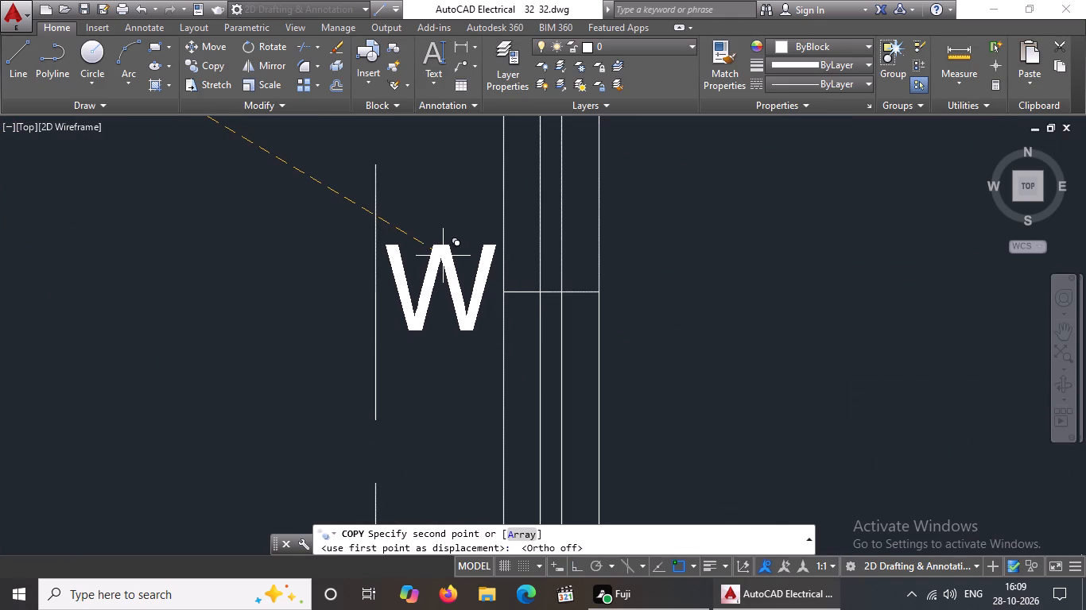
{"action": "left_click", "coordinate": [443, 255]}
{"action": "scroll", "coordinate": [637, 232], "scroll_direction": "down", "scroll_amount": 4}
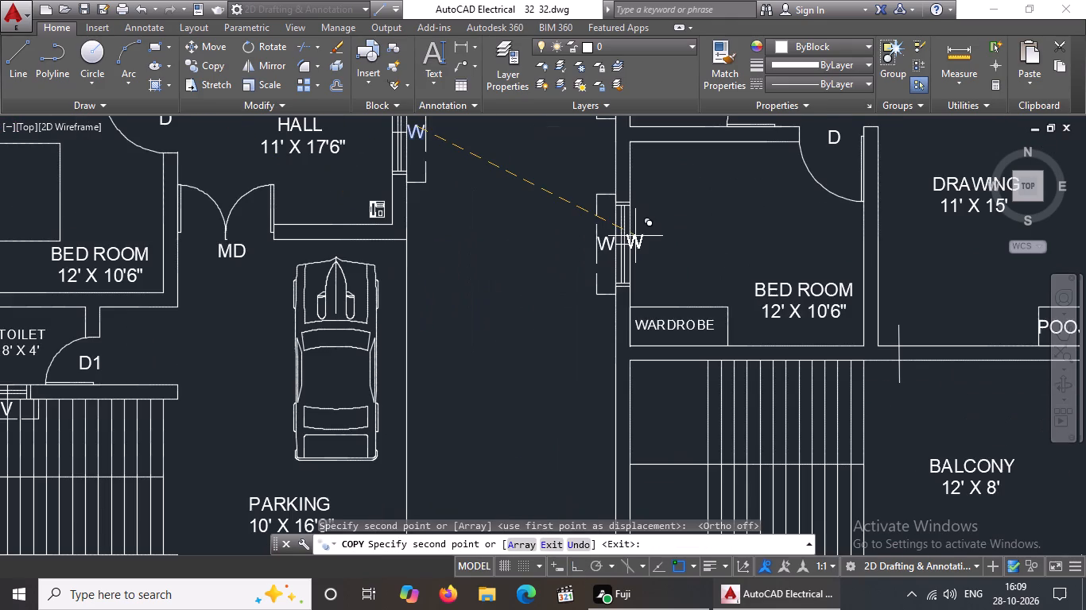
{"action": "key", "text": "Escape"}
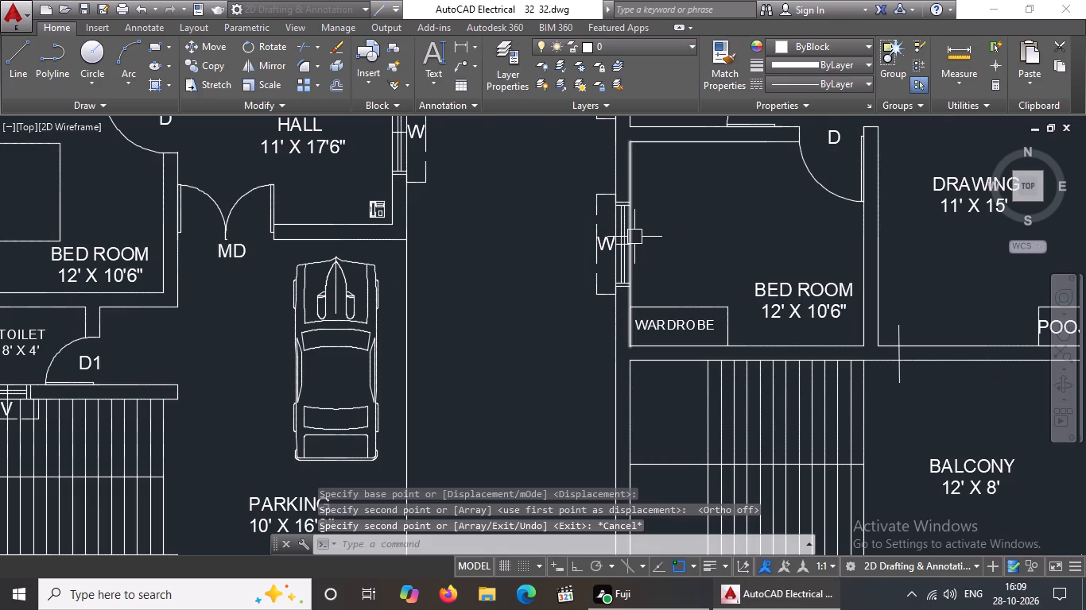
Copy the bed from the ground floor 12' X 10'6" bedroom to the first floor 12' X 10'6" bedroom, with its headboard centred at the window.
{"action": "scroll", "coordinate": [634, 237], "scroll_direction": "down", "scroll_amount": 4}
{"action": "scroll", "coordinate": [529, 192], "scroll_direction": "up", "scroll_amount": 2}
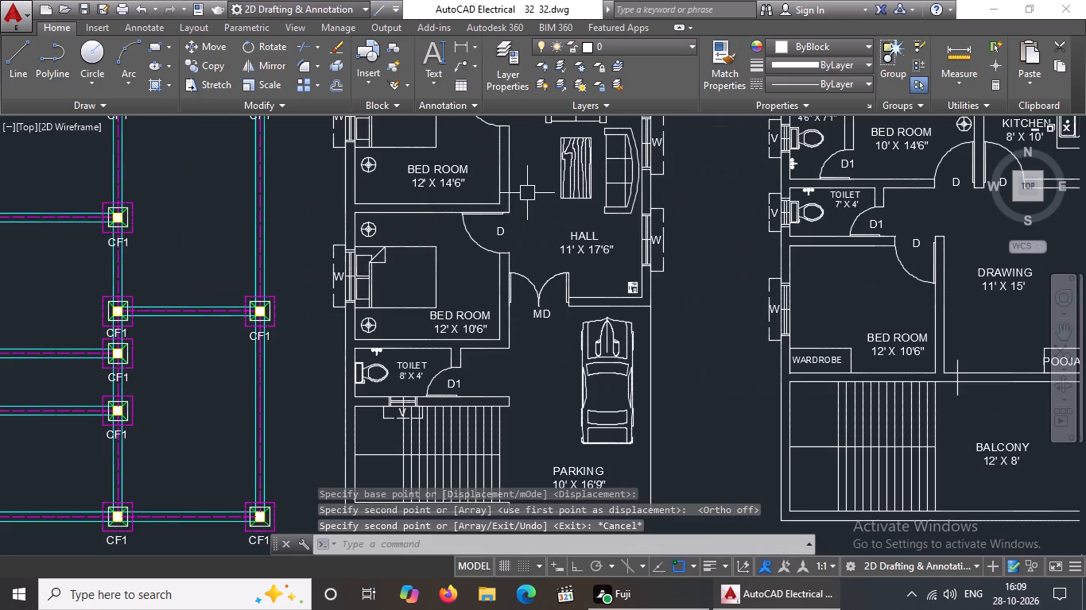
{"action": "left_click", "coordinate": [380, 273]}
{"action": "left_click", "coordinate": [388, 288]}
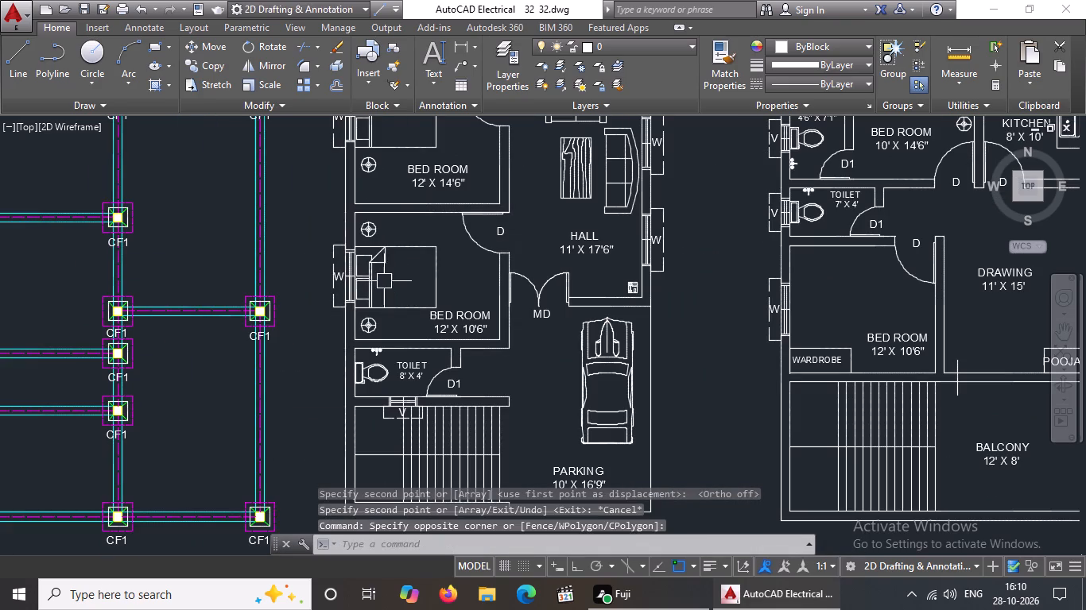
{"action": "left_click", "coordinate": [375, 272]}
{"action": "left_click", "coordinate": [210, 57]}
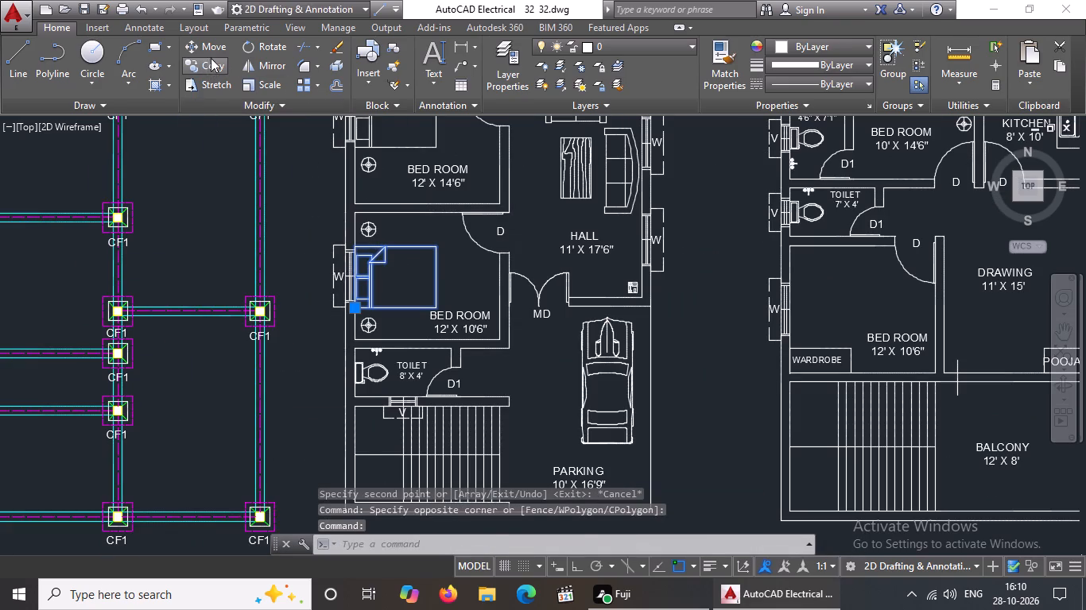
{"action": "scroll", "coordinate": [363, 278], "scroll_direction": "up", "scroll_amount": 3}
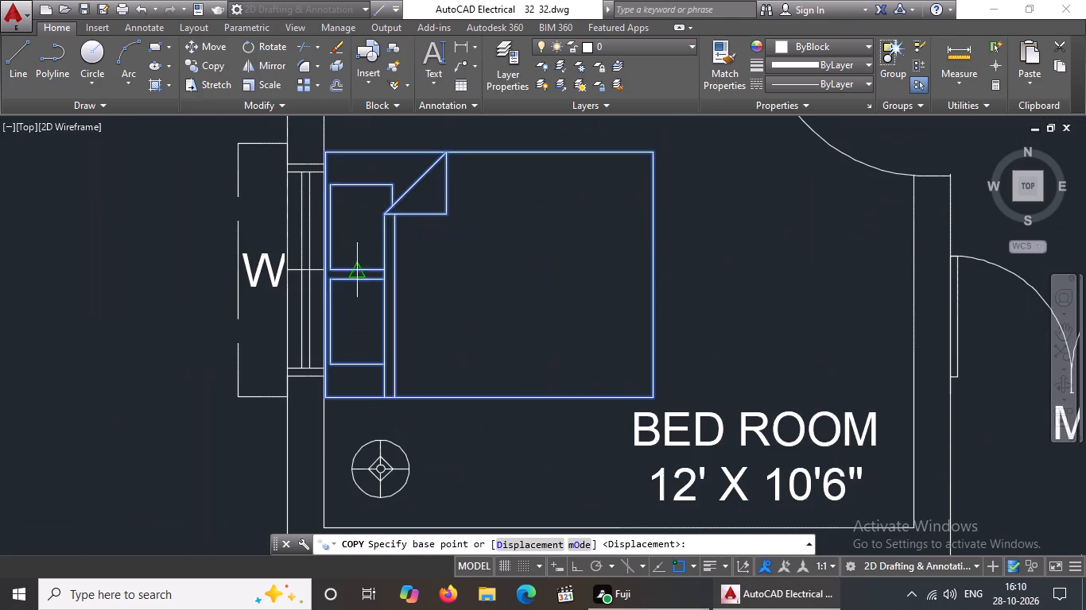
{"action": "left_click_drag", "start_coordinate": [328, 269], "coordinate": [338, 268]}
{"action": "scroll", "coordinate": [585, 256], "scroll_direction": "down", "scroll_amount": 3}
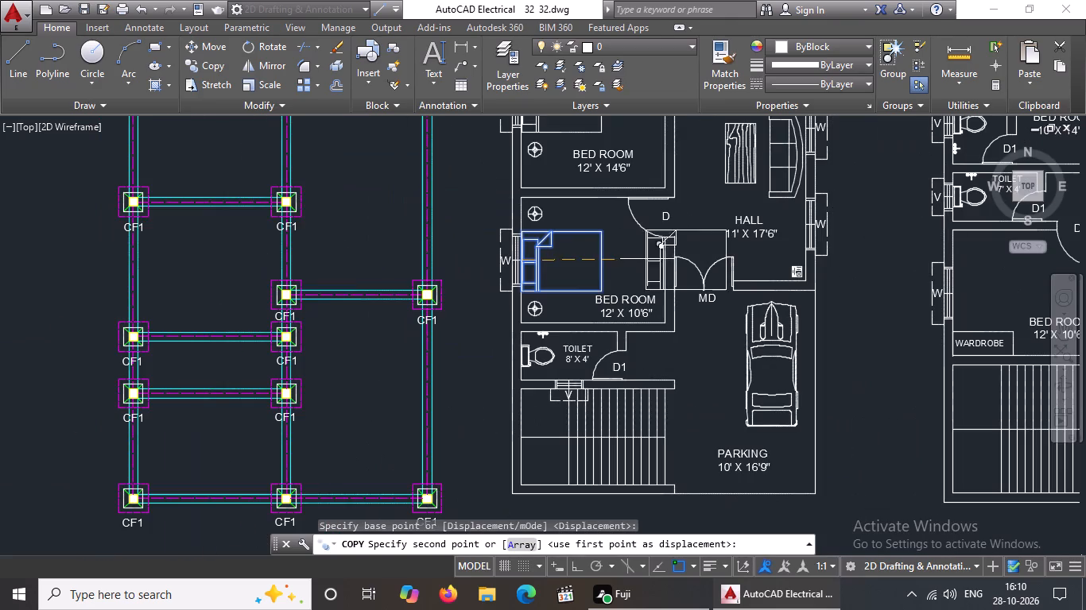
{"action": "scroll", "coordinate": [643, 245], "scroll_direction": "down", "scroll_amount": 1}
{"action": "scroll", "coordinate": [860, 272], "scroll_direction": "up", "scroll_amount": 2}
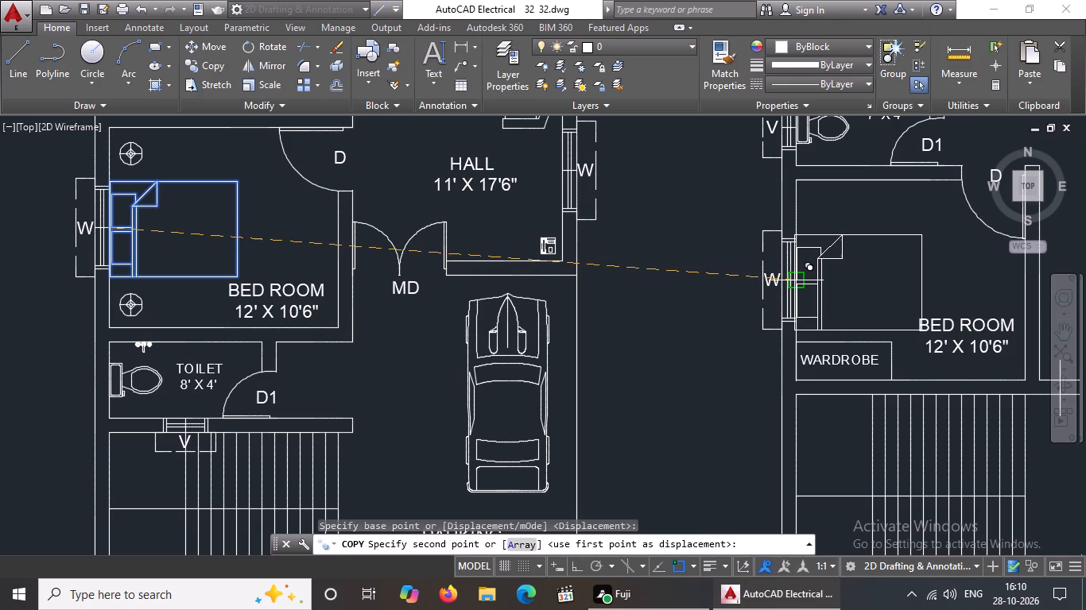
{"action": "scroll", "coordinate": [803, 276], "scroll_direction": "up", "scroll_amount": 3}
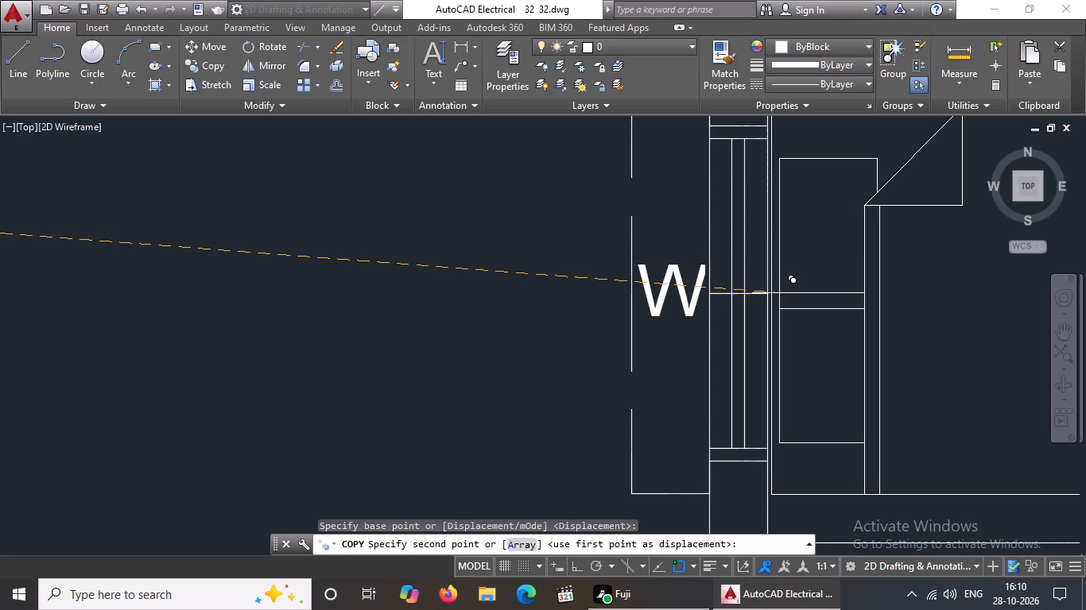
{"action": "left_click", "coordinate": [779, 293]}
{"action": "scroll", "coordinate": [789, 282], "scroll_direction": "down", "scroll_amount": 5}
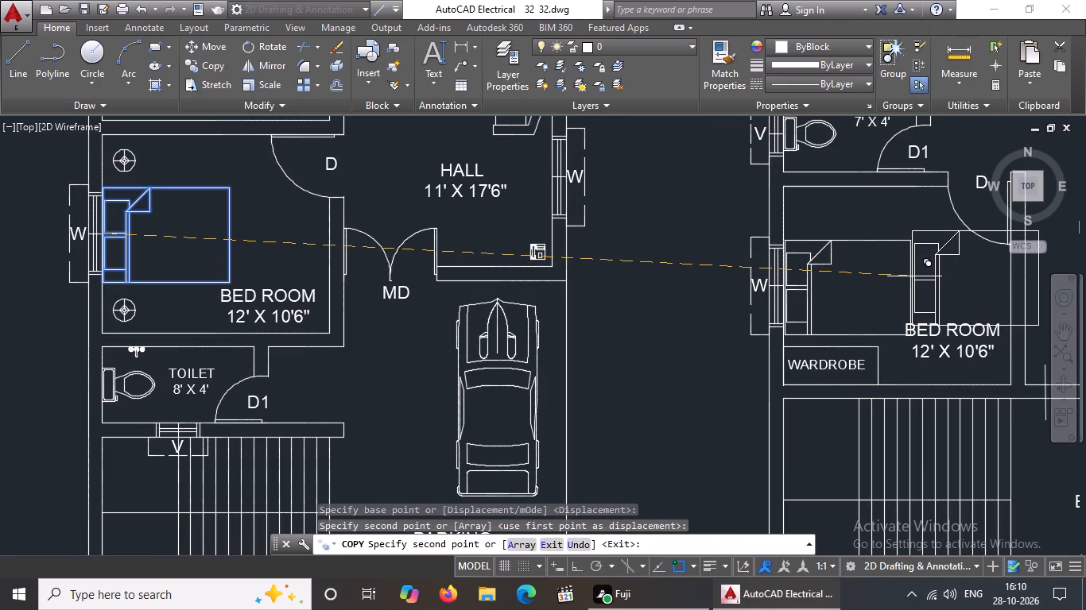
{"action": "key", "text": "Escape"}
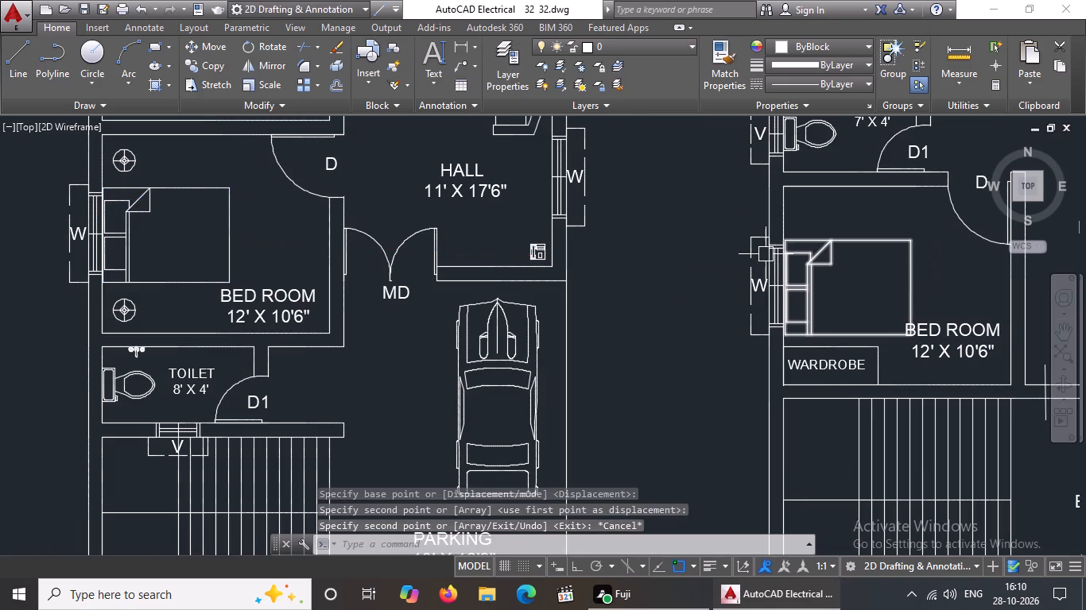
Copy the round lamp symbol above the ground floor bedroom's bed to the matching spot above the first floor bedroom's new bed.
{"action": "left_click", "coordinate": [131, 158]}
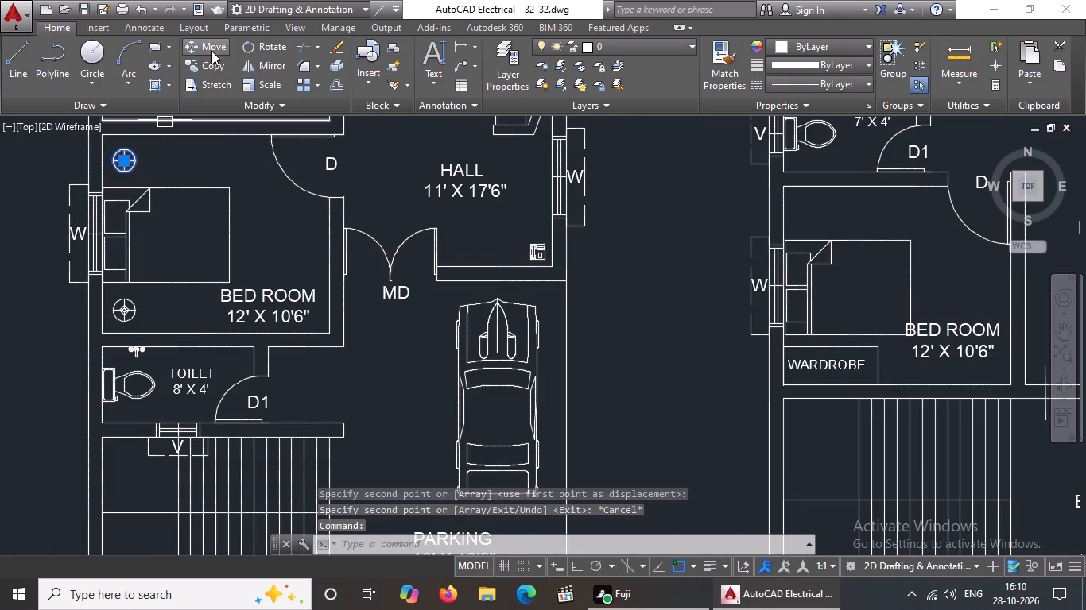
{"action": "left_click", "coordinate": [209, 65]}
{"action": "left_click_drag", "start_coordinate": [122, 154], "coordinate": [137, 158]}
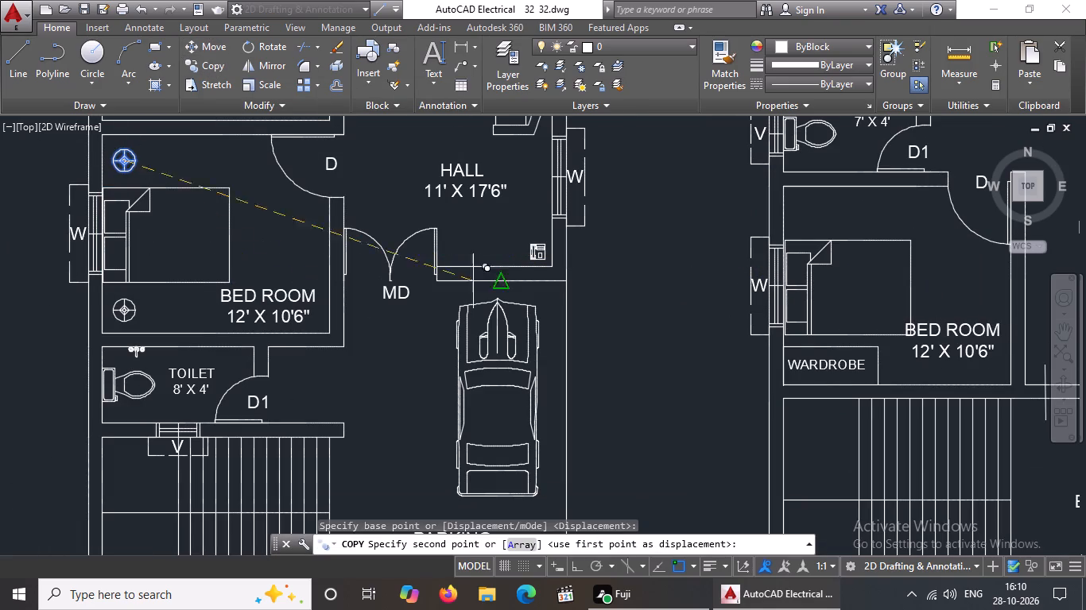
{"action": "left_click", "coordinate": [805, 214]}
{"action": "key", "text": "Escape"}
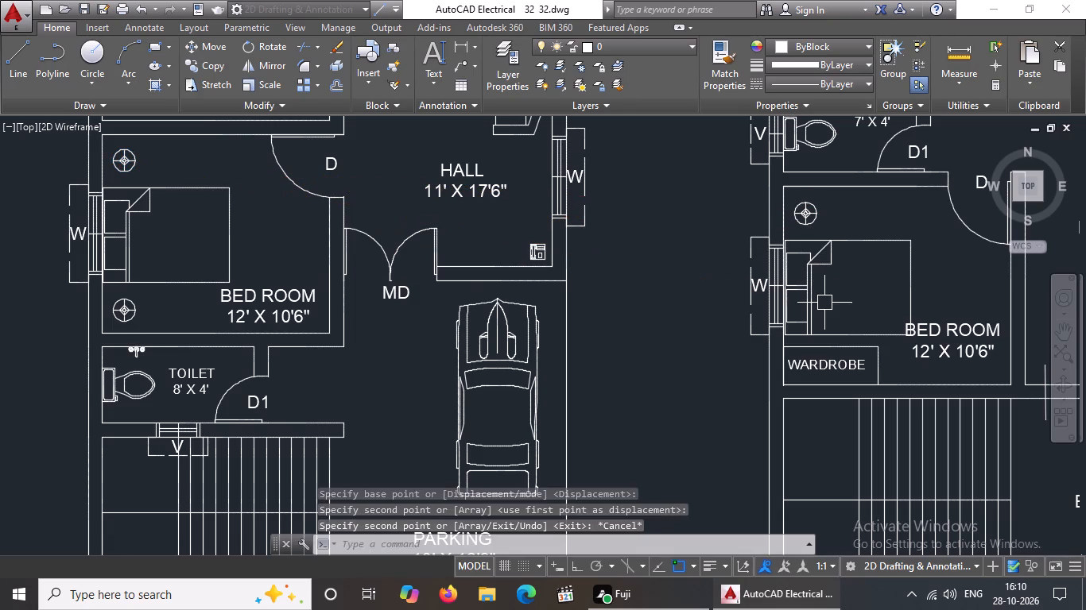
Move the first floor BED ROOM 12' X 10'6" label up and slightly outward so it sits clear of the bed's foot.
{"action": "left_click", "coordinate": [959, 342]}
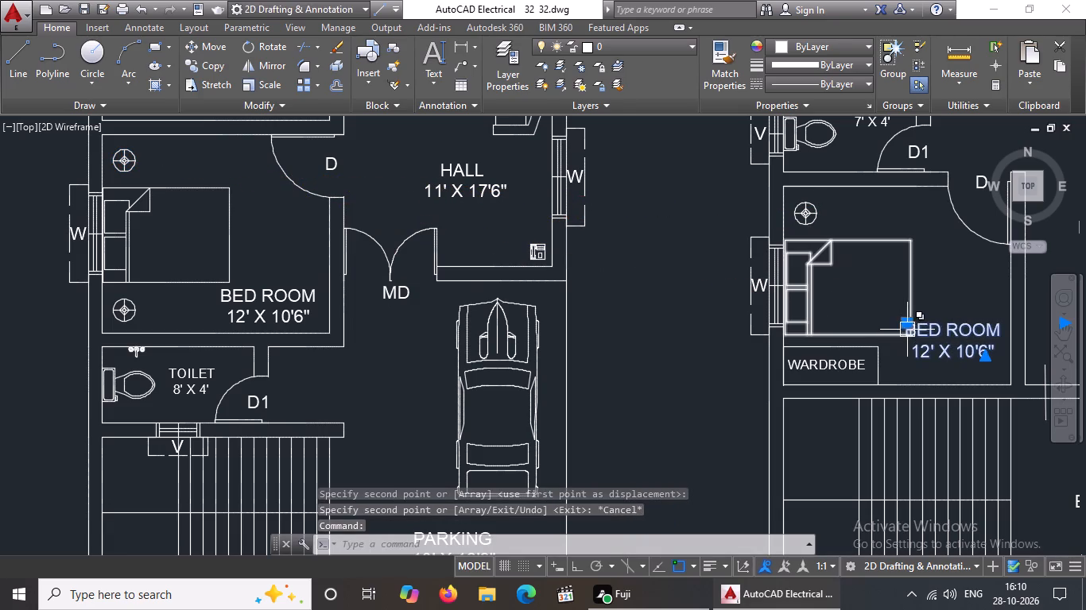
{"action": "left_click", "coordinate": [908, 323]}
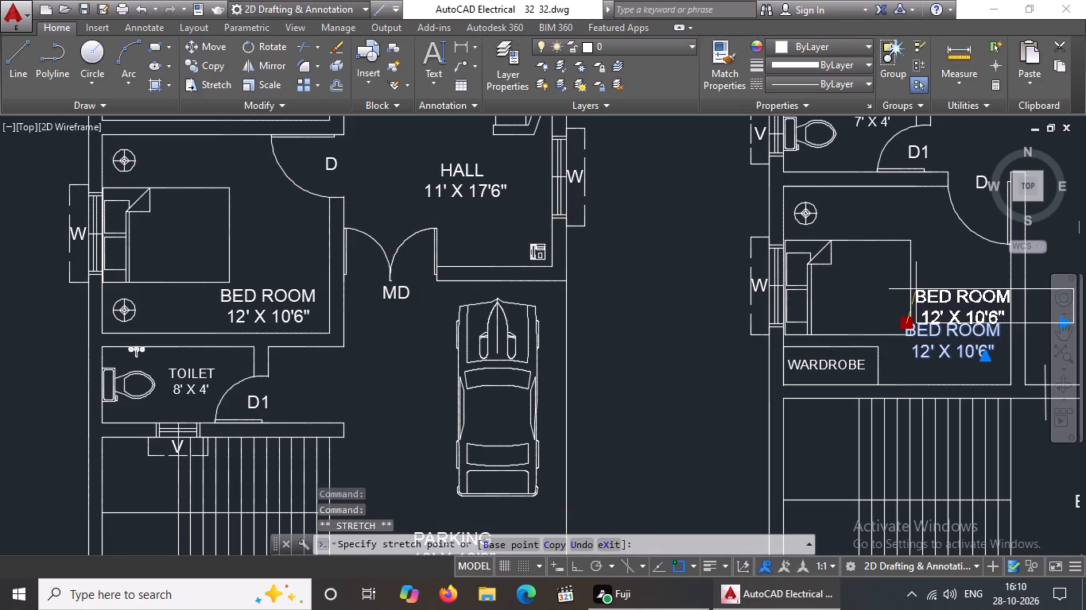
{"action": "double_click", "coordinate": [916, 288]}
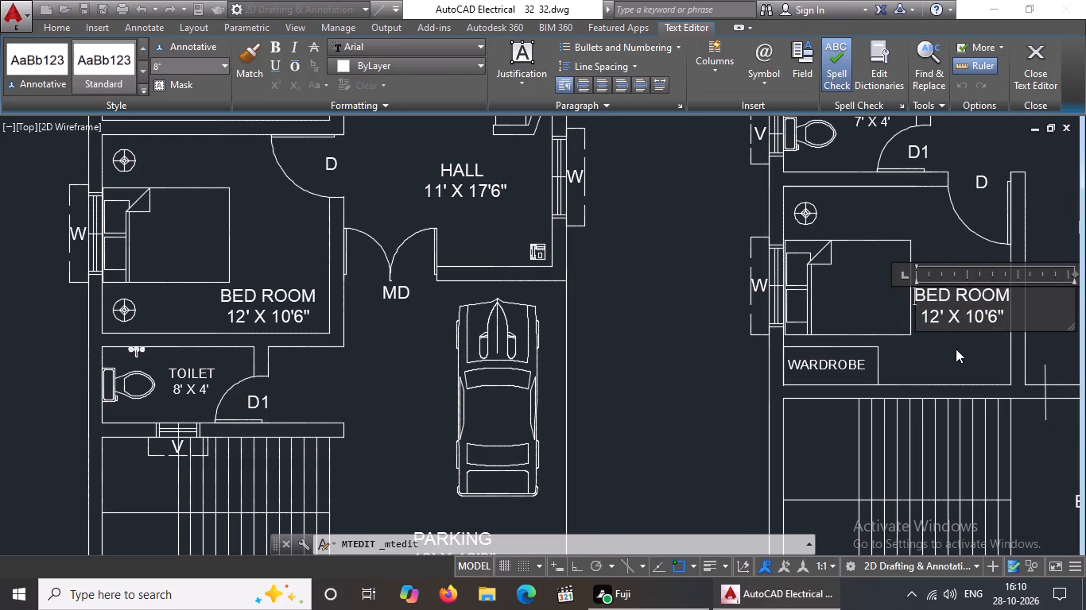
{"action": "key", "text": "Escape"}
{"action": "scroll", "coordinate": [955, 349], "scroll_direction": "down", "scroll_amount": 3}
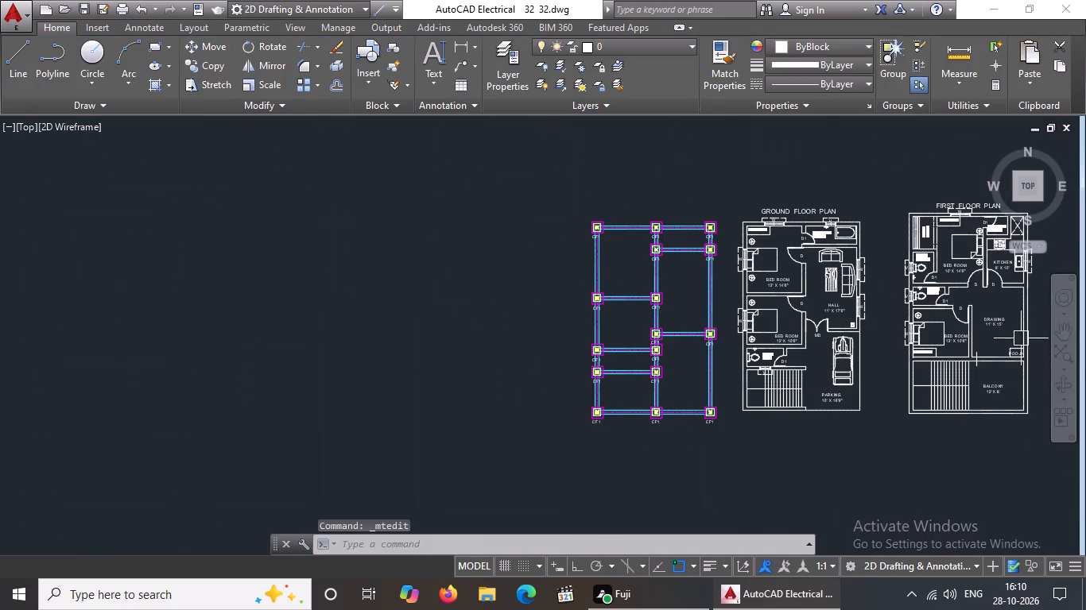
Delete the stray short vertical line crossing the wall between the first floor drawing room and the balcony.
{"action": "scroll", "coordinate": [1022, 331], "scroll_direction": "up", "scroll_amount": 2}
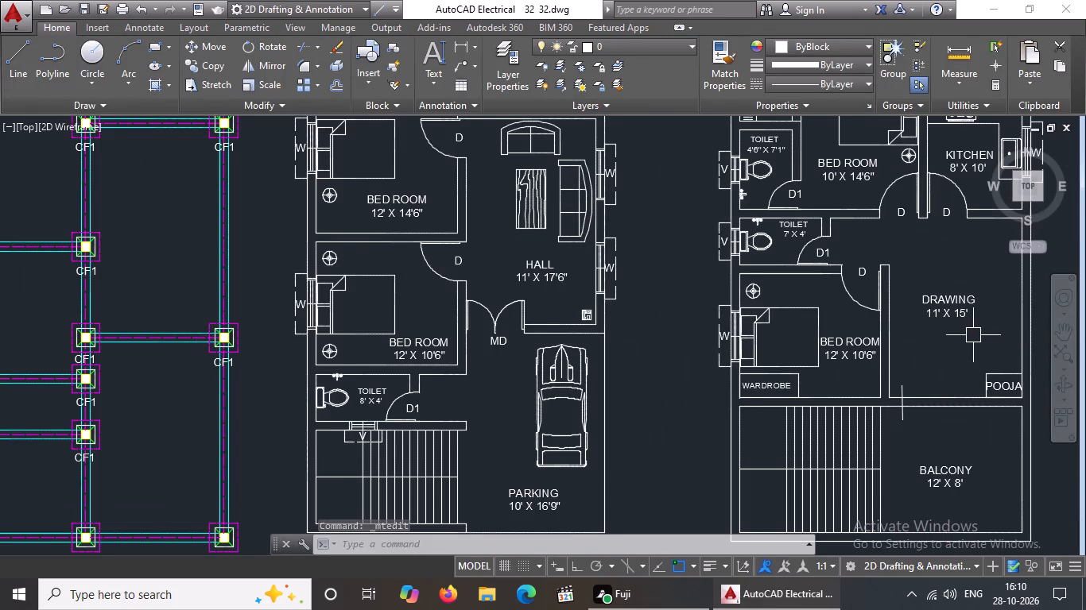
{"action": "middle_click", "coordinate": [967, 335]}
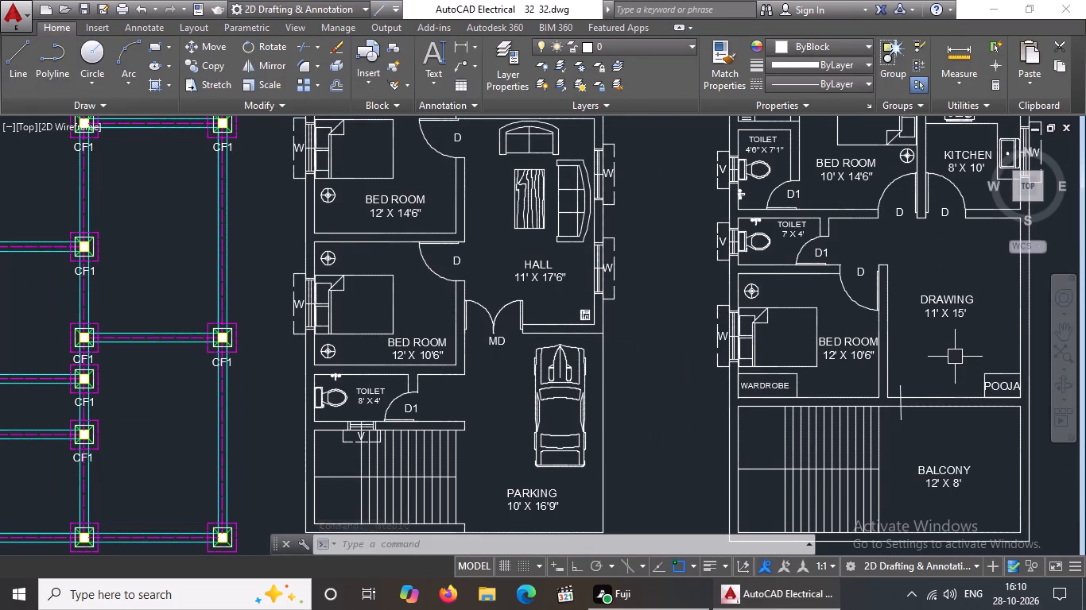
{"action": "middle_click_drag", "start_coordinate": [960, 353], "coordinate": [753, 368]}
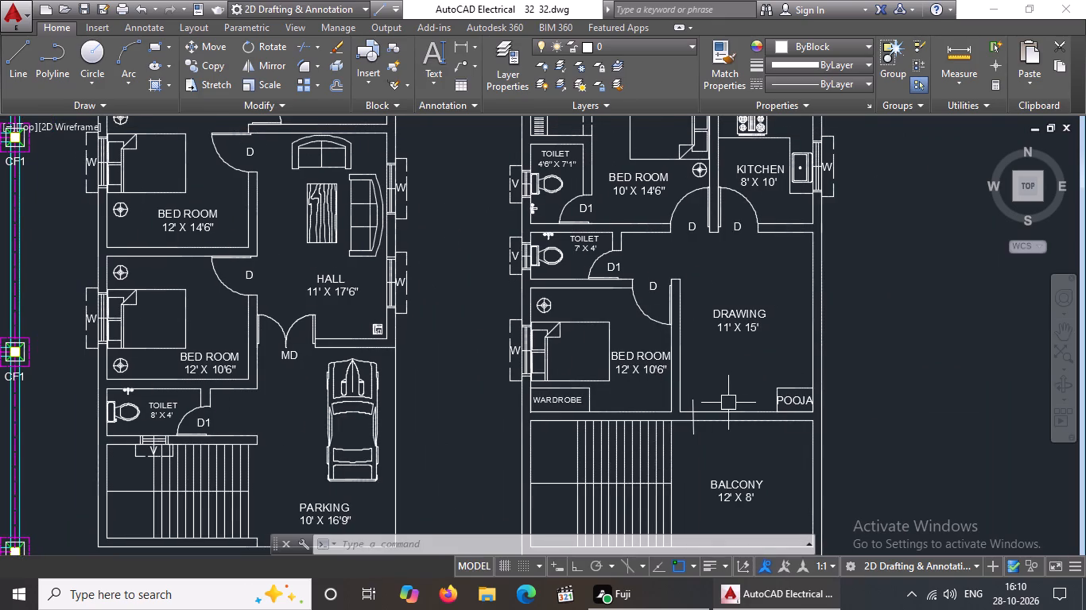
{"action": "scroll", "coordinate": [728, 402], "scroll_direction": "down", "scroll_amount": 2}
{"action": "scroll", "coordinate": [717, 417], "scroll_direction": "up", "scroll_amount": 4}
{"action": "left_click", "coordinate": [704, 394]}
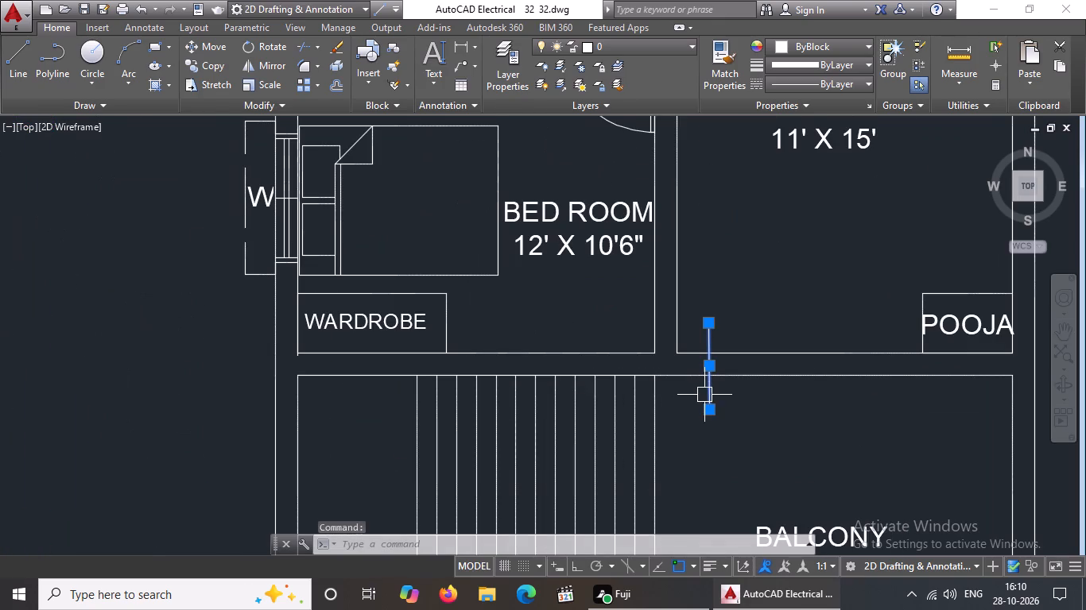
{"action": "key", "text": "Delete"}
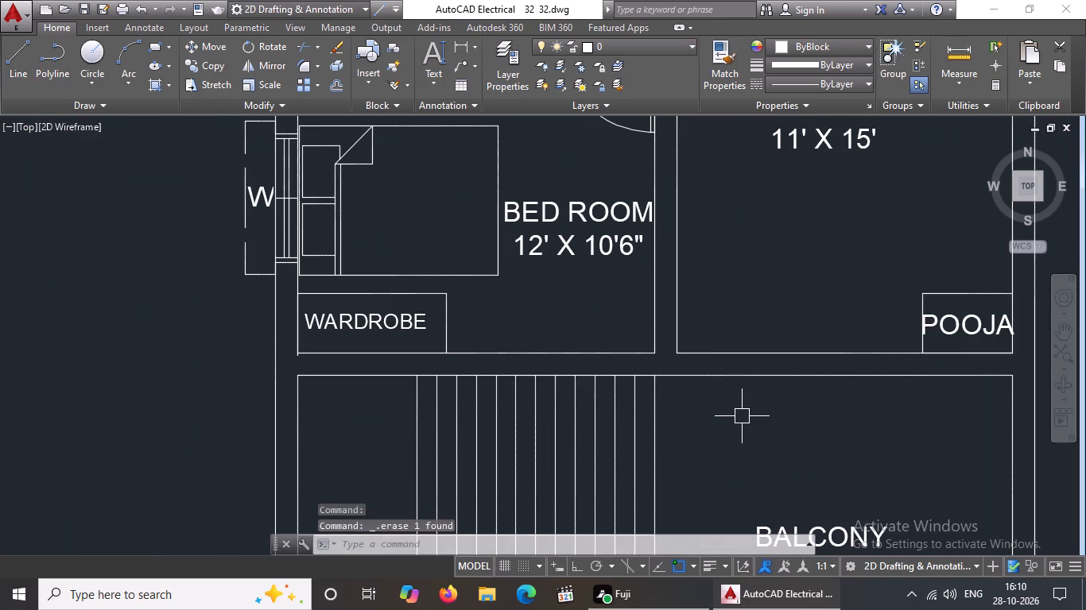
Extend the drawing room's bedroom-side wall line down to the balcony's upper wall line.
{"action": "type", "text": "EX"}
{"action": "key", "text": "space"}
{"action": "key", "text": "space"}
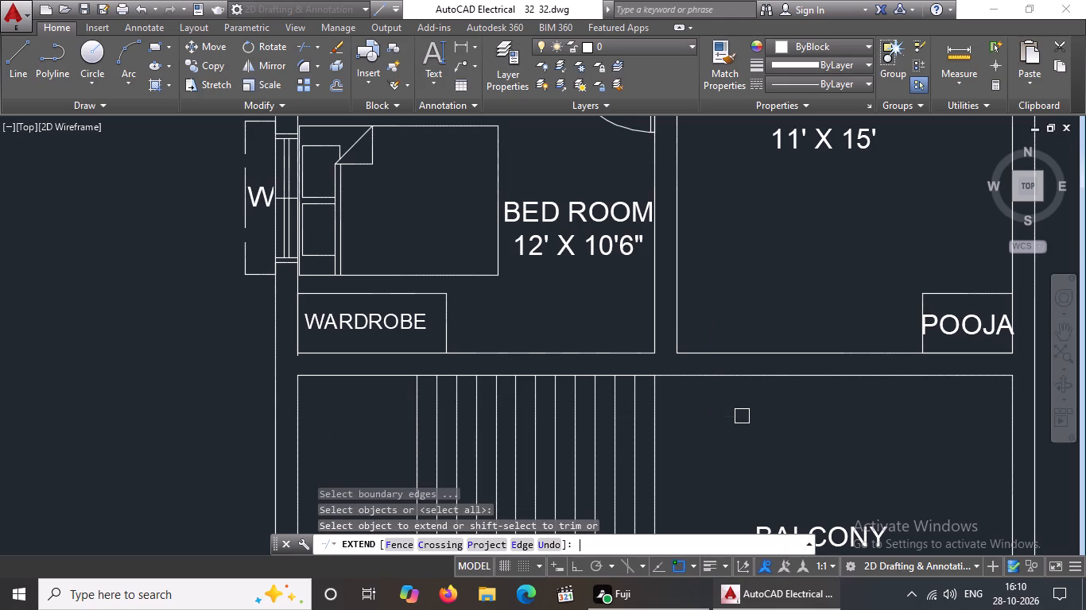
{"action": "left_click", "coordinate": [681, 338]}
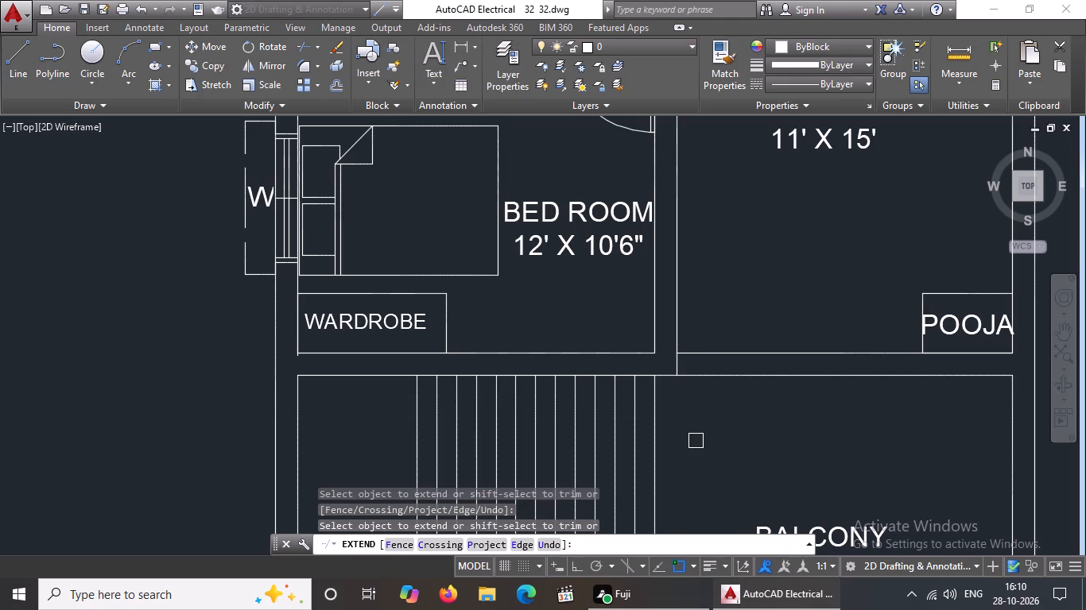
{"action": "key", "text": "Escape"}
Copy the MD double door and its label from the ground floor hall to the first floor drawing room's balcony wall, starting at the bedroom-side wall corner.
{"action": "scroll", "coordinate": [711, 435], "scroll_direction": "down", "scroll_amount": 3}
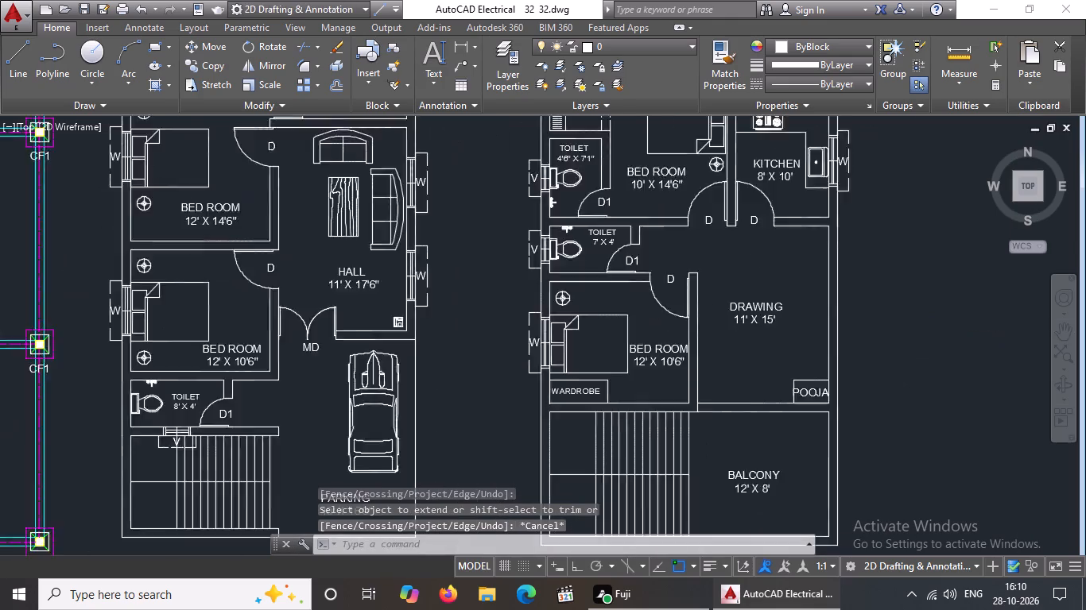
{"action": "scroll", "coordinate": [460, 415], "scroll_direction": "up", "scroll_amount": 3}
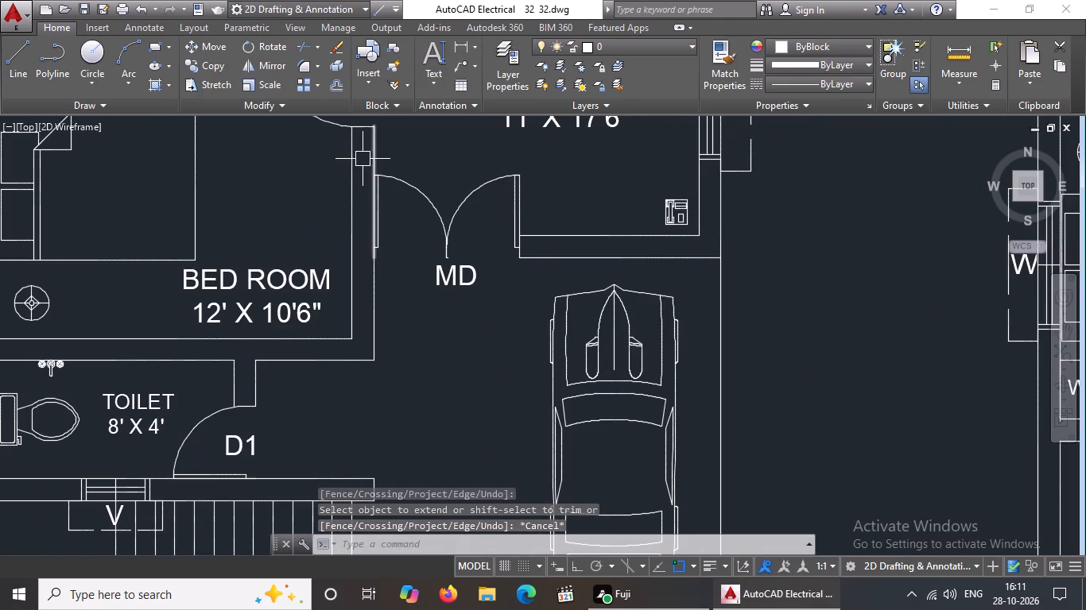
{"action": "left_click", "coordinate": [361, 160]}
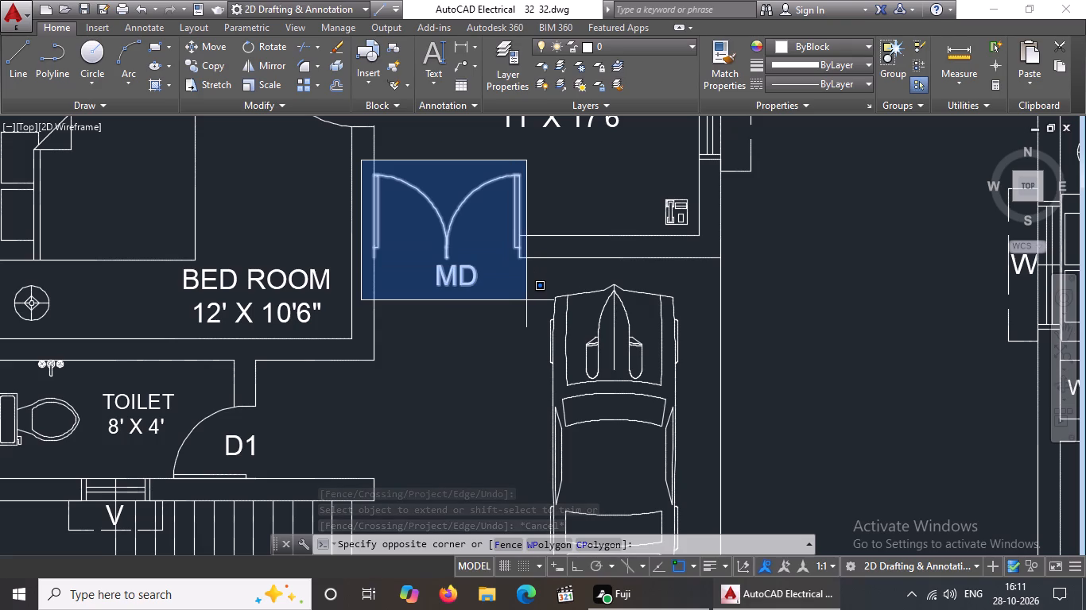
{"action": "left_click", "coordinate": [526, 300]}
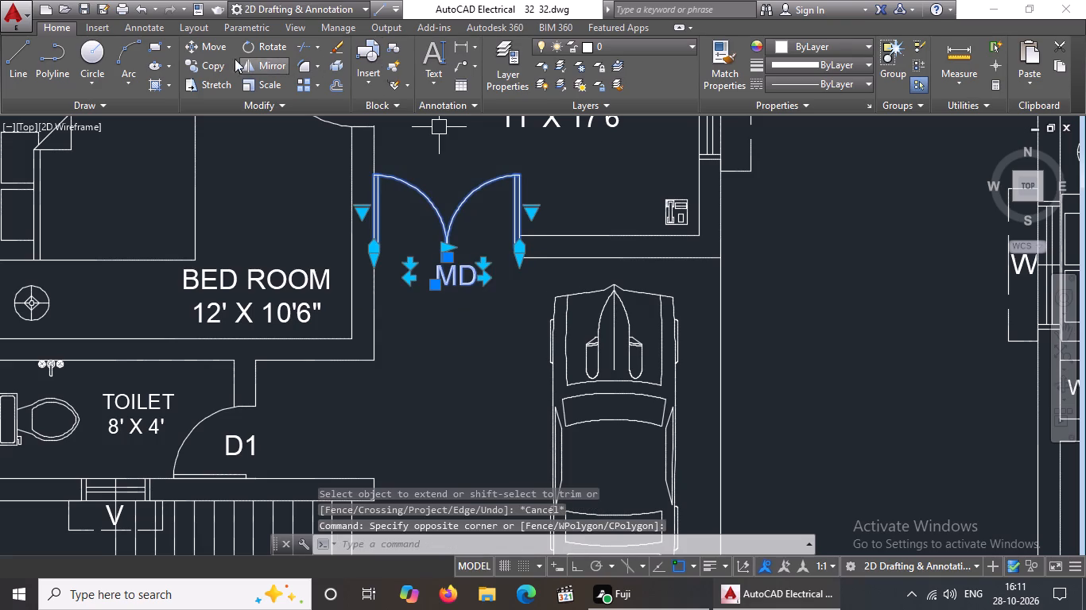
{"action": "left_click", "coordinate": [210, 62]}
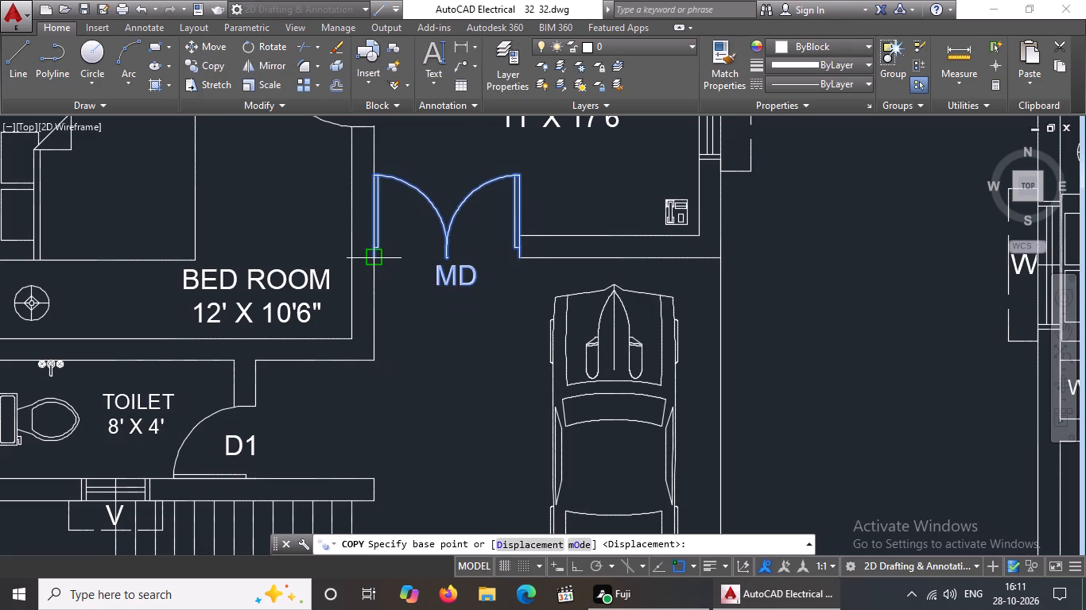
{"action": "left_click", "coordinate": [374, 258]}
{"action": "scroll", "coordinate": [401, 287], "scroll_direction": "down", "scroll_amount": 2}
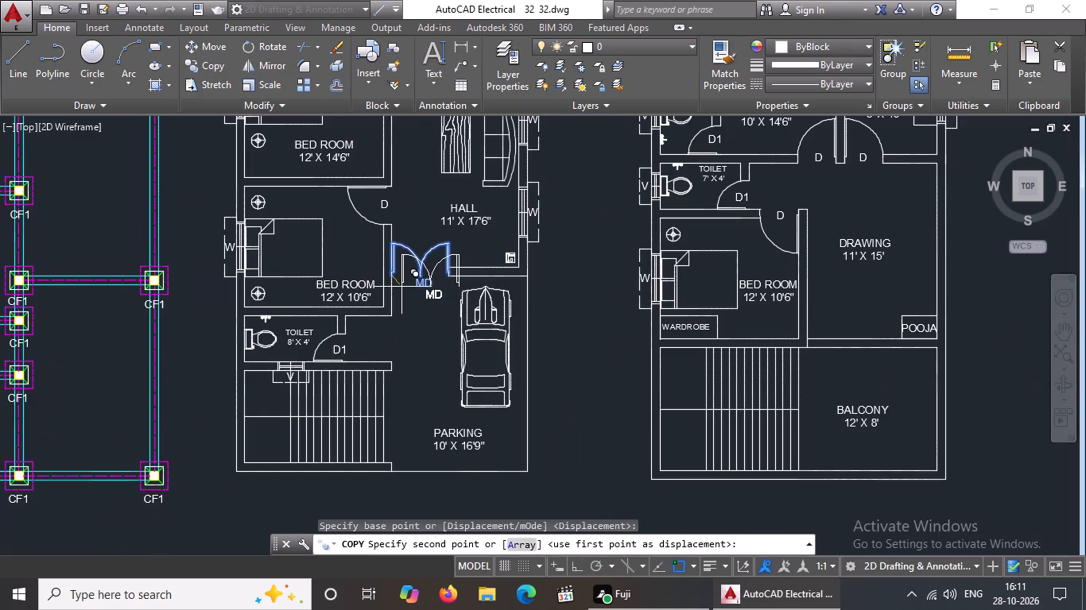
{"action": "scroll", "coordinate": [401, 287], "scroll_direction": "down", "scroll_amount": 1}
{"action": "scroll", "coordinate": [647, 307], "scroll_direction": "up", "scroll_amount": 5}
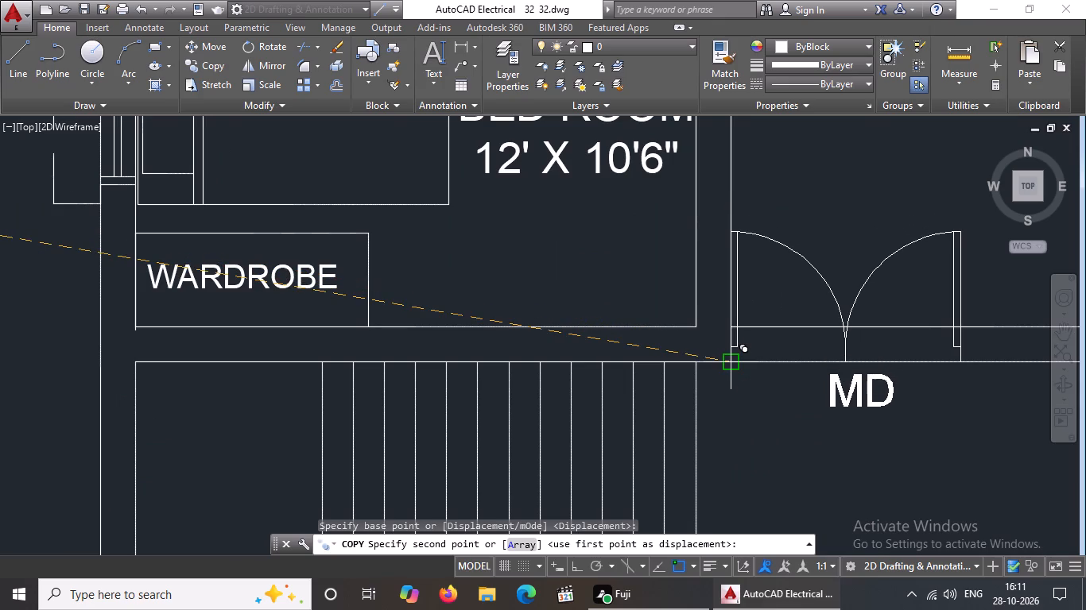
{"action": "left_click", "coordinate": [730, 363]}
{"action": "scroll", "coordinate": [729, 365], "scroll_direction": "down", "scroll_amount": 8}
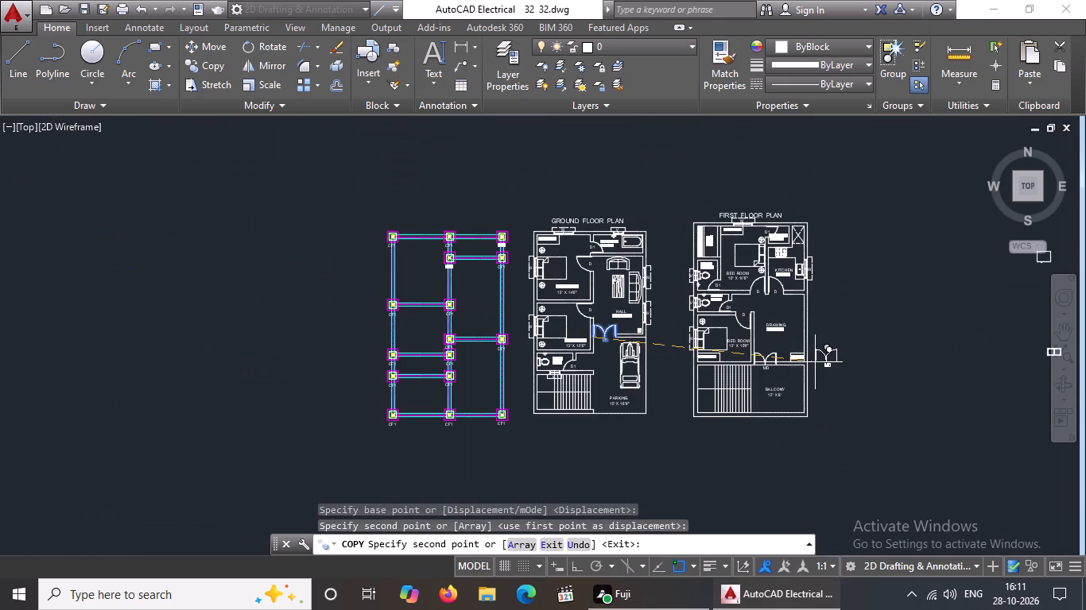
{"action": "key", "text": "Escape"}
Trim the drawing room's balcony wall lines across the bedroom-side leaf of the new MD door.
{"action": "type", "text": "TR"}
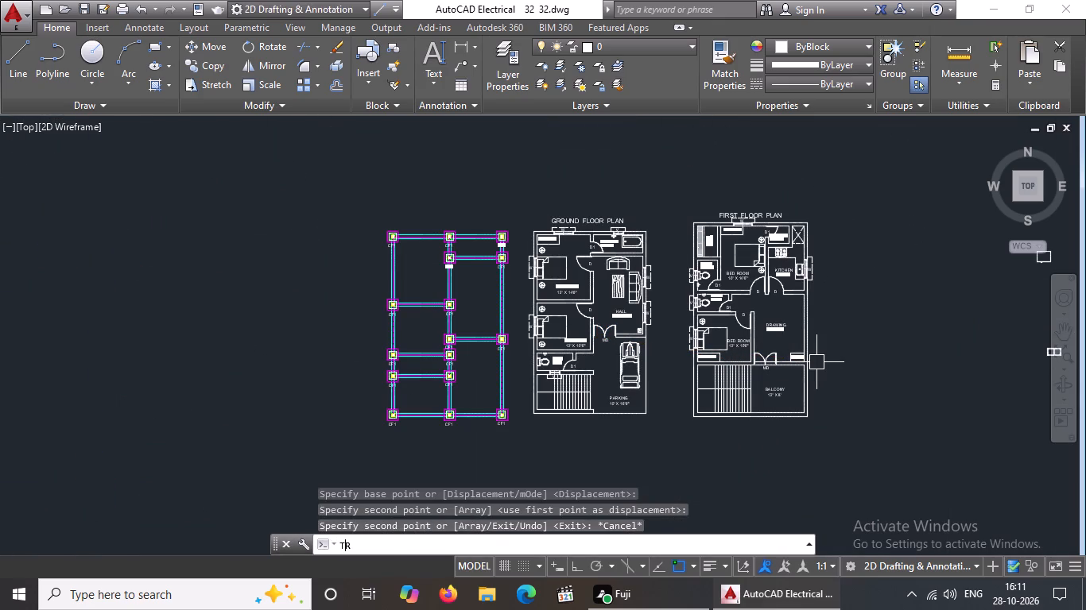
{"action": "key", "text": "Return"}
{"action": "key", "text": "Return"}
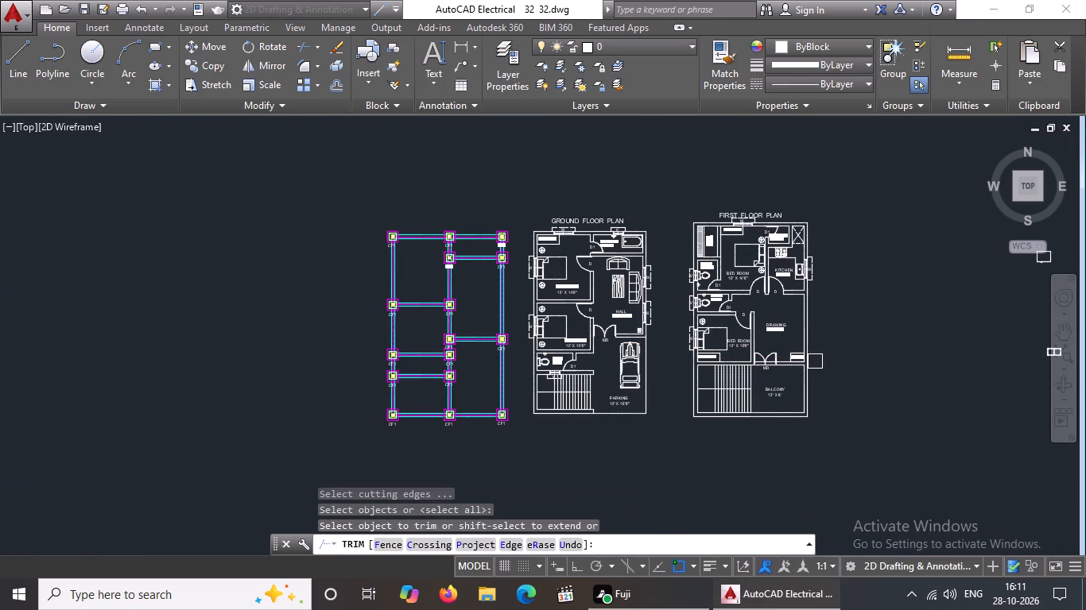
{"action": "scroll", "coordinate": [778, 365], "scroll_direction": "up", "scroll_amount": 6}
{"action": "scroll", "coordinate": [555, 338], "scroll_direction": "up", "scroll_amount": 4}
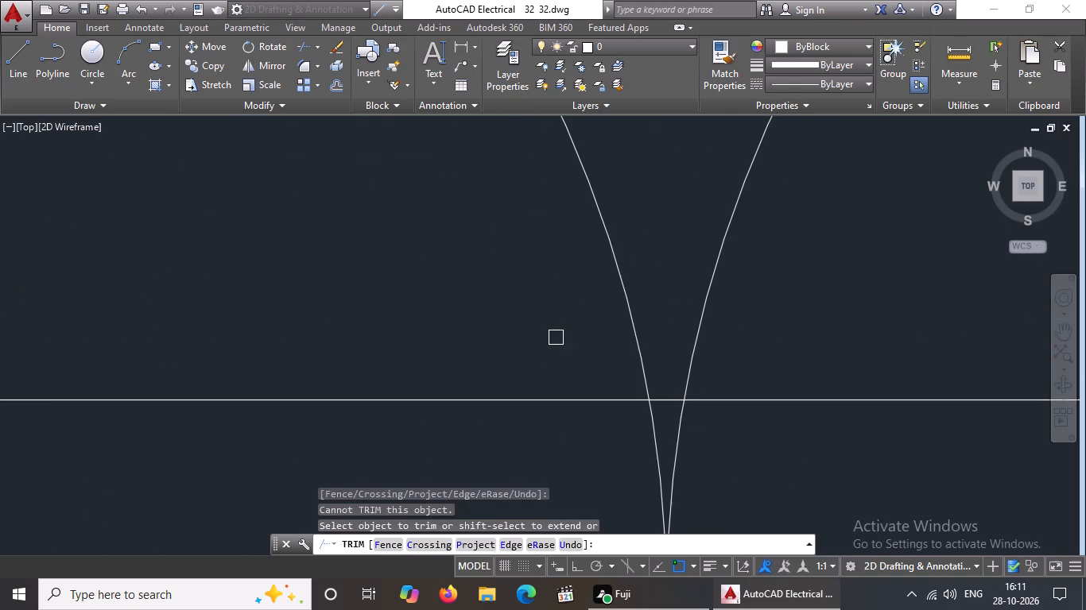
{"action": "left_click", "coordinate": [666, 400]}
{"action": "scroll", "coordinate": [643, 396], "scroll_direction": "down", "scroll_amount": 2}
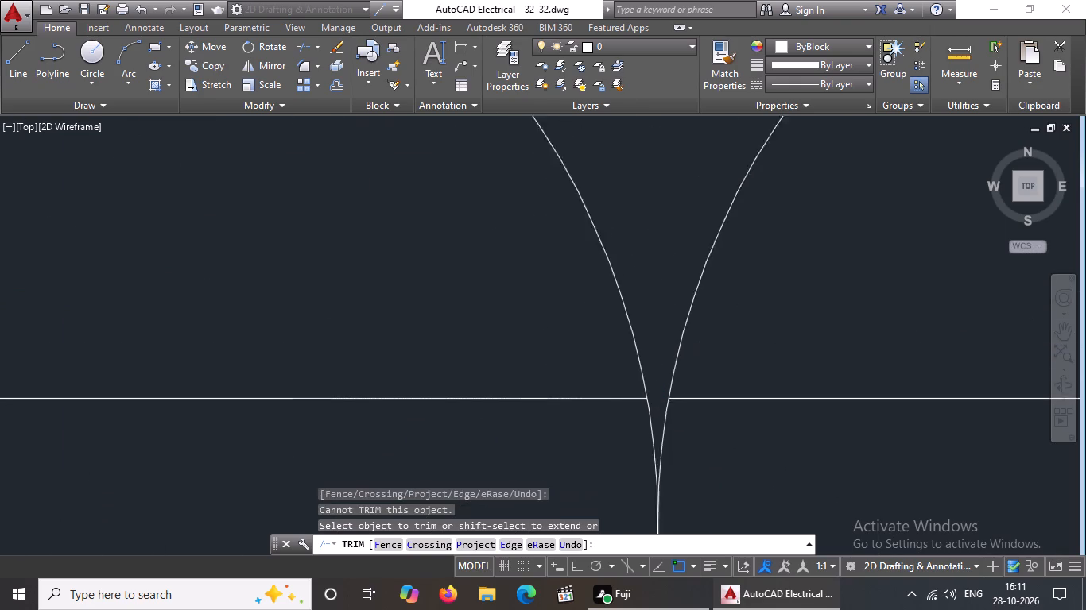
{"action": "scroll", "coordinate": [644, 396], "scroll_direction": "down", "scroll_amount": 3}
{"action": "scroll", "coordinate": [540, 407], "scroll_direction": "up", "scroll_amount": 6}
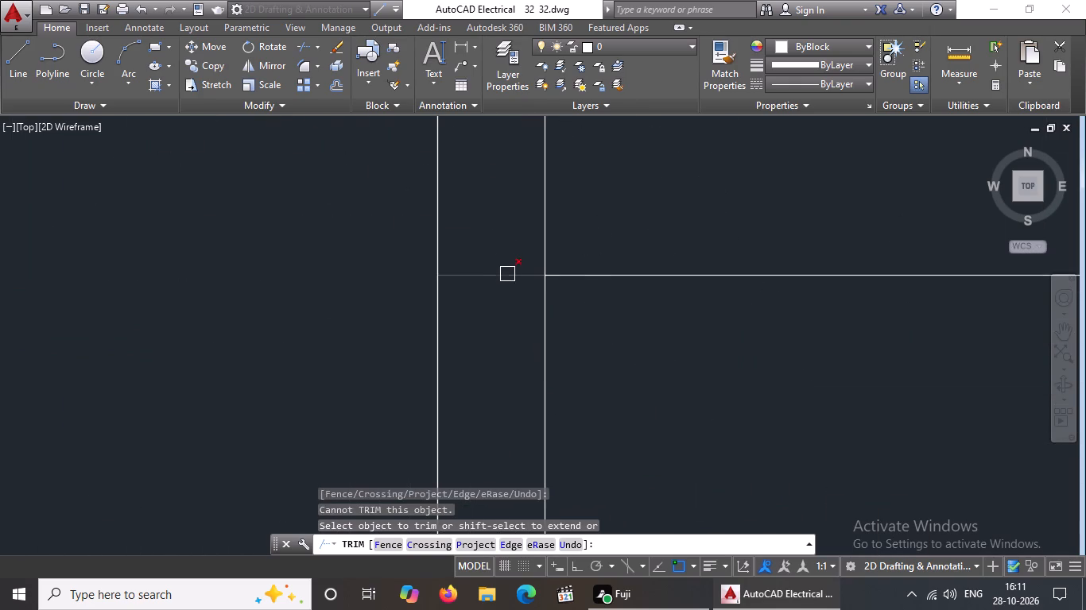
{"action": "left_click", "coordinate": [507, 274]}
{"action": "scroll", "coordinate": [681, 278], "scroll_direction": "down", "scroll_amount": 4}
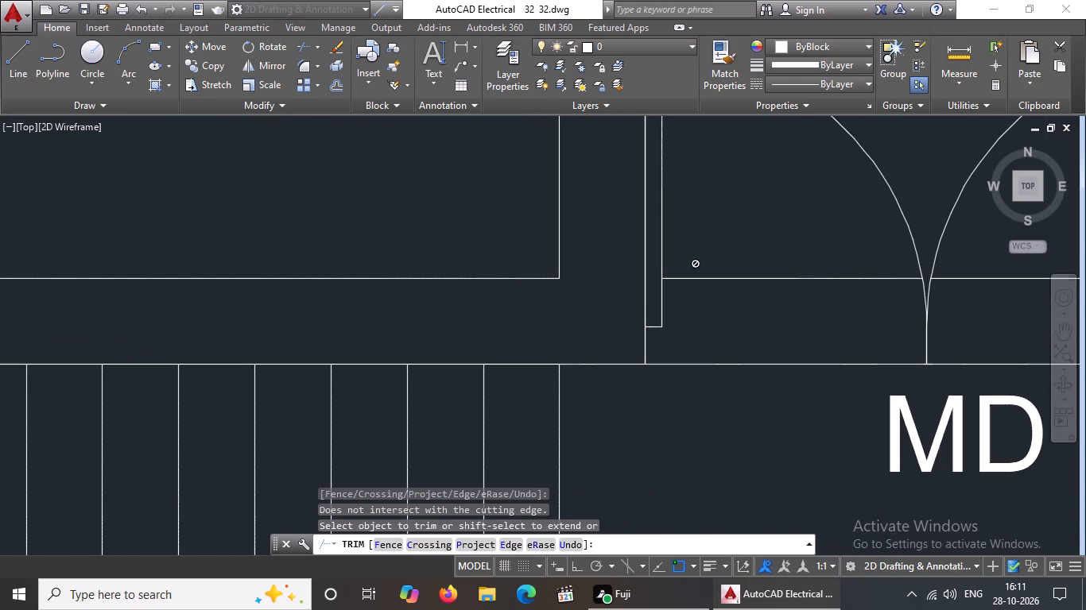
{"action": "left_click", "coordinate": [696, 280]}
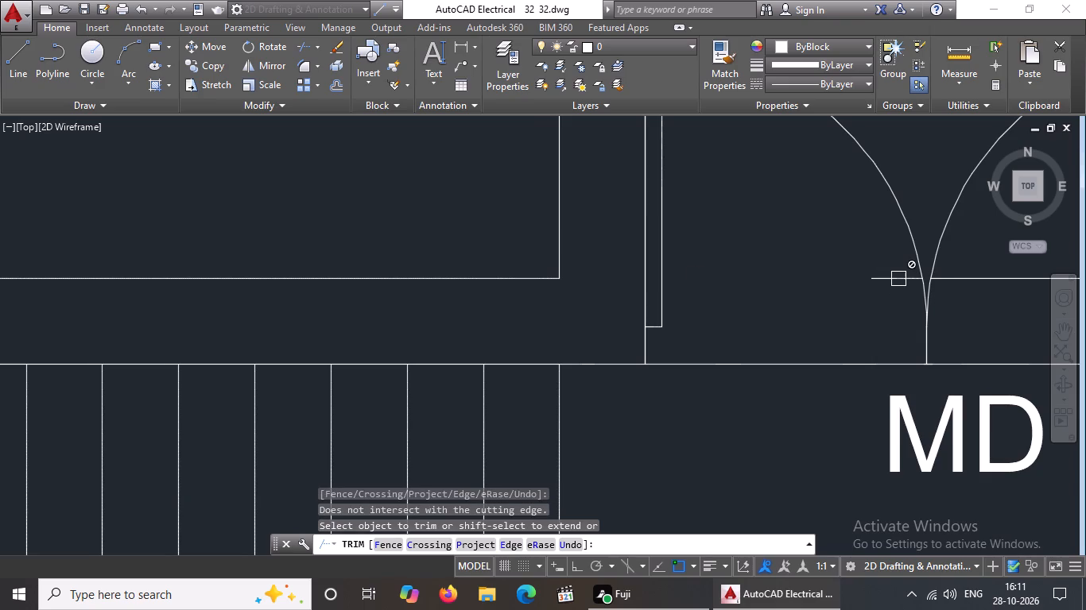
{"action": "scroll", "coordinate": [894, 291], "scroll_direction": "down", "scroll_amount": 1}
{"action": "left_click", "coordinate": [749, 335]}
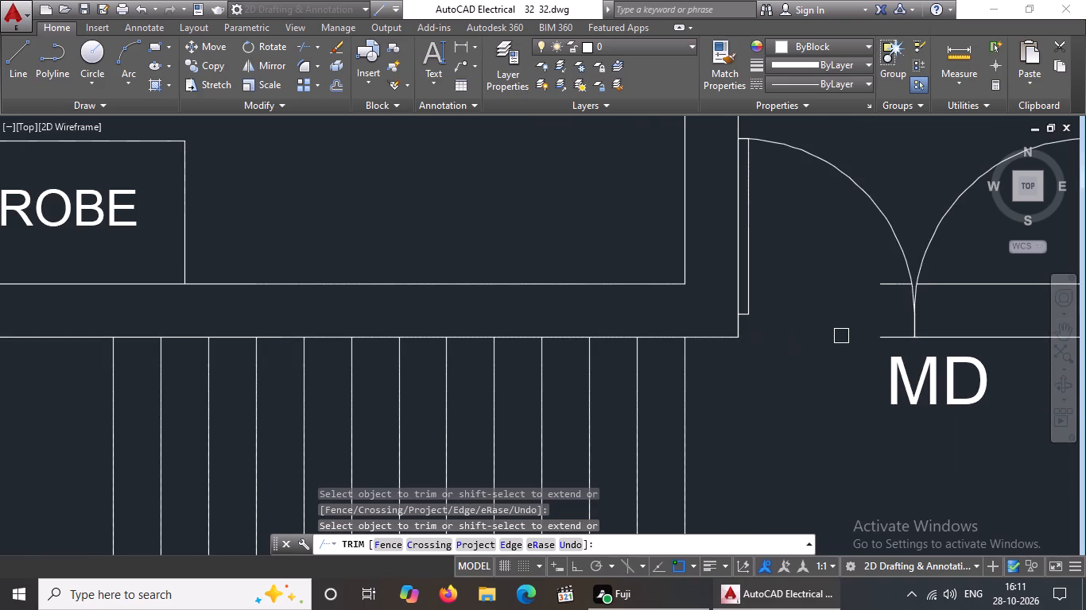
{"action": "left_click", "coordinate": [886, 334]}
Trim the balcony wall lines across the pooja-side leaf of the new MD door.
{"action": "scroll", "coordinate": [886, 334], "scroll_direction": "down", "scroll_amount": 4}
{"action": "scroll", "coordinate": [970, 322], "scroll_direction": "up", "scroll_amount": 4}
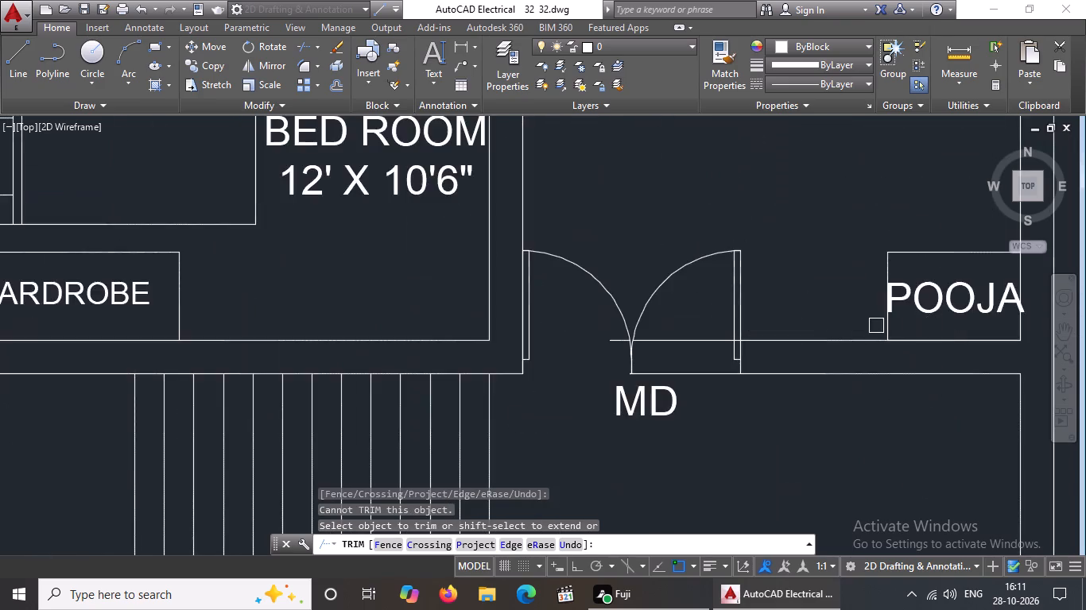
{"action": "scroll", "coordinate": [786, 334], "scroll_direction": "up", "scroll_amount": 3}
{"action": "left_click", "coordinate": [581, 361]}
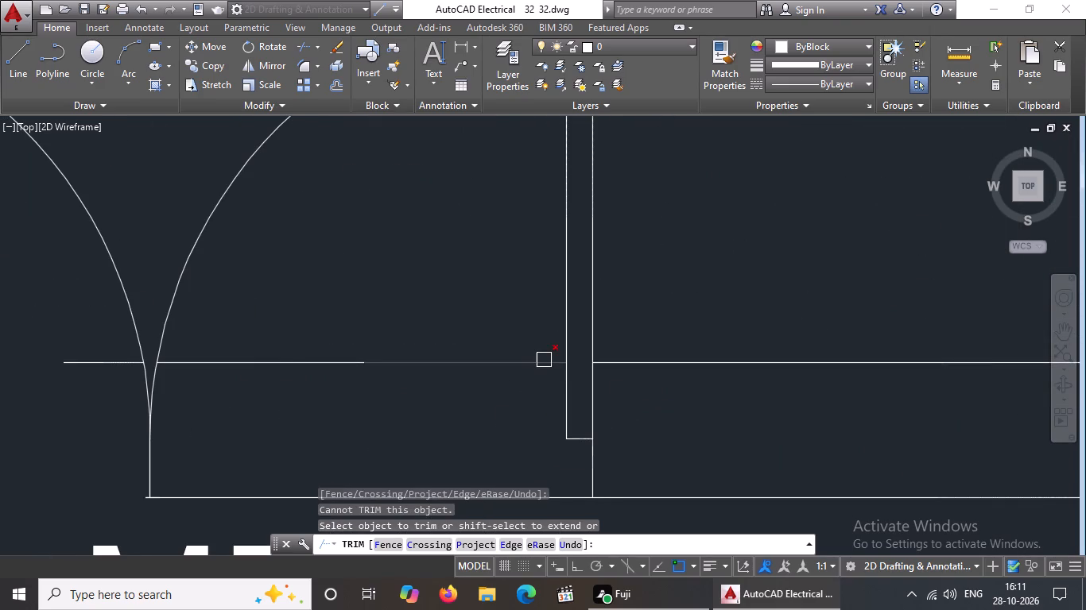
{"action": "left_click", "coordinate": [545, 360]}
{"action": "scroll", "coordinate": [584, 446], "scroll_direction": "down", "scroll_amount": 4}
{"action": "scroll", "coordinate": [571, 458], "scroll_direction": "up", "scroll_amount": 3}
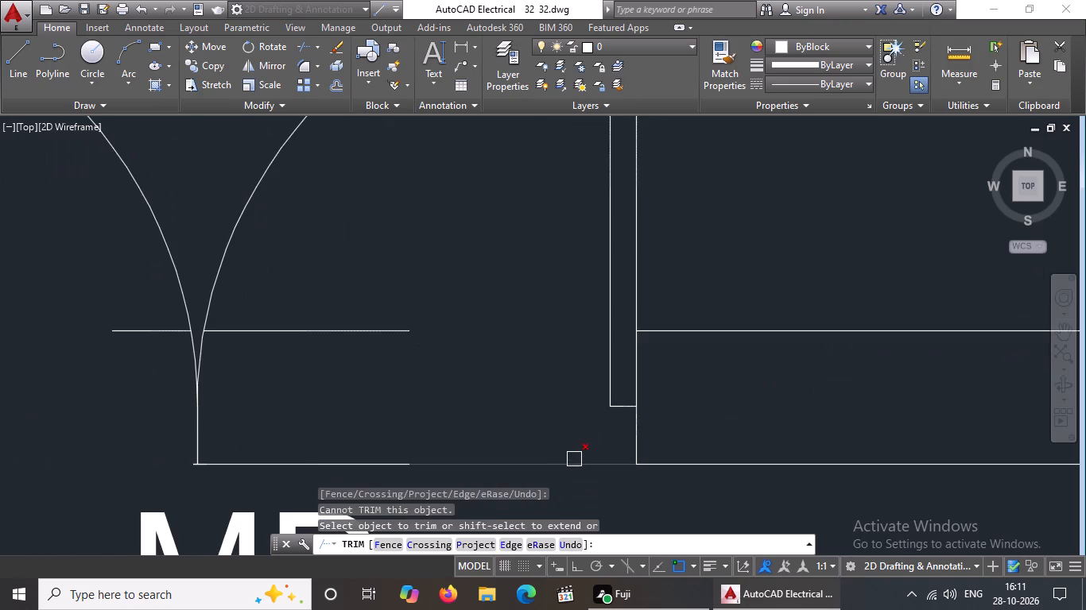
{"action": "left_click", "coordinate": [578, 459]}
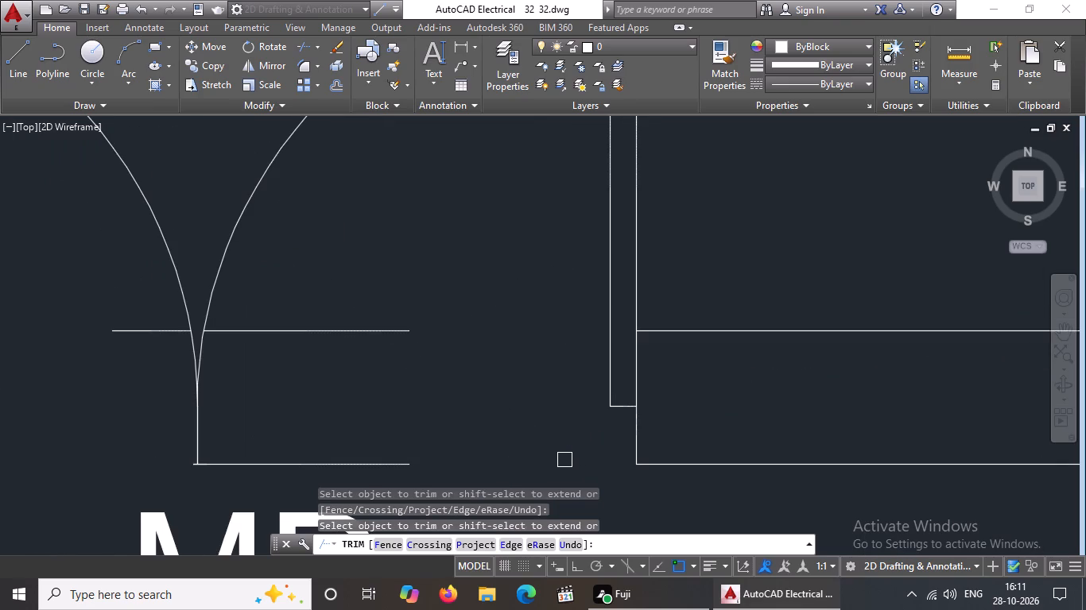
{"action": "left_click", "coordinate": [389, 468]}
{"action": "scroll", "coordinate": [462, 439], "scroll_direction": "down", "scroll_amount": 1}
{"action": "key", "text": "Escape"}
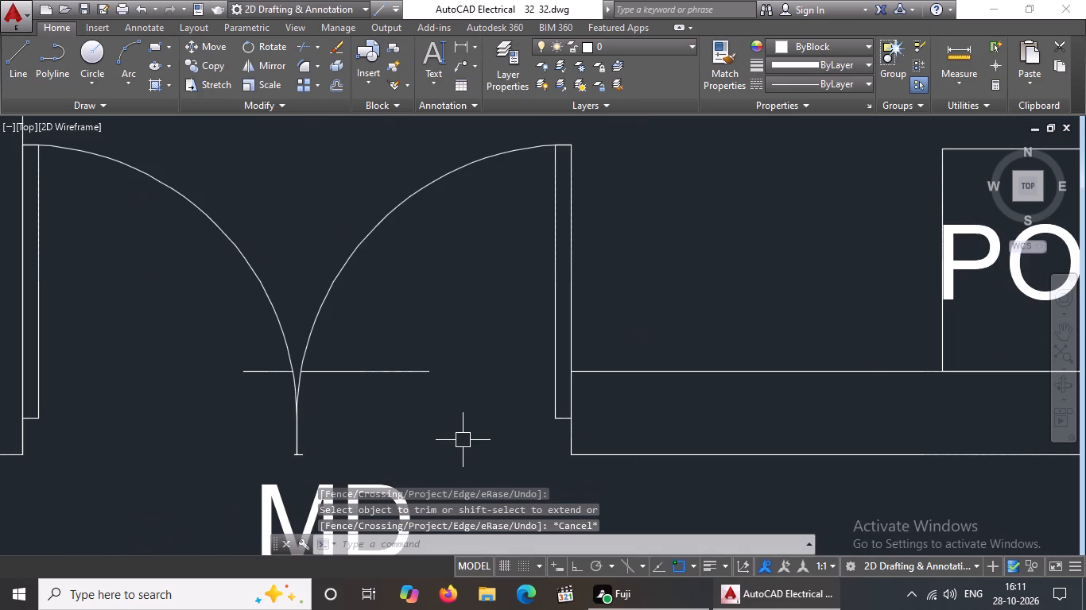
Erase the leftover wall line fragments inside the new MD door opening, around the meeting point of the door swings.
{"action": "left_click", "coordinate": [367, 376]}
{"action": "key", "text": "Delete"}
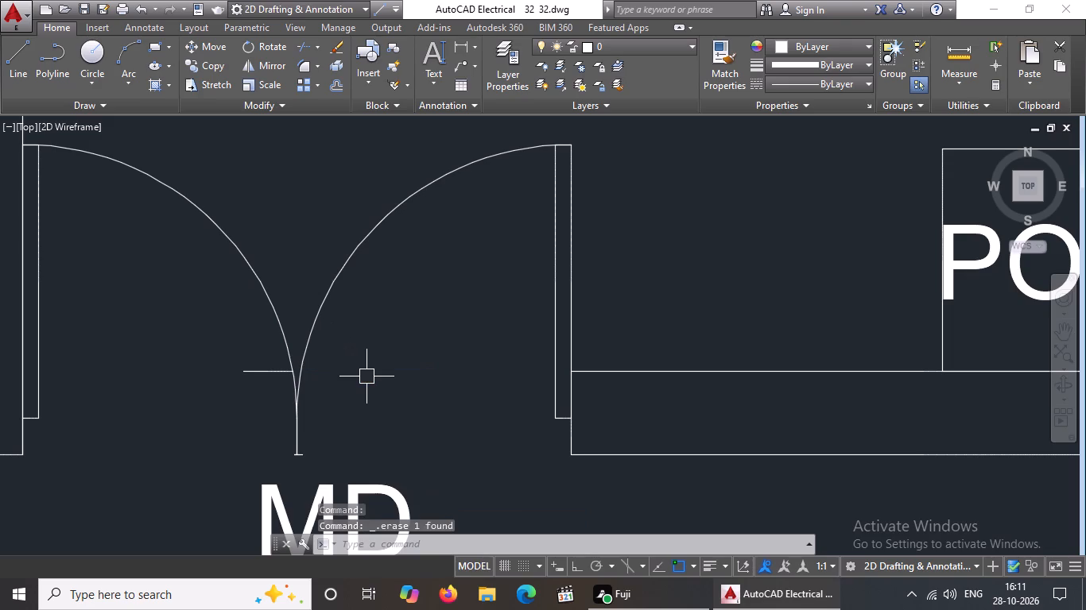
{"action": "left_click", "coordinate": [209, 353]}
{"action": "left_click", "coordinate": [398, 405]}
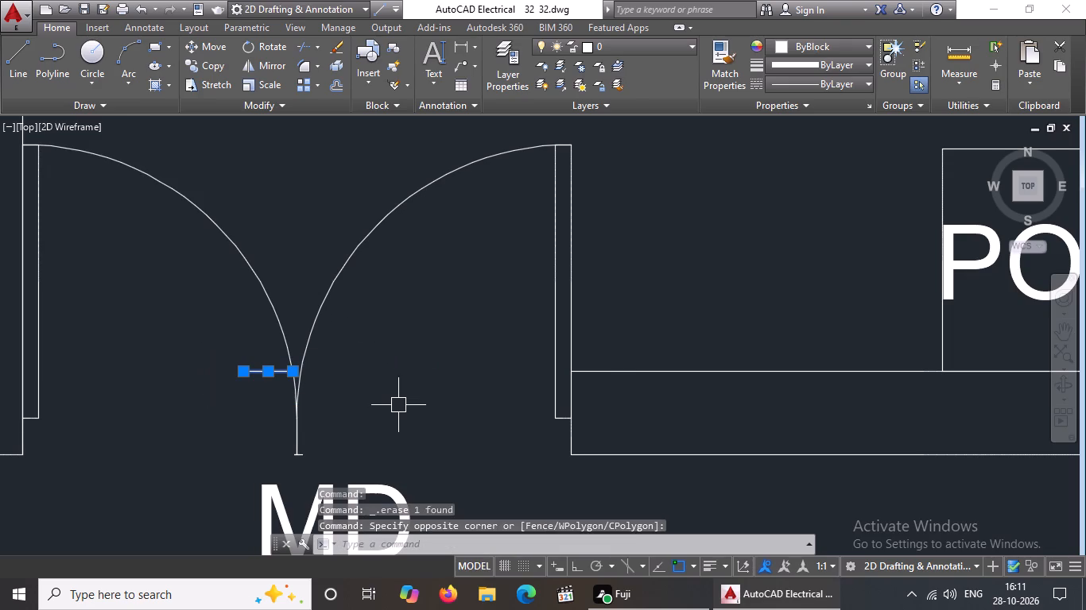
{"action": "key", "text": "Delete"}
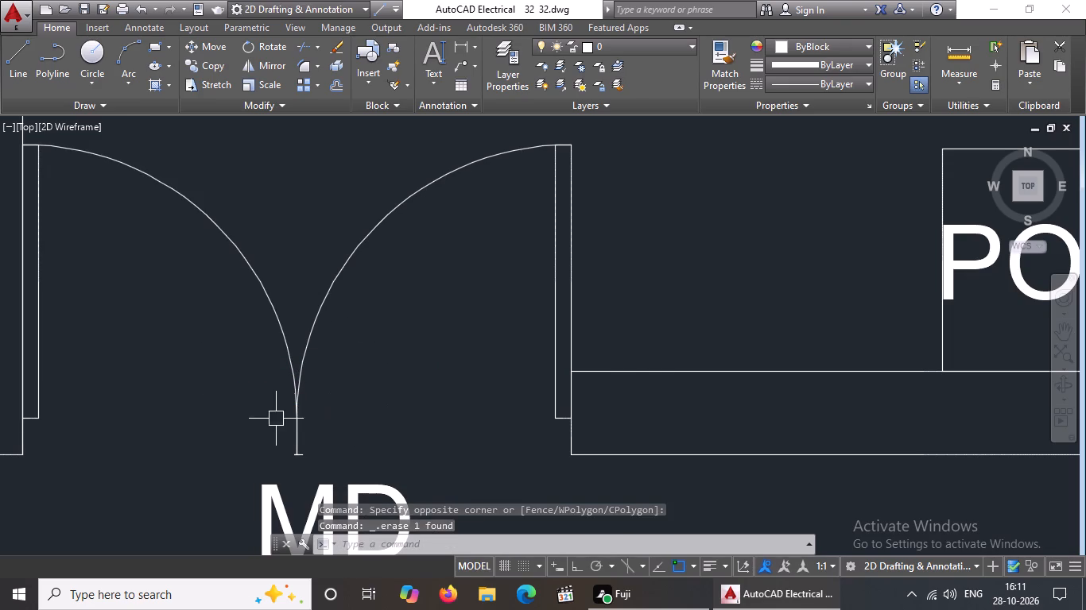
{"action": "left_click_drag", "start_coordinate": [244, 441], "coordinate": [286, 446]}
{"action": "left_click", "coordinate": [368, 468]}
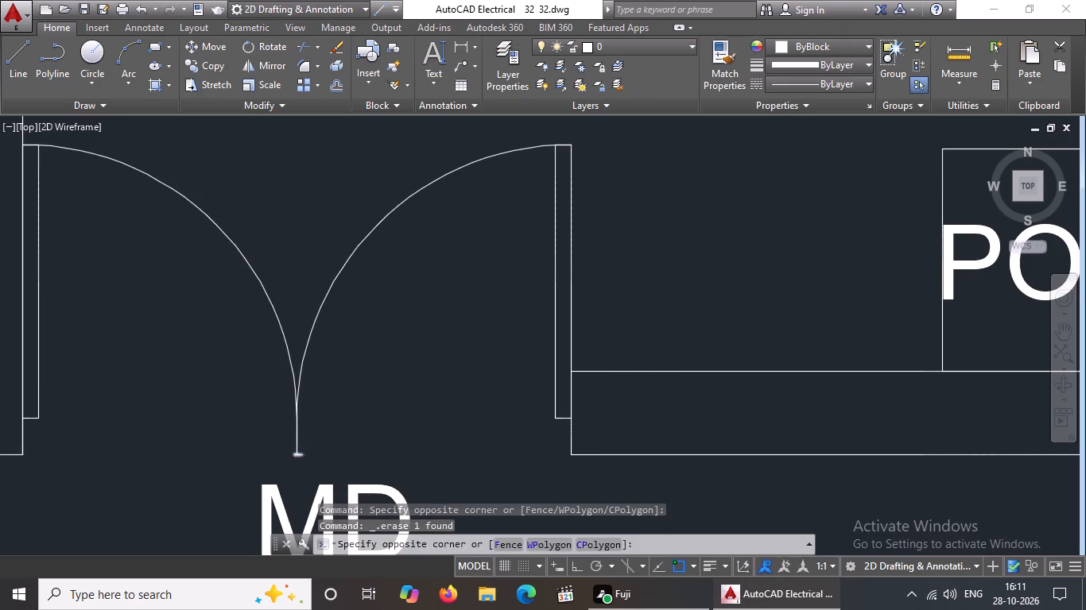
{"action": "key", "text": "Delete"}
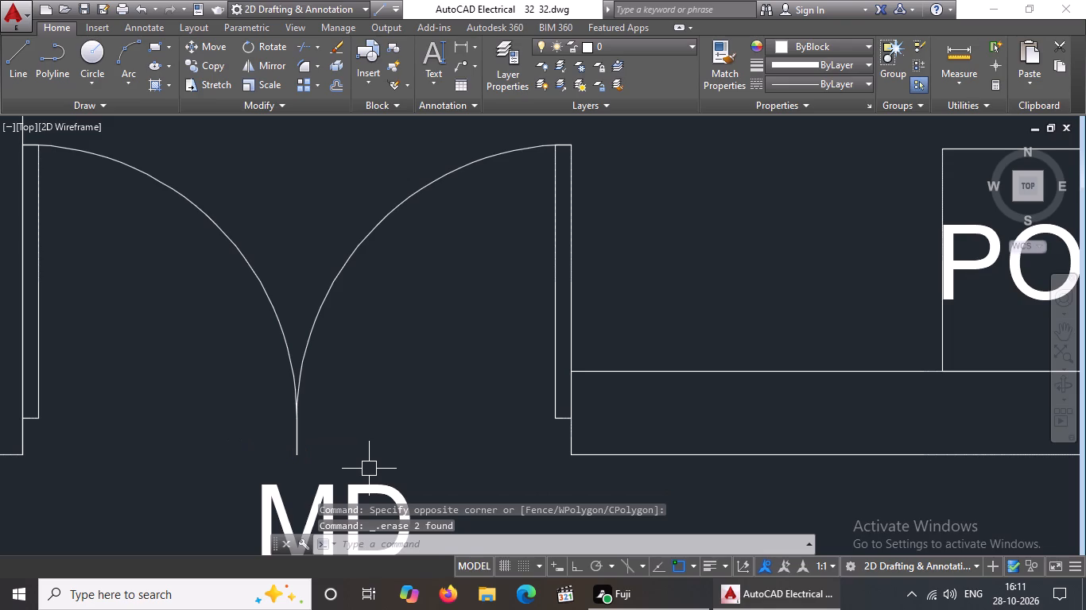
{"action": "key", "text": "Escape"}
{"action": "scroll", "coordinate": [429, 389], "scroll_direction": "down", "scroll_amount": 3}
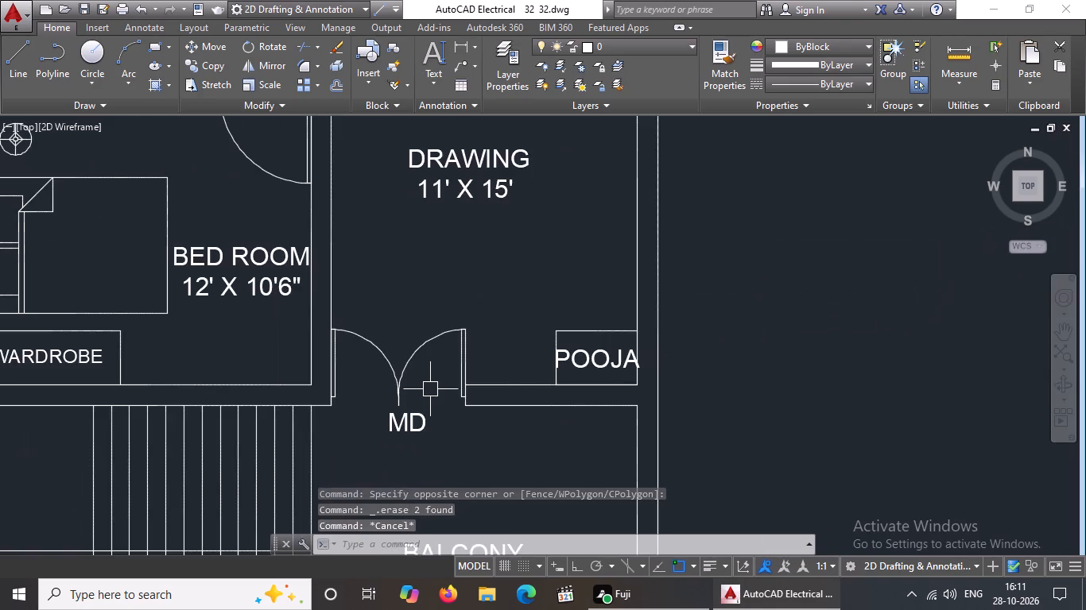
Move the first floor DRAWING 11' X 15' room label closer to the MD double door.
{"action": "scroll", "coordinate": [429, 389], "scroll_direction": "down", "scroll_amount": 2}
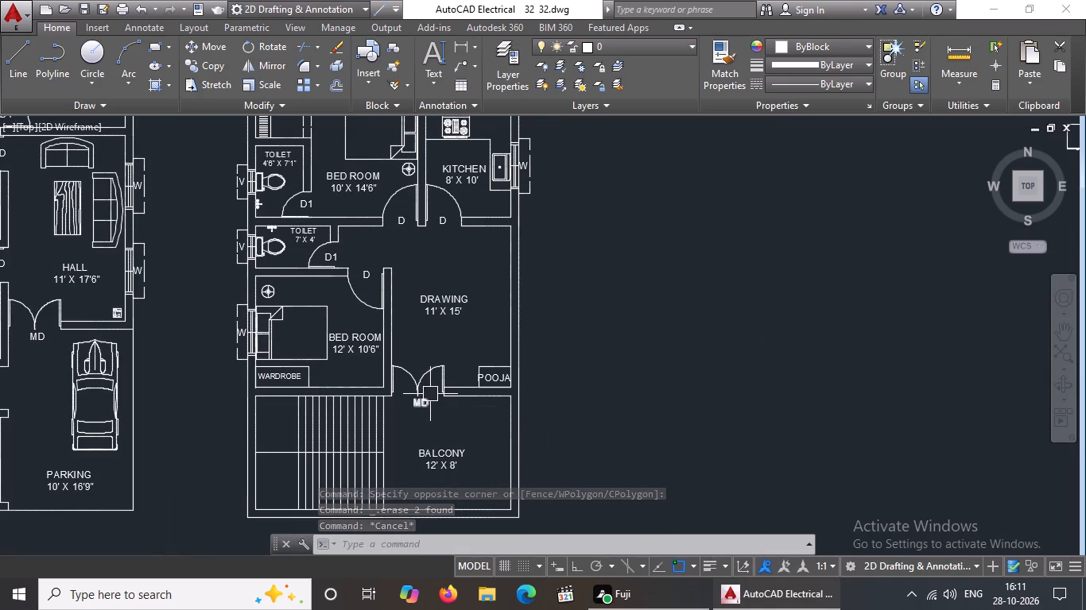
{"action": "scroll", "coordinate": [441, 415], "scroll_direction": "down", "scroll_amount": 2}
{"action": "scroll", "coordinate": [417, 452], "scroll_direction": "up", "scroll_amount": 2}
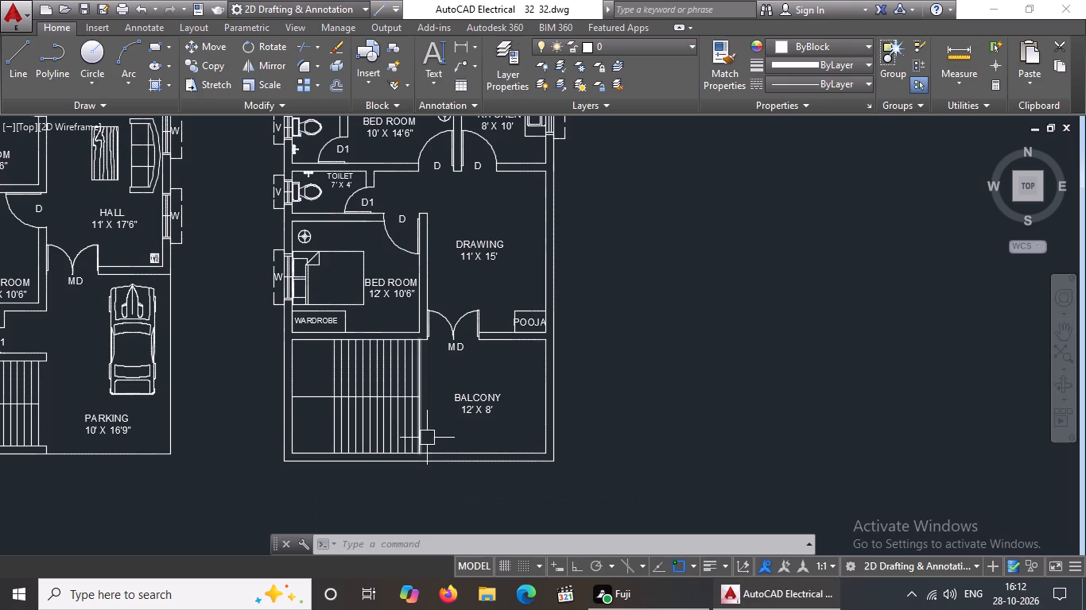
{"action": "scroll", "coordinate": [440, 332], "scroll_direction": "down", "scroll_amount": 1}
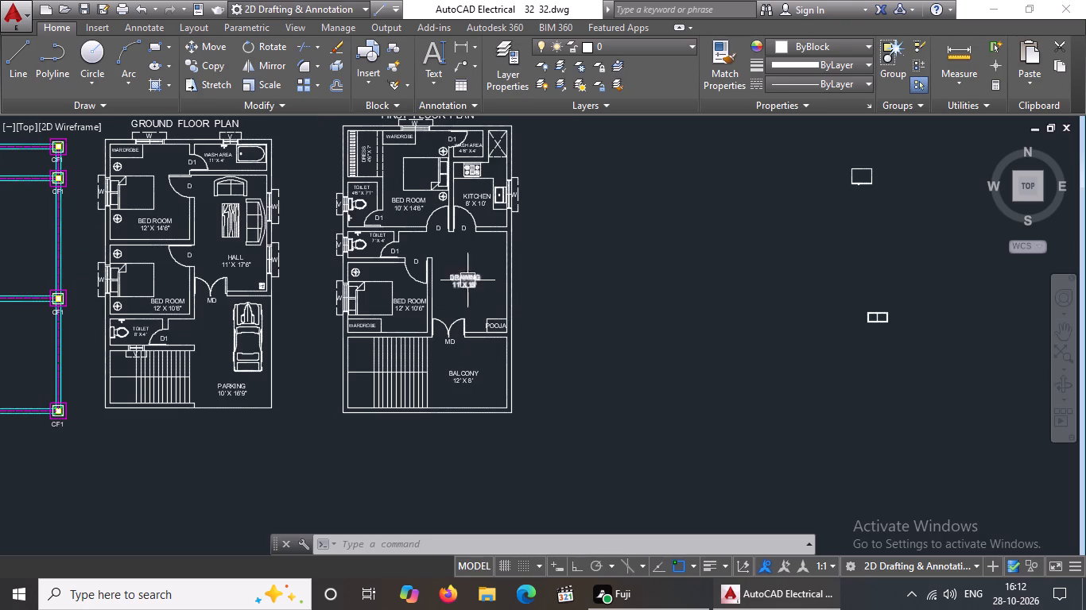
{"action": "left_click", "coordinate": [468, 285]}
{"action": "left_click", "coordinate": [454, 270]}
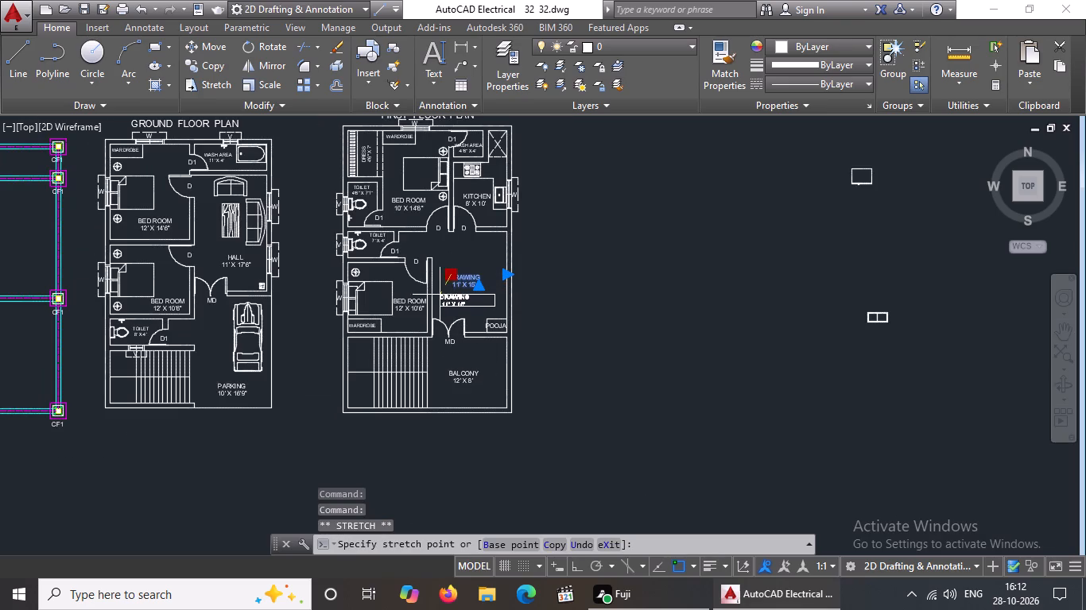
{"action": "left_click", "coordinate": [440, 288]}
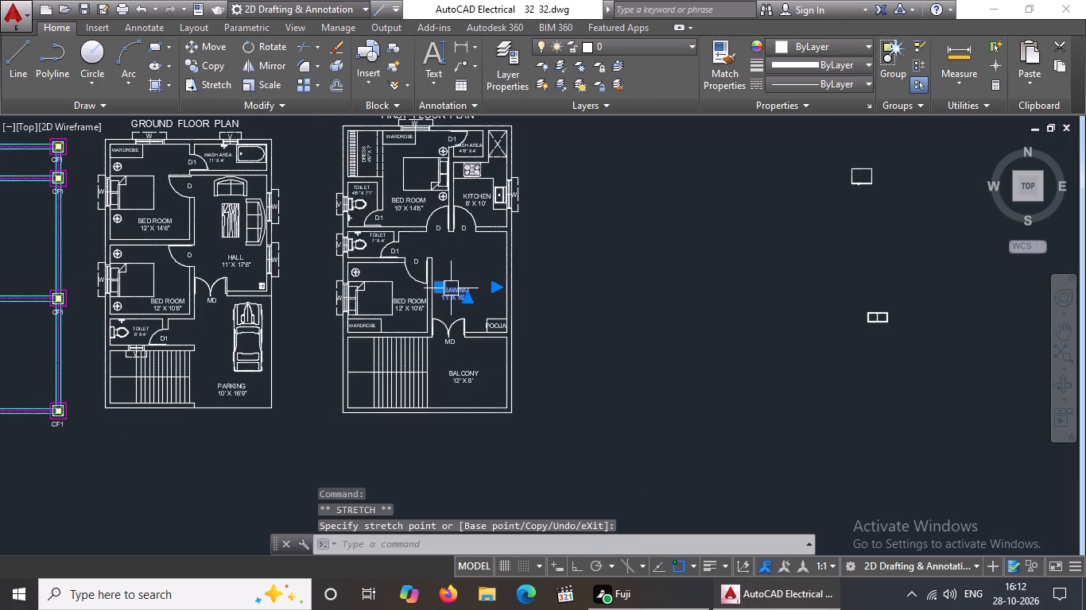
Erase the two stray block symbols in the empty area beyond the first floor plan's kitchen side.
{"action": "left_click_drag", "start_coordinate": [823, 295], "coordinate": [834, 297]}
{"action": "left_click", "coordinate": [948, 332]}
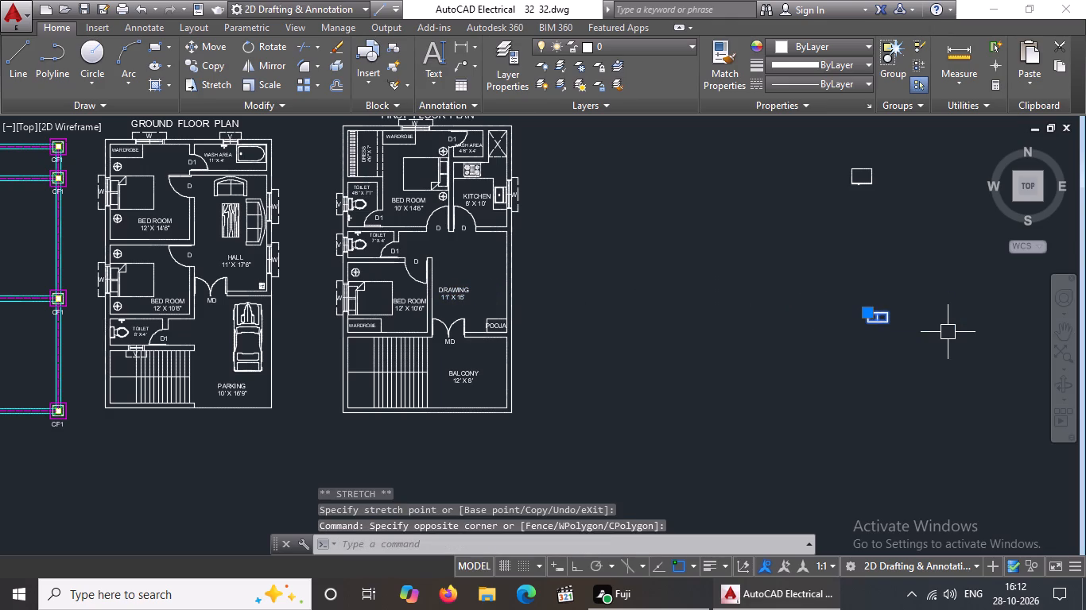
{"action": "key", "text": "Delete"}
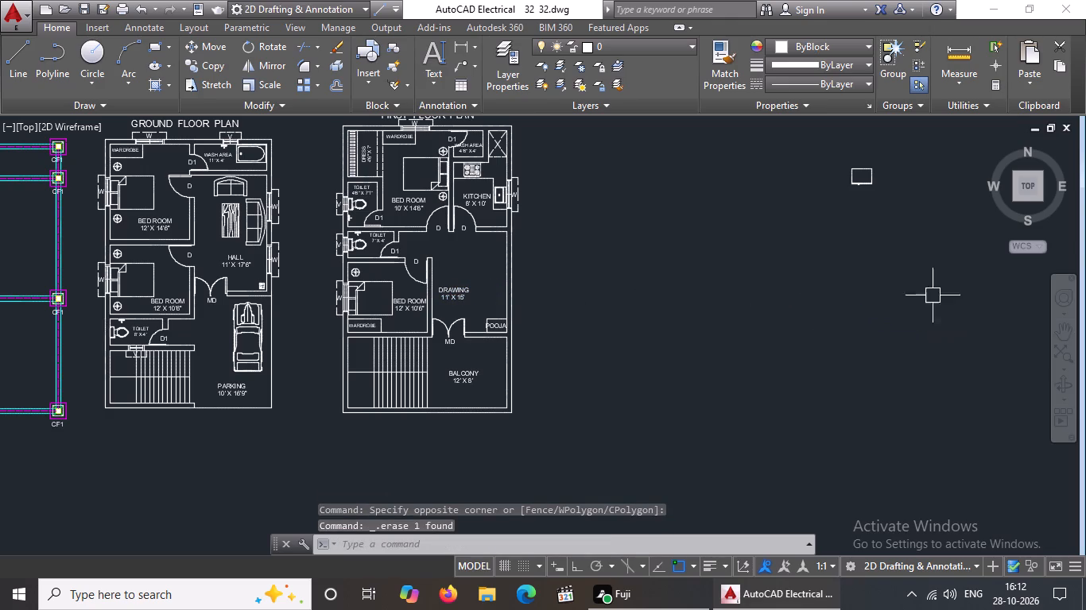
{"action": "left_click", "coordinate": [851, 160]}
{"action": "left_click", "coordinate": [888, 191]}
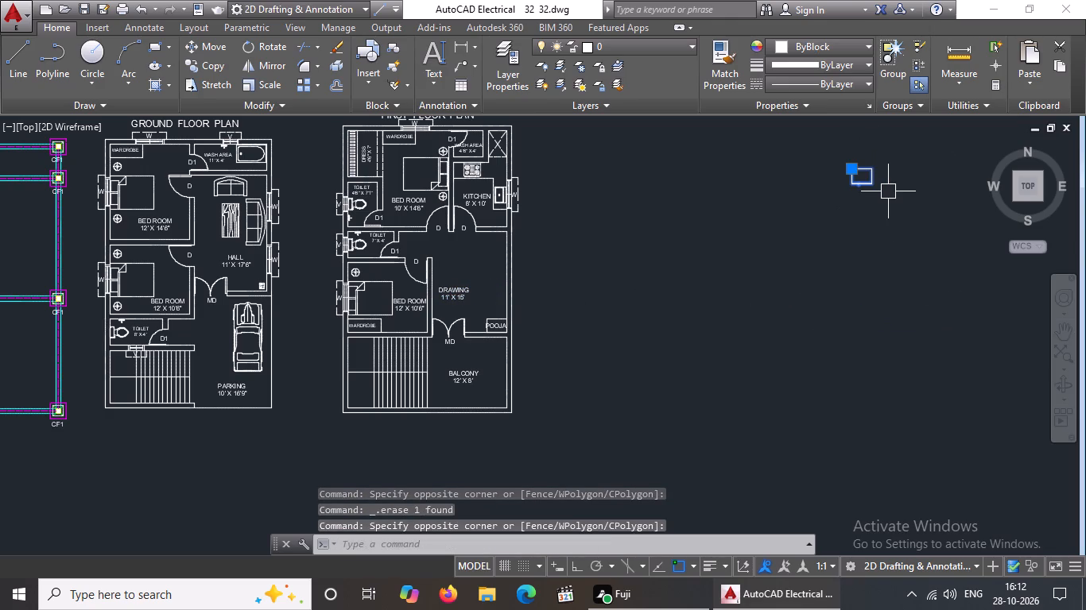
{"action": "key", "text": "Escape"}
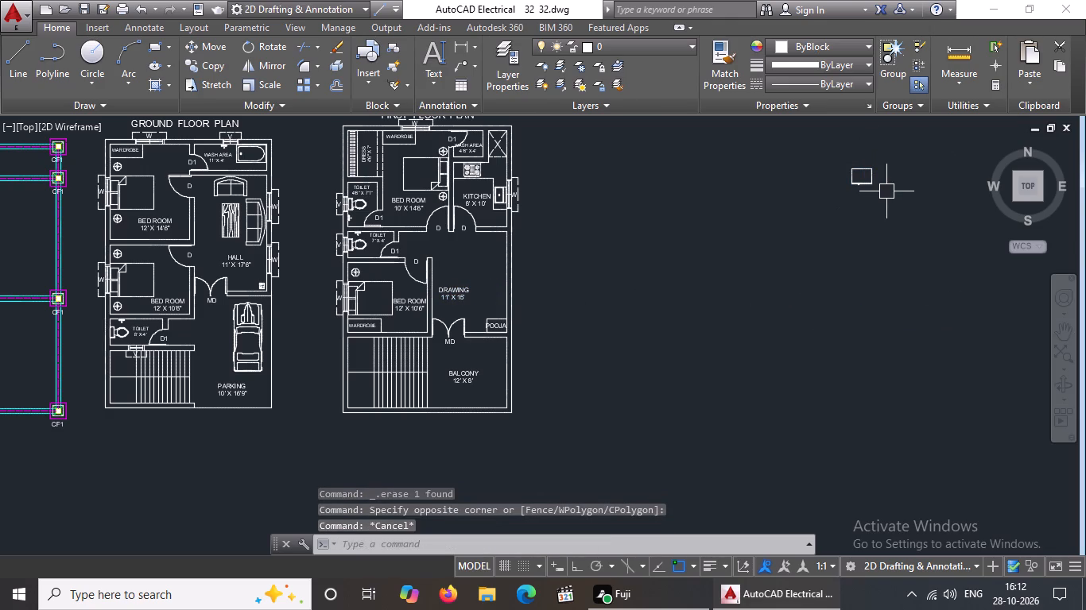
{"action": "left_click", "coordinate": [809, 144]}
{"action": "left_click", "coordinate": [962, 222]}
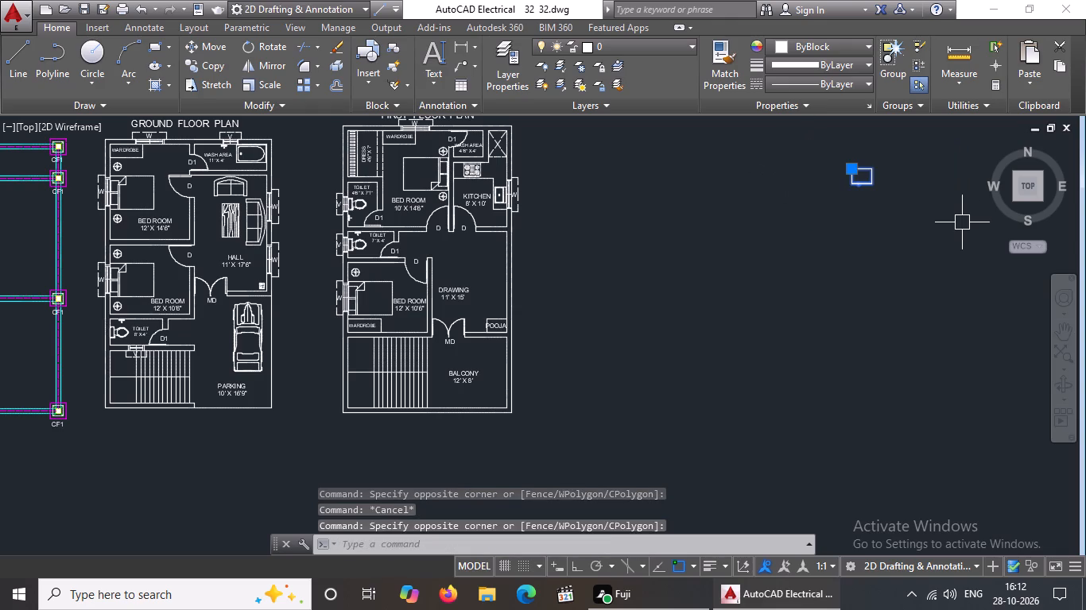
{"action": "key", "text": "Delete"}
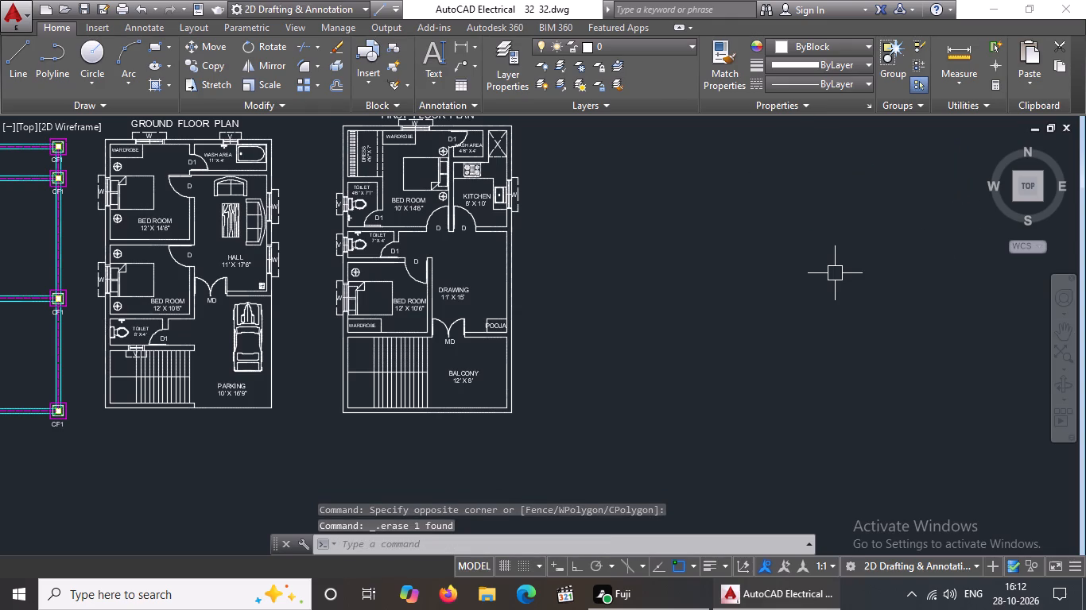
Copy the three-seat sofa from the ground floor hall to the first floor drawing room, with its back against the outer wall.
{"action": "left_click", "coordinate": [245, 226]}
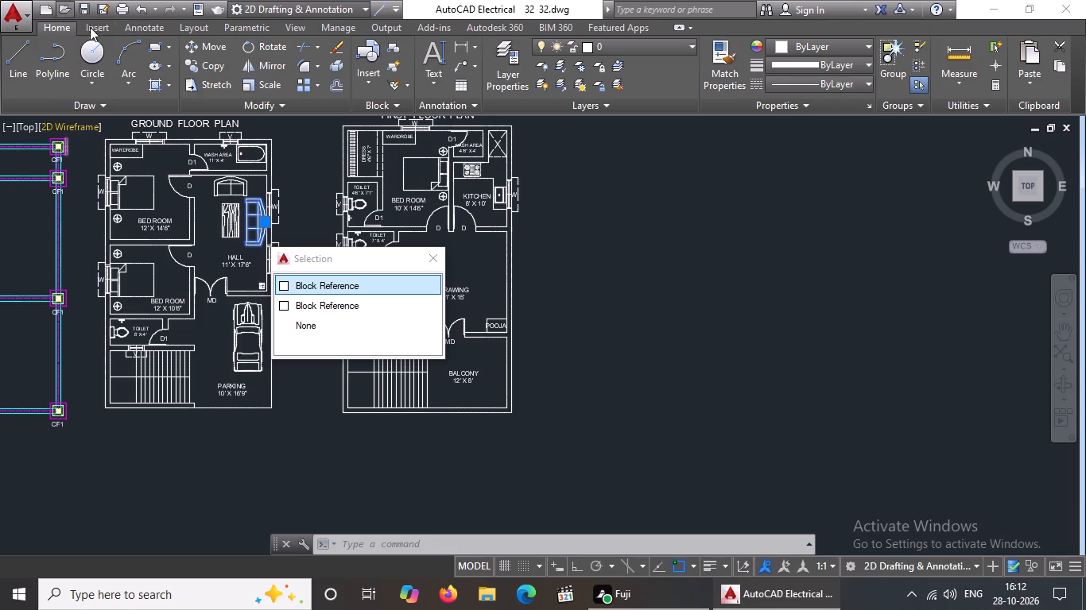
{"action": "left_click", "coordinate": [208, 64]}
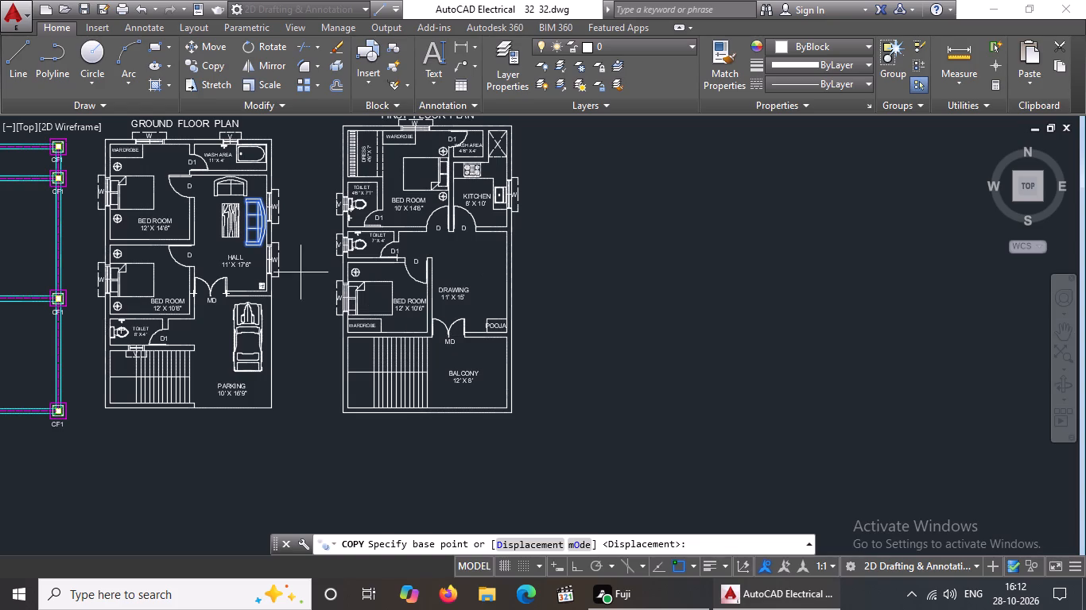
{"action": "scroll", "coordinate": [289, 254], "scroll_direction": "up", "scroll_amount": 2}
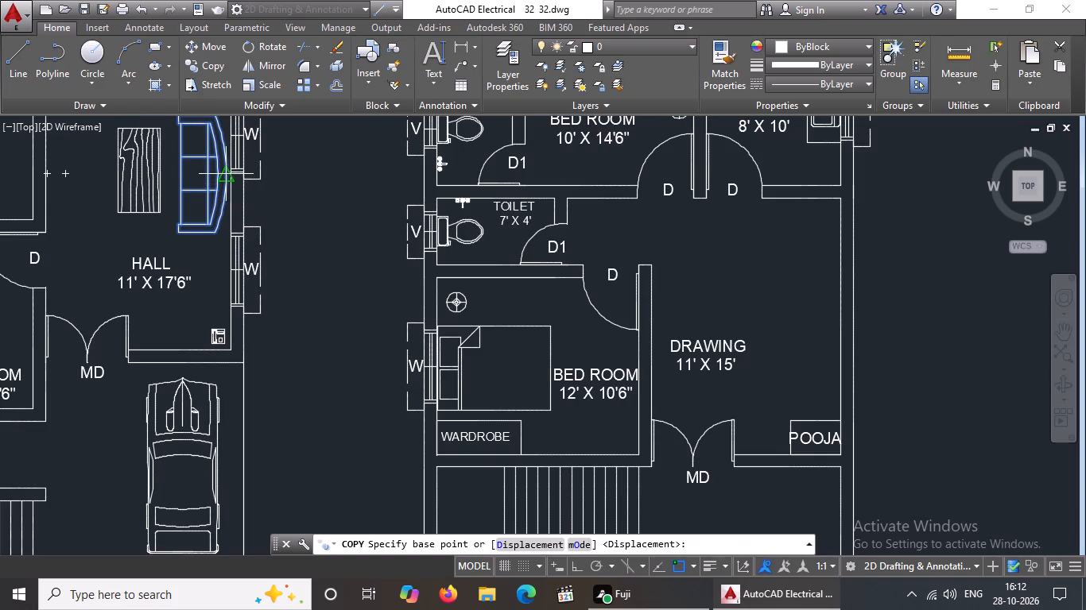
{"action": "left_click", "coordinate": [227, 169]}
{"action": "scroll", "coordinate": [232, 181], "scroll_direction": "down", "scroll_amount": 3}
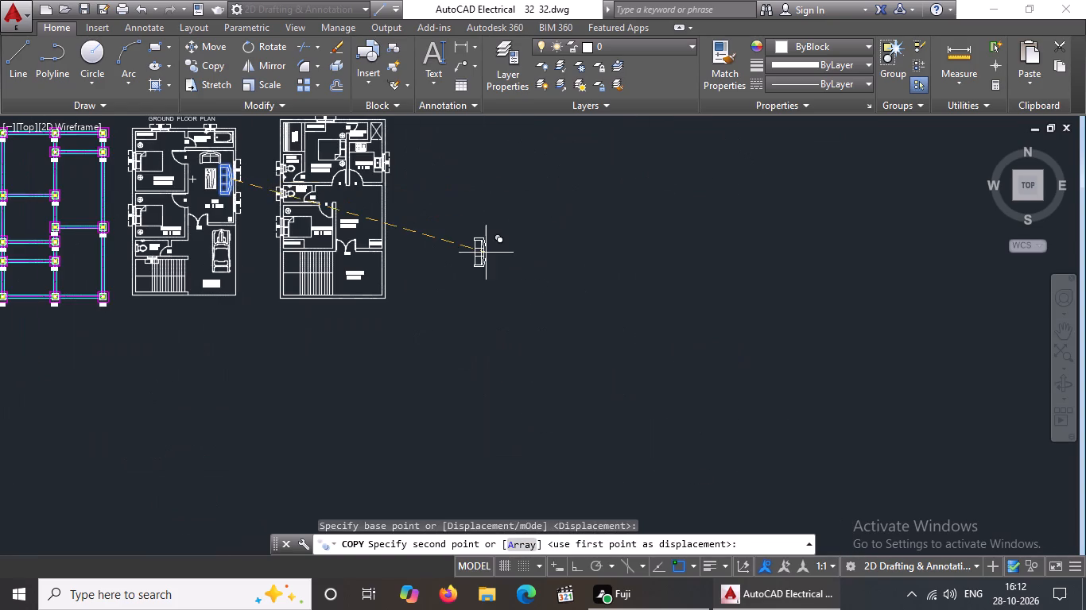
{"action": "scroll", "coordinate": [390, 200], "scroll_direction": "up", "scroll_amount": 2}
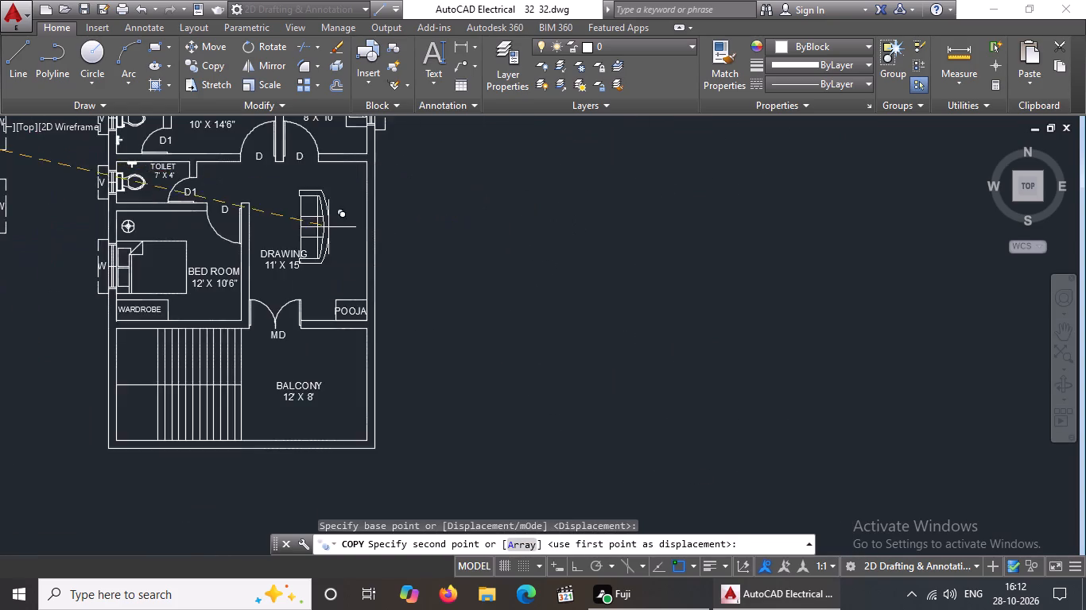
{"action": "scroll", "coordinate": [325, 228], "scroll_direction": "up", "scroll_amount": 2}
{"action": "scroll", "coordinate": [414, 217], "scroll_direction": "down", "scroll_amount": 2}
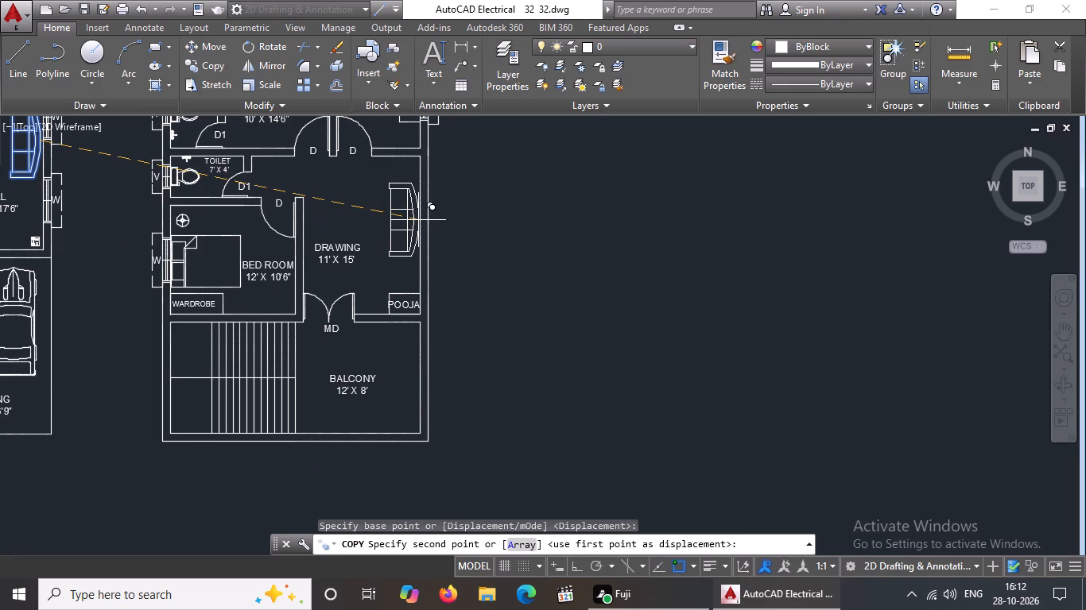
{"action": "left_click", "coordinate": [417, 220]}
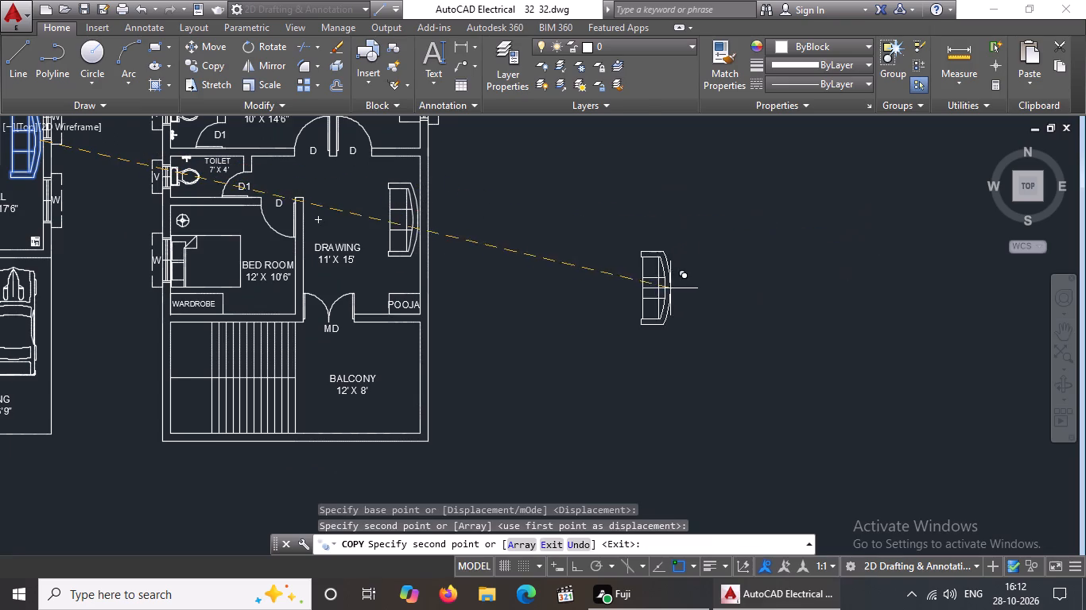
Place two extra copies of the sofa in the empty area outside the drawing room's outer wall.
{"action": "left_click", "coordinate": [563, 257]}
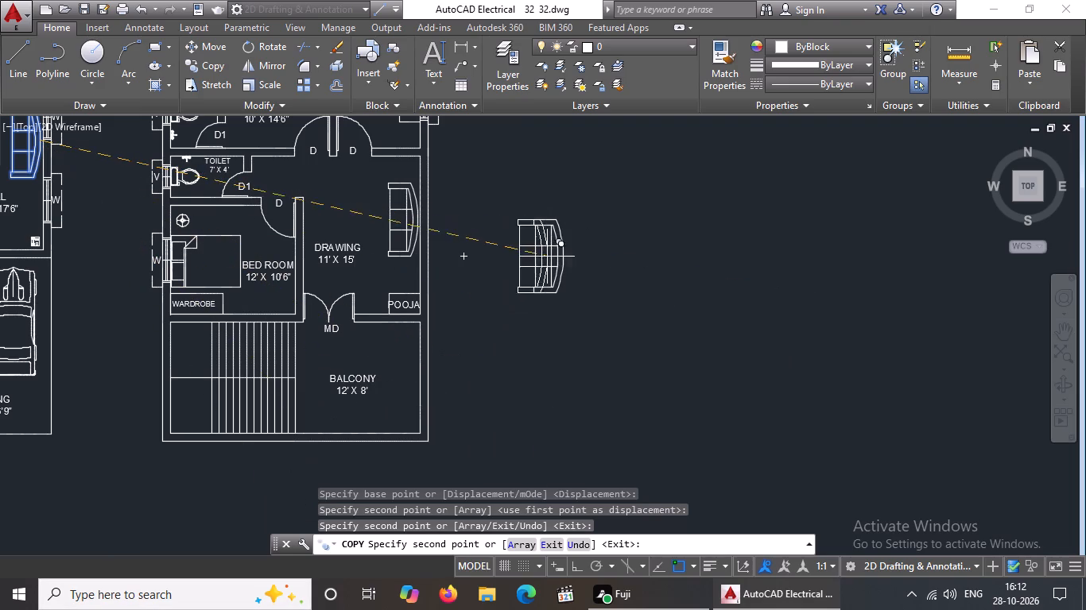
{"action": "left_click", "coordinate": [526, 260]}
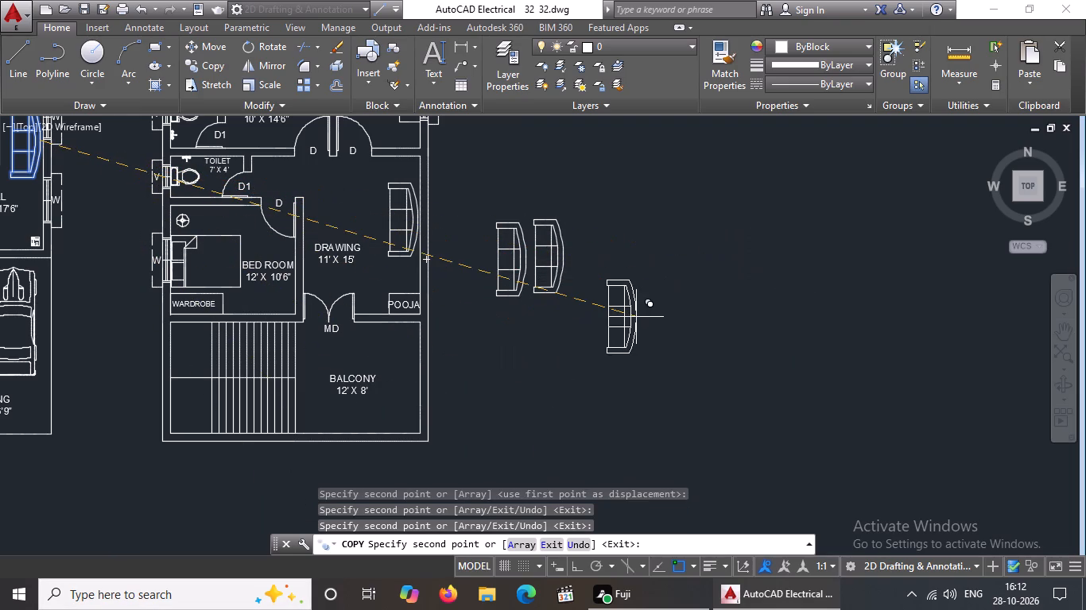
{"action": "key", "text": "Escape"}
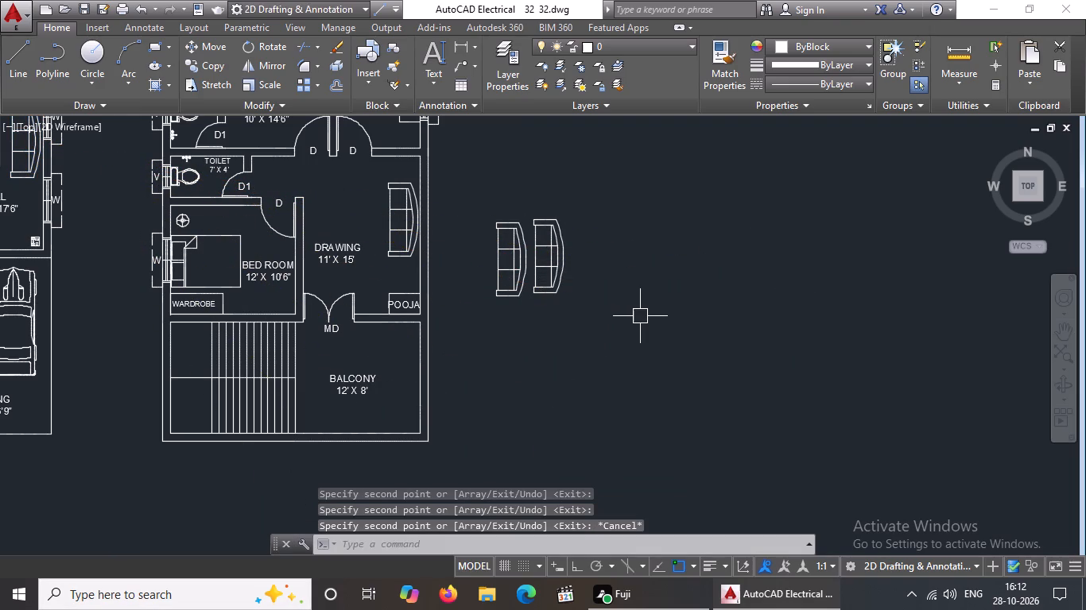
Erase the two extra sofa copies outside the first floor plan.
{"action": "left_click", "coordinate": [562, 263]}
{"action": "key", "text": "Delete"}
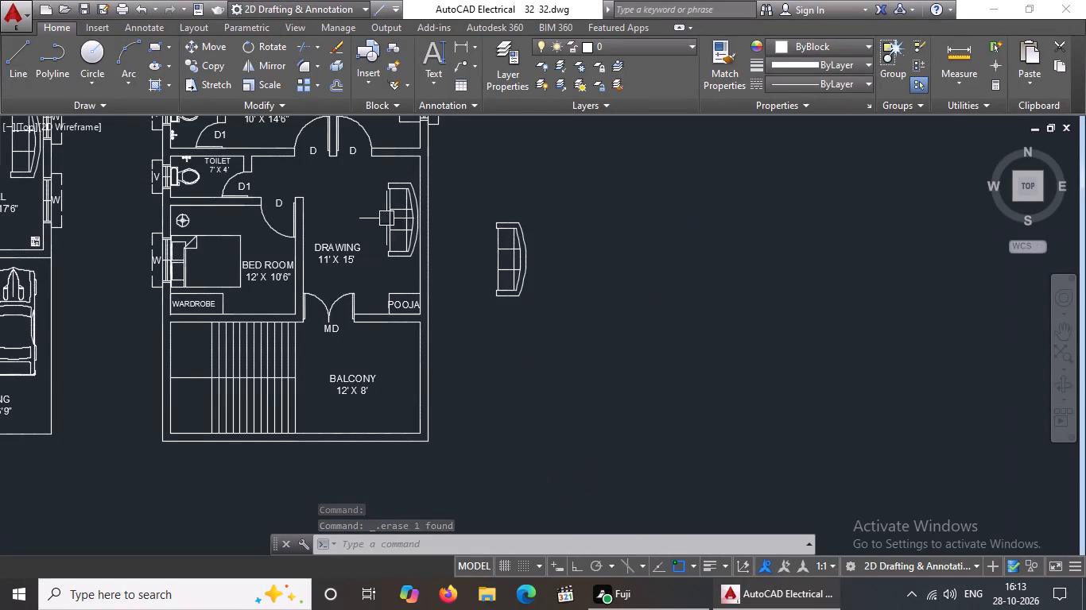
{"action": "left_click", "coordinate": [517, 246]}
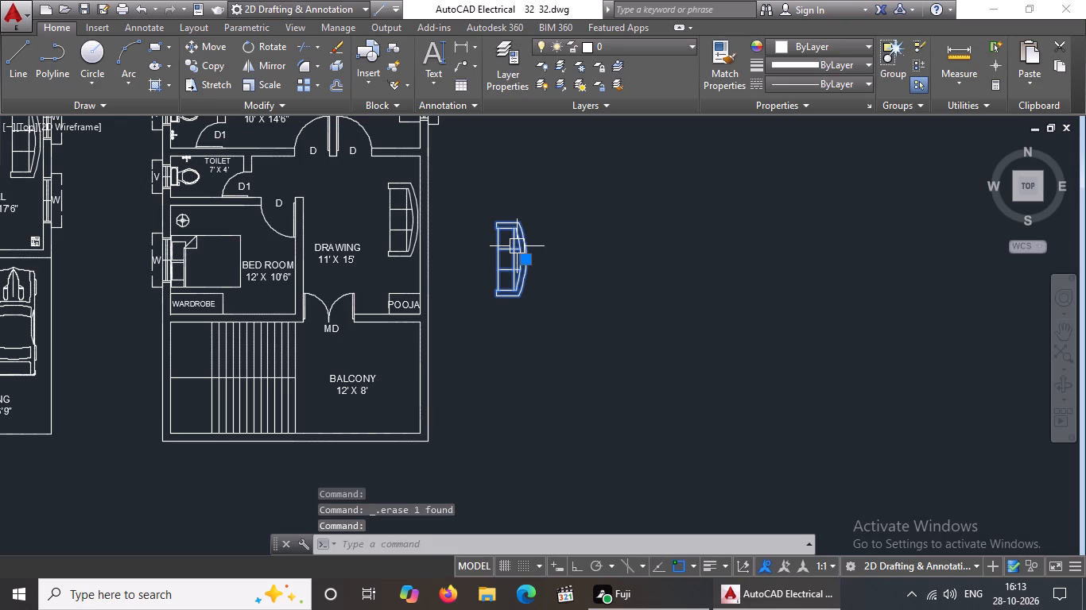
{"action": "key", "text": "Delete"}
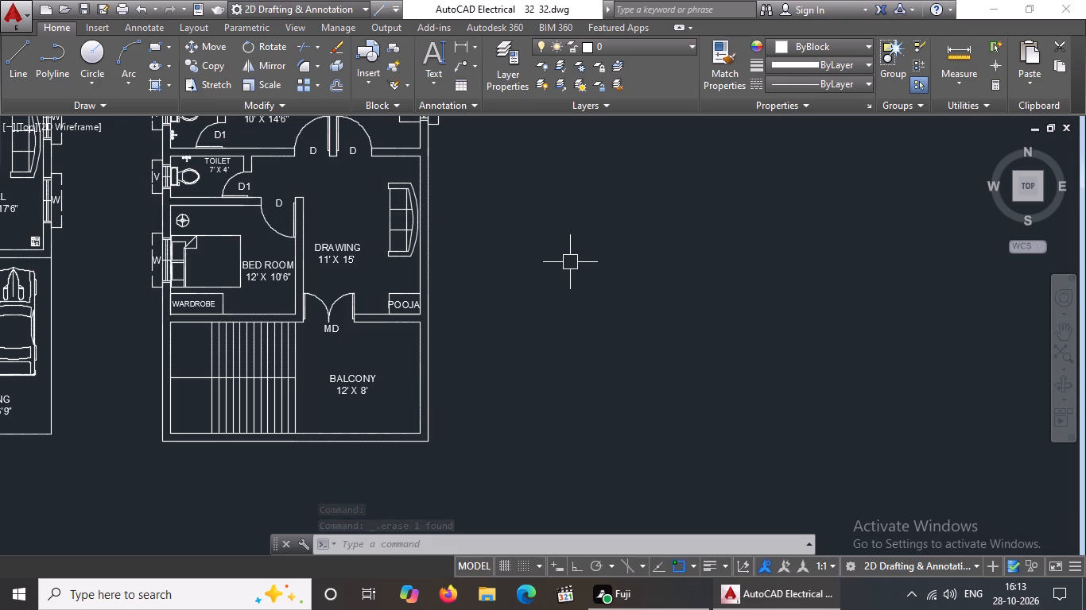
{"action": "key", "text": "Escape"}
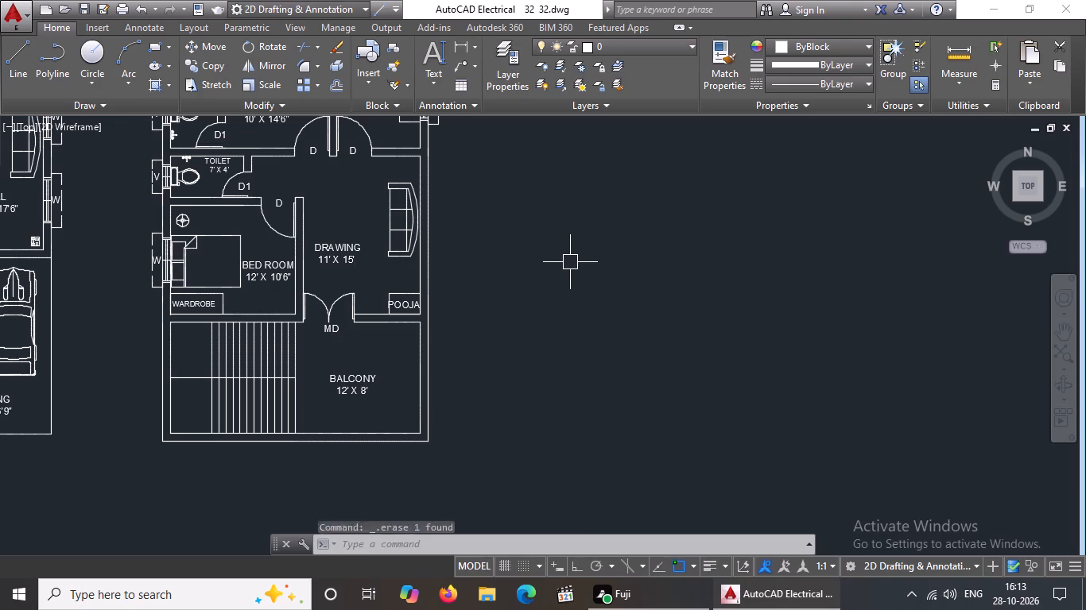
Copy the wood-grain centre table from the ground floor hall to the first floor drawing room, in front of the sofa.
{"action": "scroll", "coordinate": [343, 223], "scroll_direction": "down", "scroll_amount": 2}
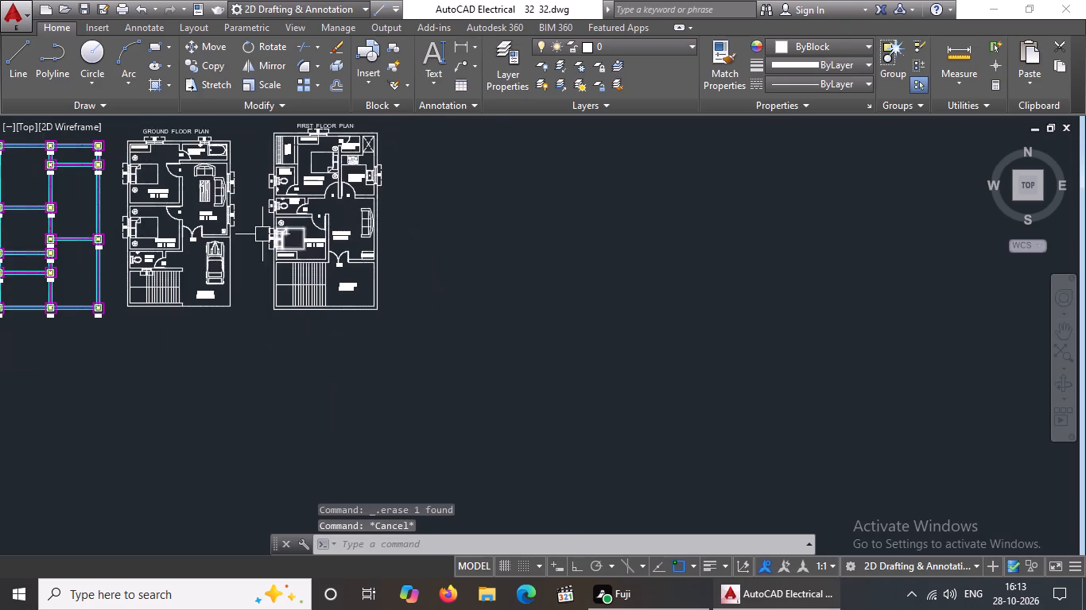
{"action": "scroll", "coordinate": [177, 195], "scroll_direction": "up", "scroll_amount": 3}
{"action": "left_click", "coordinate": [225, 186]}
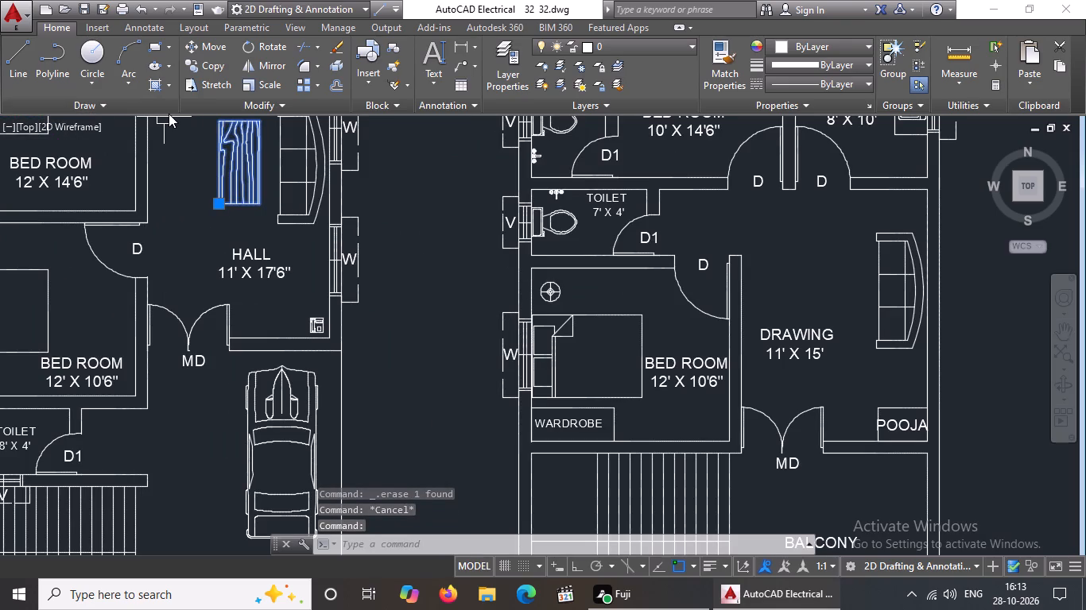
{"action": "left_click", "coordinate": [204, 64]}
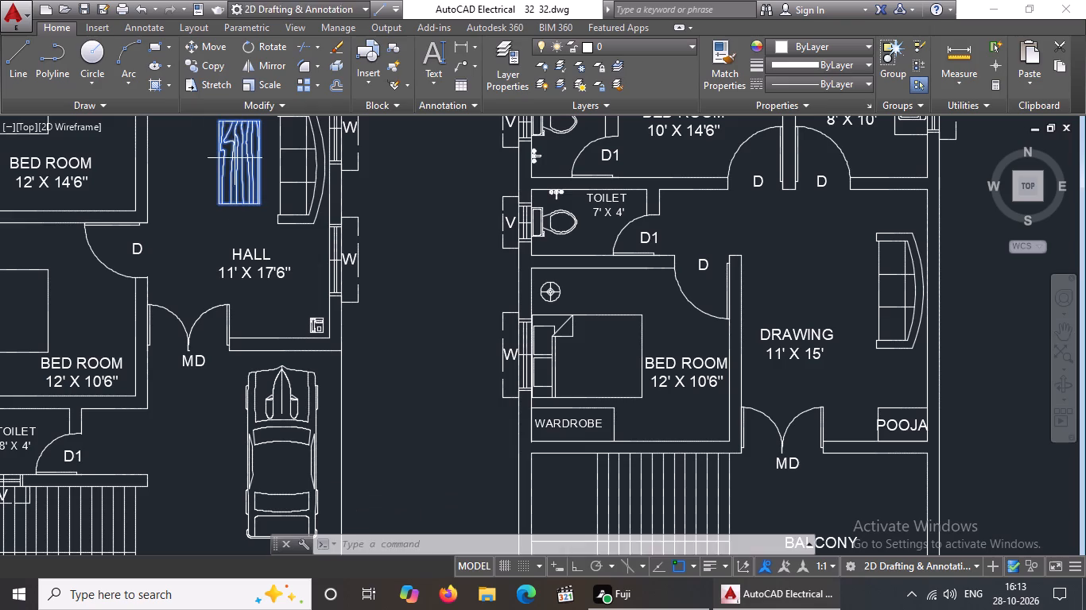
{"action": "left_click", "coordinate": [237, 160]}
{"action": "scroll", "coordinate": [260, 184], "scroll_direction": "down", "scroll_amount": 2}
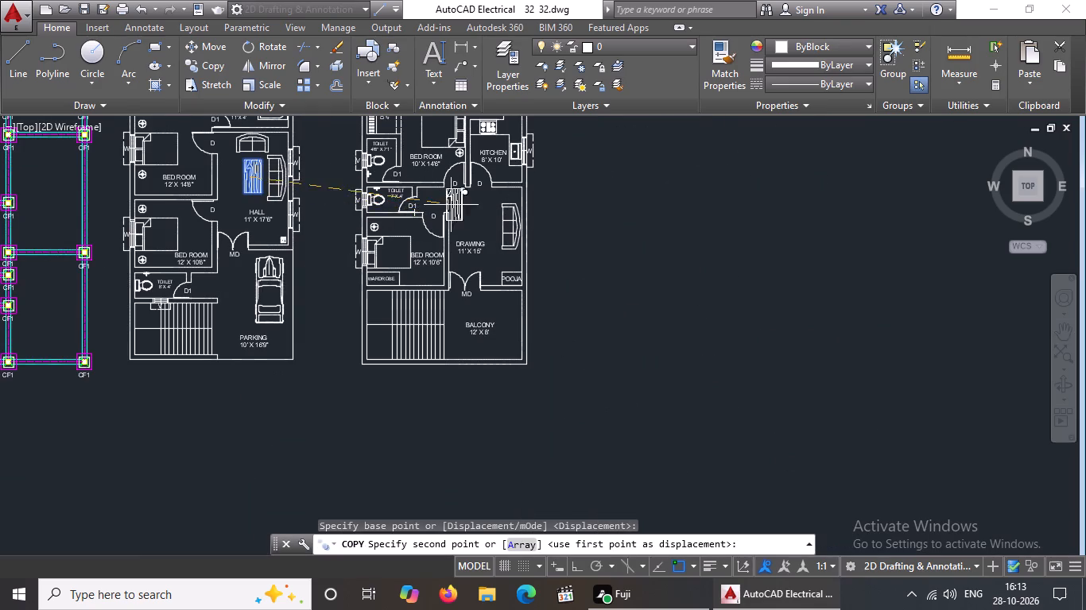
{"action": "scroll", "coordinate": [415, 185], "scroll_direction": "up", "scroll_amount": 2}
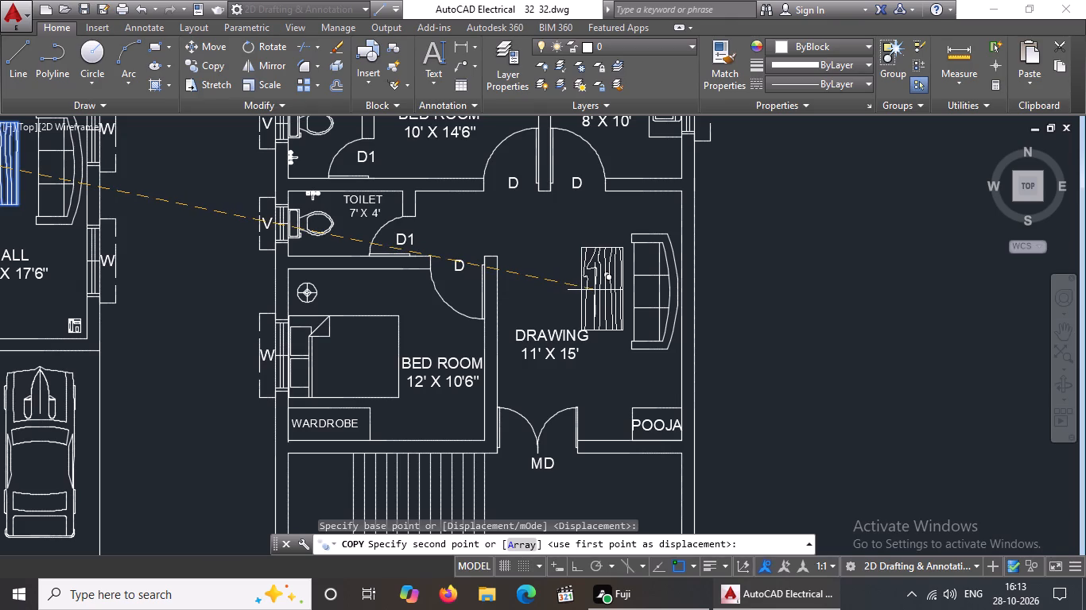
{"action": "left_click", "coordinate": [592, 293]}
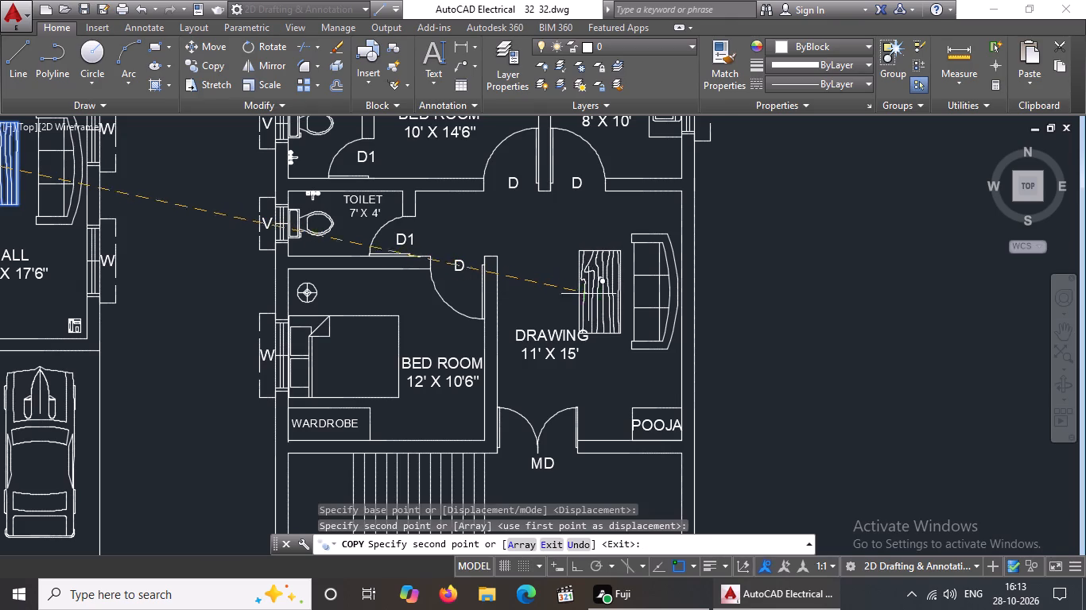
{"action": "key", "text": "Escape"}
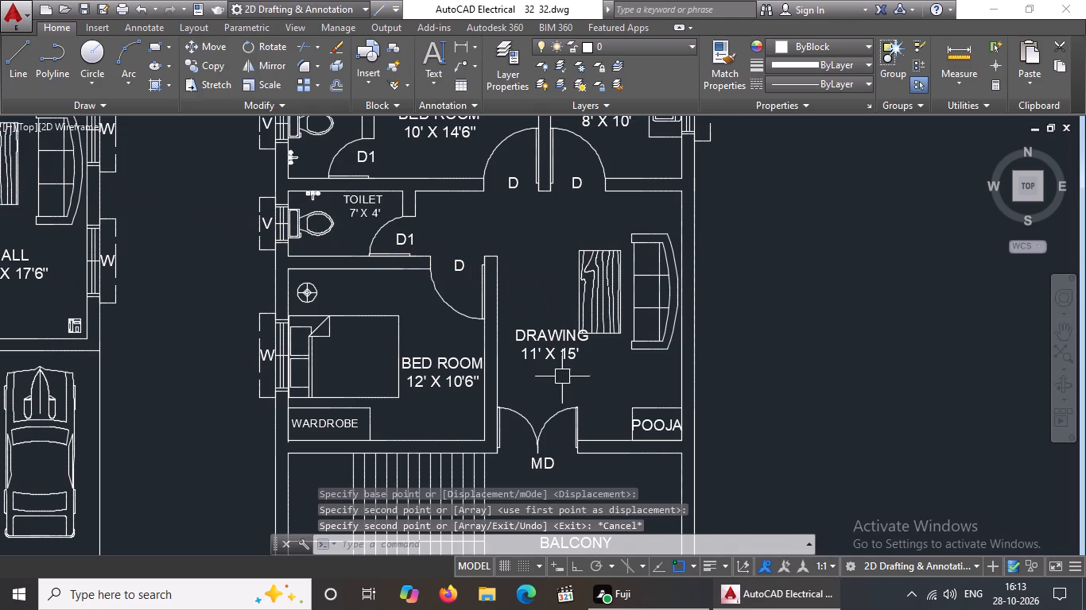
Move the DRAWING 11' X 15' label straight down, clear of the centre table and nearer the MD door.
{"action": "left_click", "coordinate": [549, 346]}
{"action": "left_click", "coordinate": [518, 332]}
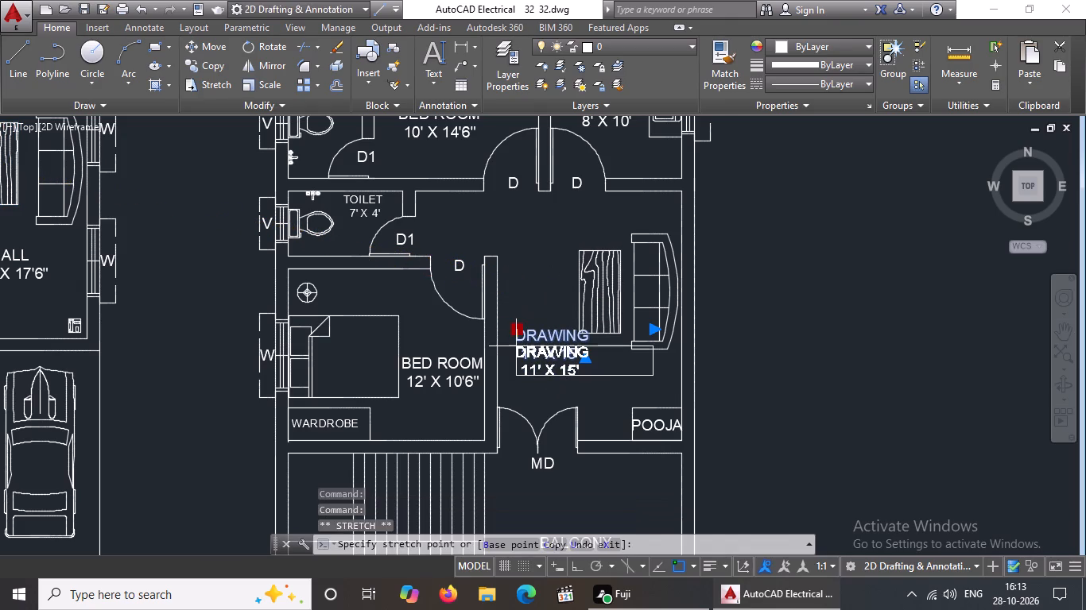
{"action": "left_click", "coordinate": [516, 346]}
{"action": "key", "text": "Escape"}
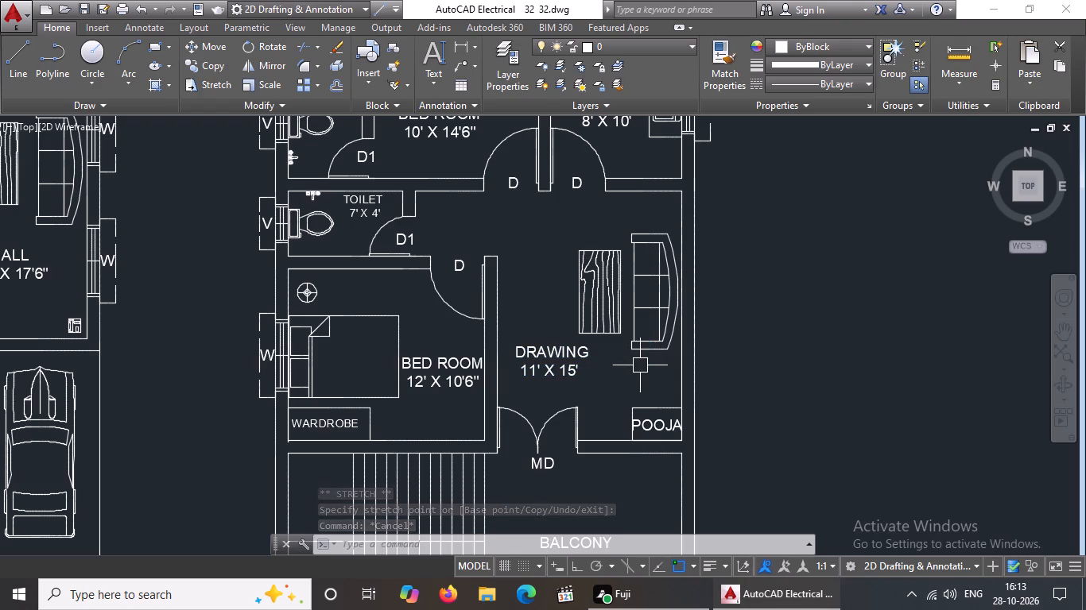
{"action": "key", "text": "Escape"}
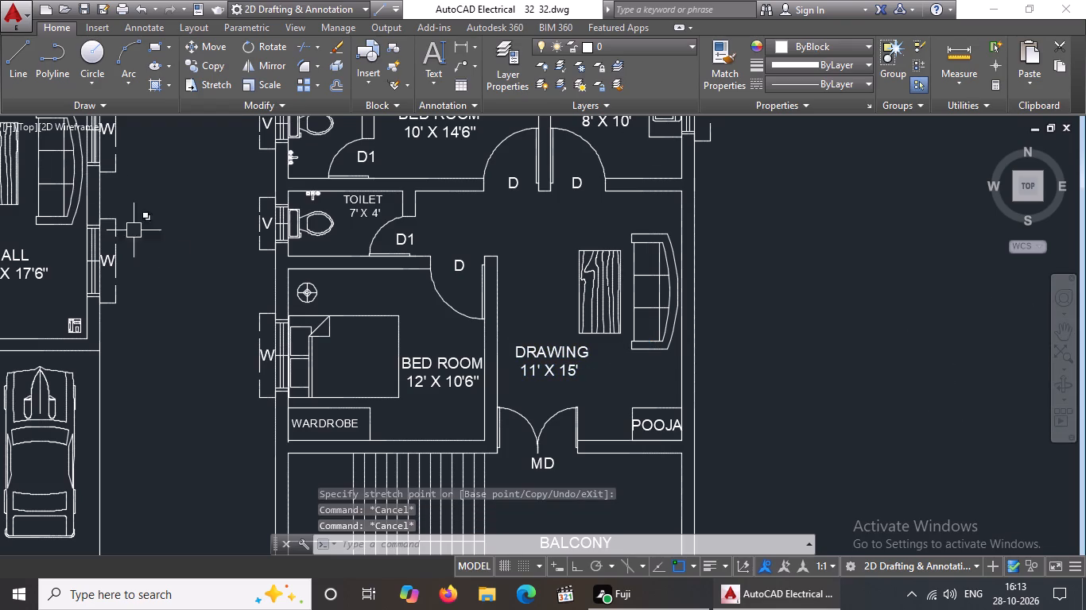
Insert the Table - Square Woodgrain 42 x 42 in. block from DesignCenter's Home - Space Planner.dwg into the empty area outside the balcony.
{"action": "scroll", "coordinate": [199, 271], "scroll_direction": "down", "scroll_amount": 1}
{"action": "type", "text": "DC"}
{"action": "key", "text": "space"}
{"action": "key", "text": "space"}
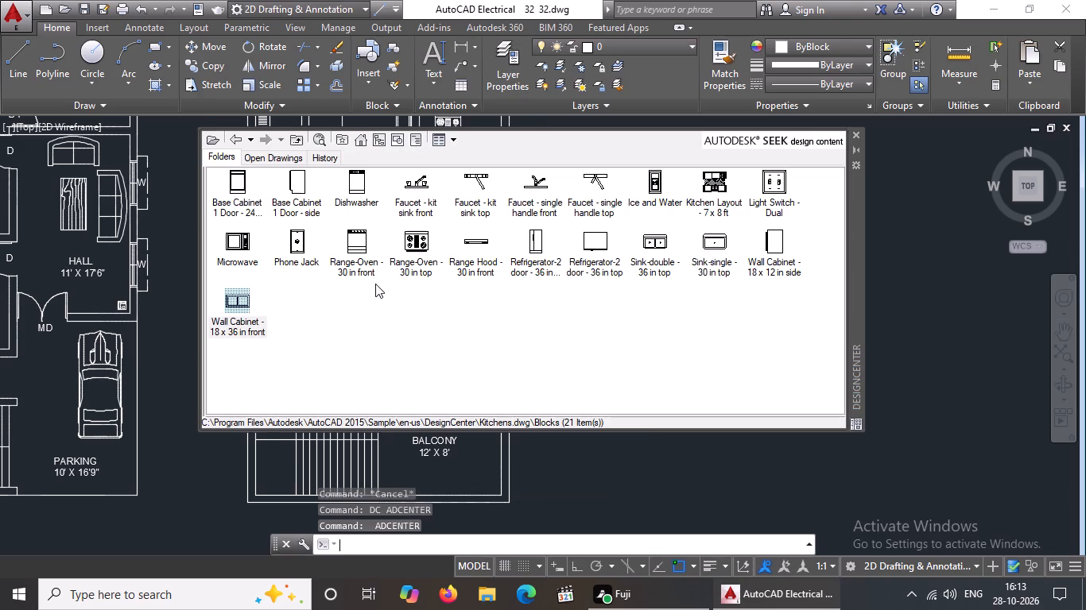
{"action": "left_click", "coordinate": [365, 133]}
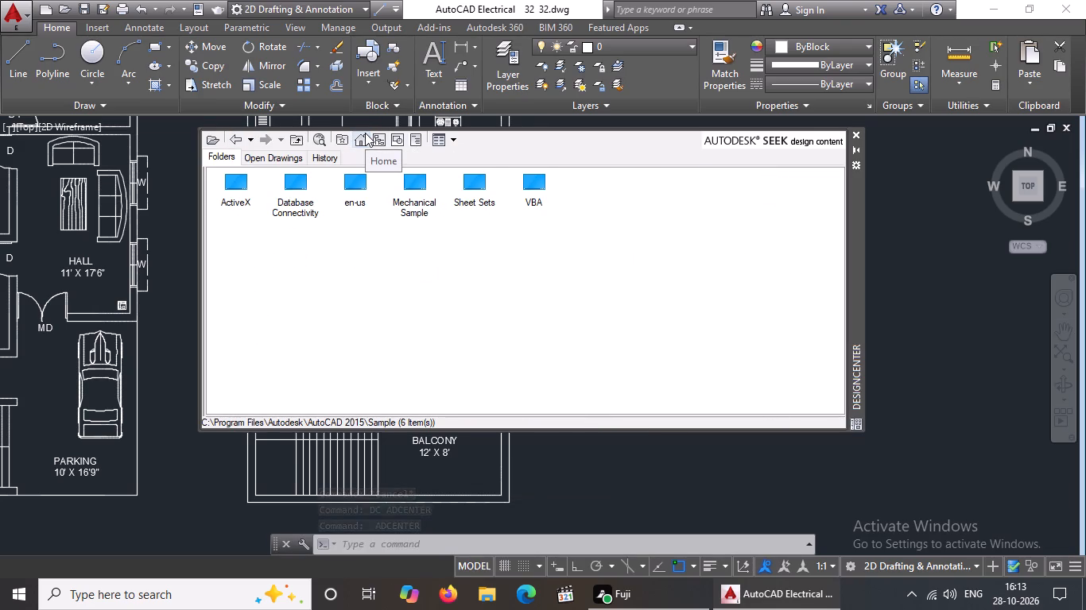
{"action": "double_click", "coordinate": [356, 191]}
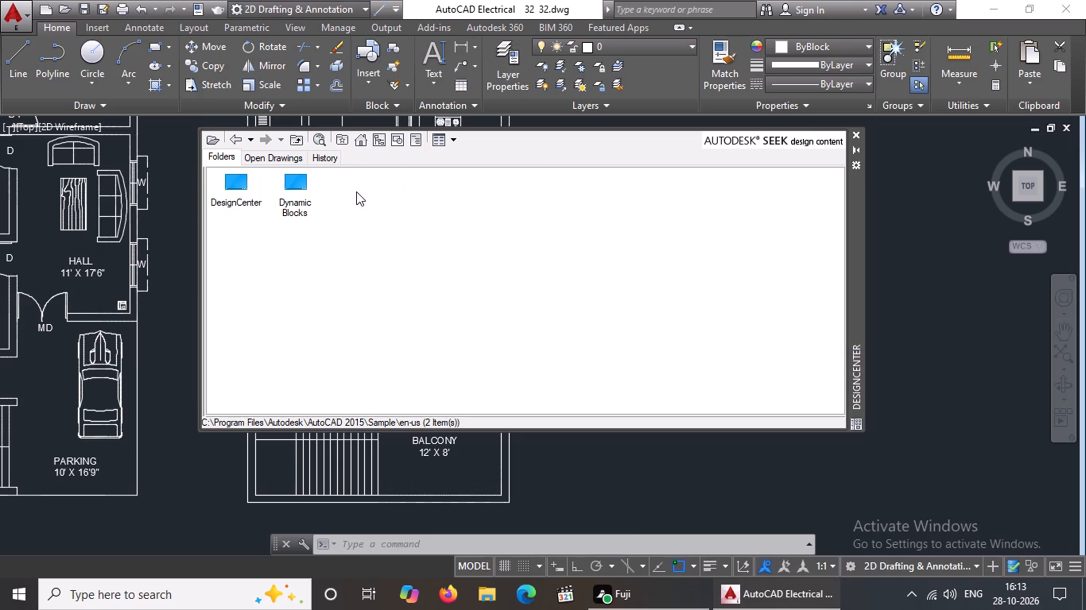
{"action": "double_click", "coordinate": [233, 183]}
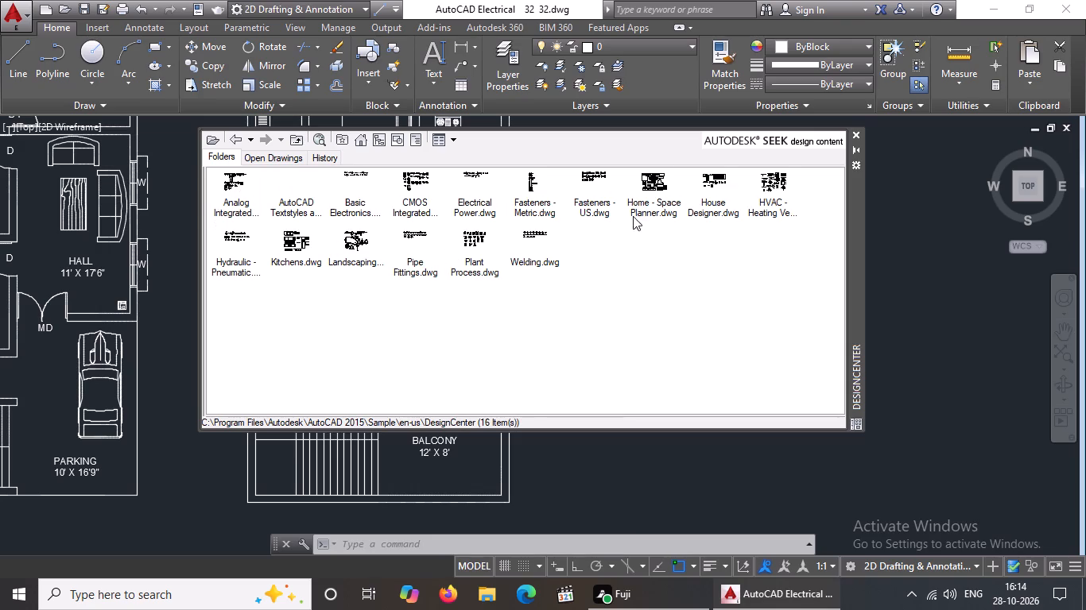
{"action": "double_click", "coordinate": [656, 204]}
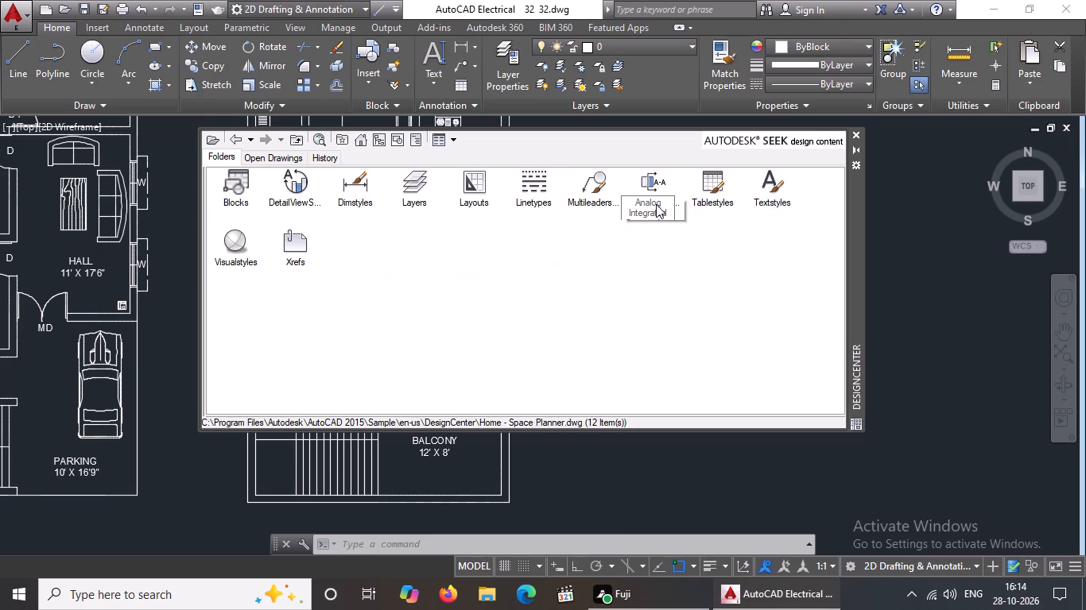
{"action": "double_click", "coordinate": [242, 189]}
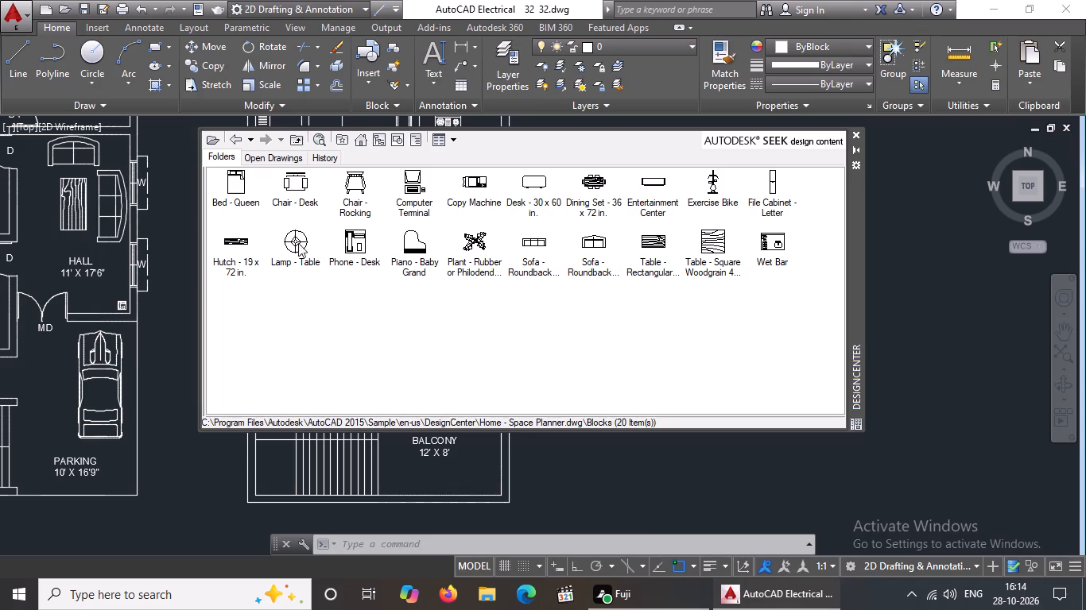
{"action": "left_click_drag", "start_coordinate": [717, 246], "coordinate": [651, 450]}
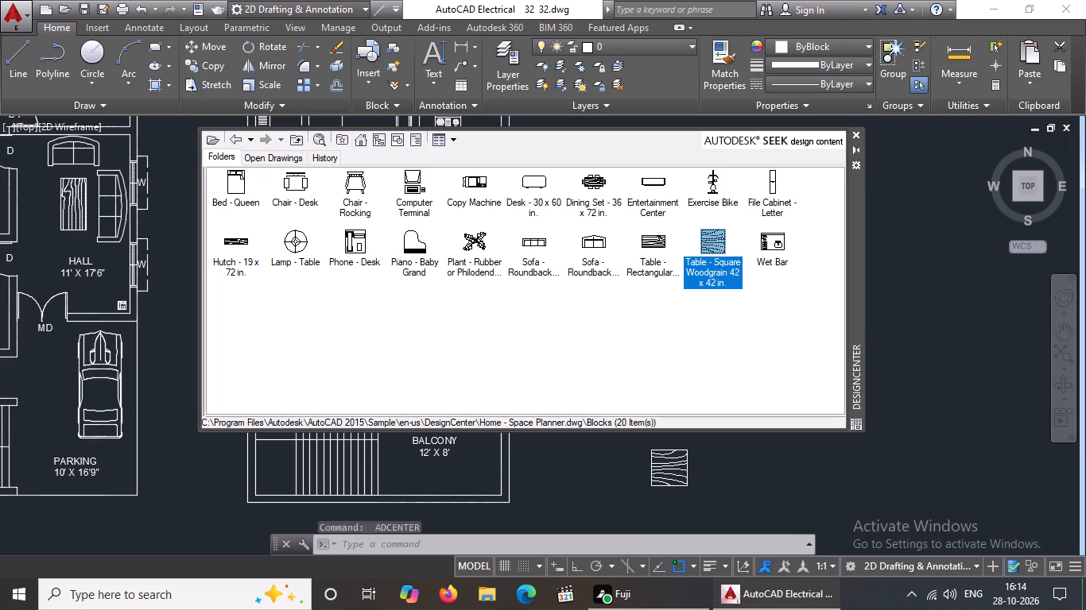
{"action": "left_click_drag", "start_coordinate": [651, 450], "coordinate": [649, 457]}
{"action": "left_click", "coordinate": [855, 133]}
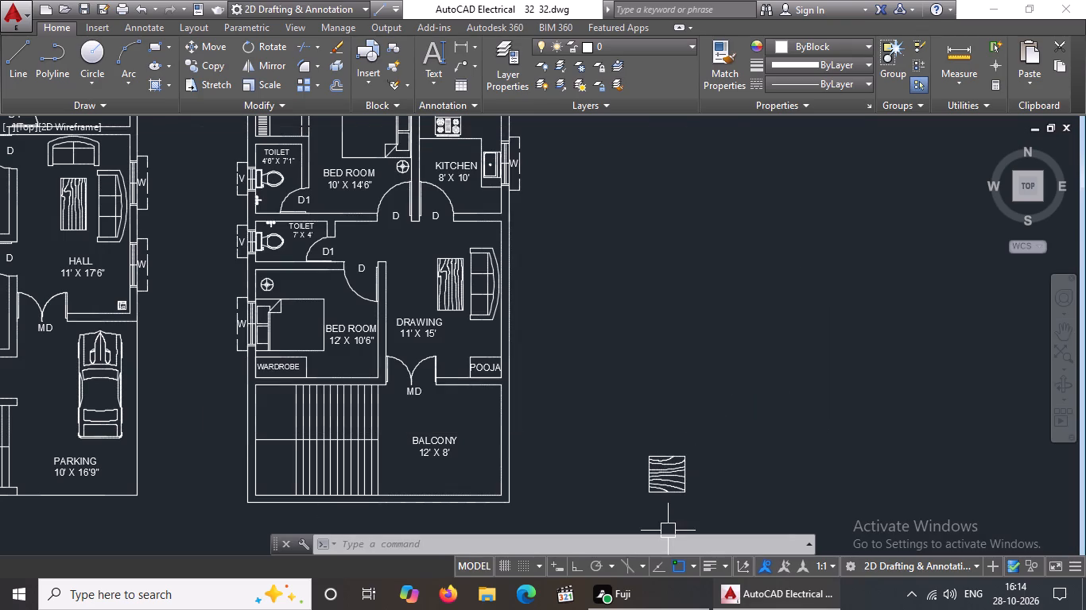
Scale the square woodgrain table down freehand to side-table size, using a base point near its upper corner.
{"action": "scroll", "coordinate": [667, 532], "scroll_direction": "up", "scroll_amount": 2}
{"action": "left_click", "coordinate": [668, 411]}
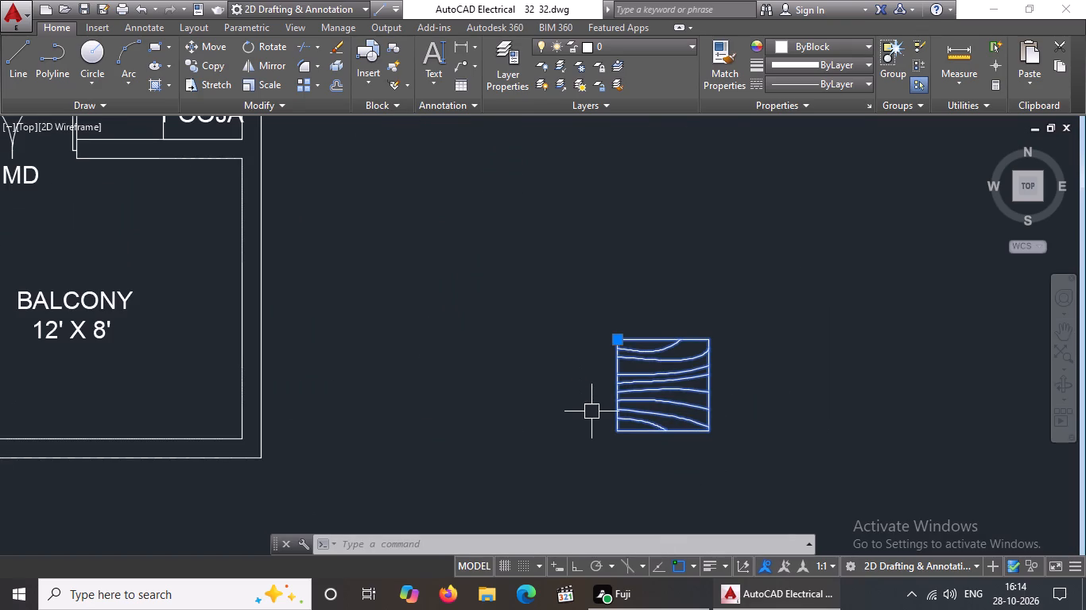
{"action": "type", "text": "SC"}
{"action": "key", "text": "space"}
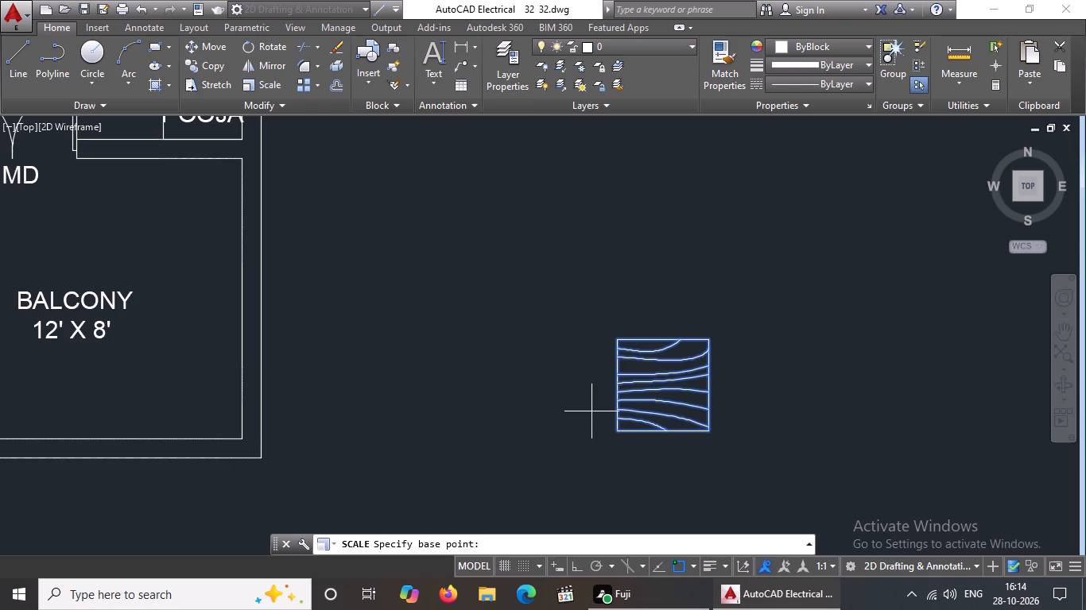
{"action": "left_click", "coordinate": [701, 349]}
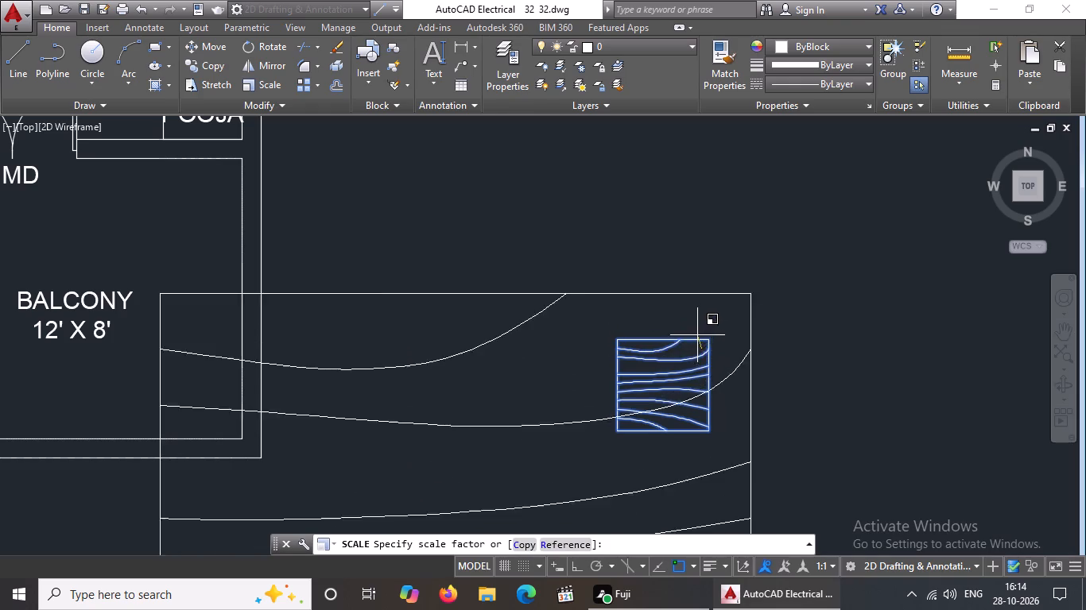
{"action": "scroll", "coordinate": [705, 349], "scroll_direction": "up", "scroll_amount": 2}
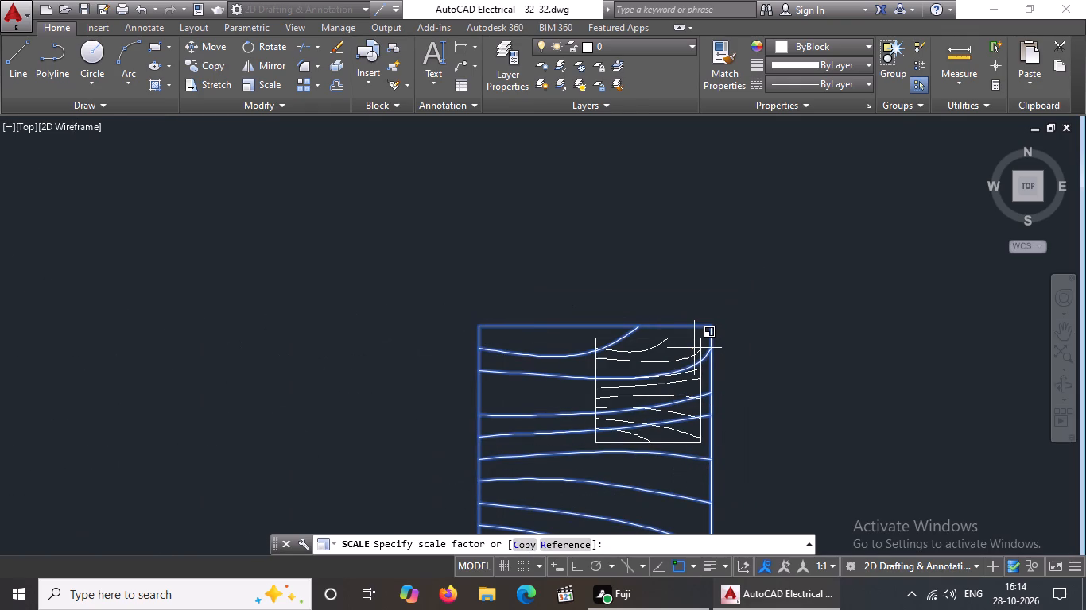
{"action": "left_click", "coordinate": [694, 346]}
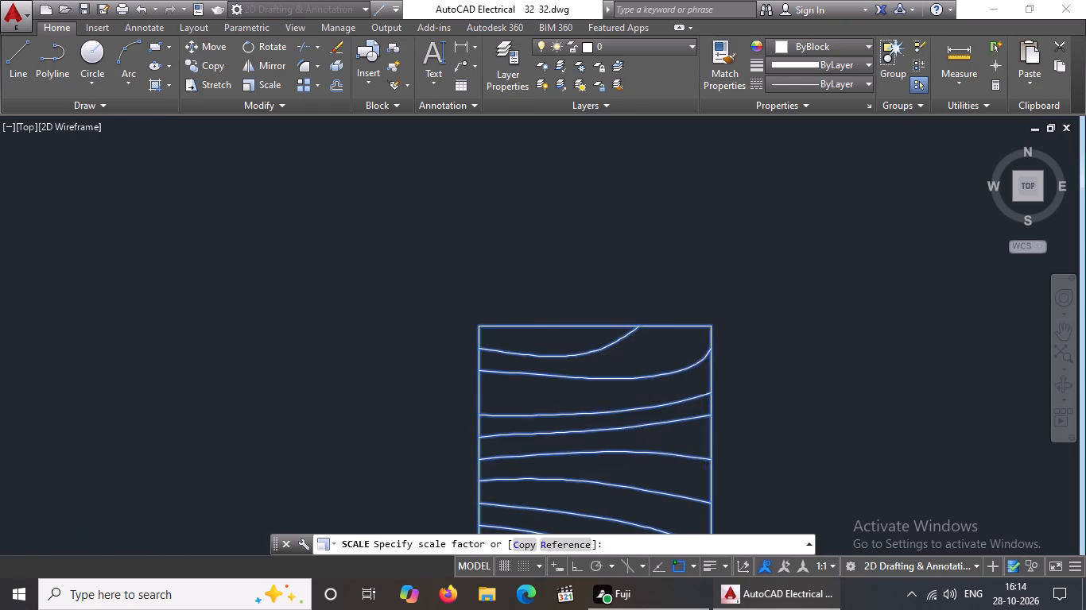
Move the square side table into the first floor drawing room, between the sofa and the POOJA box, against the outer wall.
{"action": "left_click", "coordinate": [643, 396]}
{"action": "left_click", "coordinate": [566, 337]}
{"action": "scroll", "coordinate": [582, 328], "scroll_direction": "down", "scroll_amount": 2}
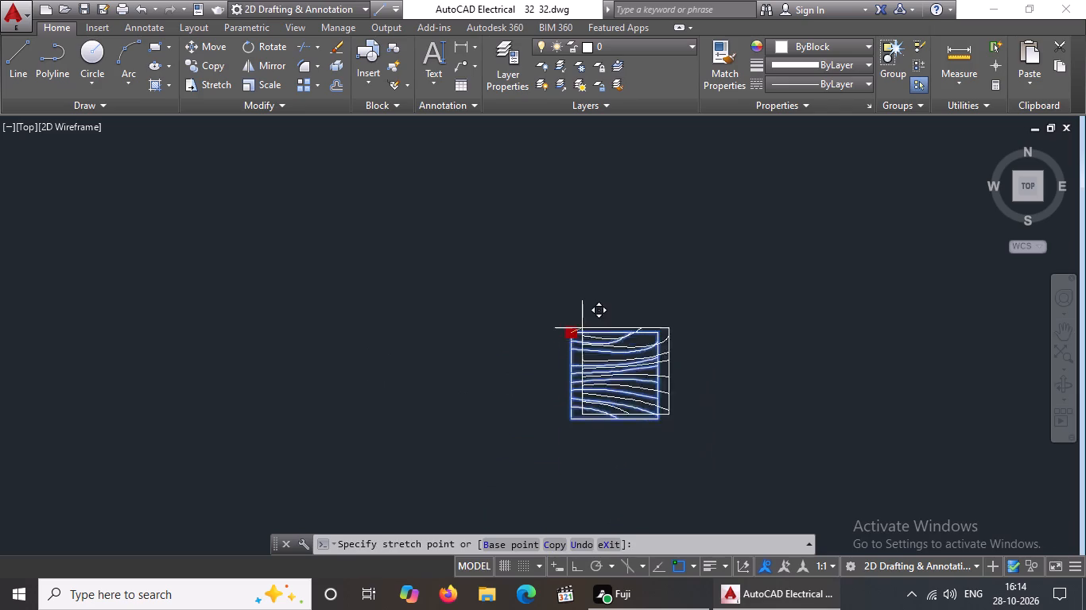
{"action": "scroll", "coordinate": [582, 328], "scroll_direction": "down", "scroll_amount": 1}
{"action": "middle_click_drag", "start_coordinate": [290, 280], "coordinate": [335, 470]}
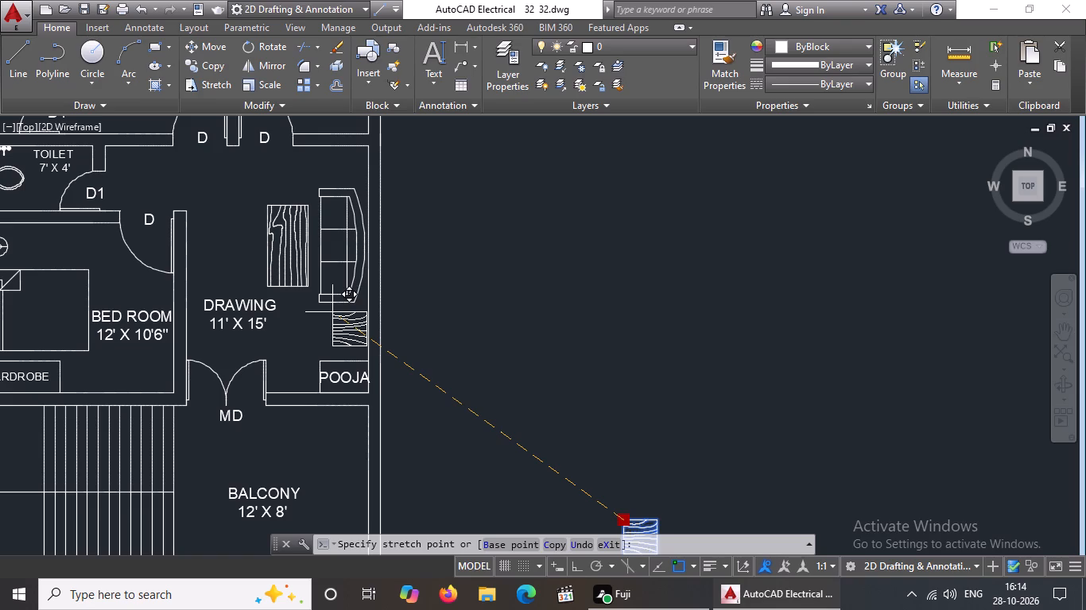
{"action": "left_click", "coordinate": [332, 324]}
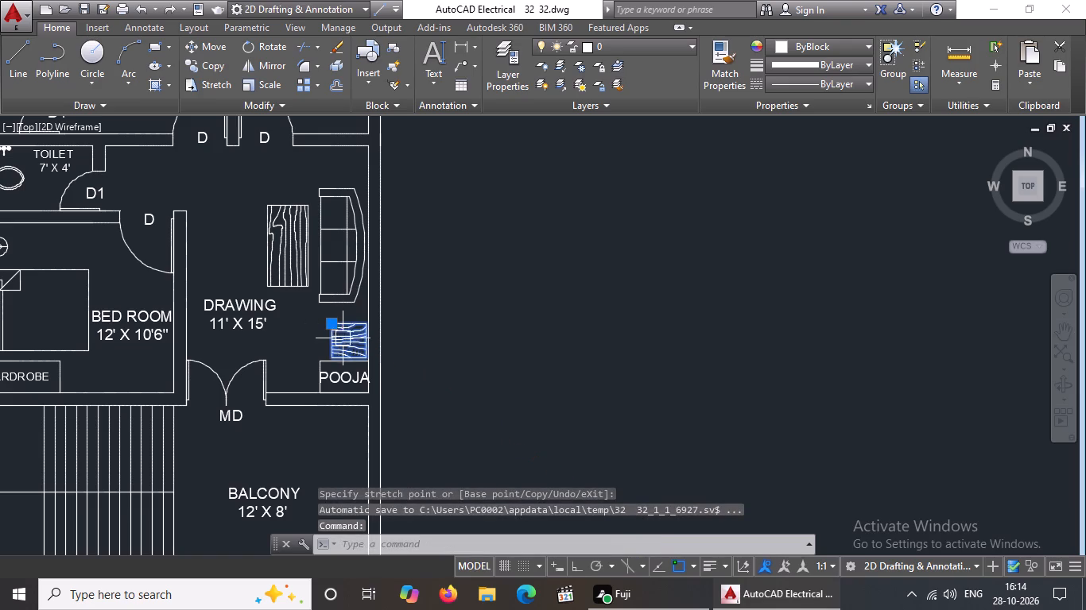
Copy the square side table to the opposite end of the drawing room sofa, near the kitchen wall.
{"action": "left_click", "coordinate": [205, 64]}
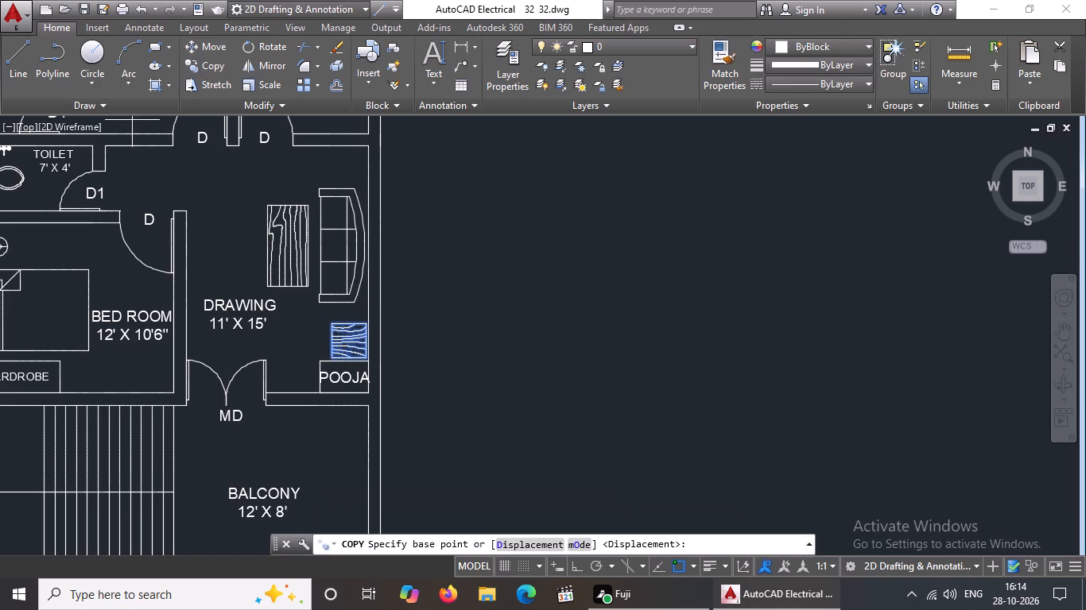
{"action": "left_click", "coordinate": [355, 349]}
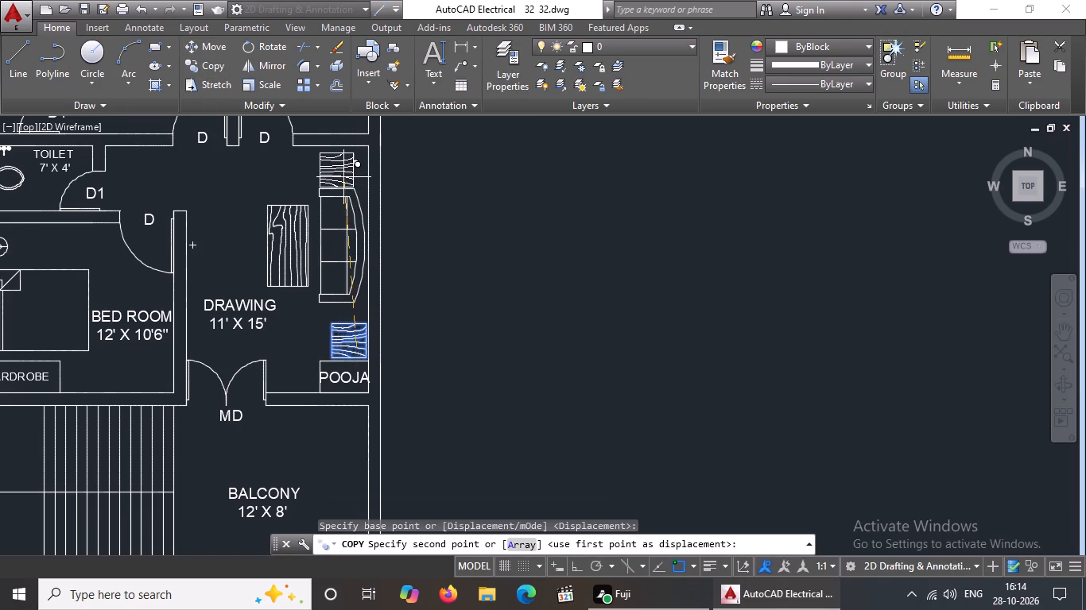
{"action": "scroll", "coordinate": [343, 177], "scroll_direction": "up", "scroll_amount": 1}
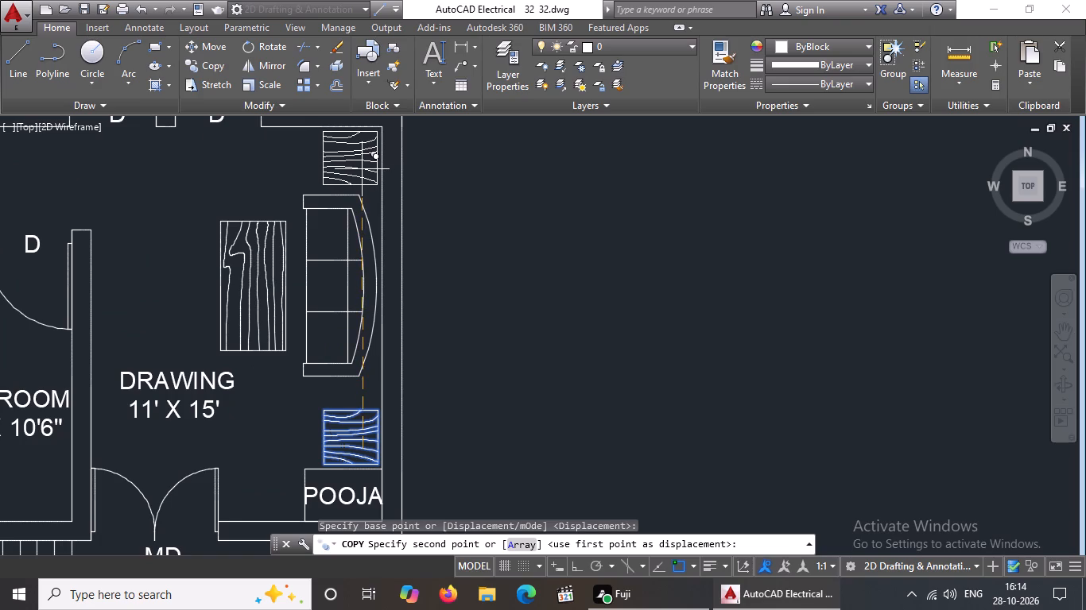
{"action": "left_click", "coordinate": [364, 168]}
{"action": "scroll", "coordinate": [597, 228], "scroll_direction": "down", "scroll_amount": 2}
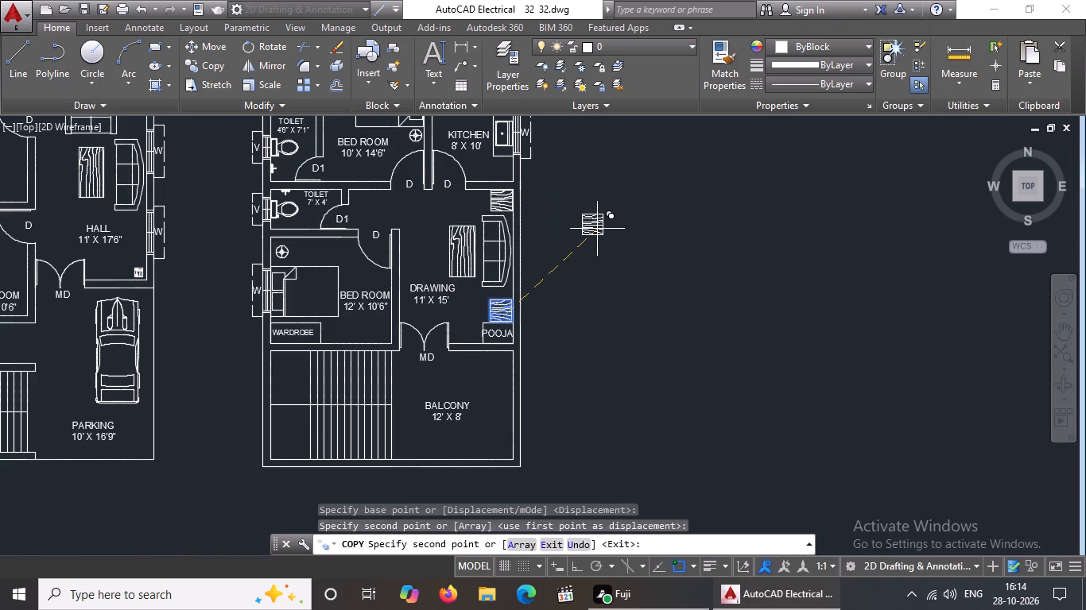
{"action": "key", "text": "Escape"}
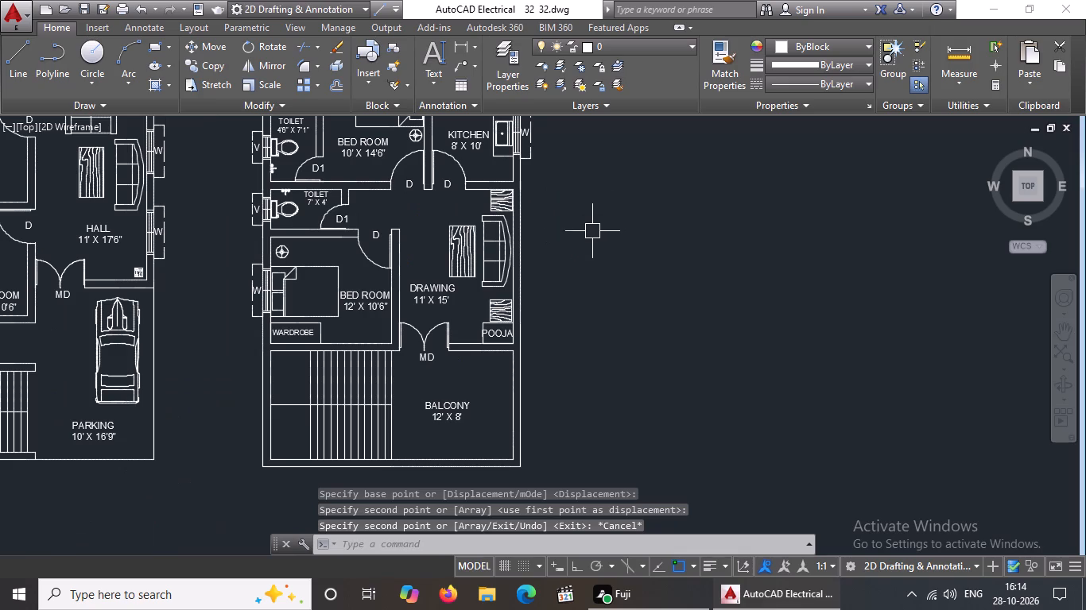
Move the DRAWING 11' X 15' label up beside the centre table, between it and the bedroom wall.
{"action": "left_click", "coordinate": [420, 300]}
{"action": "left_click", "coordinate": [417, 288]}
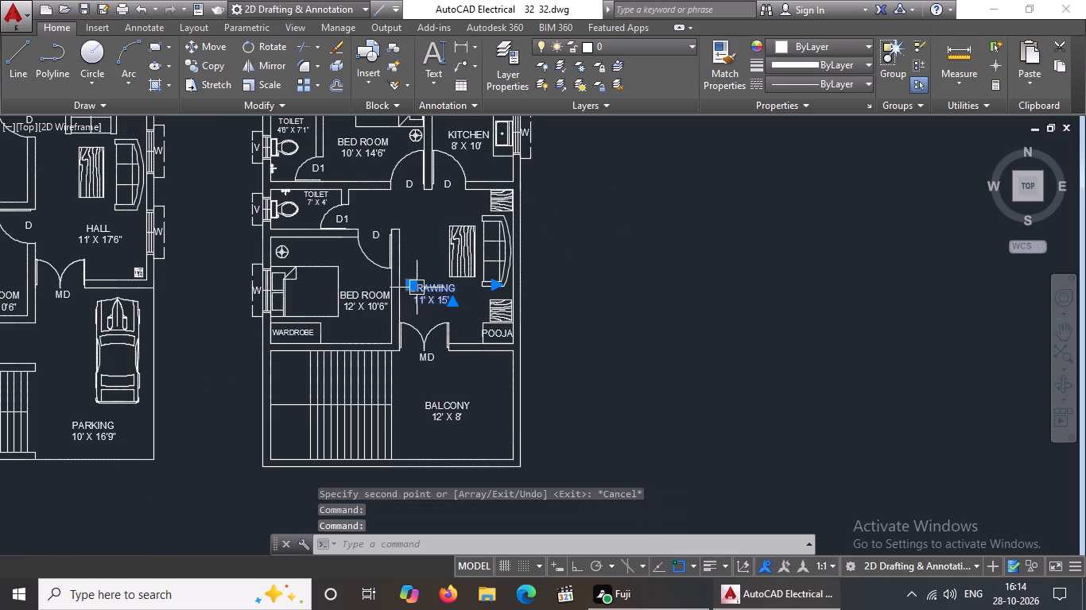
{"action": "left_click", "coordinate": [416, 287]}
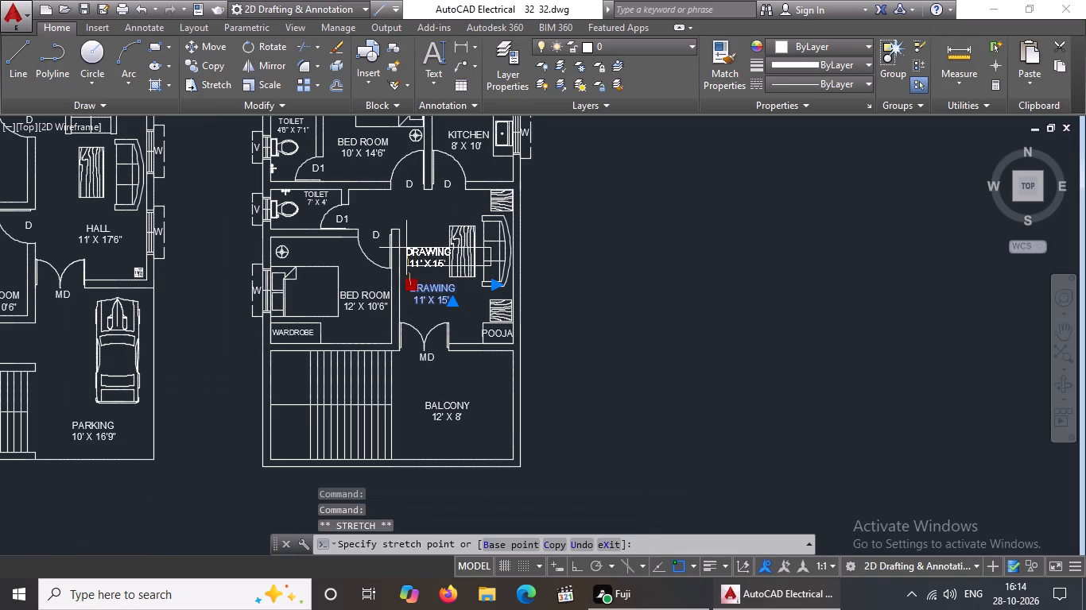
{"action": "left_click", "coordinate": [404, 251]}
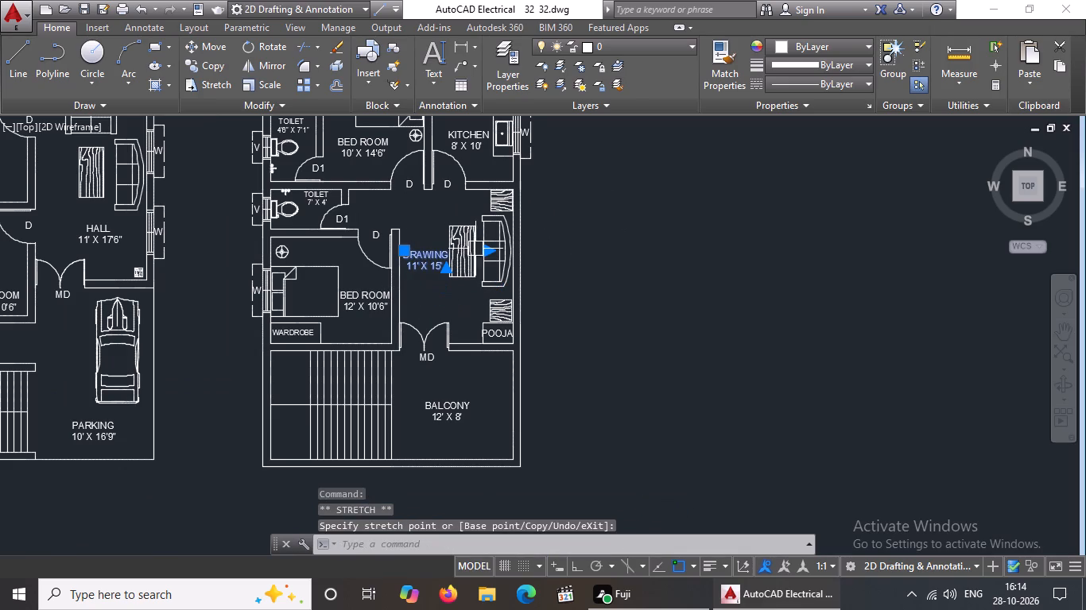
{"action": "key", "text": "Escape"}
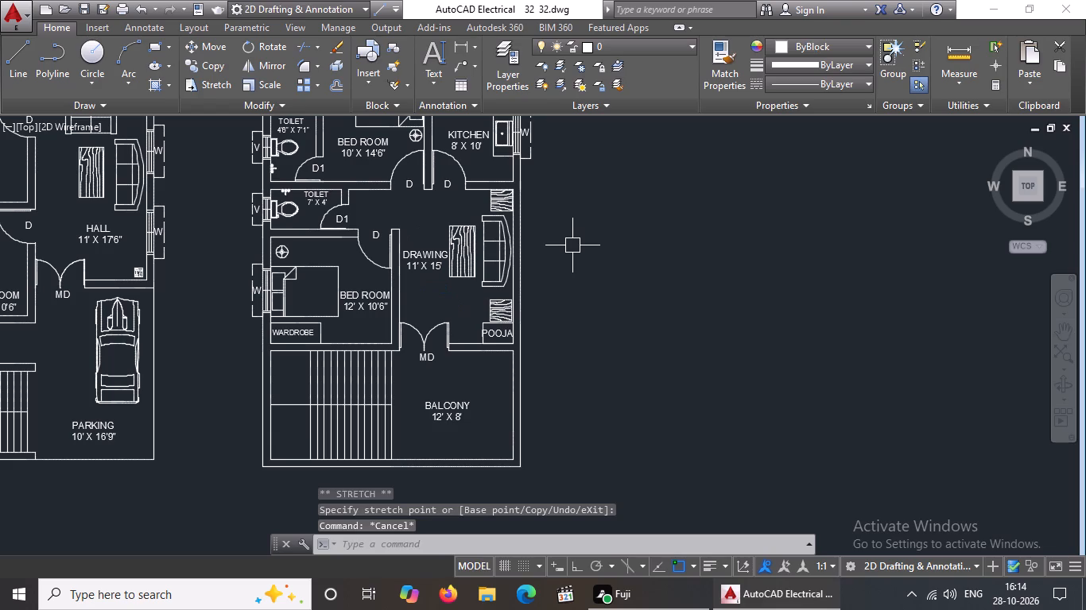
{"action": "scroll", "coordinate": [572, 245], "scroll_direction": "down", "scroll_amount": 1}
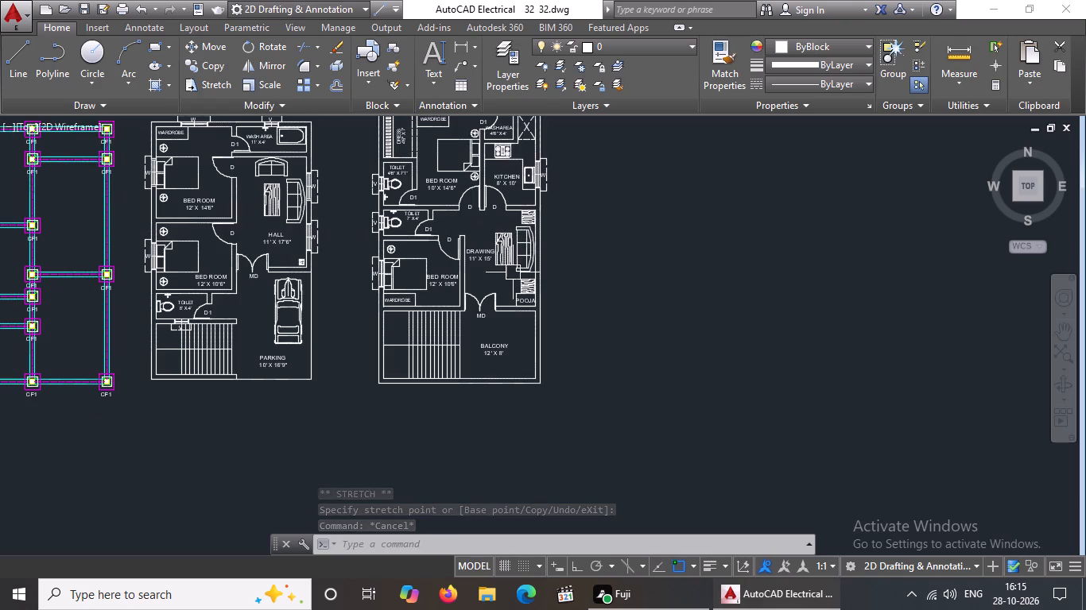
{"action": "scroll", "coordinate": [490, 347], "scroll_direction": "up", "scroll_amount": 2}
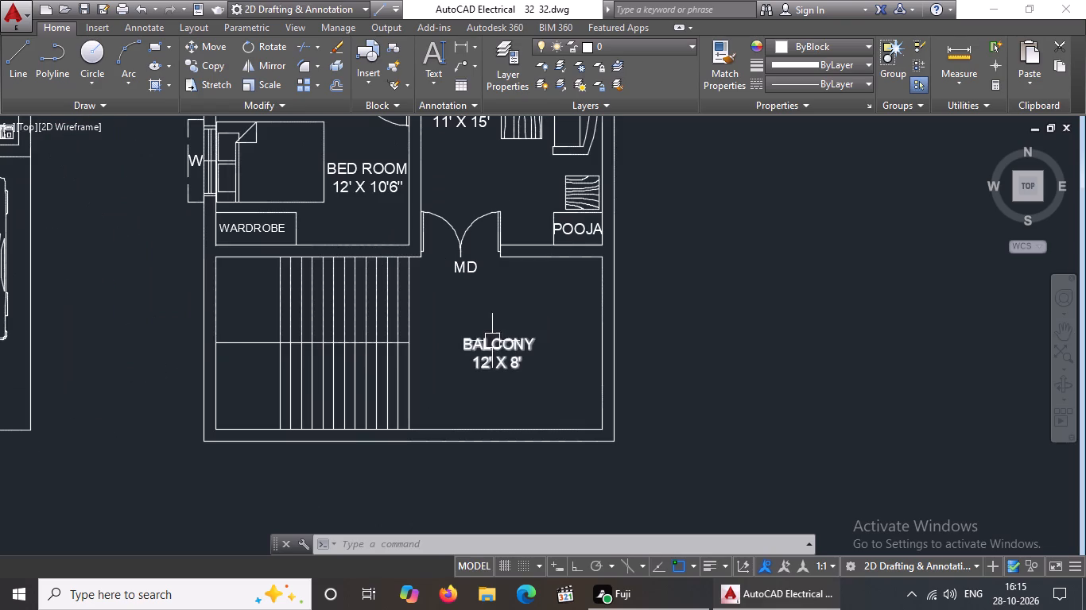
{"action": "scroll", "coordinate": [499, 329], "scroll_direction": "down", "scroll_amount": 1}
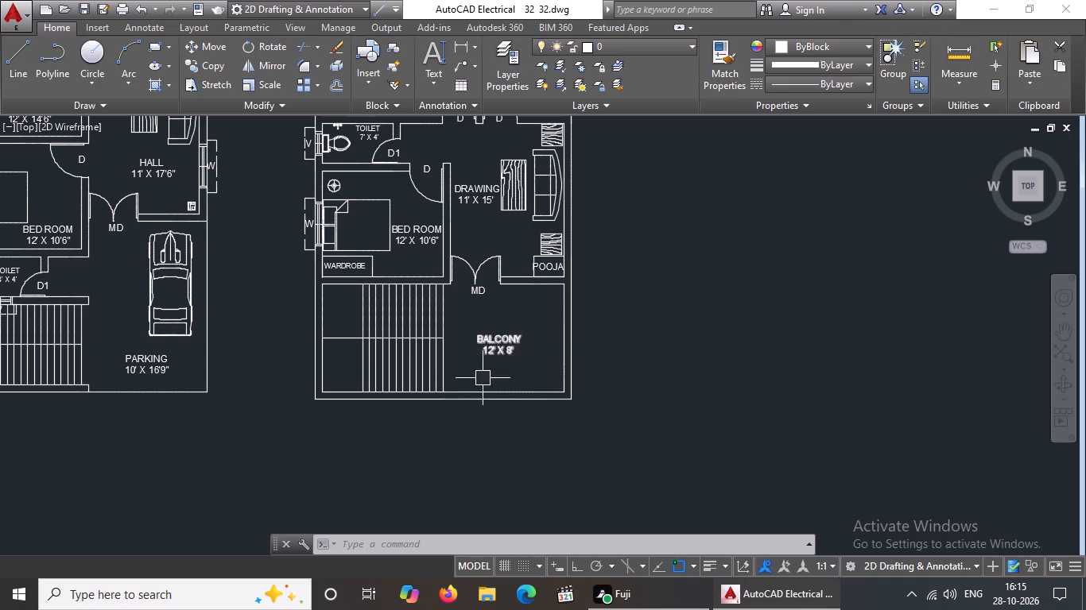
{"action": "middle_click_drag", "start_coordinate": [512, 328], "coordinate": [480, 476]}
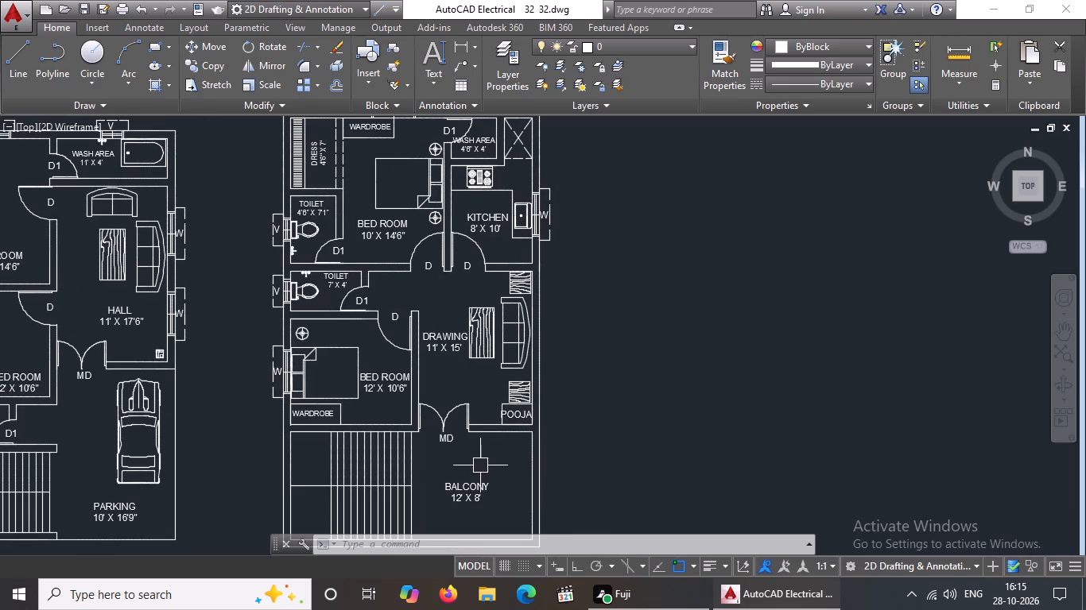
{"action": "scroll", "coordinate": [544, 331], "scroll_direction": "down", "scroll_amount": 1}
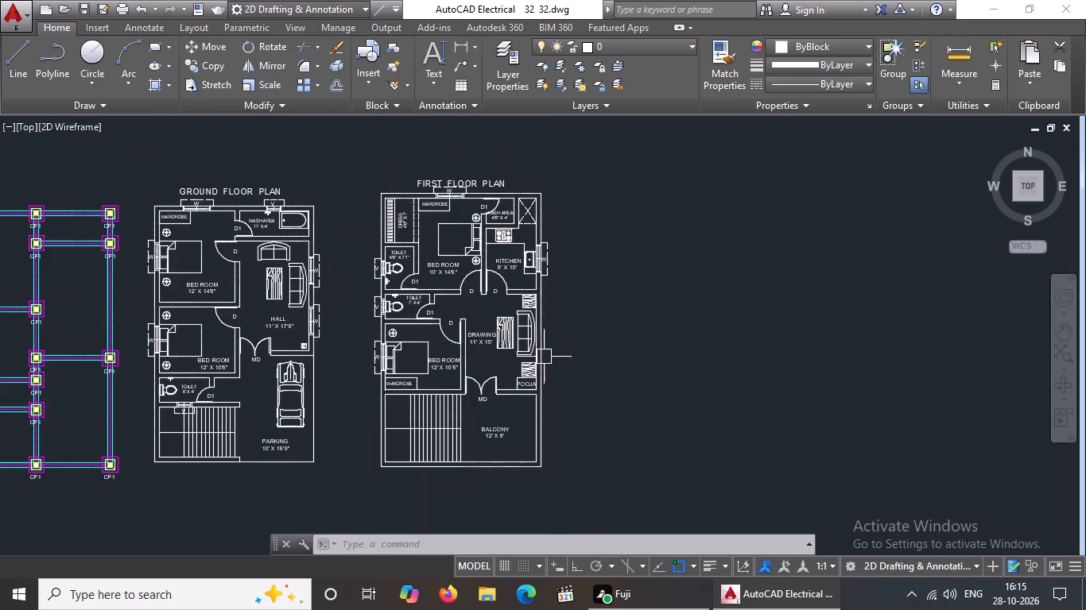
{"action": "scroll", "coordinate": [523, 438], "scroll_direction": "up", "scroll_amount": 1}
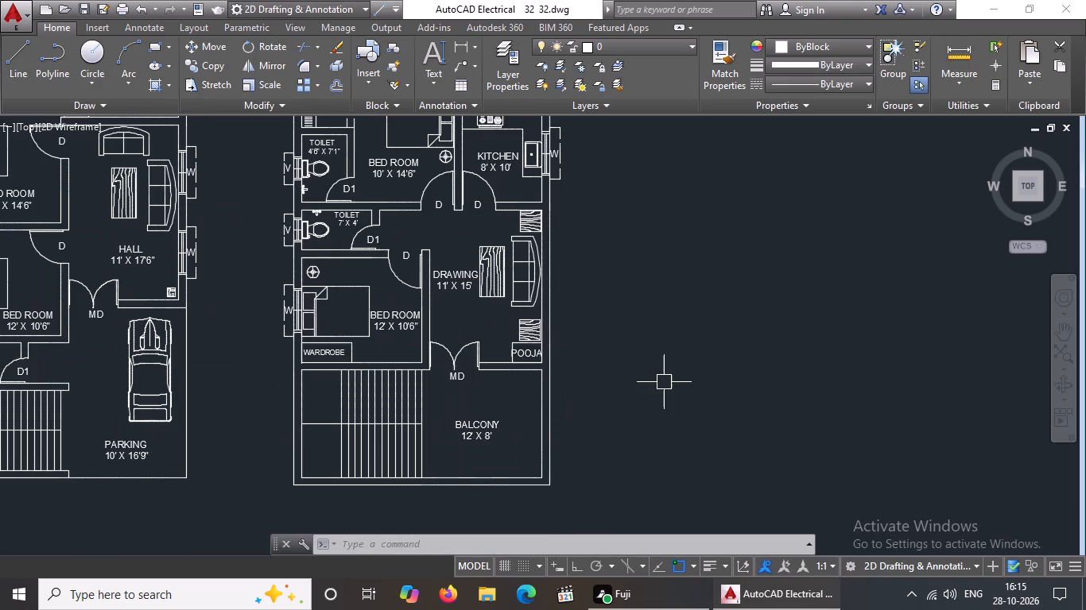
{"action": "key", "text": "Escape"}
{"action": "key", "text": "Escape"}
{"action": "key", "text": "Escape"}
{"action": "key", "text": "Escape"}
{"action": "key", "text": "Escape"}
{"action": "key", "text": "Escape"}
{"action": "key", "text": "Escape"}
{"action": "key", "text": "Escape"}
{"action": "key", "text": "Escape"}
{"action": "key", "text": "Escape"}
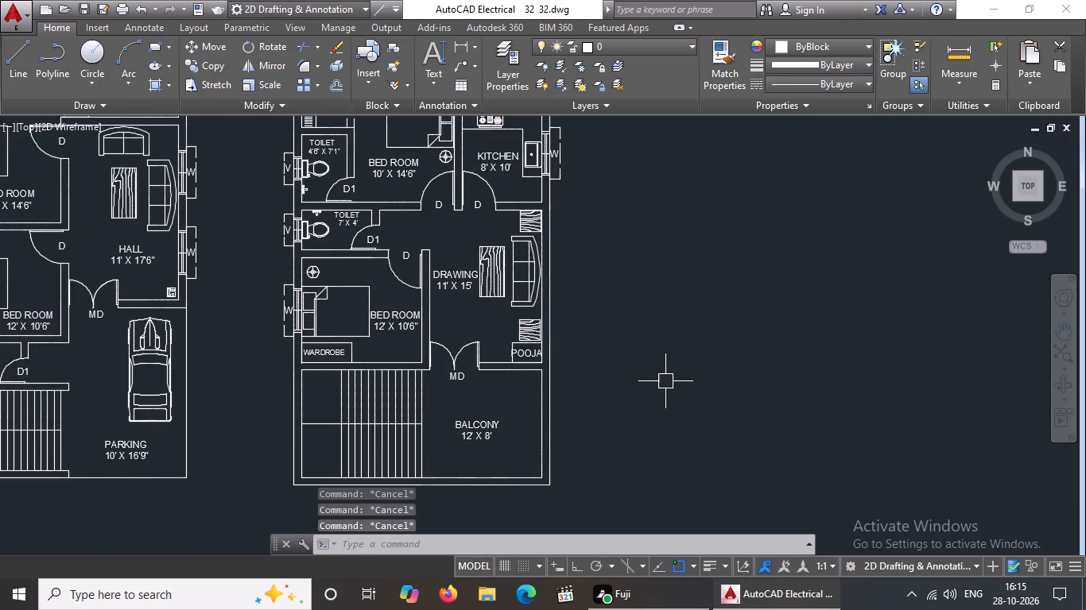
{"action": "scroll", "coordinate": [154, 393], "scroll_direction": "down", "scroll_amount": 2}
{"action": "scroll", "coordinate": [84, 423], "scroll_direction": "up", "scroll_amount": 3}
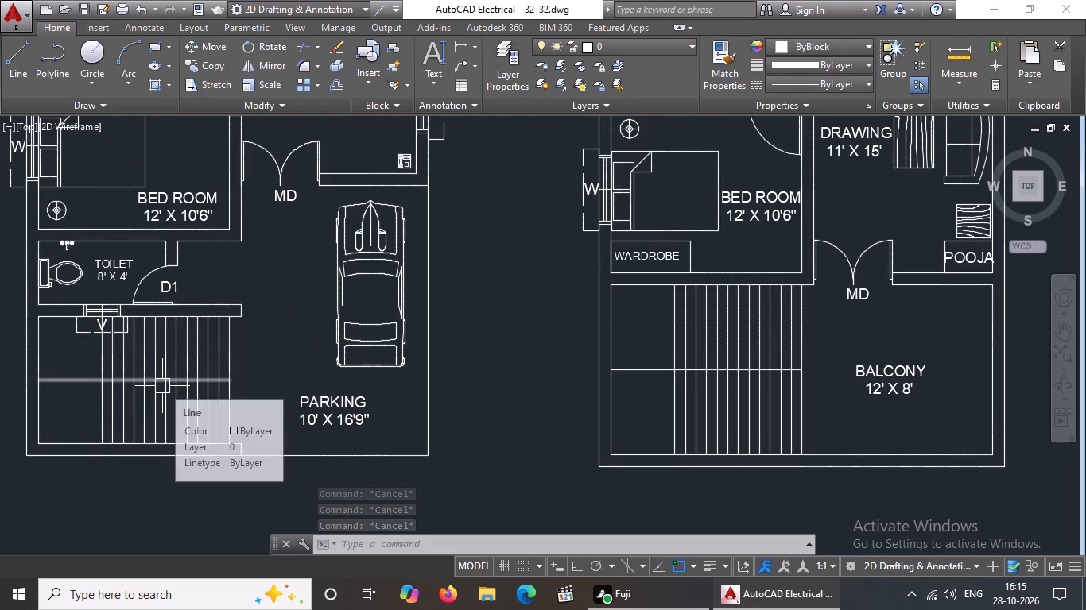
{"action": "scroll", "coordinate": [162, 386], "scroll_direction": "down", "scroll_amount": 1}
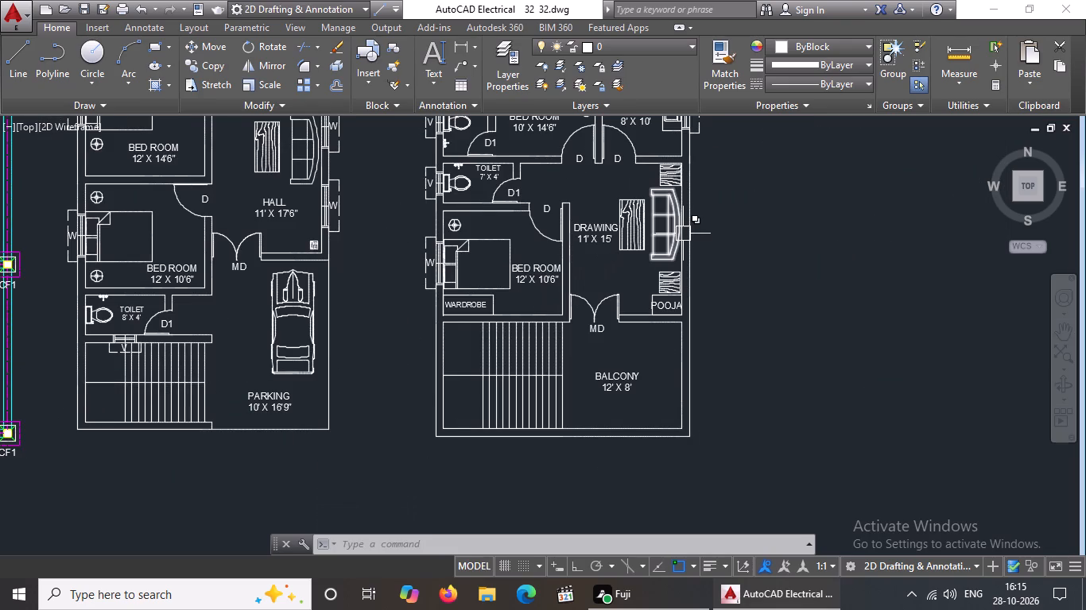
Move the first floor drawing room sofa slightly down along the outer wall, towards the side table beside the POOJA box.
{"action": "scroll", "coordinate": [661, 221], "scroll_direction": "up", "scroll_amount": 2}
{"action": "left_click", "coordinate": [661, 225]}
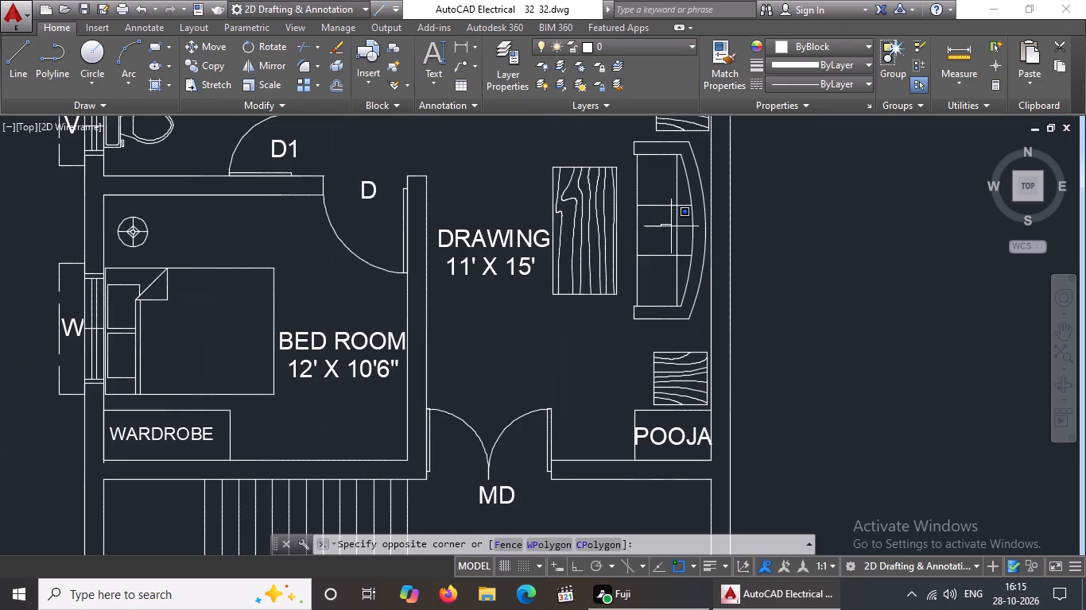
{"action": "left_click", "coordinate": [687, 237]}
{"action": "left_click", "coordinate": [688, 245]}
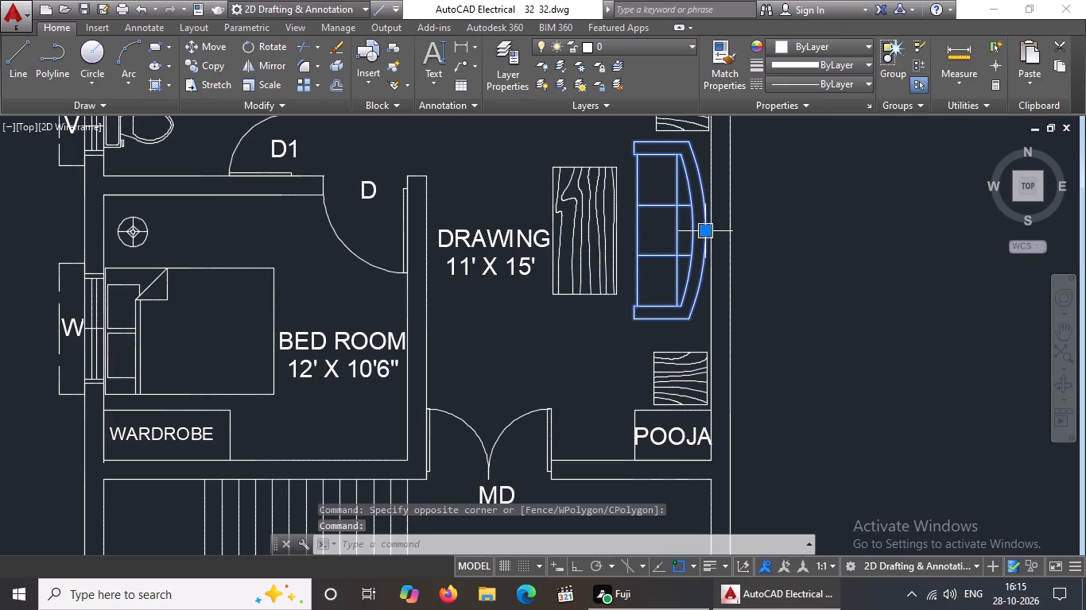
{"action": "left_click", "coordinate": [704, 230]}
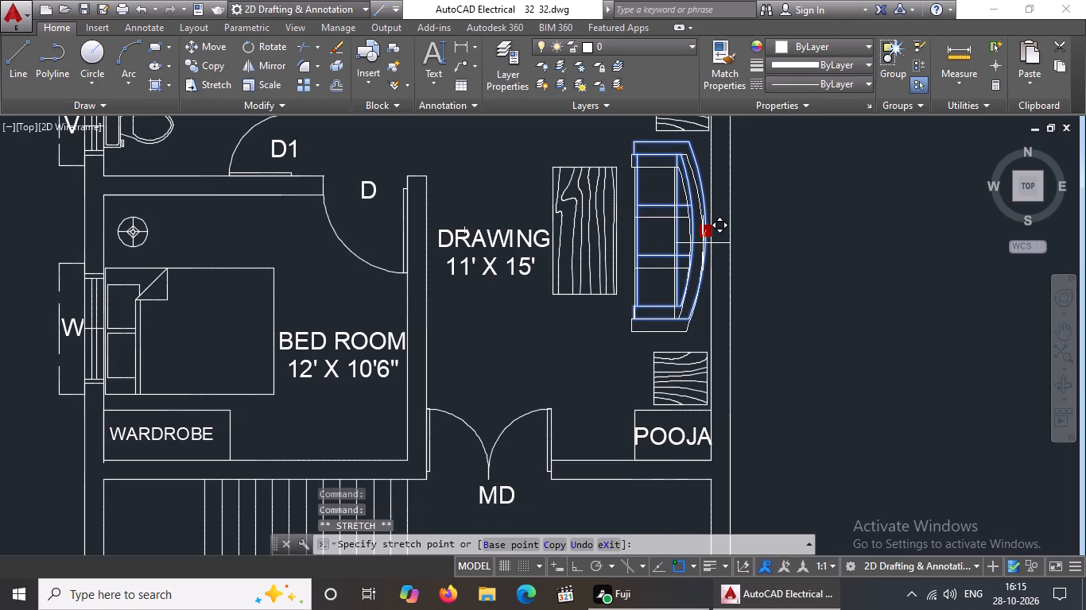
{"action": "left_click", "coordinate": [703, 243]}
Shift the drawing room centre table slightly down so it lines up with the middle of the sofa.
{"action": "left_click", "coordinate": [584, 235]}
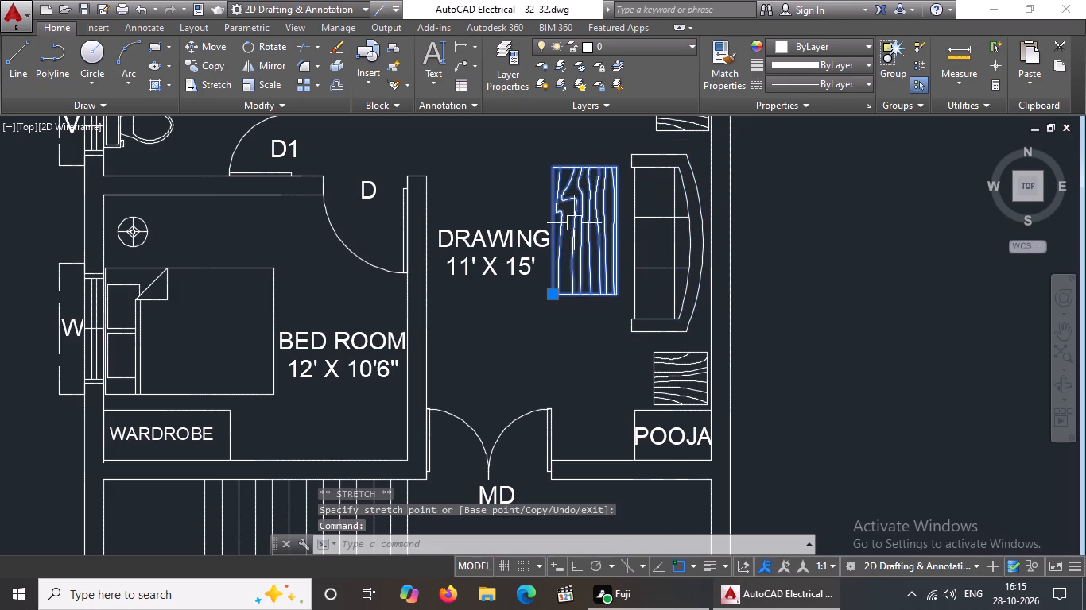
{"action": "left_click", "coordinate": [551, 291]}
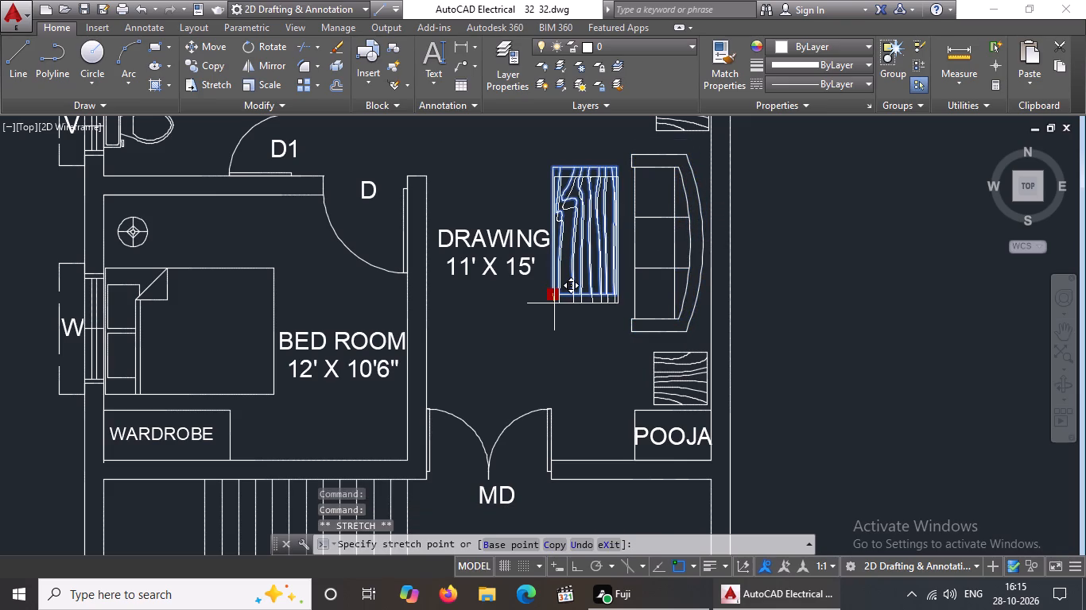
{"action": "left_click", "coordinate": [554, 304]}
{"action": "key", "text": "Escape"}
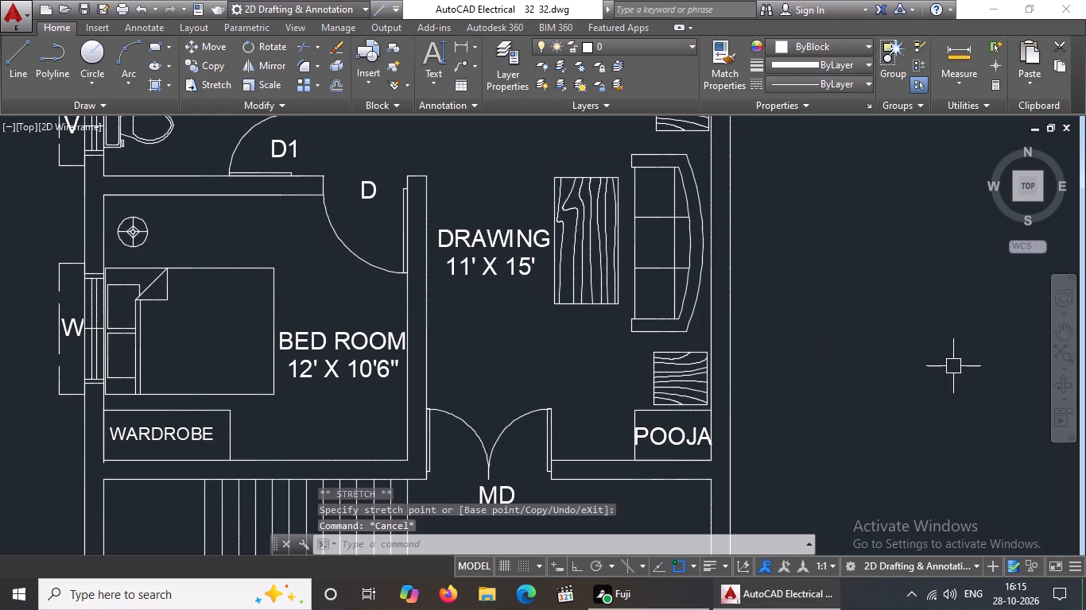
Draw a 9" line straight across the ground floor toilet's outer wall, outward from the wall's inner face behind the WC.
{"action": "scroll", "coordinate": [611, 237], "scroll_direction": "down", "scroll_amount": 3}
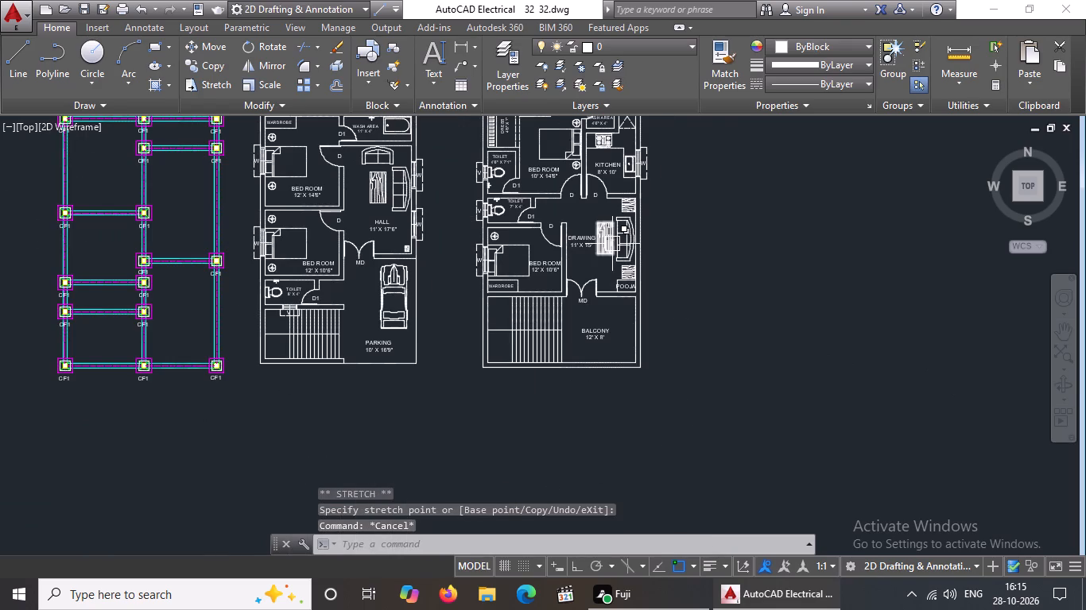
{"action": "scroll", "coordinate": [612, 249], "scroll_direction": "down", "scroll_amount": 1}
{"action": "scroll", "coordinate": [580, 253], "scroll_direction": "up", "scroll_amount": 3}
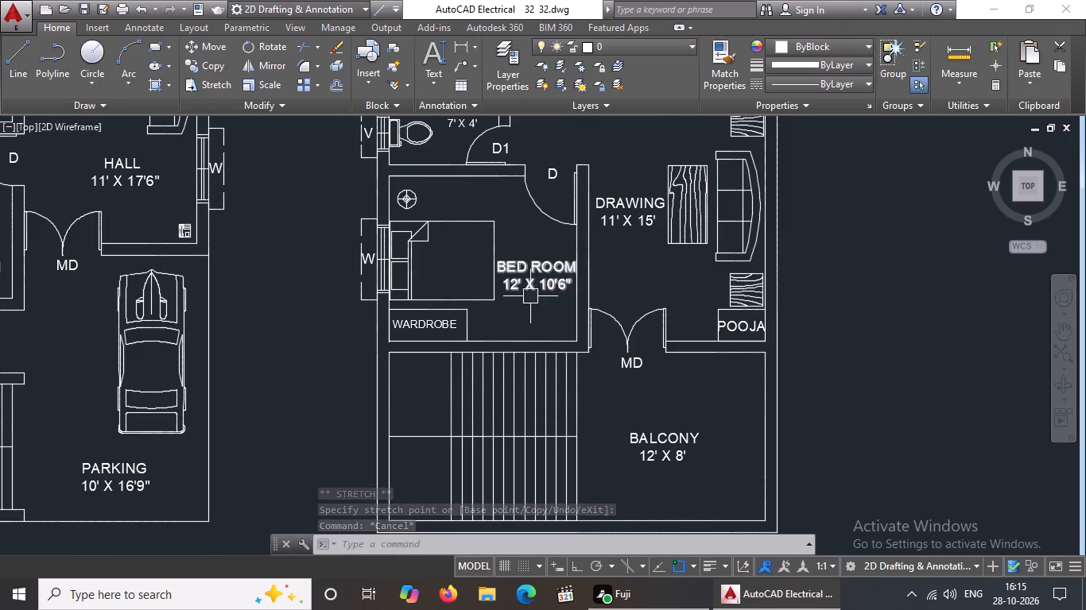
{"action": "scroll", "coordinate": [504, 320], "scroll_direction": "down", "scroll_amount": 2}
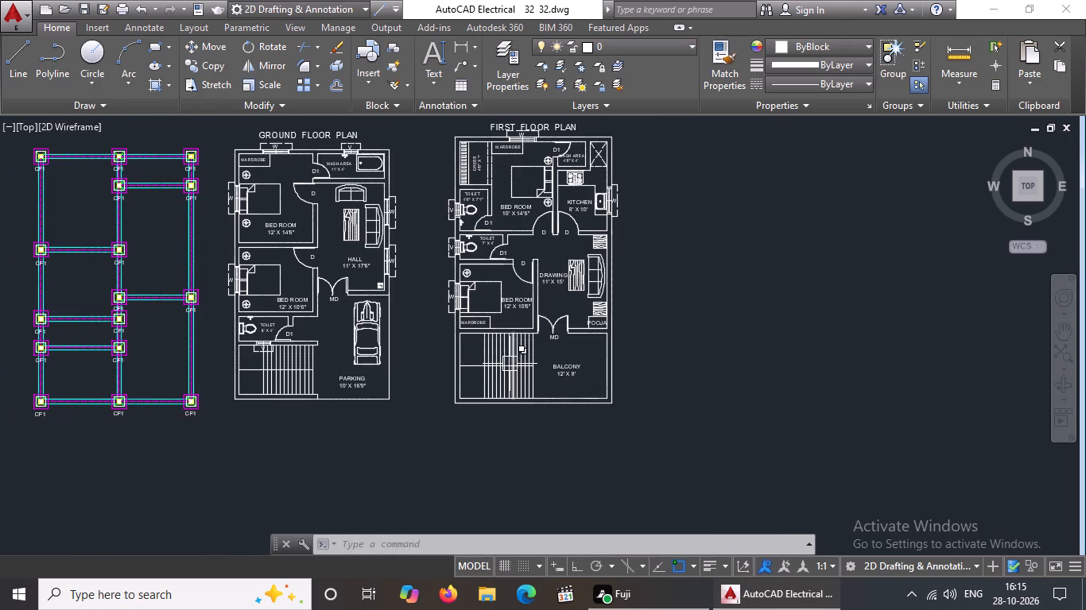
{"action": "scroll", "coordinate": [180, 338], "scroll_direction": "up", "scroll_amount": 3}
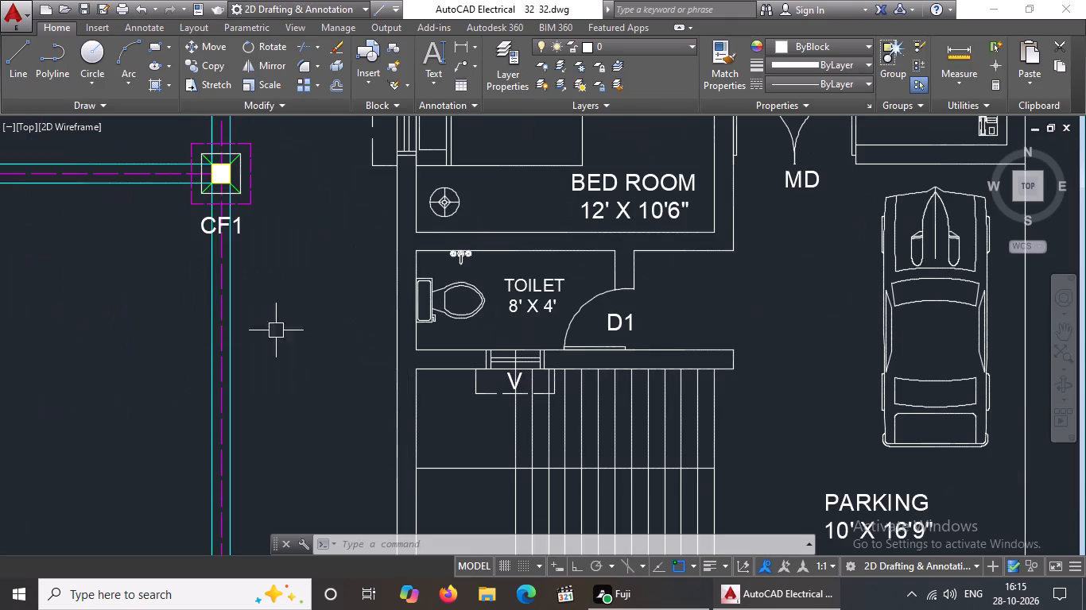
{"action": "scroll", "coordinate": [440, 311], "scroll_direction": "up", "scroll_amount": 1}
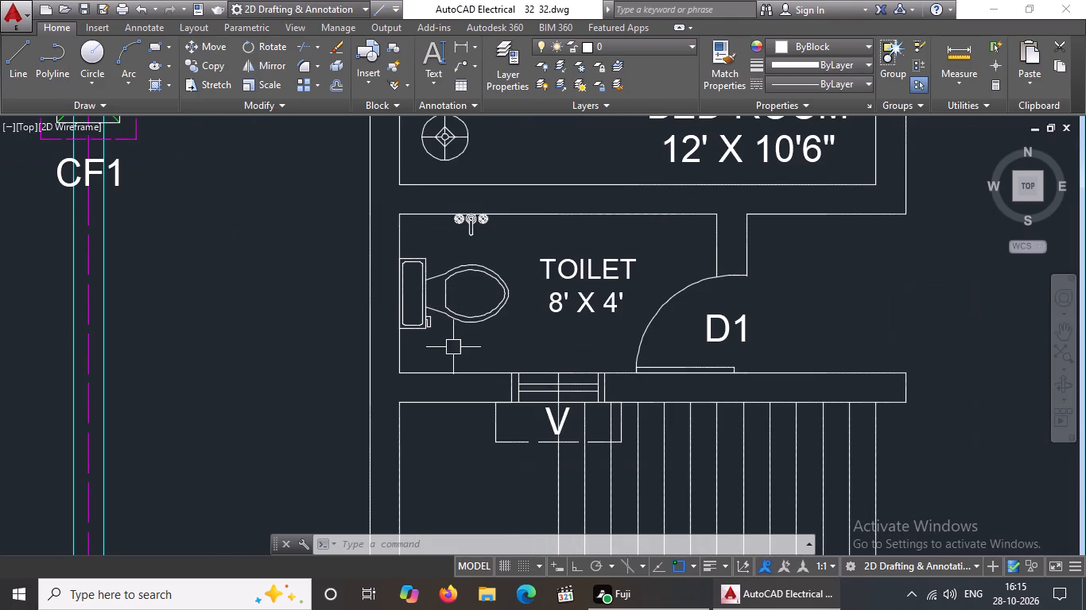
{"action": "key", "text": "Escape"}
{"action": "key", "text": "l"}
{"action": "key", "text": "Return"}
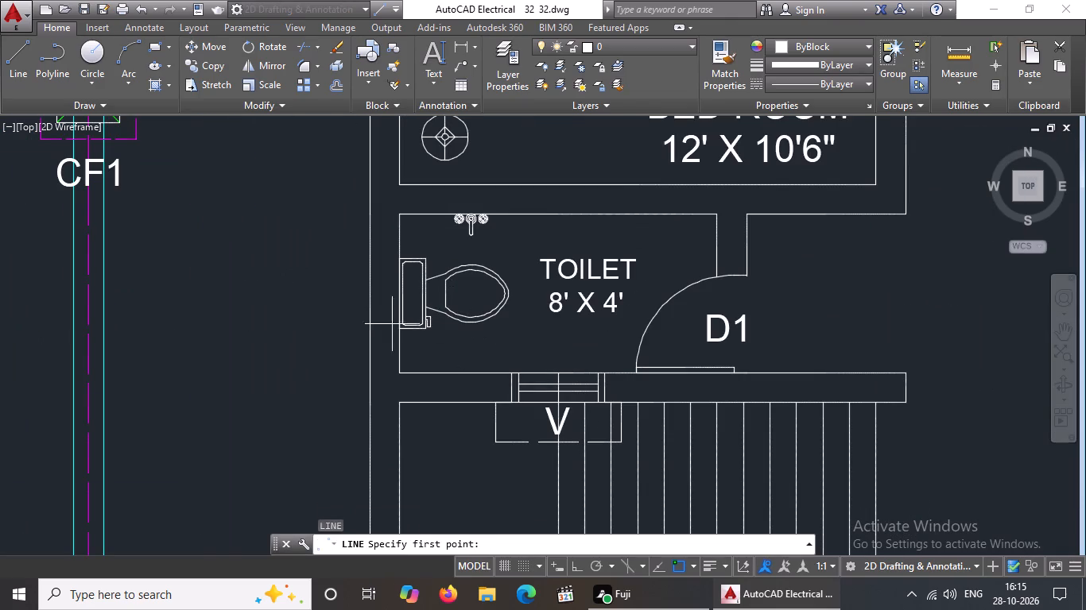
{"action": "left_click", "coordinate": [398, 291]}
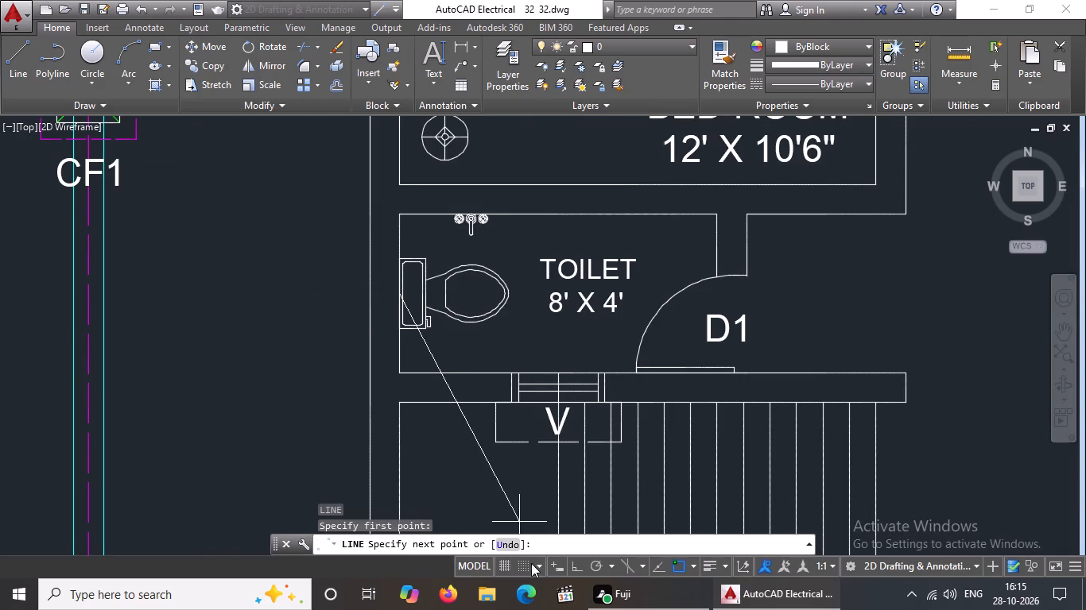
{"action": "left_click", "coordinate": [574, 564]}
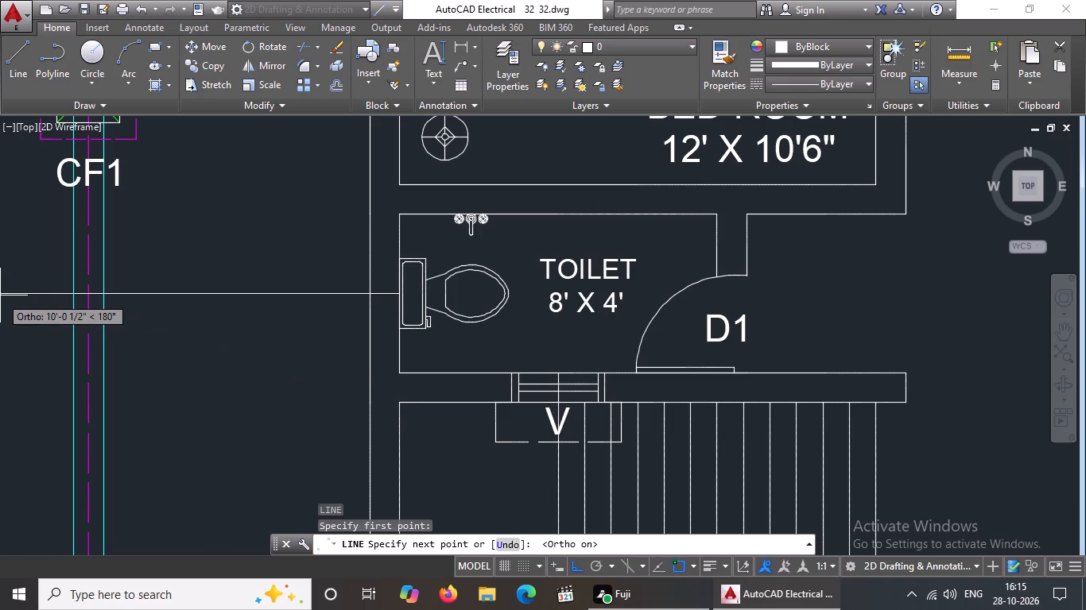
{"action": "key", "text": "9"}
{"action": "key", "text": "shift+quotedbl"}
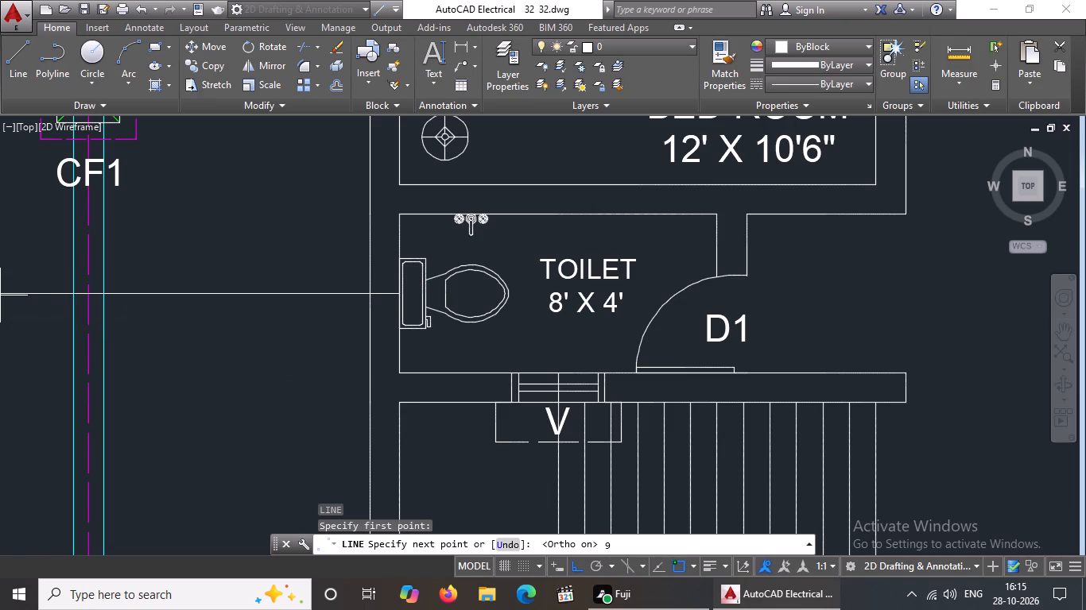
{"action": "key", "text": "Return"}
{"action": "key", "text": "Return"}
{"action": "key", "text": "Escape"}
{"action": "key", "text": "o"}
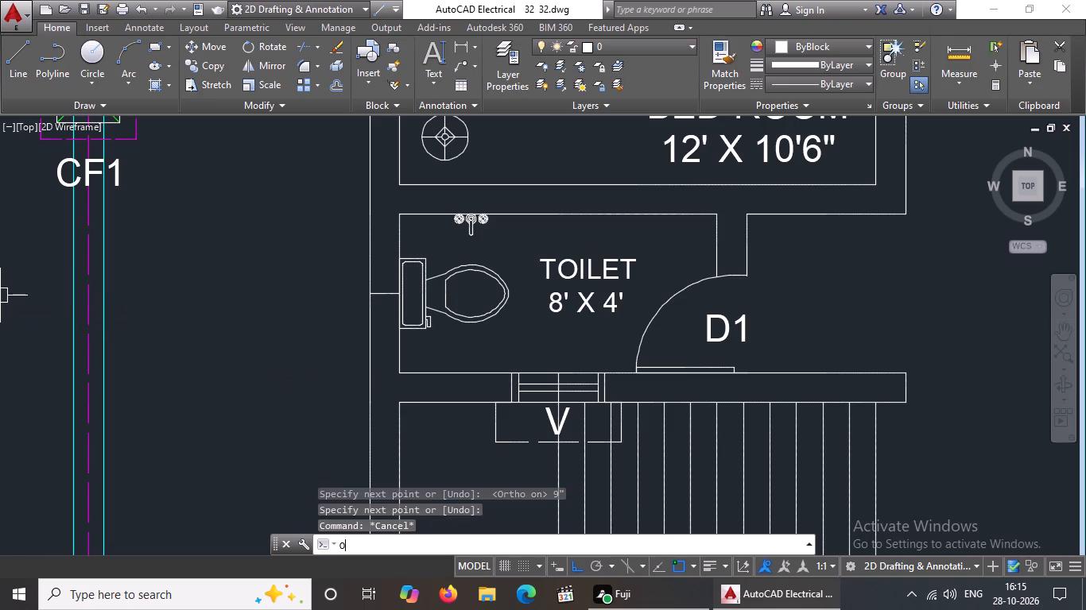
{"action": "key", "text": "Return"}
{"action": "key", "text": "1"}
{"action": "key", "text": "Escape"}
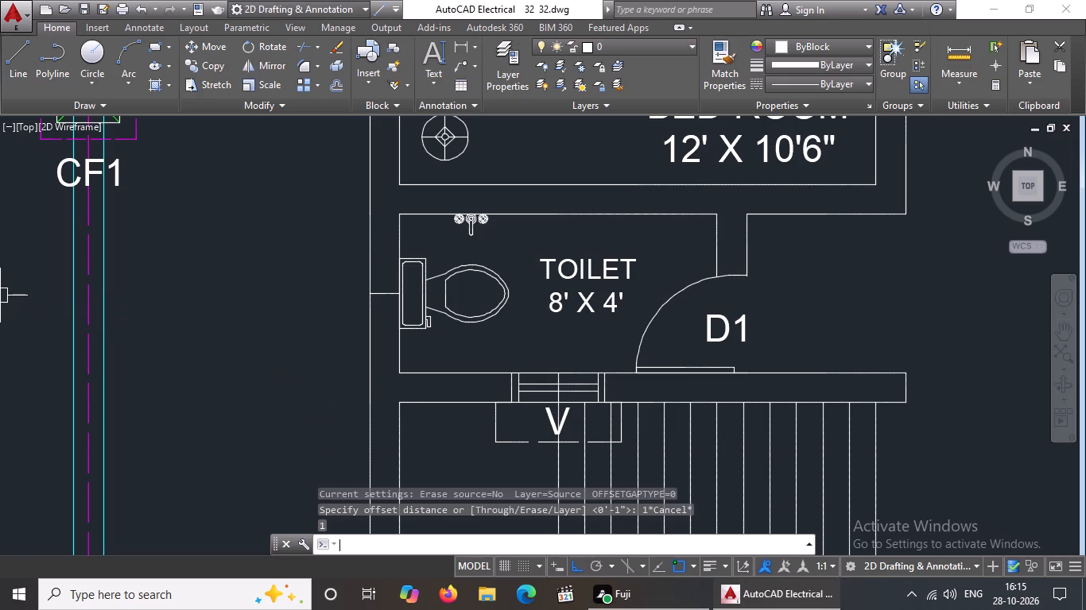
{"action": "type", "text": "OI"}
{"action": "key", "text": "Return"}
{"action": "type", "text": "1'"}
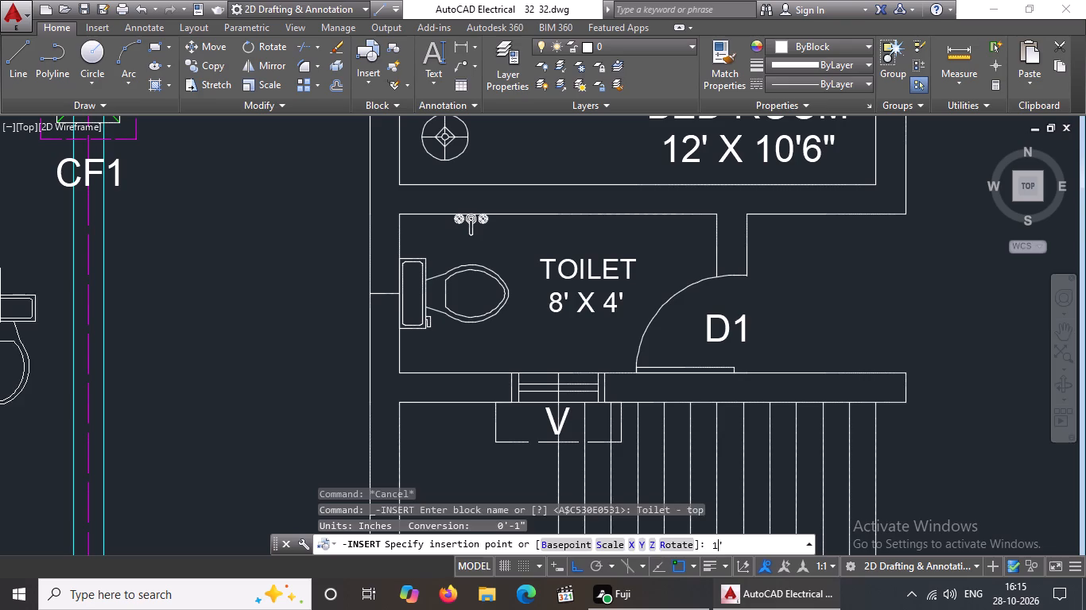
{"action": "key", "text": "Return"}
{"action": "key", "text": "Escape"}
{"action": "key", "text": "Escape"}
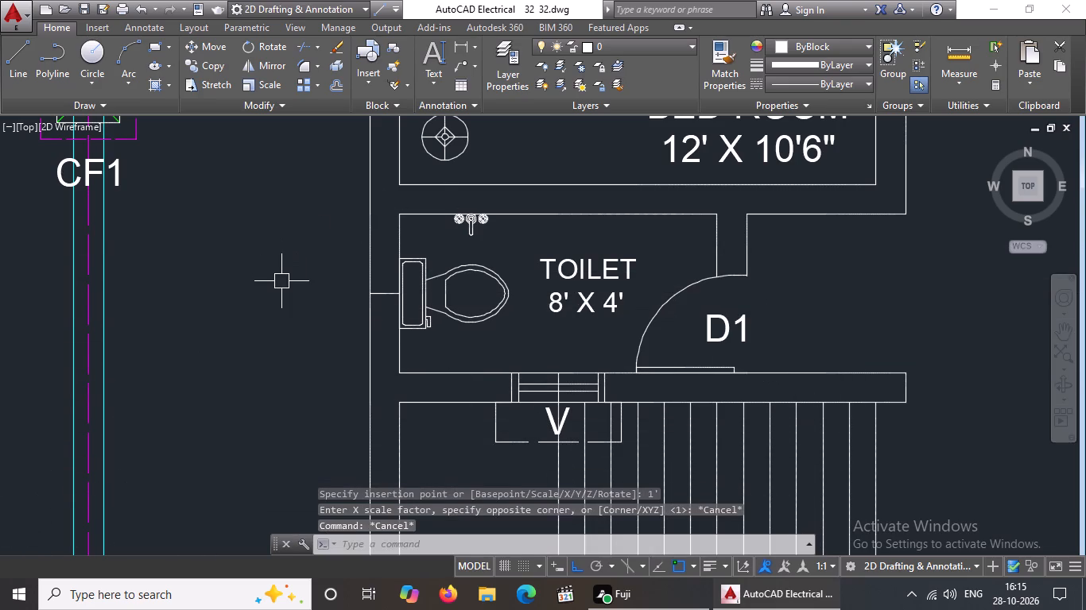
Offset the line across the ground floor toilet's outer wall by 1' to both sides to mark the ventilator opening.
{"action": "key", "text": "o"}
{"action": "key", "text": "Return"}
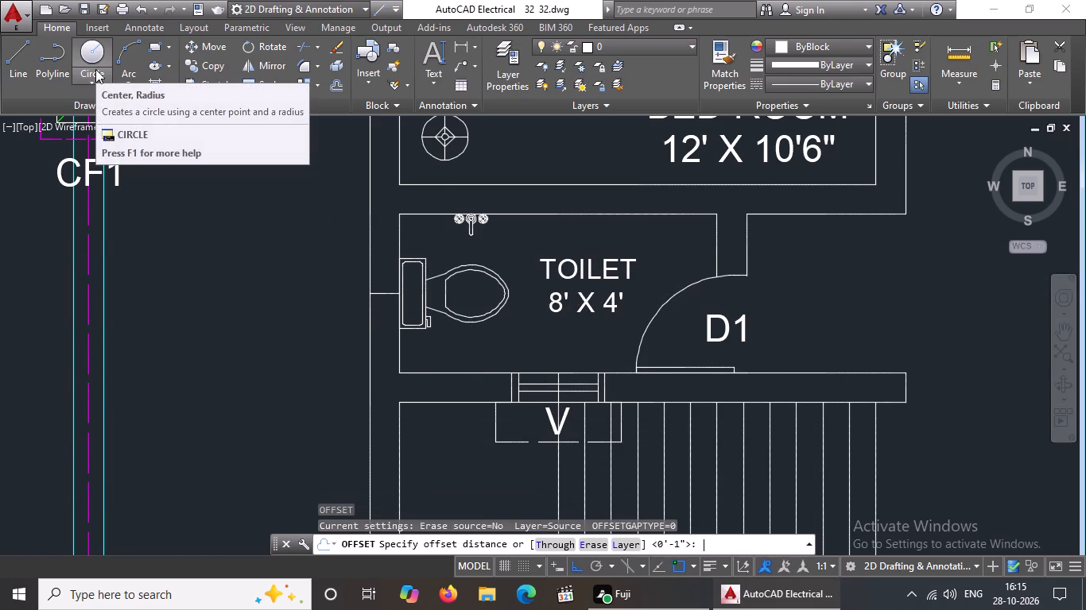
{"action": "type", "text": "1'"}
{"action": "key", "text": "Return"}
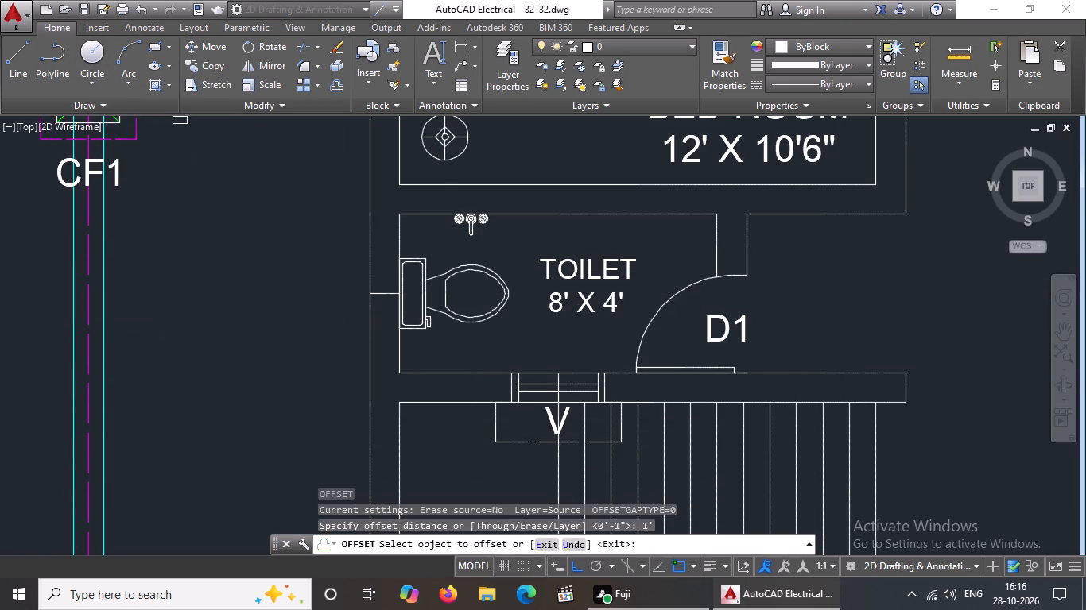
{"action": "left_click", "coordinate": [380, 292]}
{"action": "left_click", "coordinate": [376, 248]}
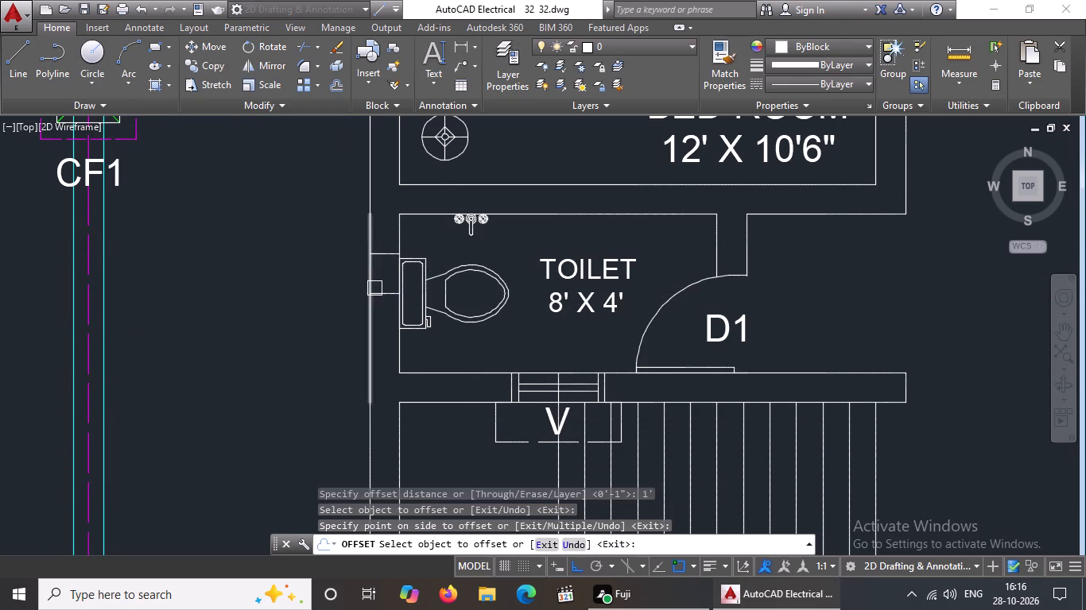
{"action": "left_click_drag", "start_coordinate": [381, 291], "coordinate": [381, 311]}
{"action": "left_click", "coordinate": [382, 372]}
{"action": "key", "text": "Escape"}
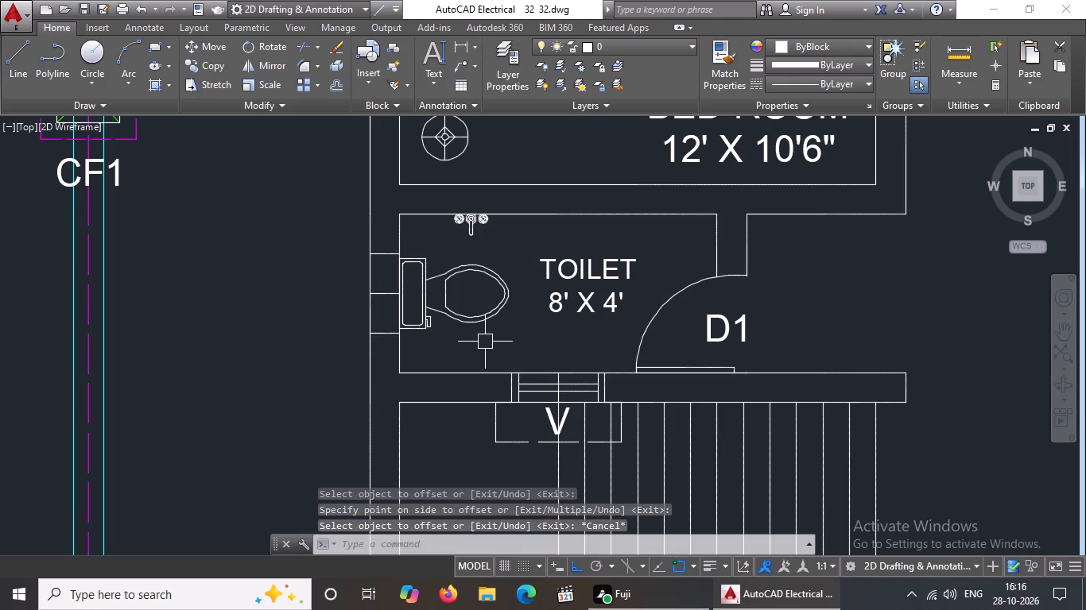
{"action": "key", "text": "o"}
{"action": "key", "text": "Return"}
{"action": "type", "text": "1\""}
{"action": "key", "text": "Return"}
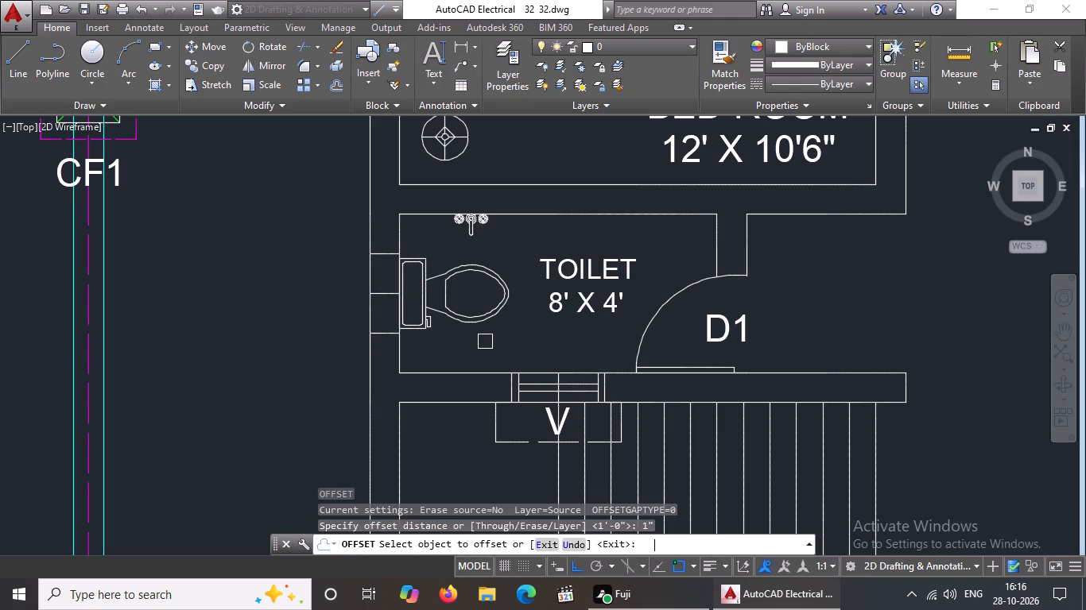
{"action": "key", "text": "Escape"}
Offset both end lines of the toilet ventilator opening outward by 2" to form its frame.
{"action": "key", "text": "o"}
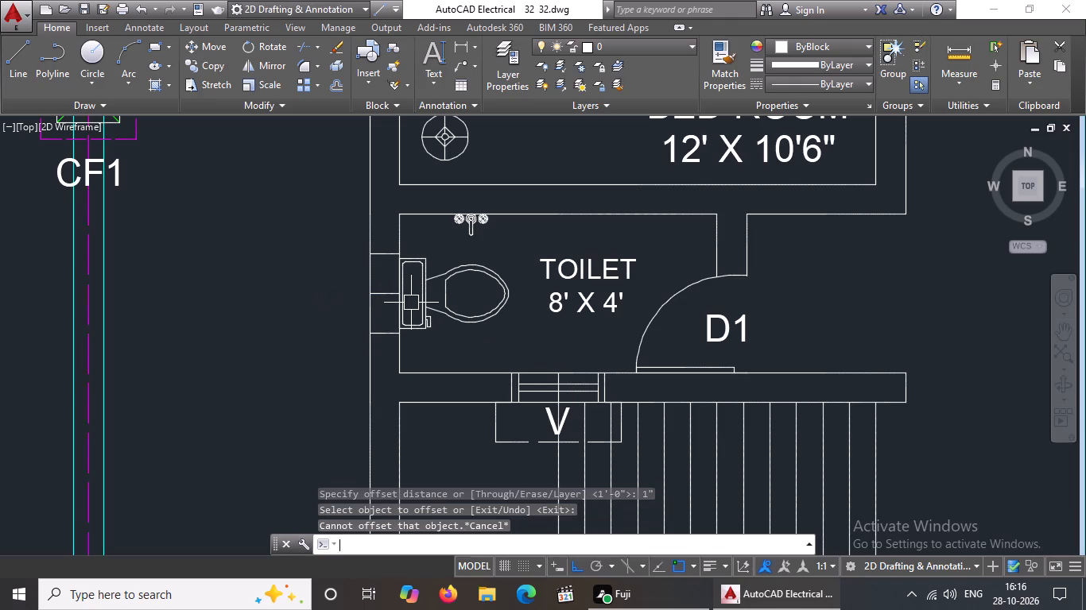
{"action": "key", "text": "Return"}
{"action": "type", "text": "2\""}
{"action": "key", "text": "Return"}
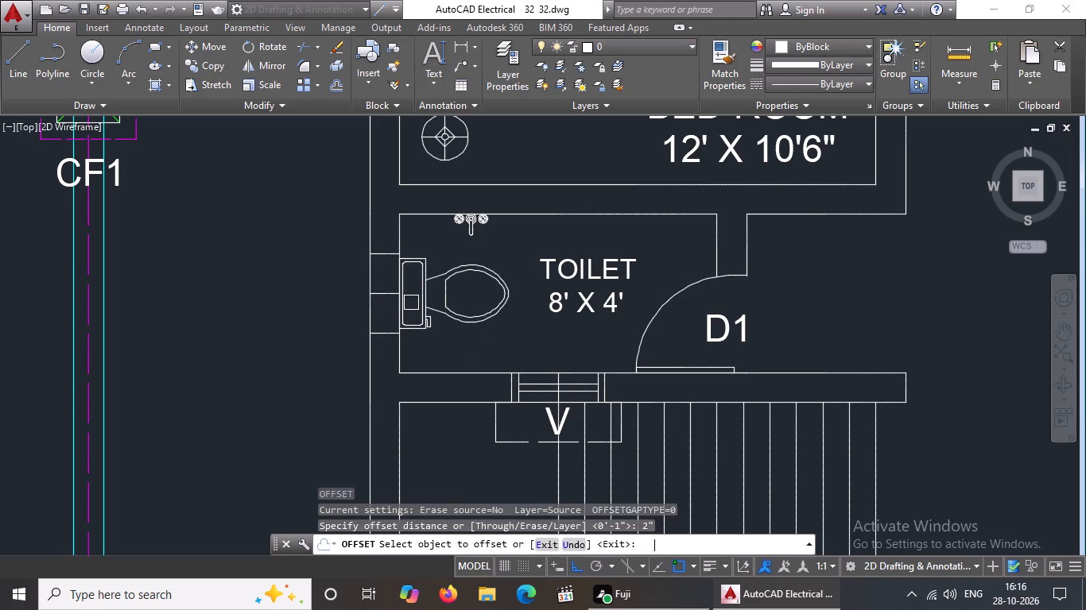
{"action": "left_click", "coordinate": [380, 334]}
{"action": "left_click", "coordinate": [390, 410]}
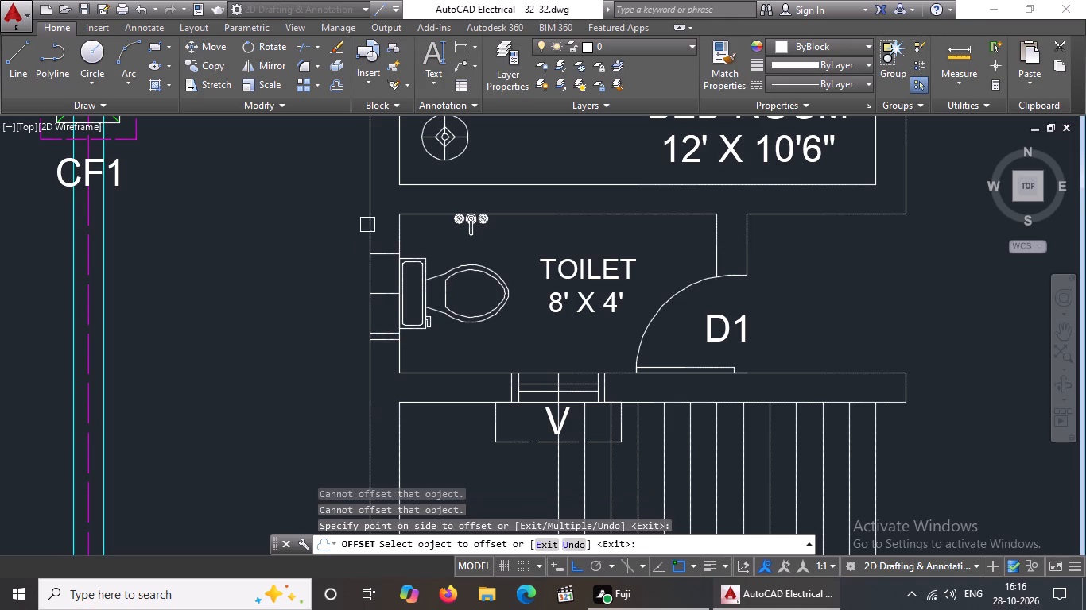
{"action": "left_click", "coordinate": [382, 253]}
{"action": "left_click", "coordinate": [390, 194]}
{"action": "key", "text": "Escape"}
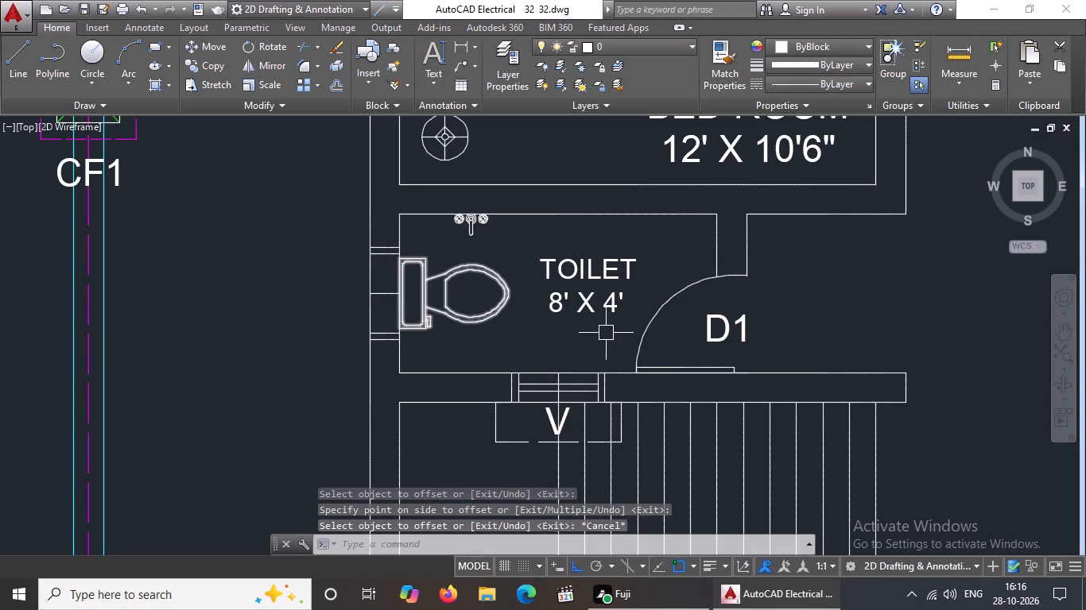
Draw a line along the wall's centre between the midpoints of the ventilator's two inner frame lines.
{"action": "key", "text": "l"}
{"action": "key", "text": "Return"}
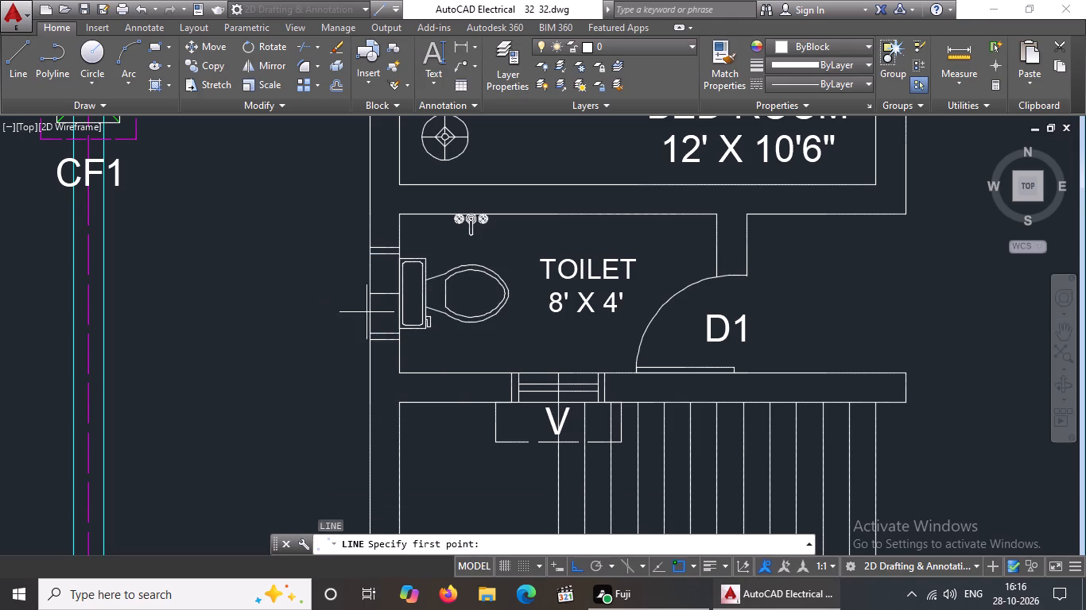
{"action": "left_click", "coordinate": [381, 334]}
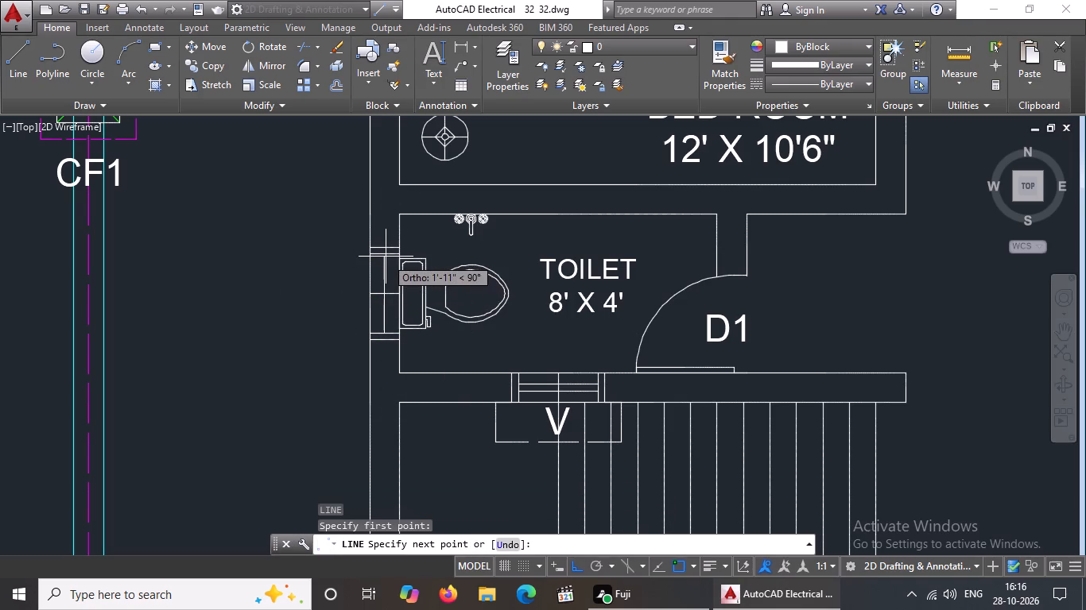
{"action": "left_click", "coordinate": [383, 254]}
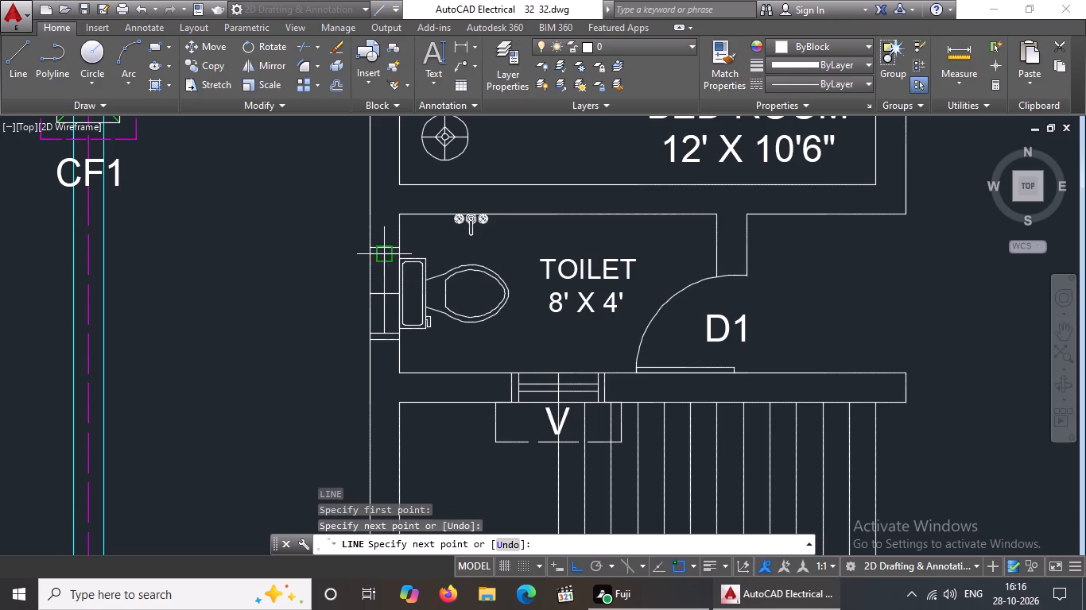
{"action": "key", "text": "Escape"}
Offset the ventilator's lengthwise centre line by 1" to both sides.
{"action": "key", "text": "o"}
{"action": "key", "text": "Return"}
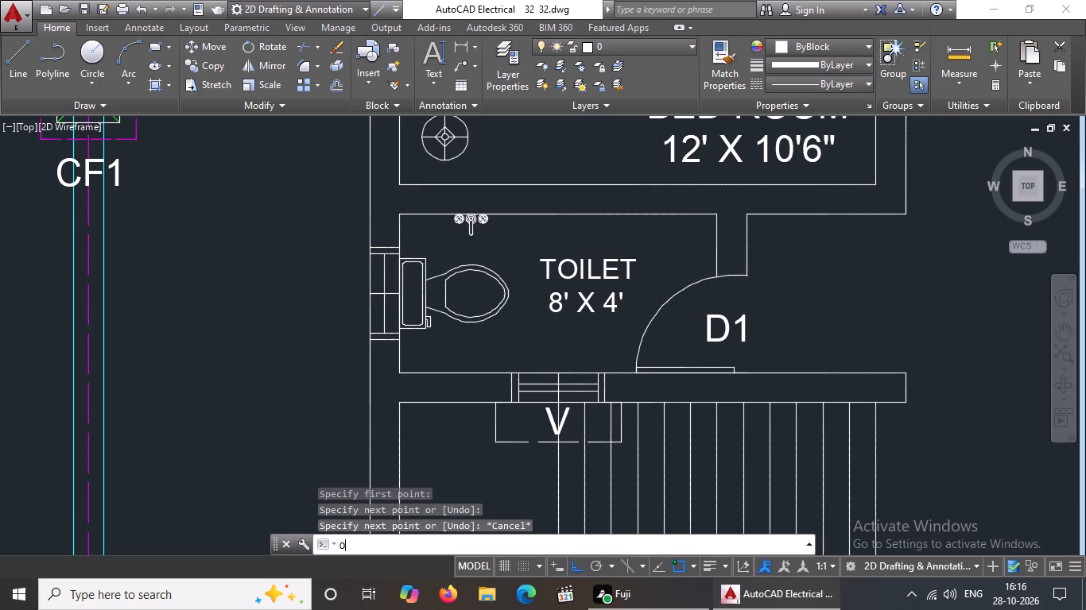
{"action": "type", "text": "1\""}
{"action": "key", "text": "Return"}
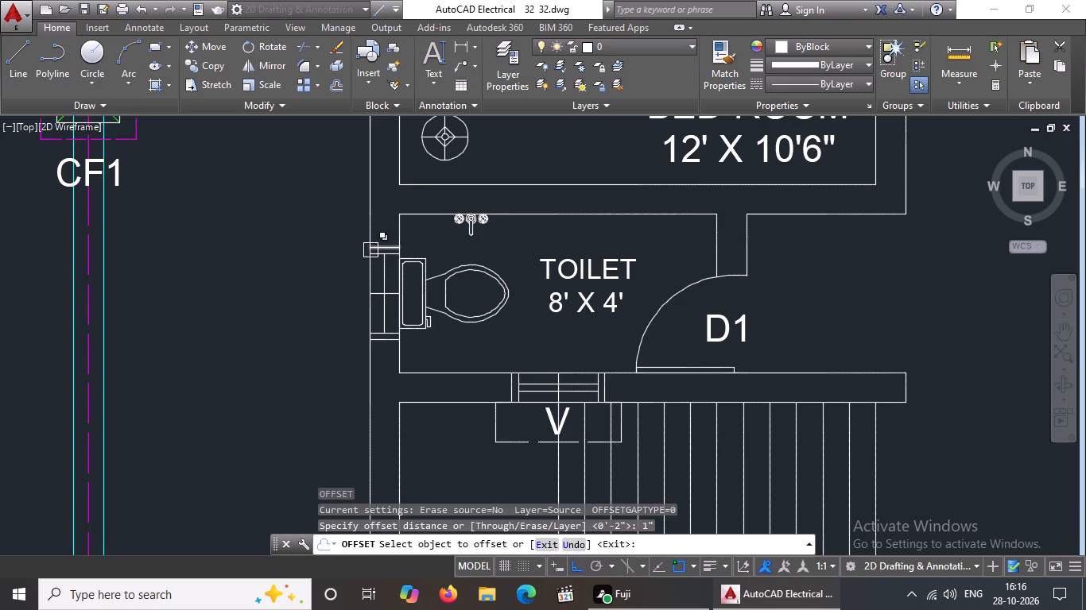
{"action": "left_click", "coordinate": [386, 273]}
{"action": "left_click", "coordinate": [351, 281]}
{"action": "scroll", "coordinate": [381, 276], "scroll_direction": "up", "scroll_amount": 2}
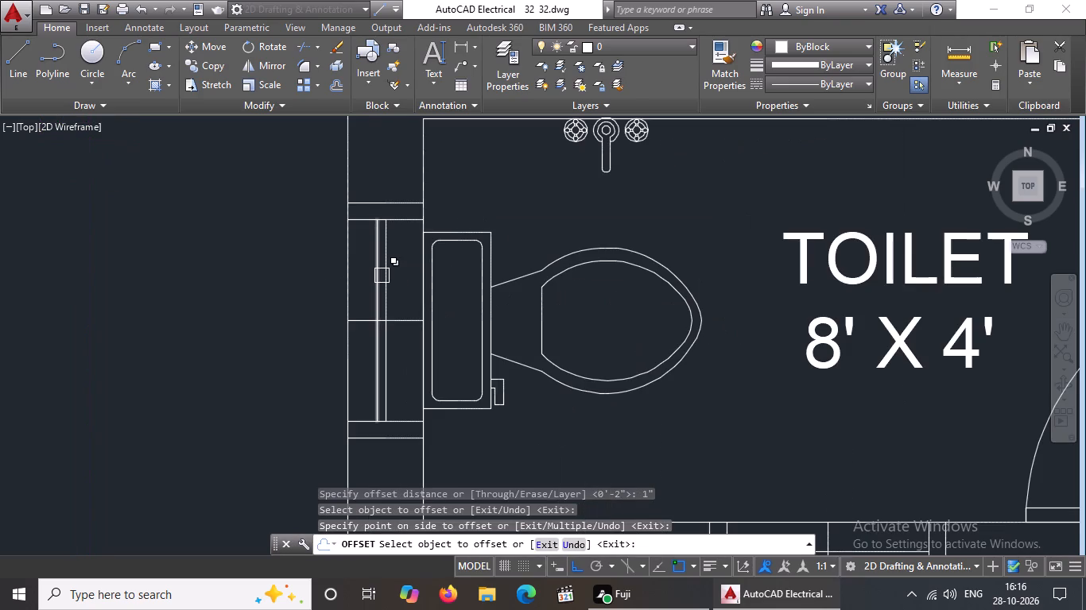
{"action": "left_click", "coordinate": [389, 267]}
{"action": "left_click", "coordinate": [429, 252]}
{"action": "key", "text": "Escape"}
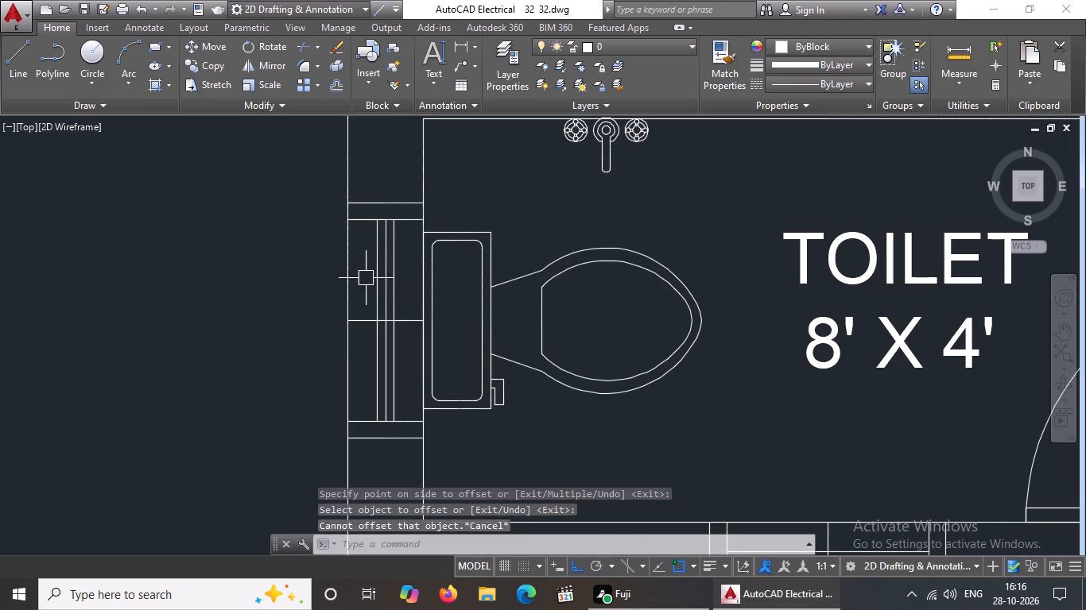
Delete the original lengthwise centre line of the ground floor toilet's ventilator, leaving its two offset lines.
{"action": "left_click", "coordinate": [386, 257]}
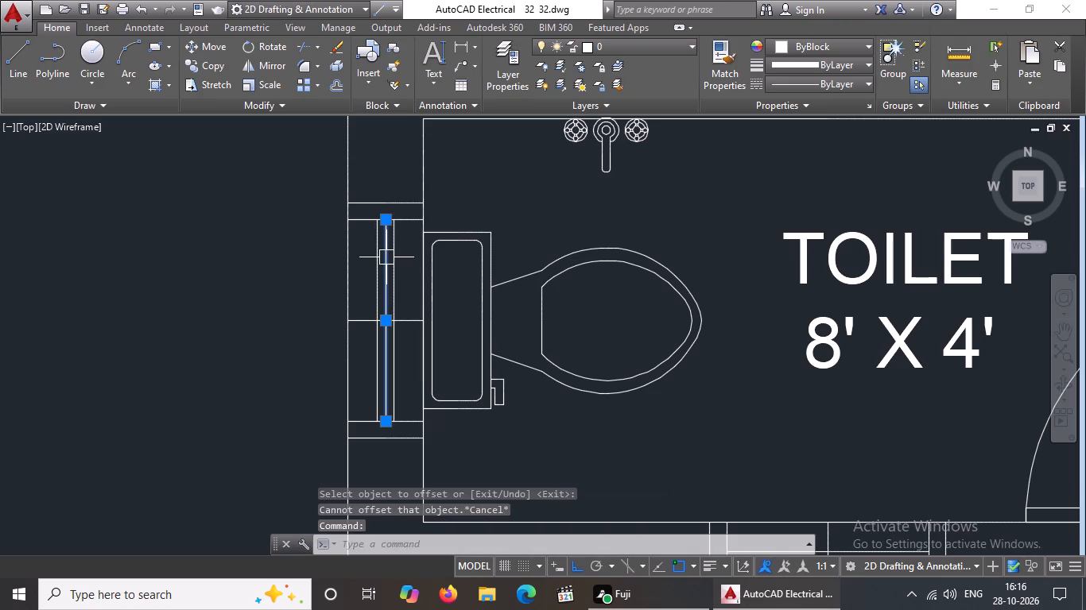
{"action": "key", "text": "Delete"}
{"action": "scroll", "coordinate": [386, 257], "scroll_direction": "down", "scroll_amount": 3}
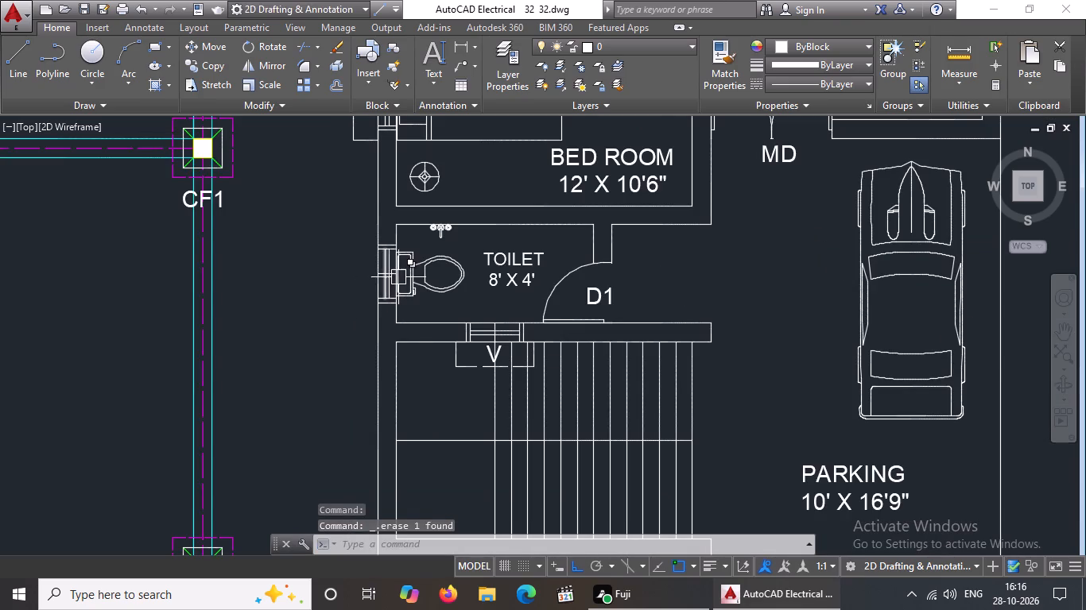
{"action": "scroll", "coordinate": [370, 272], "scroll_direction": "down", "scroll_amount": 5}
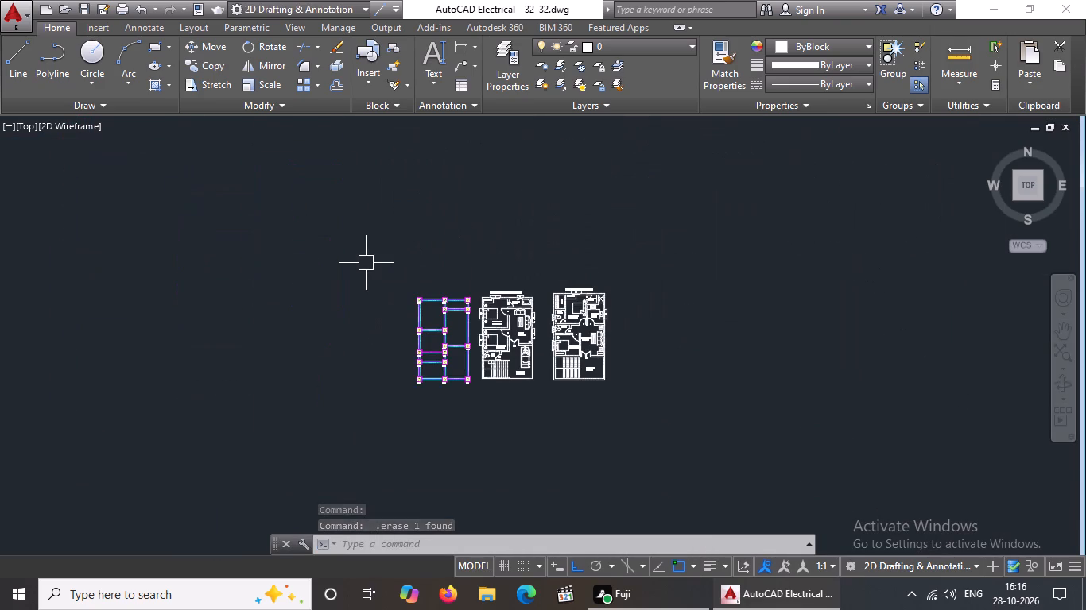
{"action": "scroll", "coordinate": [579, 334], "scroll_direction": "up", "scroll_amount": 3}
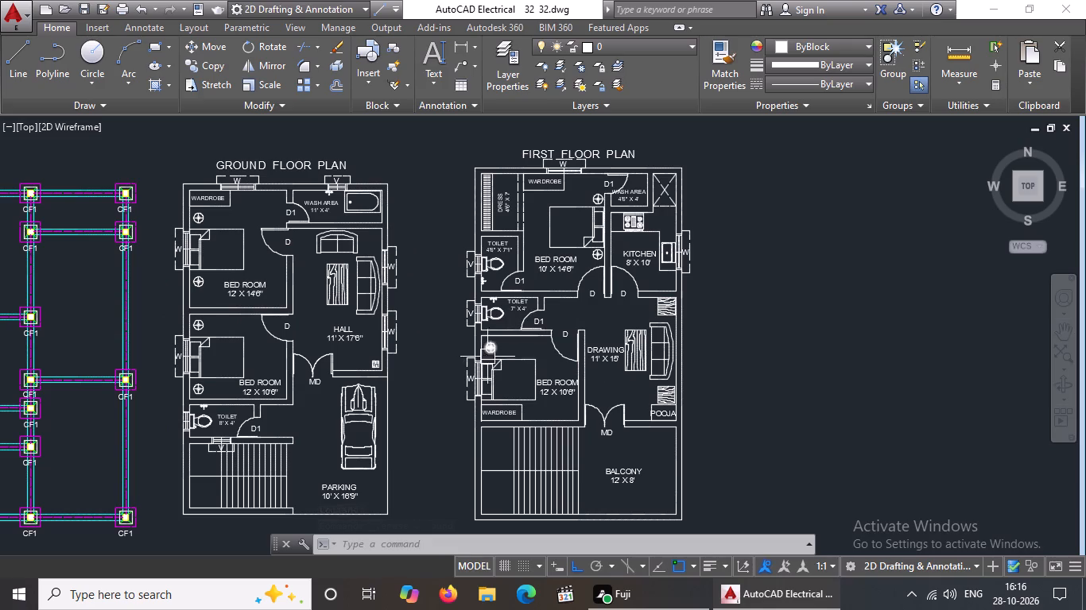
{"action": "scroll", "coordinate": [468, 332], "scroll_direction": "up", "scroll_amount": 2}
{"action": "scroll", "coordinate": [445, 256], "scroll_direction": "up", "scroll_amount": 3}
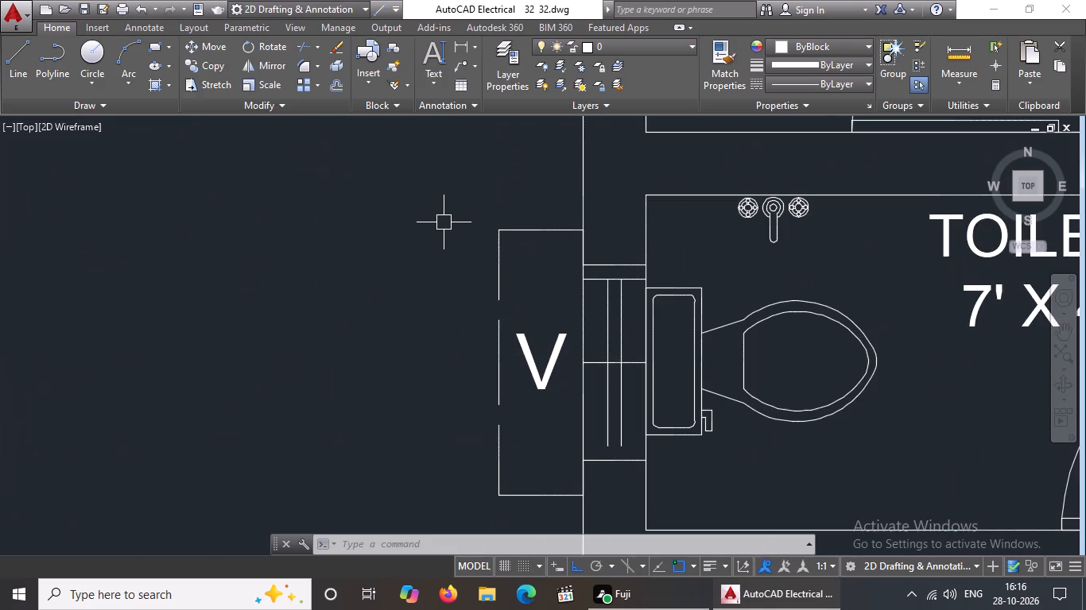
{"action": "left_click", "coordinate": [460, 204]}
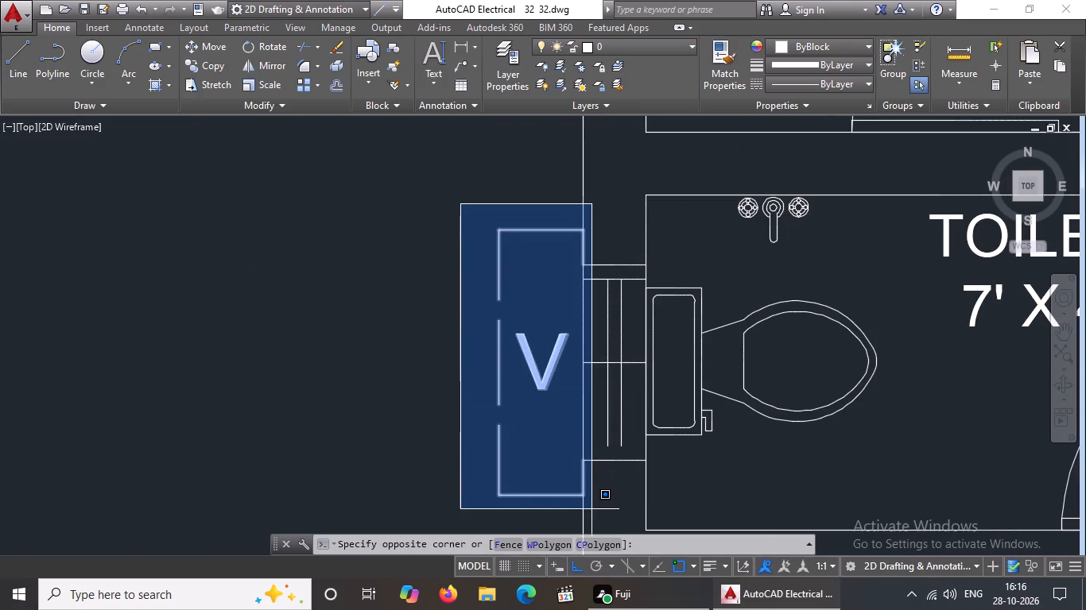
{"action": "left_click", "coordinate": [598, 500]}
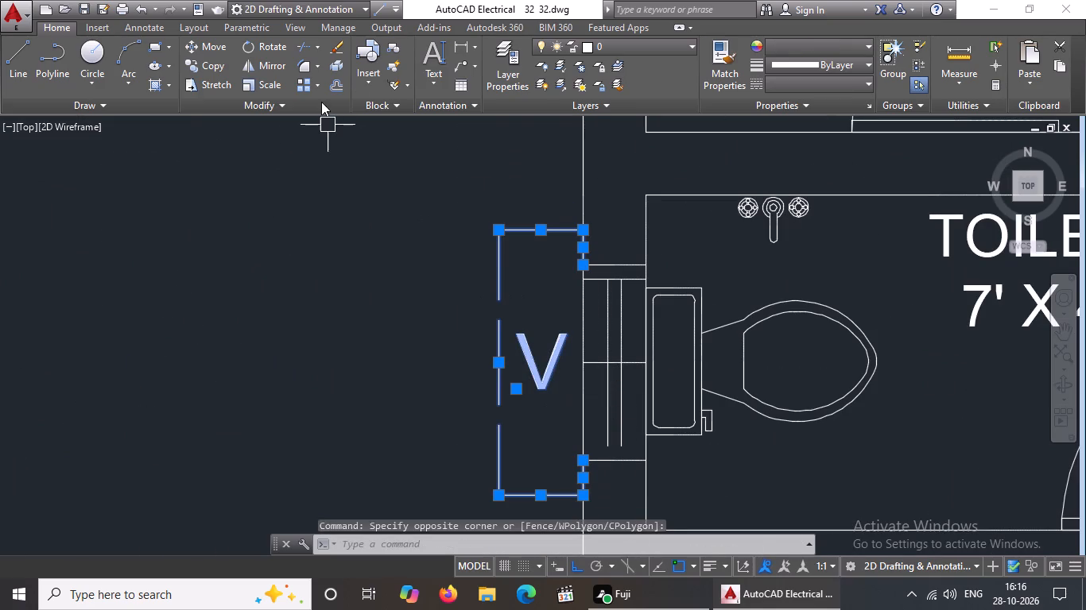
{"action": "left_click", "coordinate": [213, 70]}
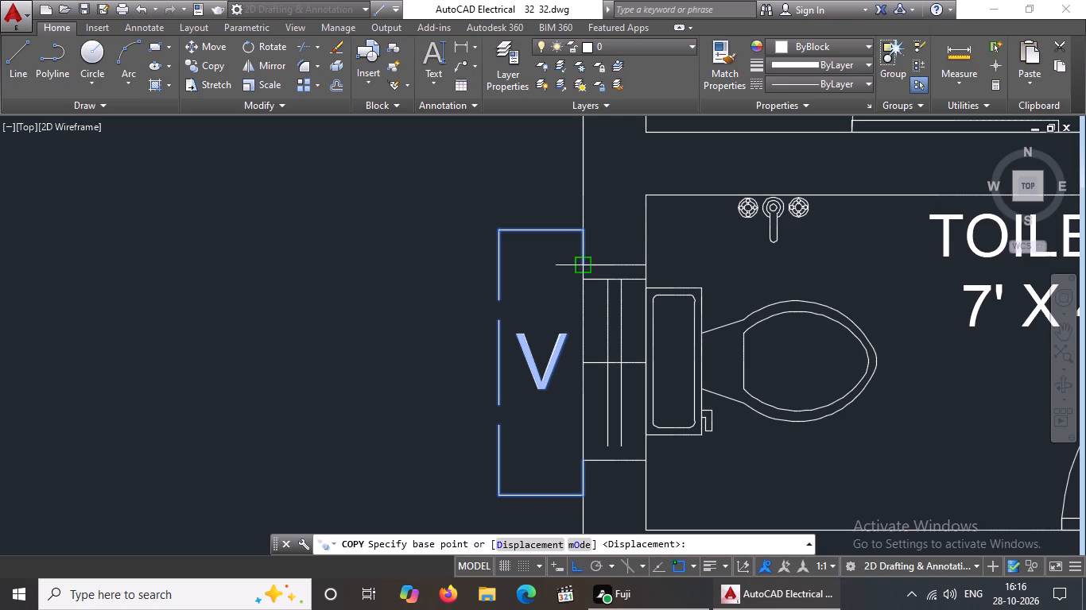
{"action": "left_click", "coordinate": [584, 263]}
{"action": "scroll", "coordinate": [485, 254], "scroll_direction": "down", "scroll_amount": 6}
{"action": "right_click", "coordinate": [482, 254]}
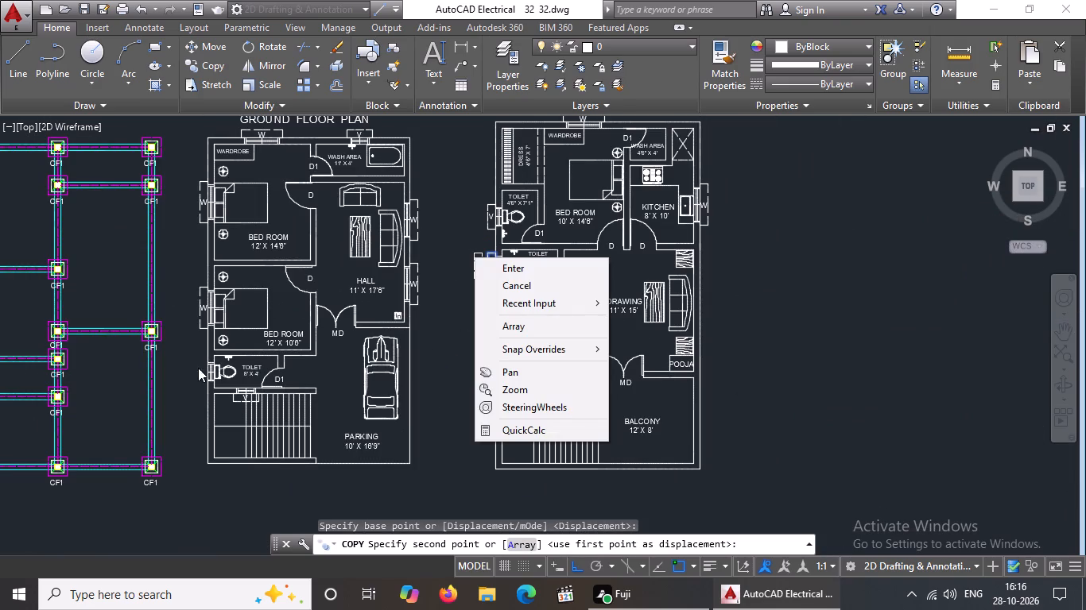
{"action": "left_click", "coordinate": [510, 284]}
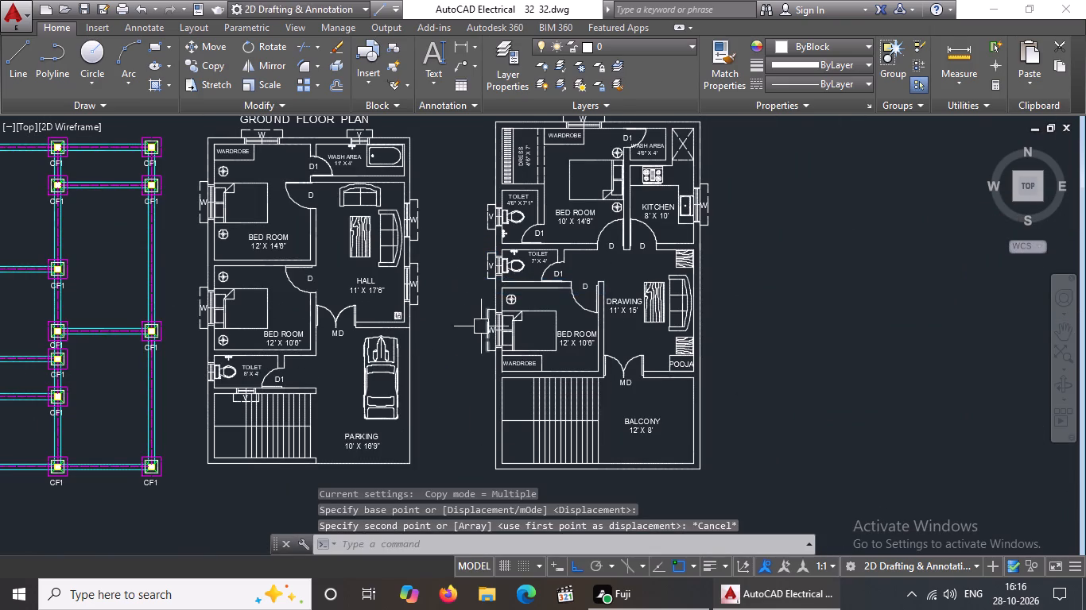
Copy the dashed outline and V label from the first floor 7' x 4' toilet's ventilator onto the ground floor toilet's outer-wall ventilator.
{"action": "scroll", "coordinate": [487, 234], "scroll_direction": "up", "scroll_amount": 4}
{"action": "scroll", "coordinate": [493, 245], "scroll_direction": "down", "scroll_amount": 2}
{"action": "scroll", "coordinate": [494, 303], "scroll_direction": "up", "scroll_amount": 2}
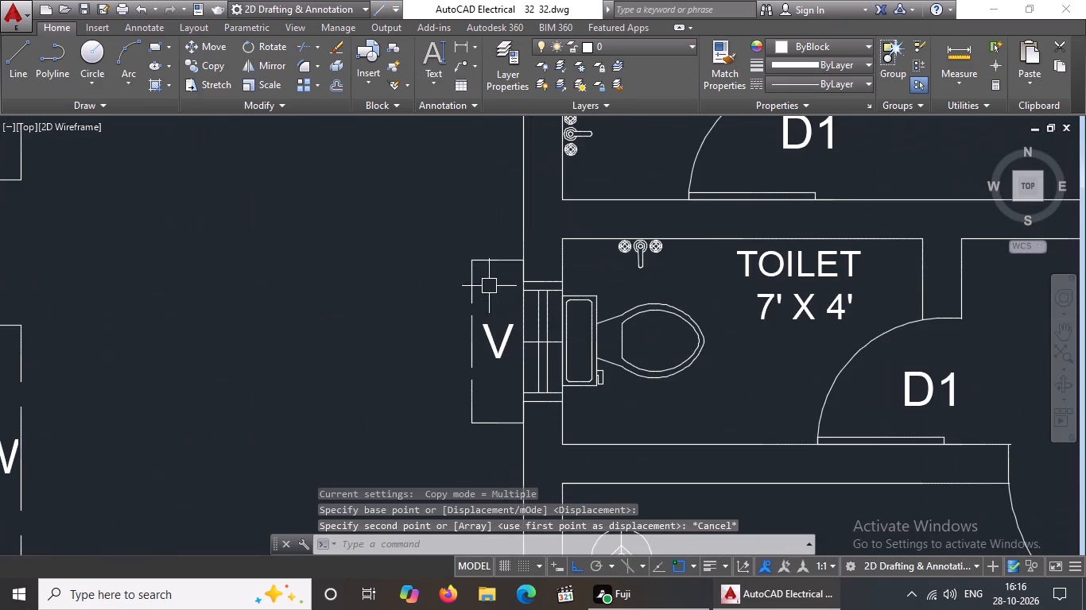
{"action": "left_click", "coordinate": [444, 240]}
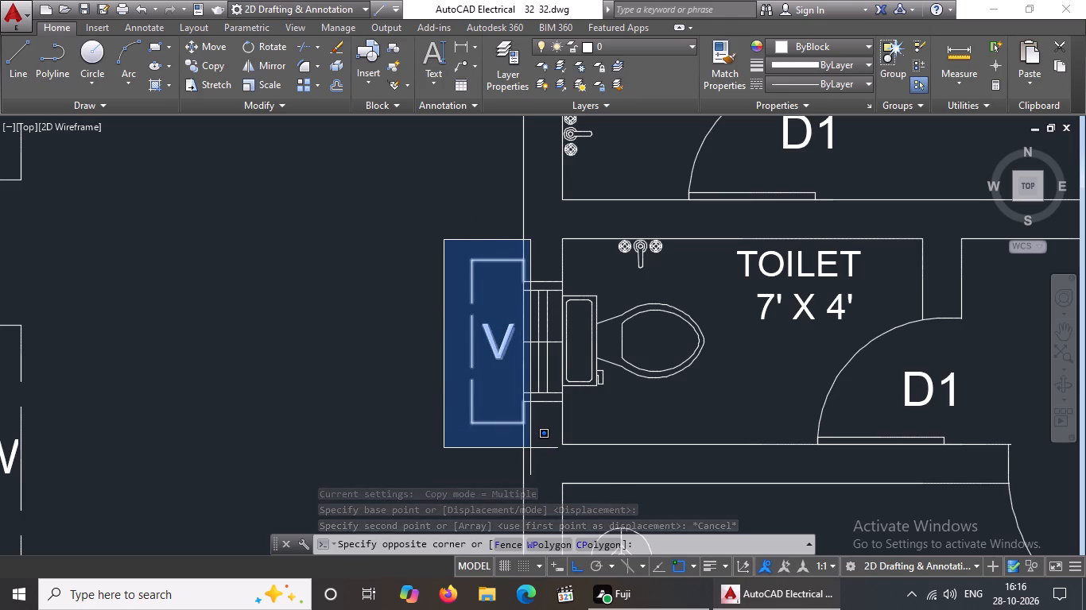
{"action": "left_click", "coordinate": [531, 447]}
{"action": "left_click", "coordinate": [204, 66]}
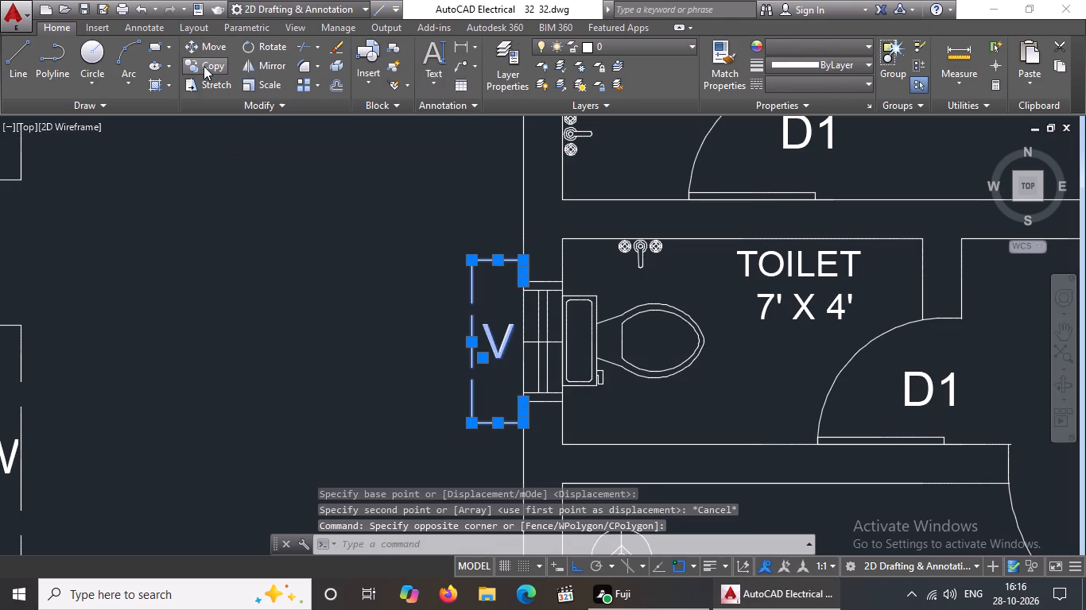
{"action": "left_click", "coordinate": [521, 285]}
{"action": "scroll", "coordinate": [401, 262], "scroll_direction": "down", "scroll_amount": 4}
{"action": "left_click", "coordinate": [578, 562]}
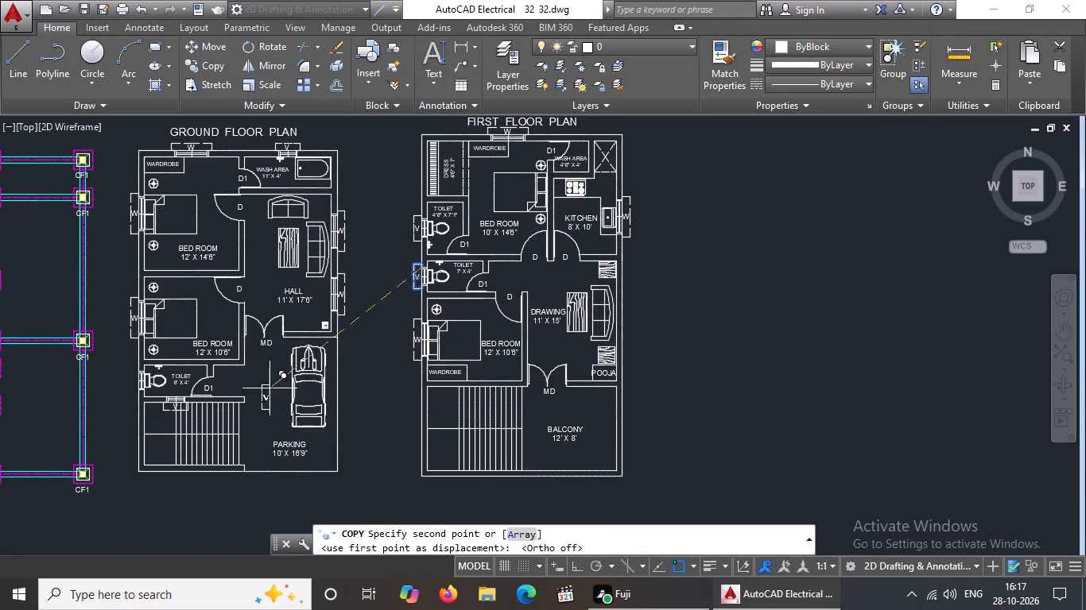
{"action": "scroll", "coordinate": [130, 322], "scroll_direction": "up", "scroll_amount": 3}
{"action": "scroll", "coordinate": [143, 331], "scroll_direction": "down", "scroll_amount": 2}
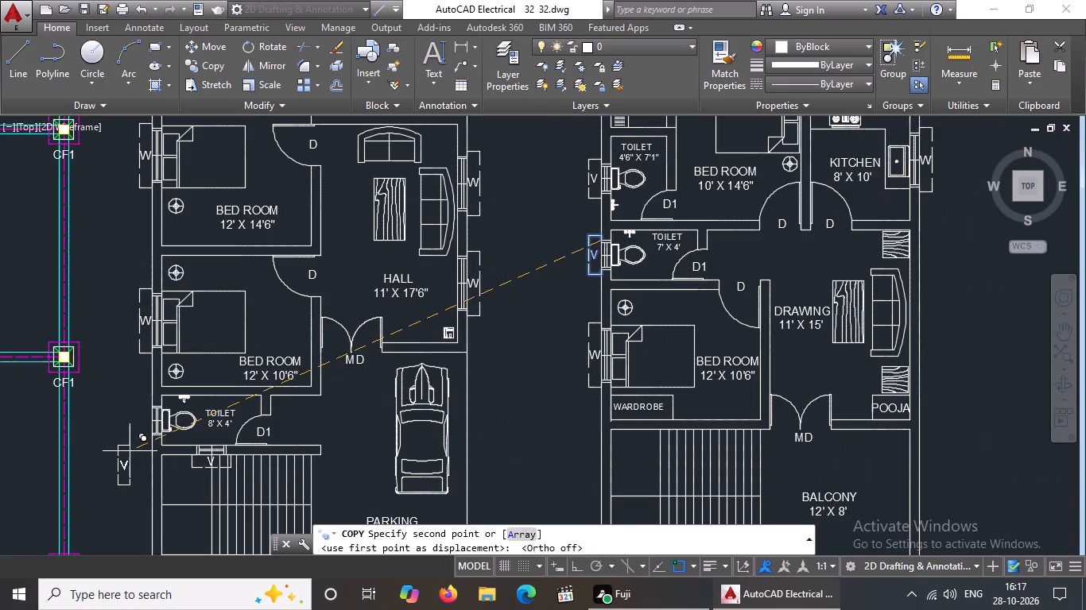
{"action": "scroll", "coordinate": [150, 416], "scroll_direction": "up", "scroll_amount": 5}
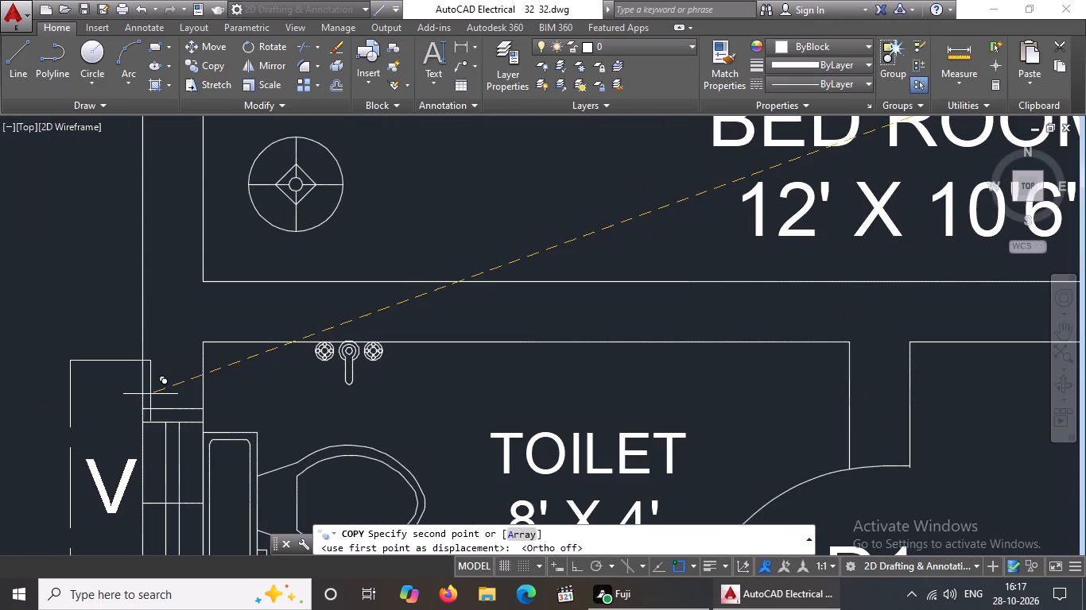
{"action": "left_click", "coordinate": [146, 410]}
{"action": "scroll", "coordinate": [157, 381], "scroll_direction": "down", "scroll_amount": 3}
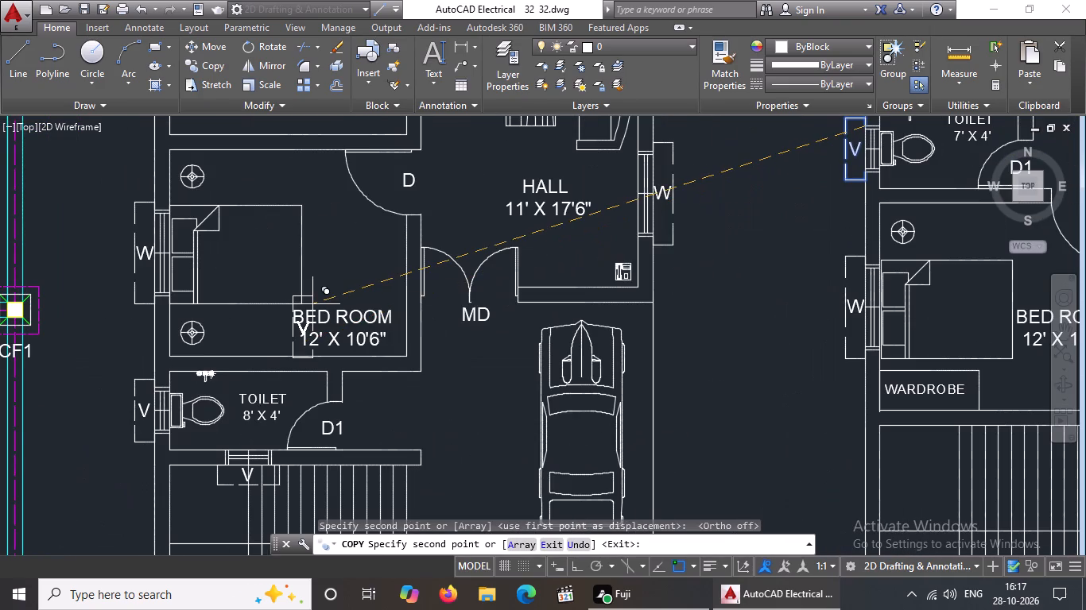
{"action": "scroll", "coordinate": [312, 304], "scroll_direction": "down", "scroll_amount": 2}
{"action": "key", "text": "Escape"}
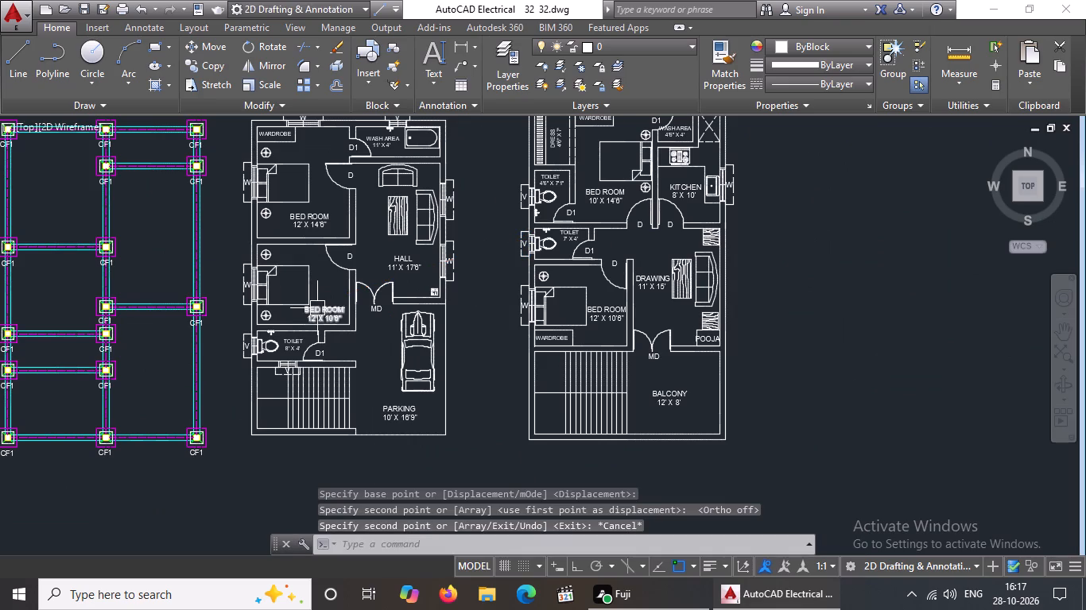
Look over the ground and first floor plans to check the rooms for missing windows and ventilators.
{"action": "scroll", "coordinate": [734, 403], "scroll_direction": "up", "scroll_amount": 1}
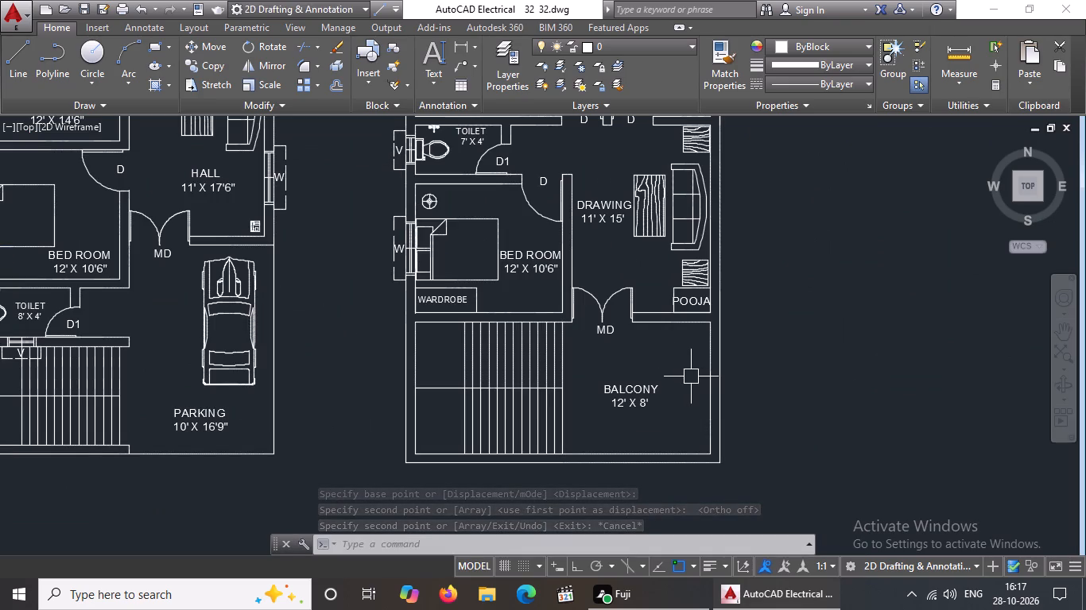
{"action": "scroll", "coordinate": [687, 377], "scroll_direction": "down", "scroll_amount": 1}
{"action": "middle_click_drag", "start_coordinate": [685, 378], "coordinate": [665, 431]}
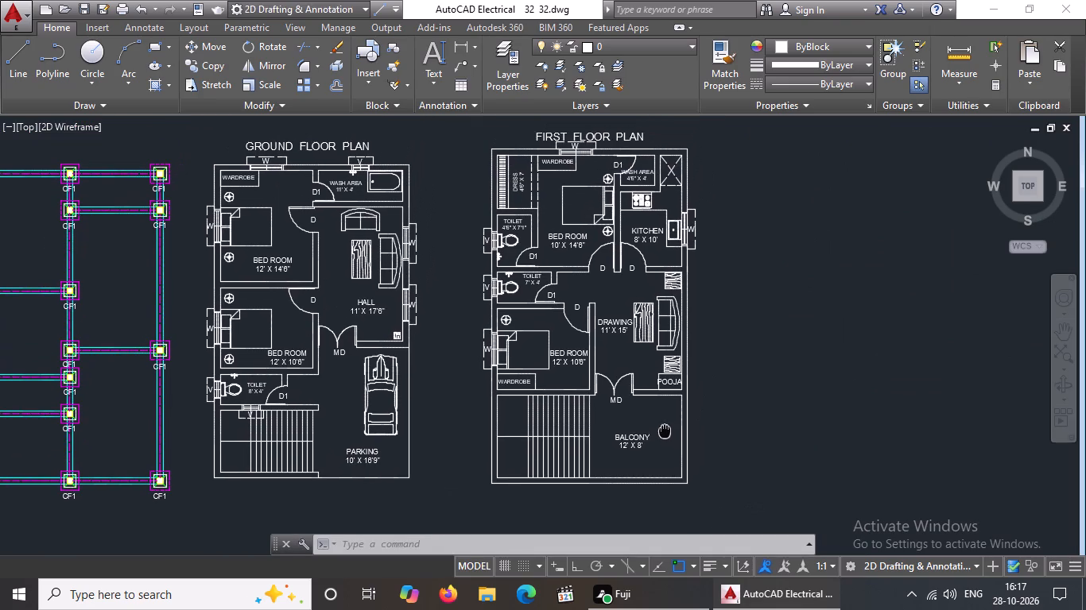
{"action": "middle_click_drag", "start_coordinate": [665, 431], "coordinate": [661, 453]}
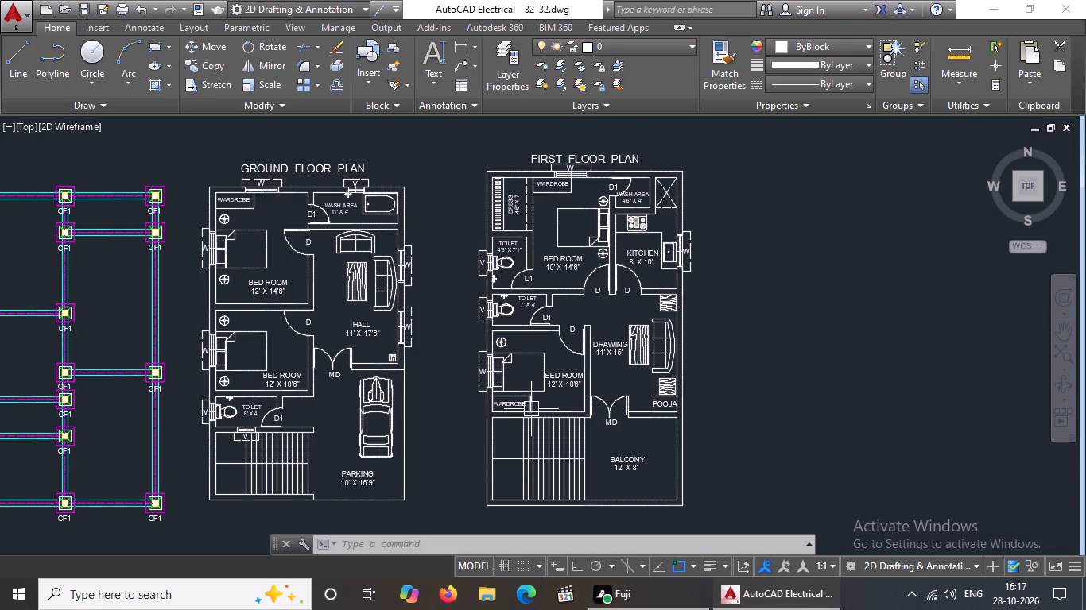
{"action": "scroll", "coordinate": [552, 411], "scroll_direction": "up", "scroll_amount": 2}
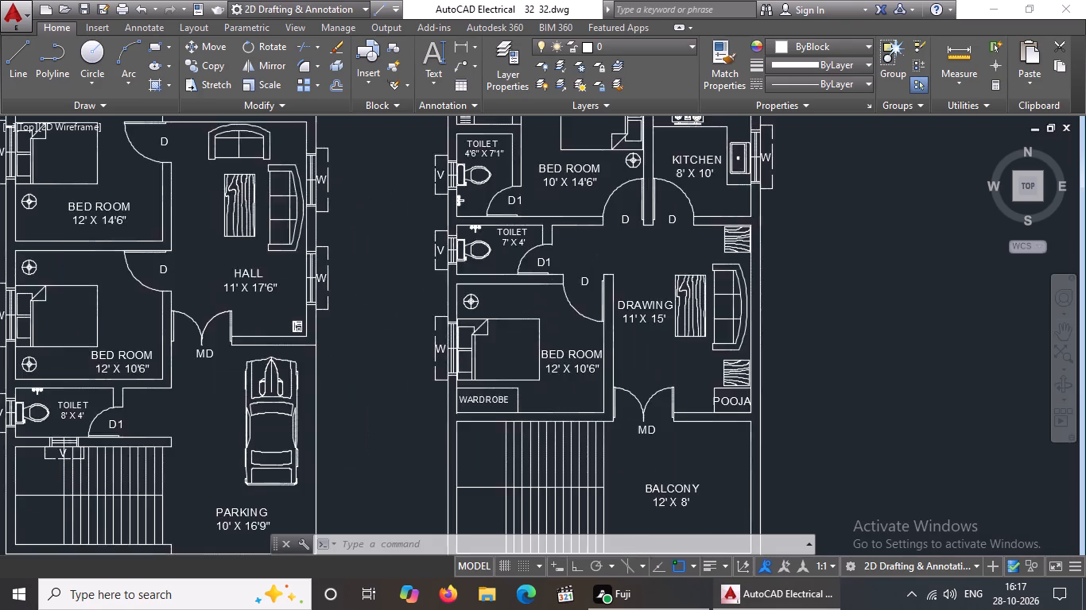
{"action": "scroll", "coordinate": [521, 408], "scroll_direction": "up", "scroll_amount": 1}
{"action": "scroll", "coordinate": [522, 403], "scroll_direction": "down", "scroll_amount": 2}
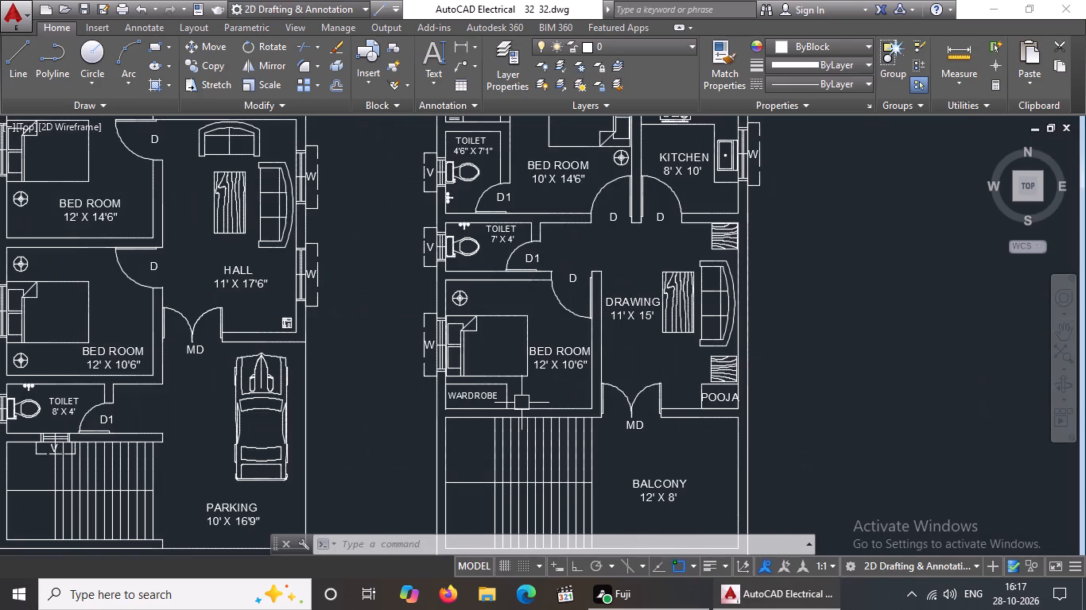
{"action": "scroll", "coordinate": [522, 403], "scroll_direction": "down", "scroll_amount": 1}
{"action": "key", "text": "Escape"}
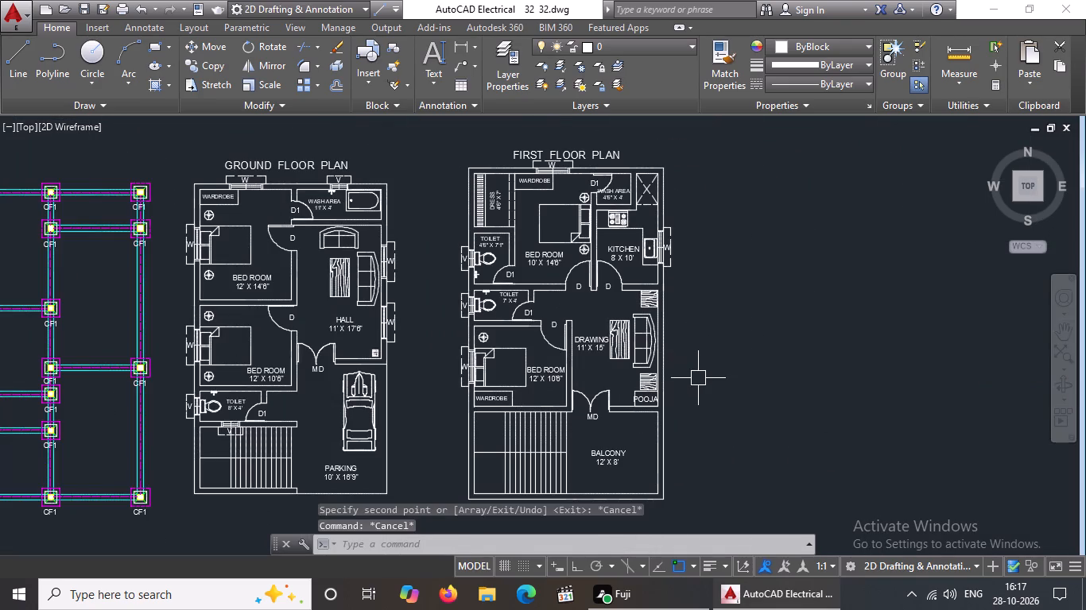
Draw a 9" line straight across the first floor drawing room's outer wall from the midpoint of its inner wall line.
{"action": "key", "text": "l"}
{"action": "key", "text": "Return"}
{"action": "scroll", "coordinate": [678, 353], "scroll_direction": "up", "scroll_amount": 3}
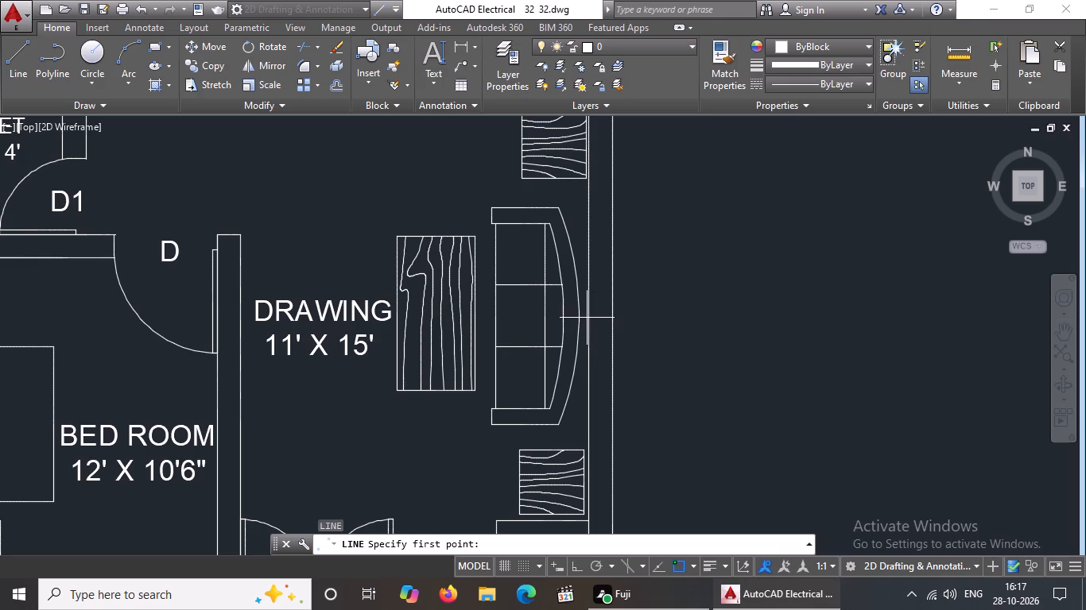
{"action": "left_click", "coordinate": [588, 343]}
{"action": "scroll", "coordinate": [732, 322], "scroll_direction": "down", "scroll_amount": 2}
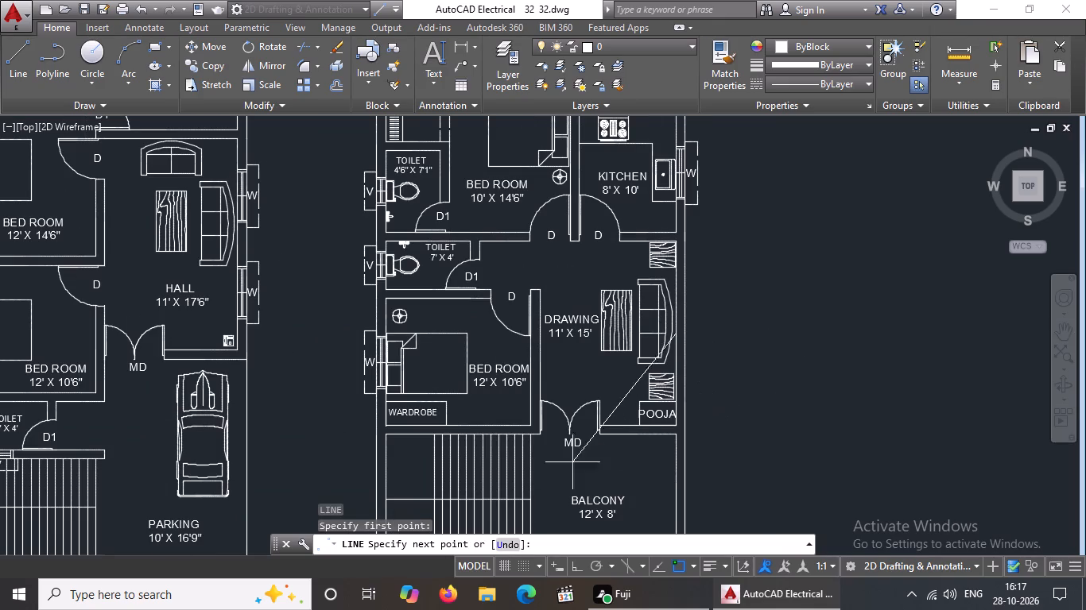
{"action": "left_click", "coordinate": [573, 559]}
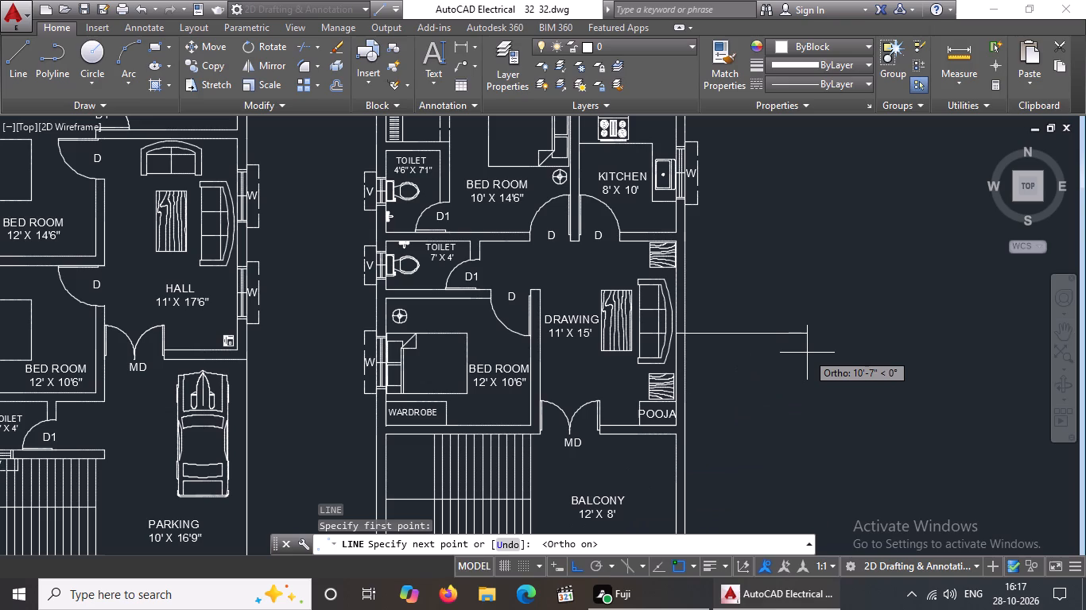
{"action": "key", "text": "9"}
{"action": "key", "text": "shift+quotedbl"}
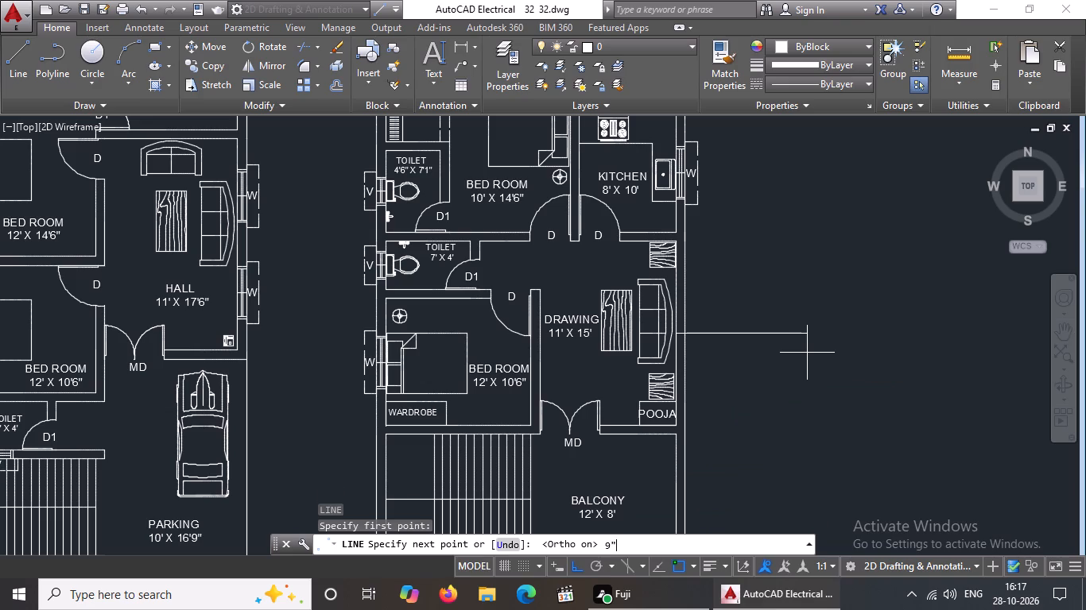
{"action": "key", "text": "Return"}
{"action": "key", "text": "Return"}
{"action": "key", "text": "Escape"}
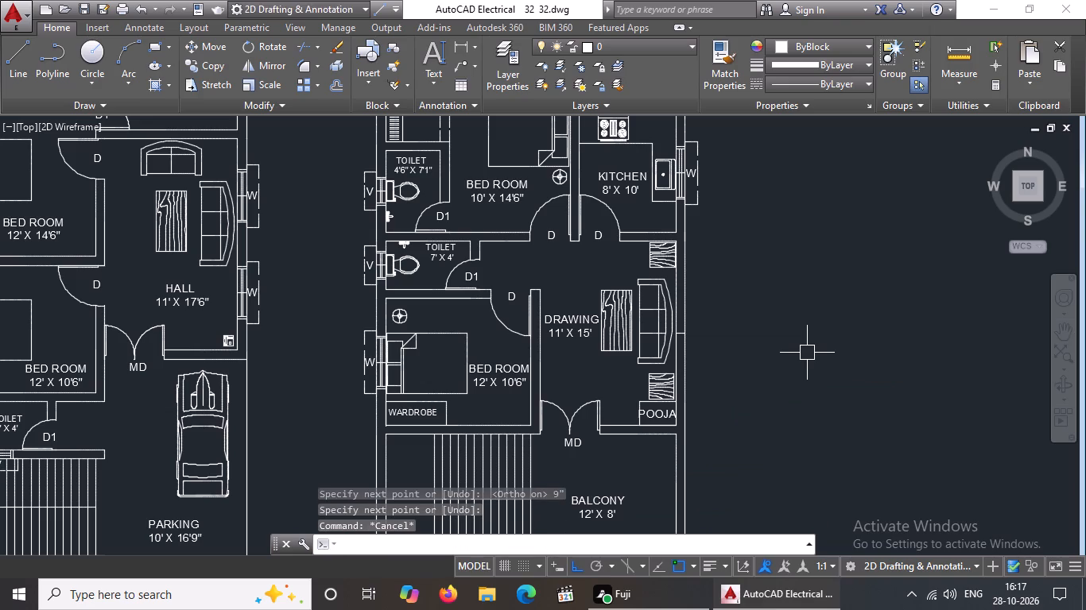
Offset the drawing room's 9" cross-wall line three times towards the kitchen at 2' spacing.
{"action": "key", "text": "o"}
{"action": "key", "text": "Return"}
{"action": "type", "text": "2'"}
{"action": "key", "text": "Return"}
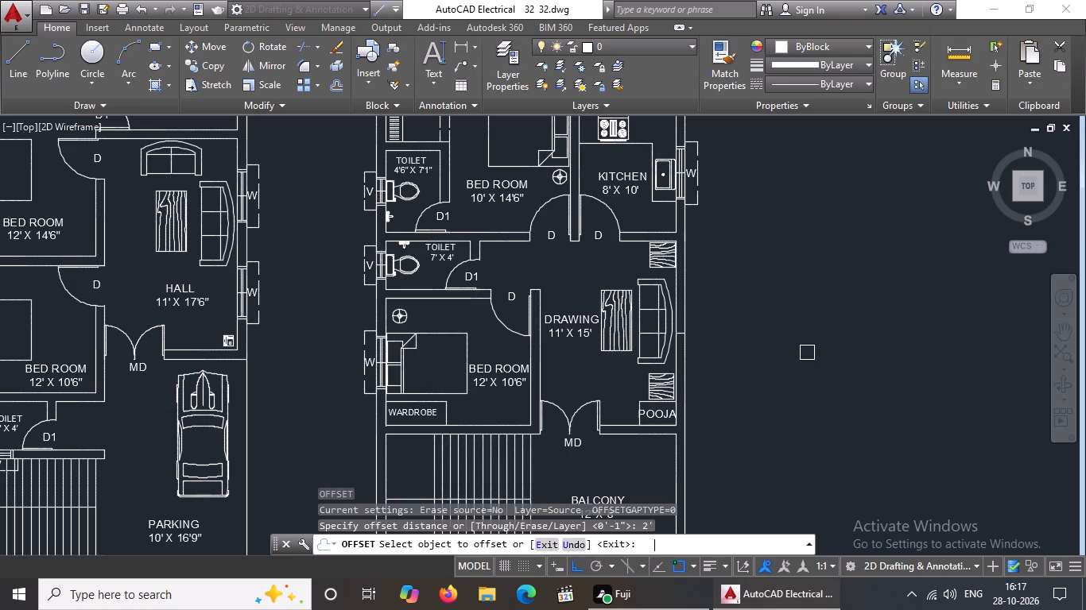
{"action": "scroll", "coordinate": [676, 303], "scroll_direction": "up", "scroll_amount": 1}
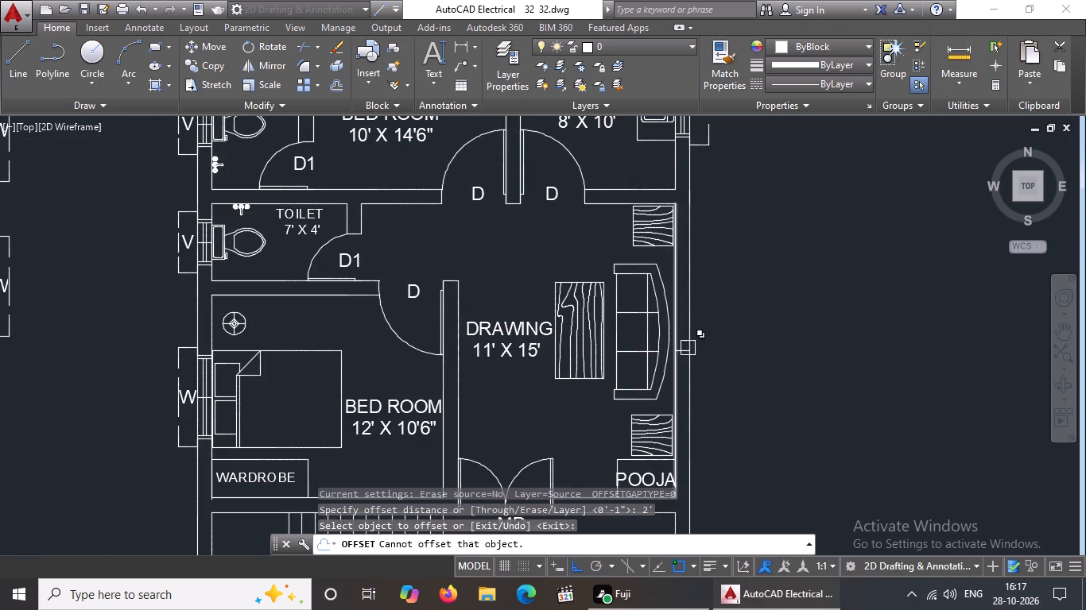
{"action": "scroll", "coordinate": [688, 346], "scroll_direction": "up", "scroll_amount": 2}
{"action": "left_click", "coordinate": [664, 365]}
{"action": "left_click", "coordinate": [665, 303]}
{"action": "left_click_drag", "start_coordinate": [665, 262], "coordinate": [669, 253]}
{"action": "left_click", "coordinate": [681, 206]}
{"action": "scroll", "coordinate": [681, 203], "scroll_direction": "down", "scroll_amount": 2}
{"action": "scroll", "coordinate": [674, 173], "scroll_direction": "up", "scroll_amount": 2}
{"action": "scroll", "coordinate": [674, 173], "scroll_direction": "down", "scroll_amount": 3}
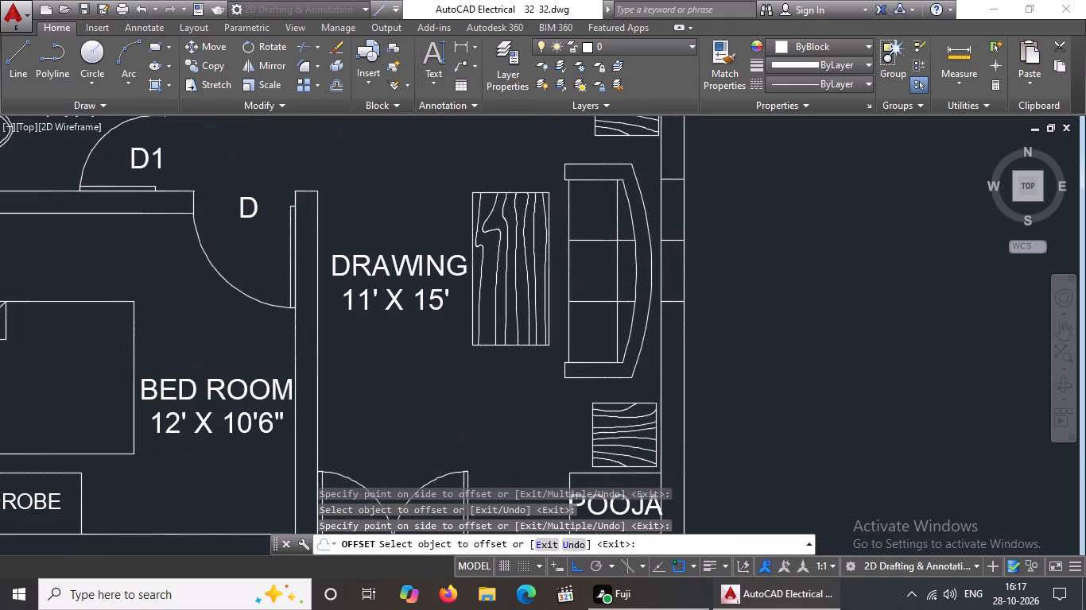
{"action": "middle_click_drag", "start_coordinate": [673, 153], "coordinate": [664, 237]}
{"action": "scroll", "coordinate": [674, 284], "scroll_direction": "up", "scroll_amount": 2}
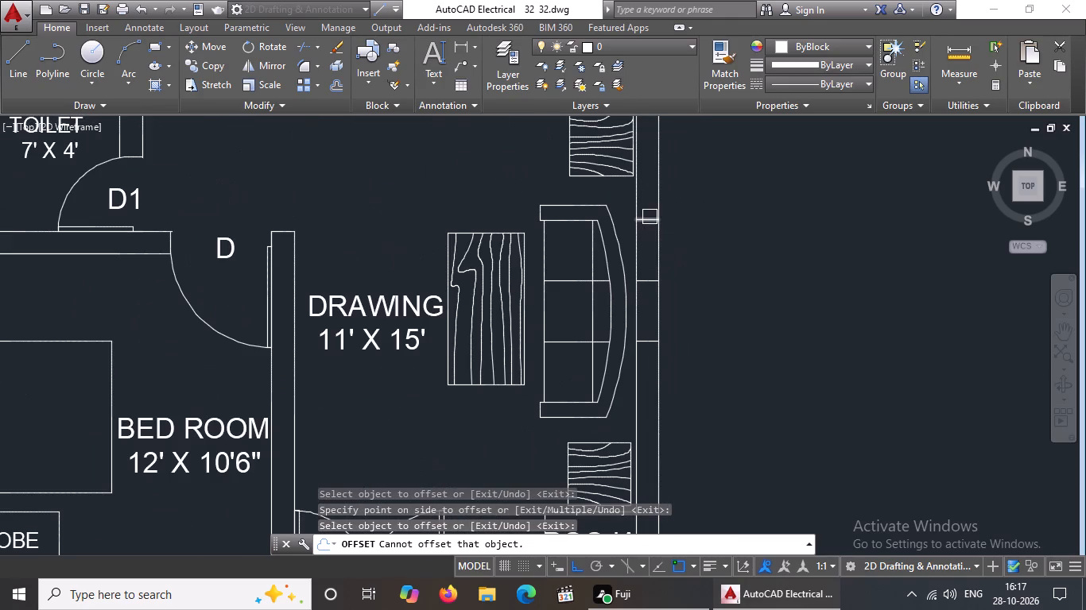
{"action": "left_click", "coordinate": [647, 219]}
{"action": "left_click", "coordinate": [645, 179]}
Offset the same cross-wall line three times towards the pooja at 2' spacing.
{"action": "scroll", "coordinate": [665, 179], "scroll_direction": "down", "scroll_amount": 1}
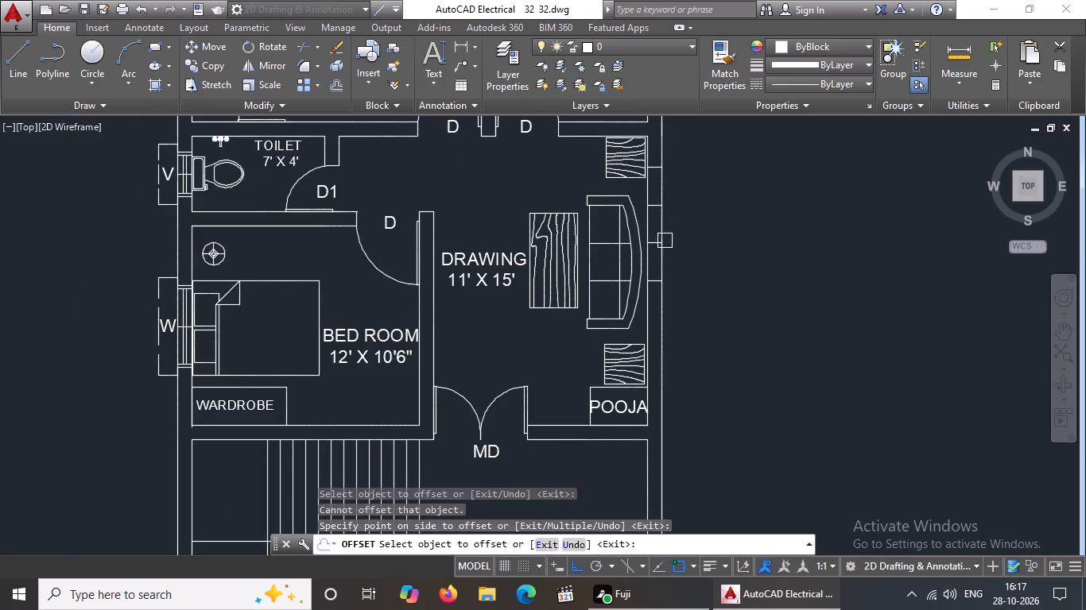
{"action": "scroll", "coordinate": [655, 280], "scroll_direction": "up", "scroll_amount": 3}
{"action": "left_click", "coordinate": [651, 282]}
{"action": "left_click", "coordinate": [653, 371]}
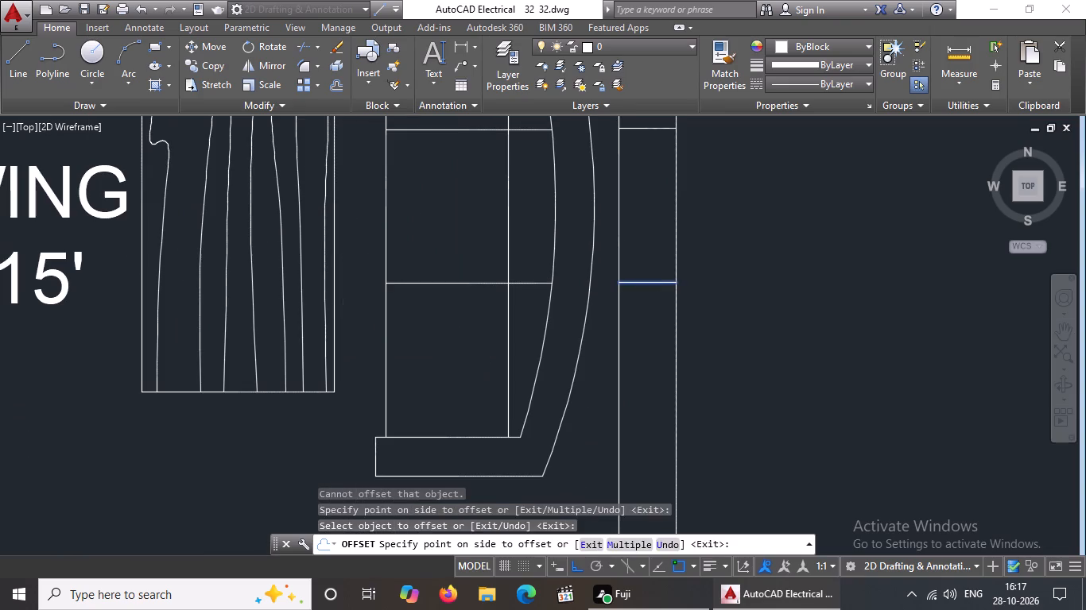
{"action": "scroll", "coordinate": [665, 364], "scroll_direction": "down", "scroll_amount": 3}
{"action": "scroll", "coordinate": [674, 411], "scroll_direction": "up", "scroll_amount": 2}
{"action": "left_click", "coordinate": [646, 349]}
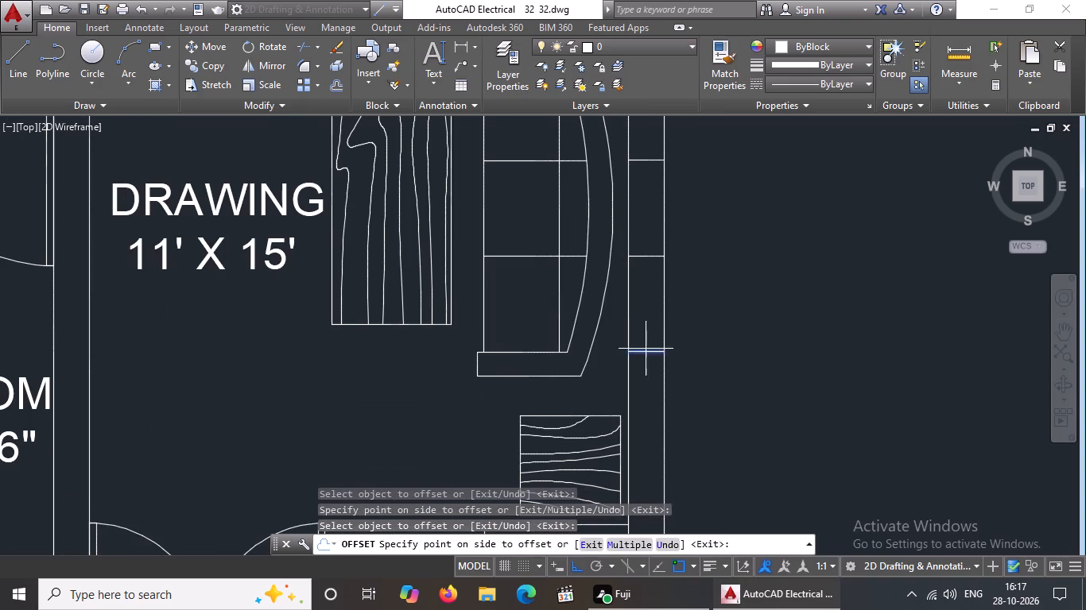
{"action": "left_click", "coordinate": [649, 418]}
{"action": "scroll", "coordinate": [665, 370], "scroll_direction": "down", "scroll_amount": 2}
{"action": "scroll", "coordinate": [658, 412], "scroll_direction": "up", "scroll_amount": 2}
{"action": "left_click", "coordinate": [661, 383]}
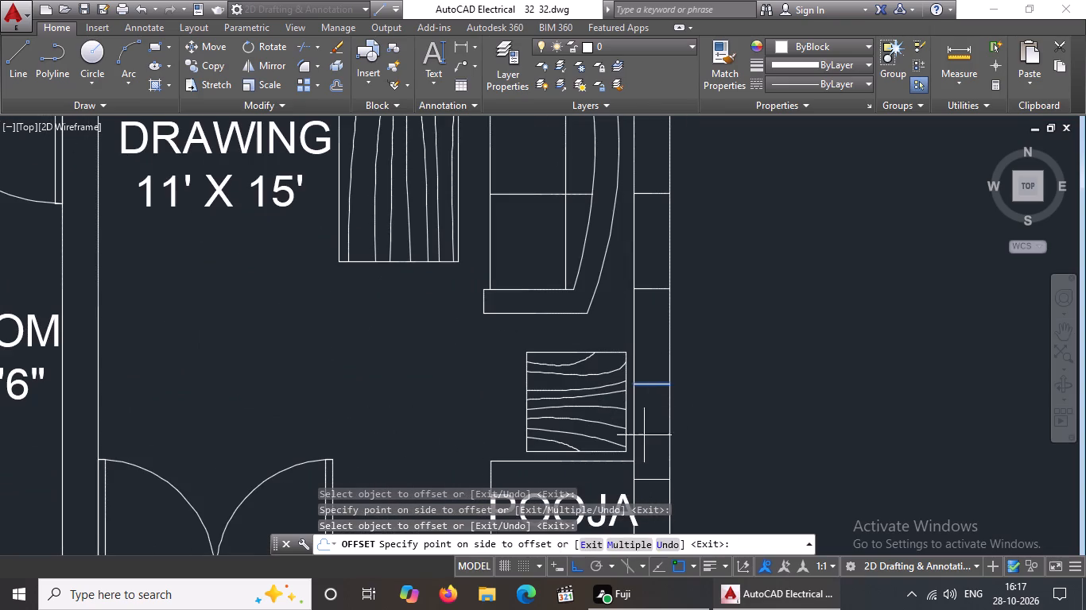
{"action": "left_click", "coordinate": [642, 447]}
{"action": "scroll", "coordinate": [687, 402], "scroll_direction": "down", "scroll_amount": 2}
{"action": "key", "text": "Escape"}
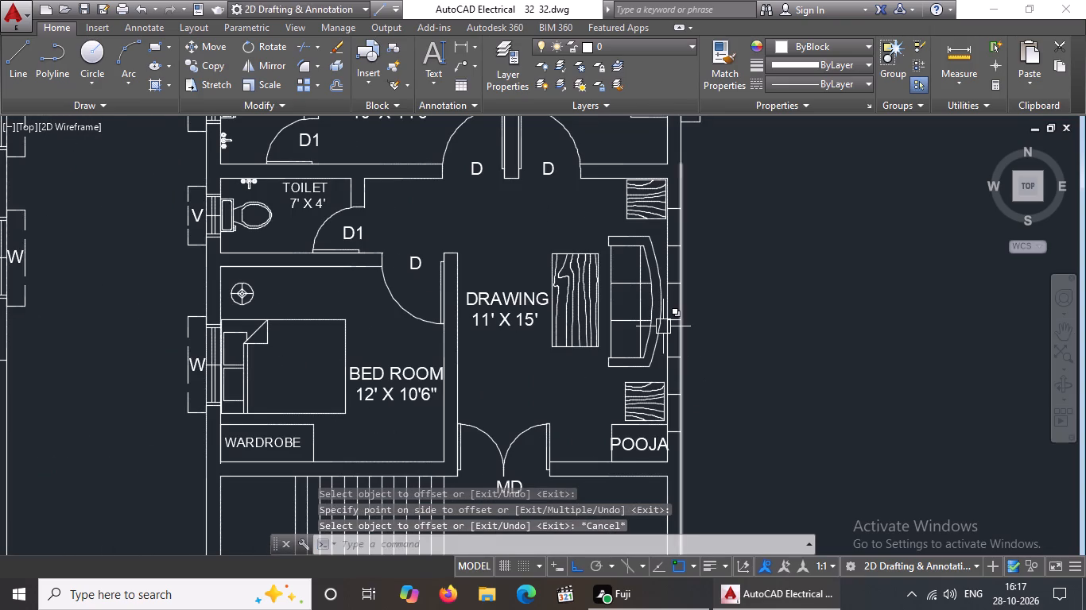
Delete the original 9" cross-wall line at the middle of the drawing room's outer wall.
{"action": "scroll", "coordinate": [661, 326], "scroll_direction": "up", "scroll_amount": 1}
{"action": "left_click", "coordinate": [682, 316]}
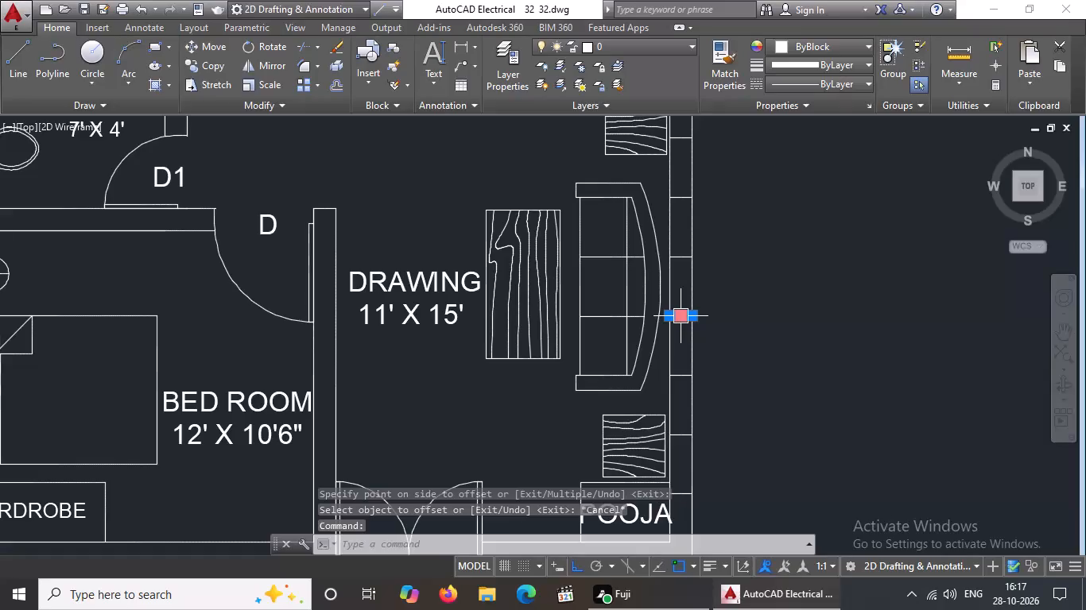
{"action": "key", "text": "Delete"}
{"action": "scroll", "coordinate": [727, 326], "scroll_direction": "down", "scroll_amount": 1}
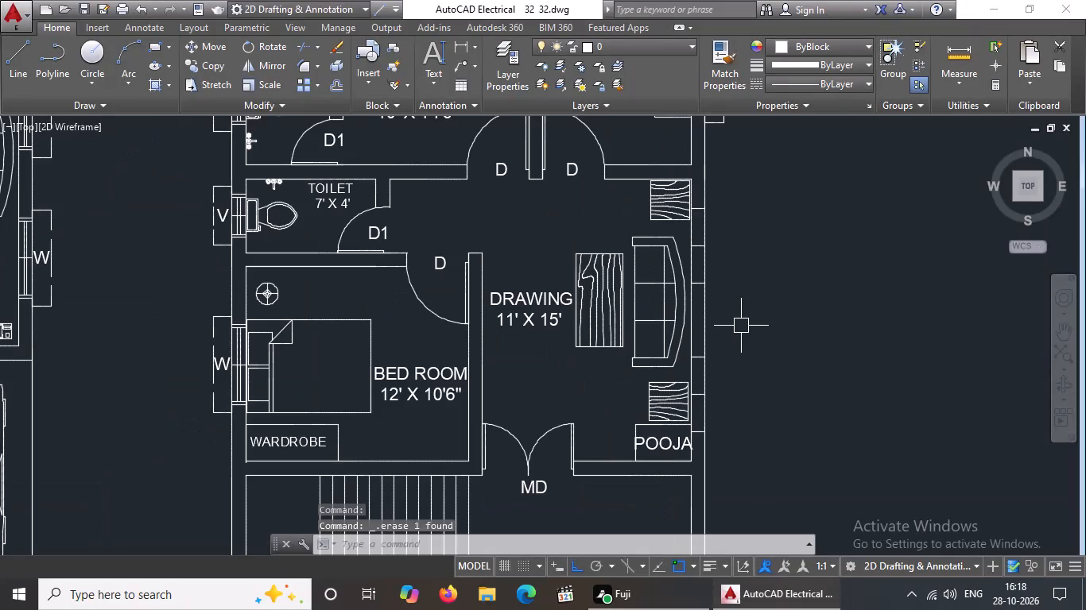
{"action": "key", "text": "Escape"}
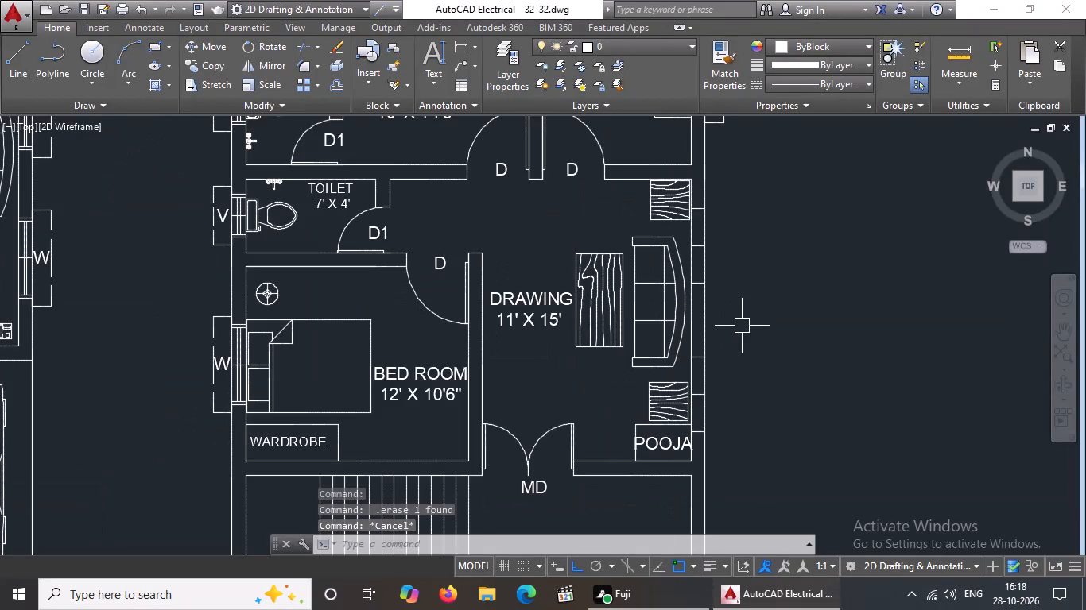
Draw a lengthwise centre line for the kitchen-side window between the midpoints of its two end lines.
{"action": "key", "text": "l"}
{"action": "key", "text": "Return"}
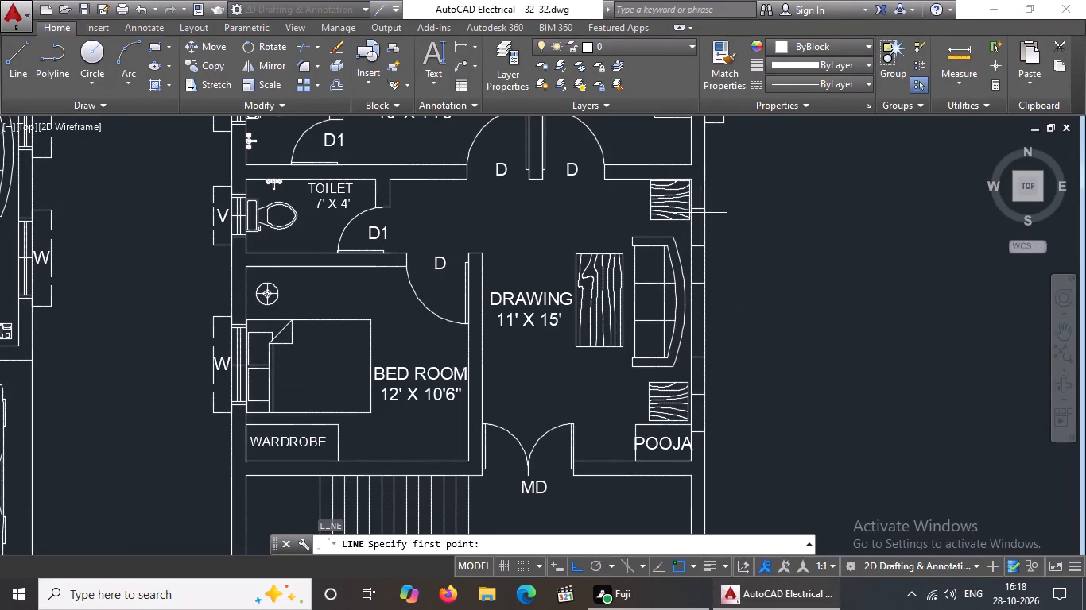
{"action": "left_click", "coordinate": [699, 207]}
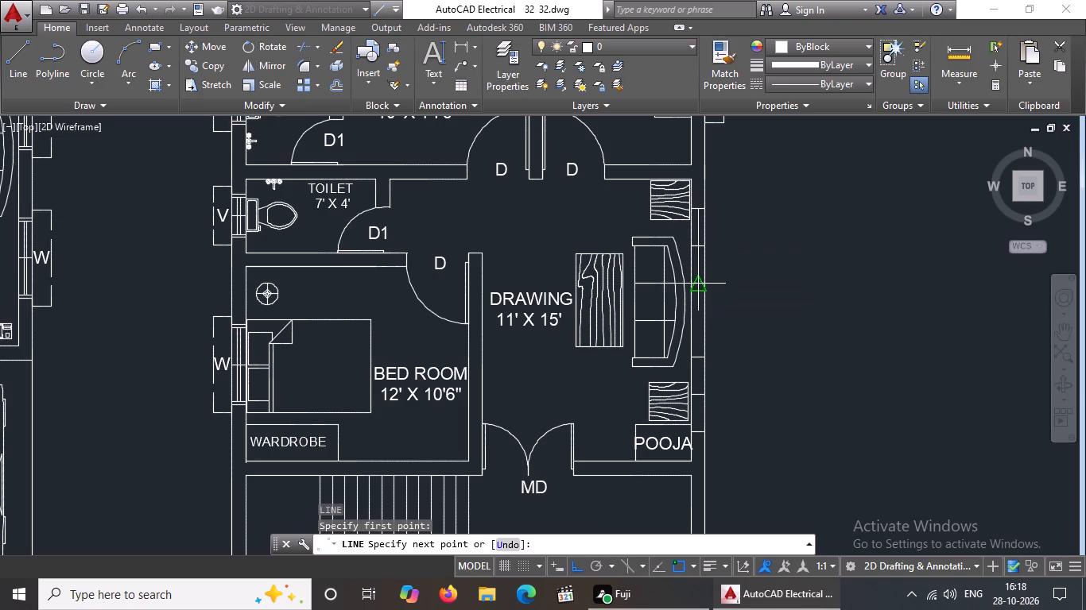
{"action": "left_click", "coordinate": [699, 284]}
{"action": "key", "text": "Escape"}
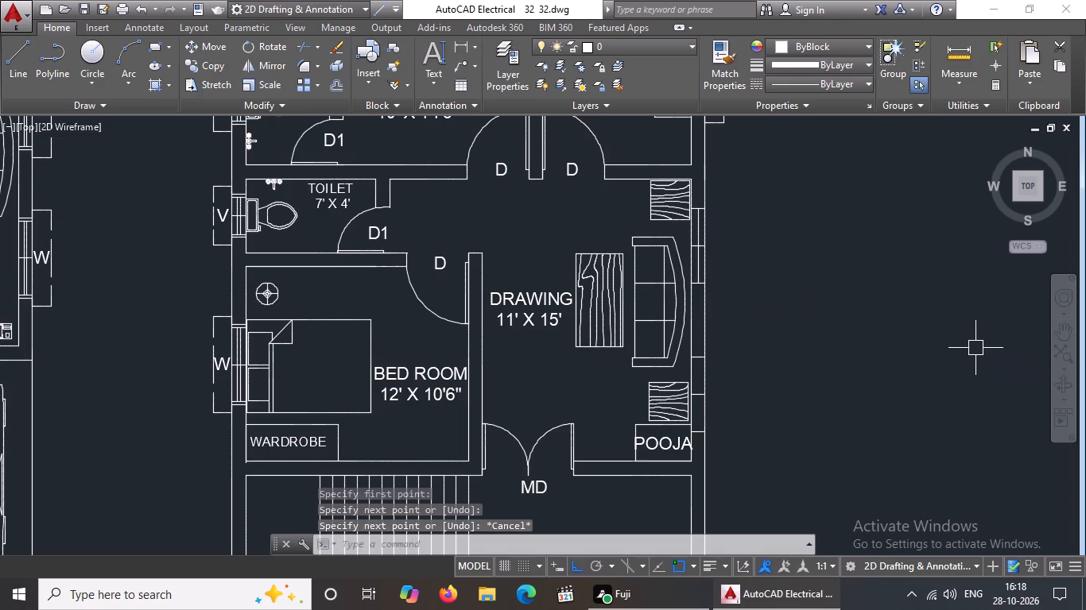
Draw a lengthwise centre line for the pooja-side window between the midpoints of its two end lines.
{"action": "key", "text": "l"}
{"action": "key", "text": "Return"}
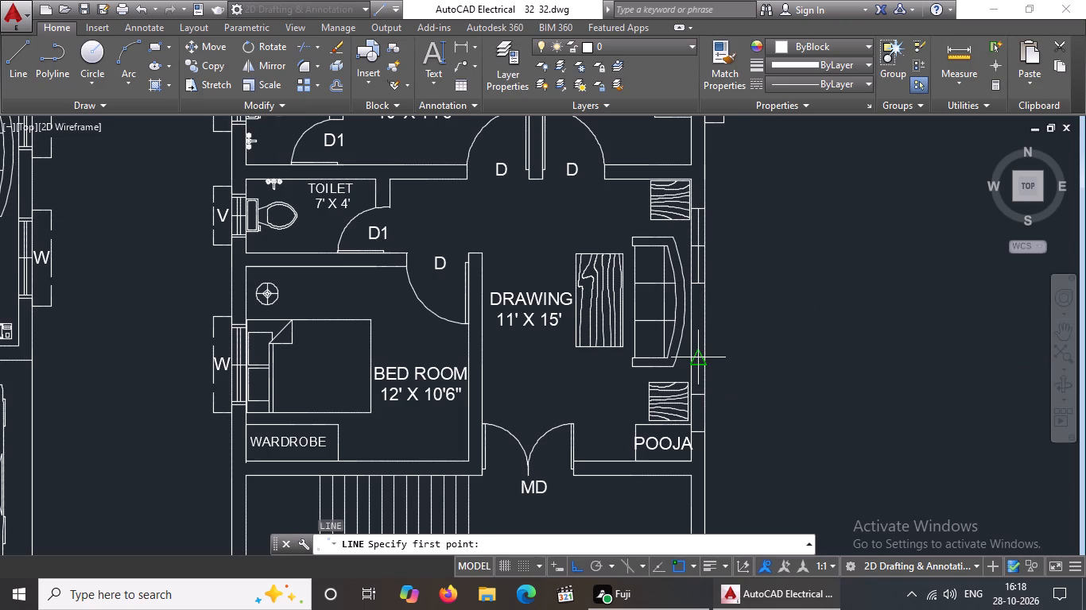
{"action": "left_click", "coordinate": [700, 351]}
{"action": "left_click", "coordinate": [695, 438]}
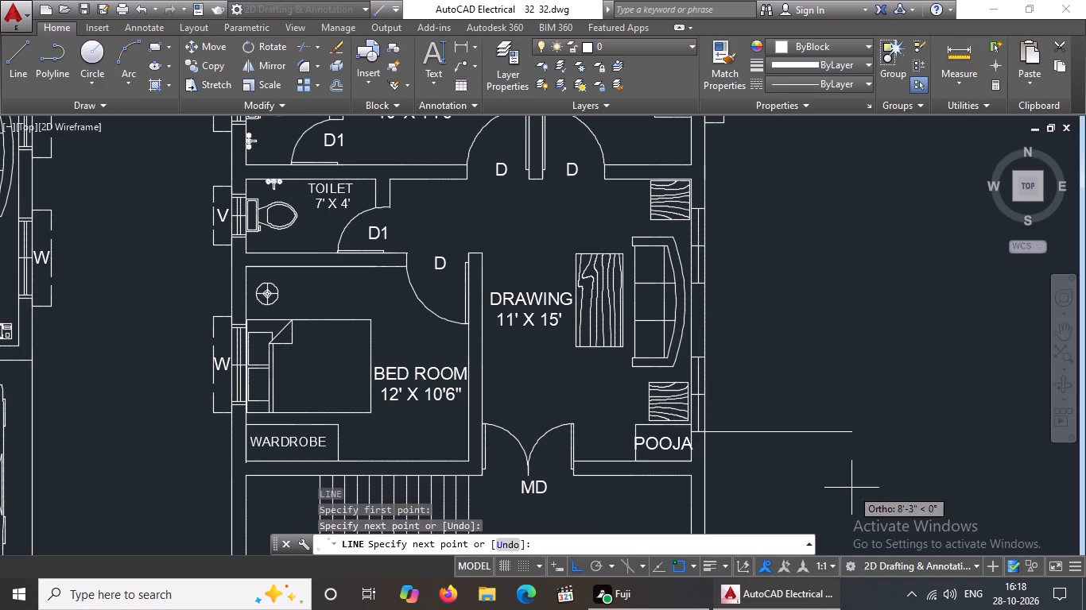
{"action": "key", "text": "Escape"}
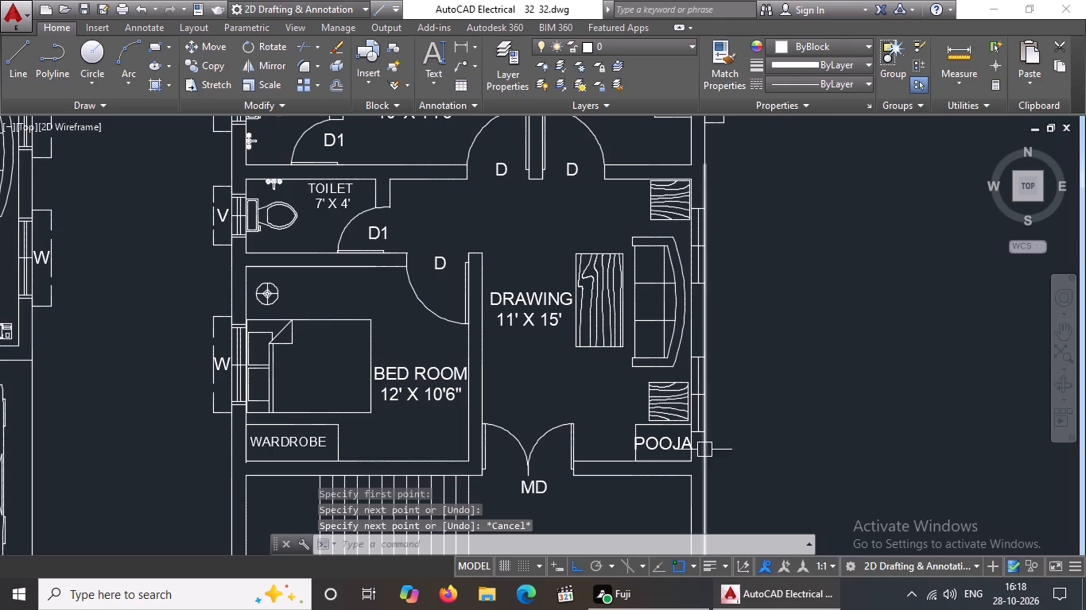
{"action": "key", "text": "Escape"}
Offset the pooja-side window's lengthwise centre line 1" to both sides.
{"action": "key", "text": "o"}
{"action": "key", "text": "Return"}
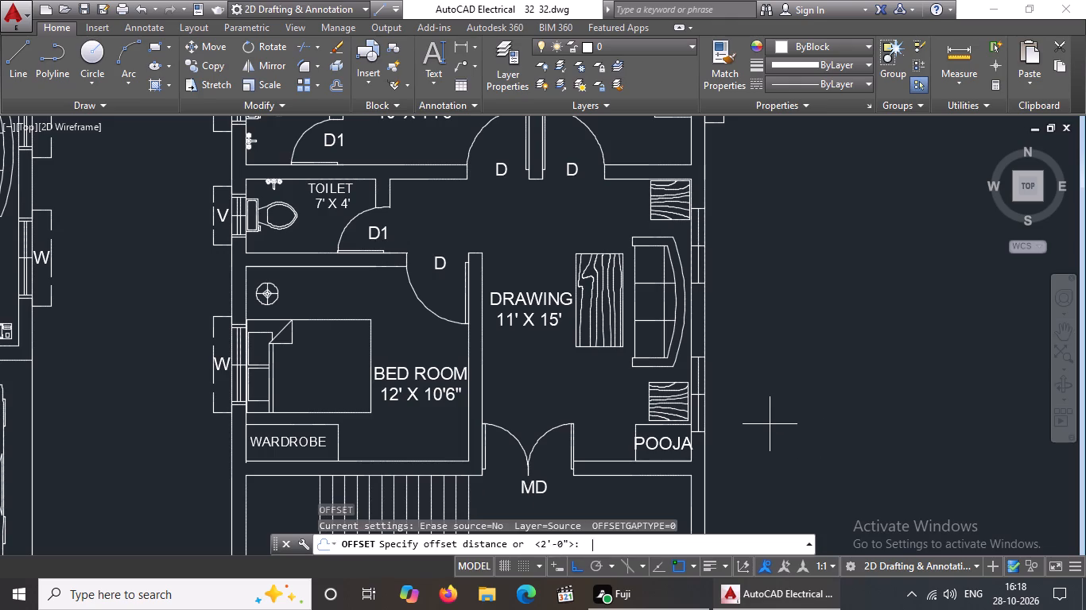
{"action": "key", "text": "1"}
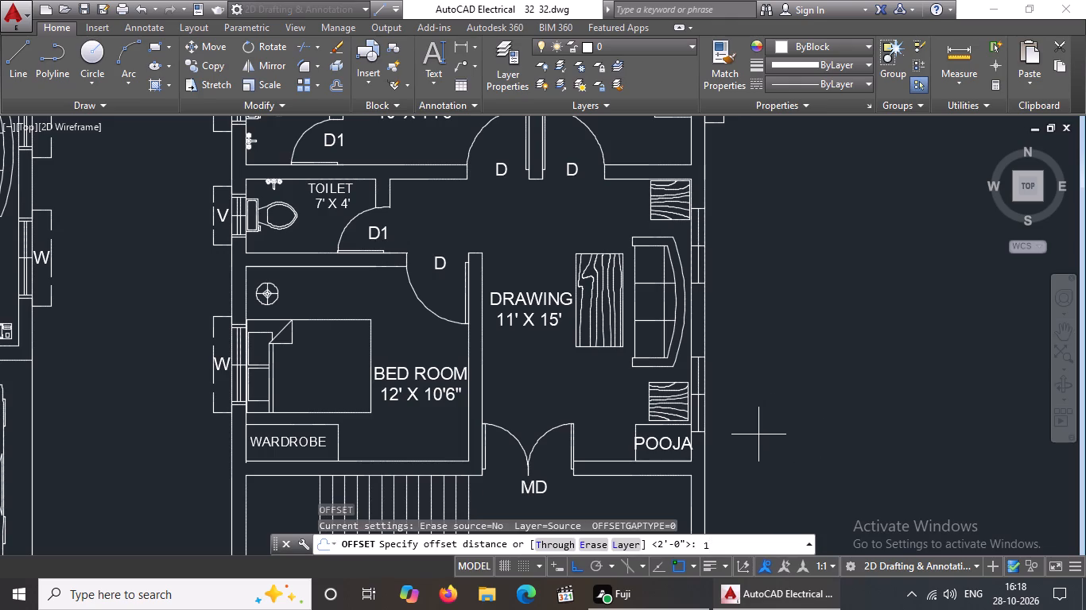
{"action": "key", "text": "shift+quotedbl"}
{"action": "key", "text": "Return"}
{"action": "scroll", "coordinate": [695, 400], "scroll_direction": "up", "scroll_amount": 4}
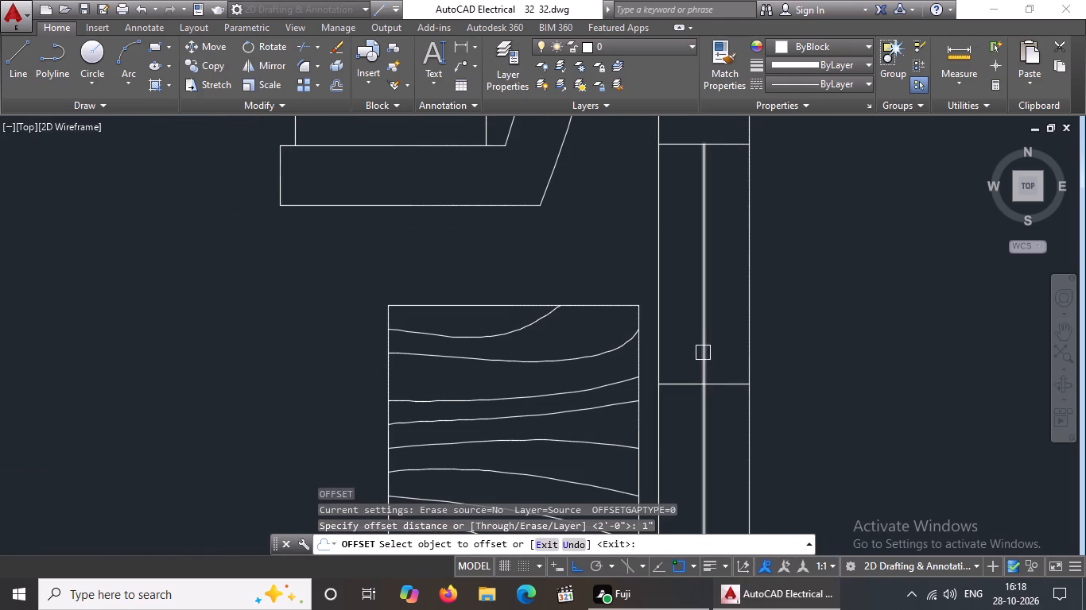
{"action": "left_click", "coordinate": [703, 353]}
{"action": "left_click", "coordinate": [732, 335]}
{"action": "left_click_drag", "start_coordinate": [704, 360], "coordinate": [690, 363]}
{"action": "left_click_drag", "start_coordinate": [612, 366], "coordinate": [620, 364]}
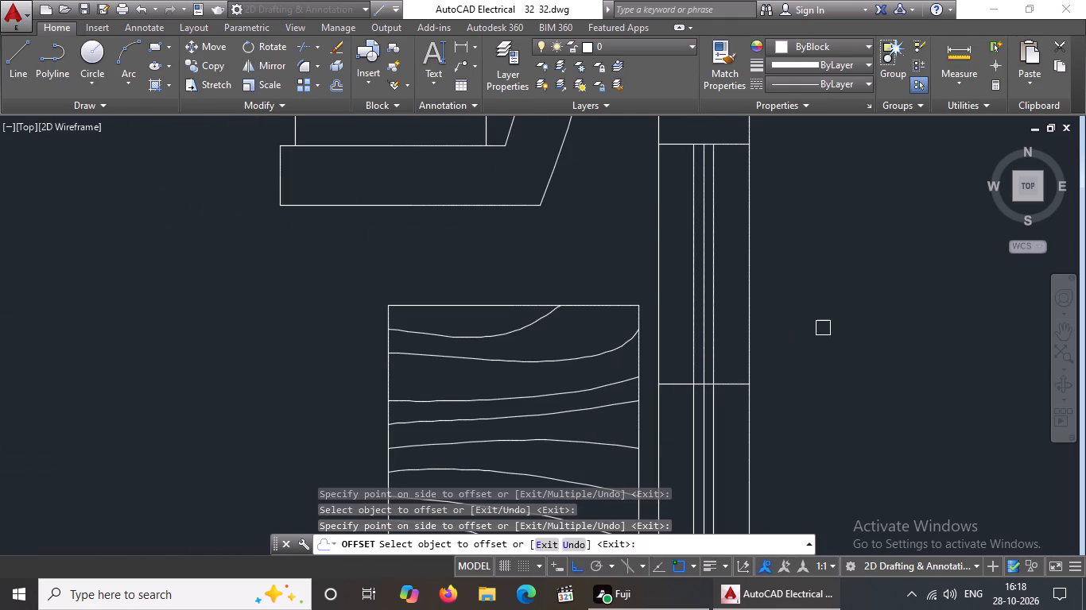
{"action": "key", "text": "Escape"}
Delete the pooja-side window's original lengthwise centre line, leaving its two offset lines.
{"action": "double_click", "coordinate": [706, 329]}
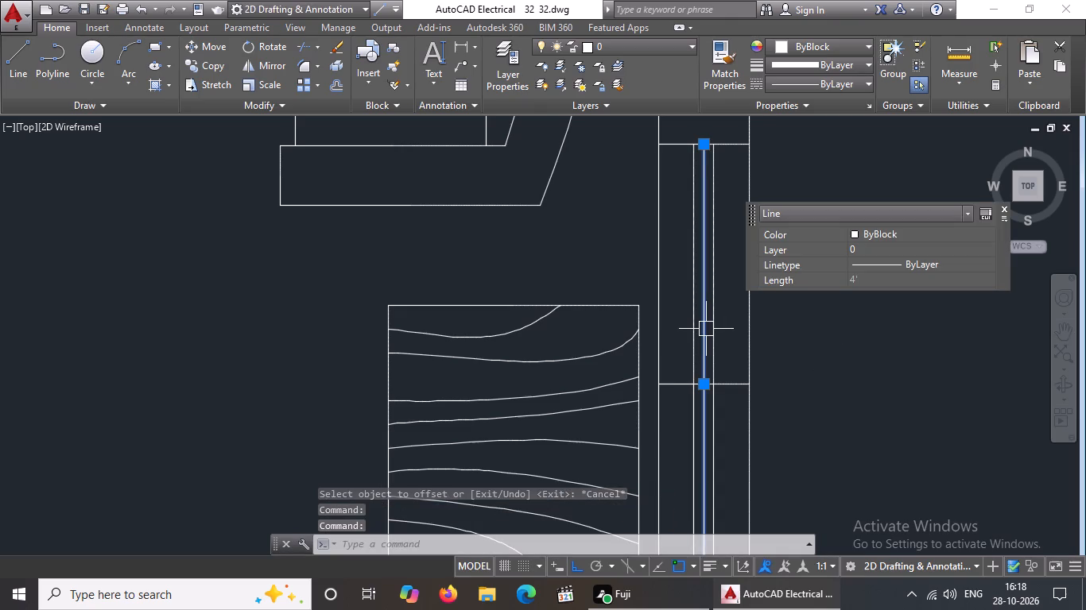
{"action": "key", "text": "Delete"}
{"action": "scroll", "coordinate": [713, 346], "scroll_direction": "down", "scroll_amount": 3}
{"action": "scroll", "coordinate": [715, 245], "scroll_direction": "down", "scroll_amount": 1}
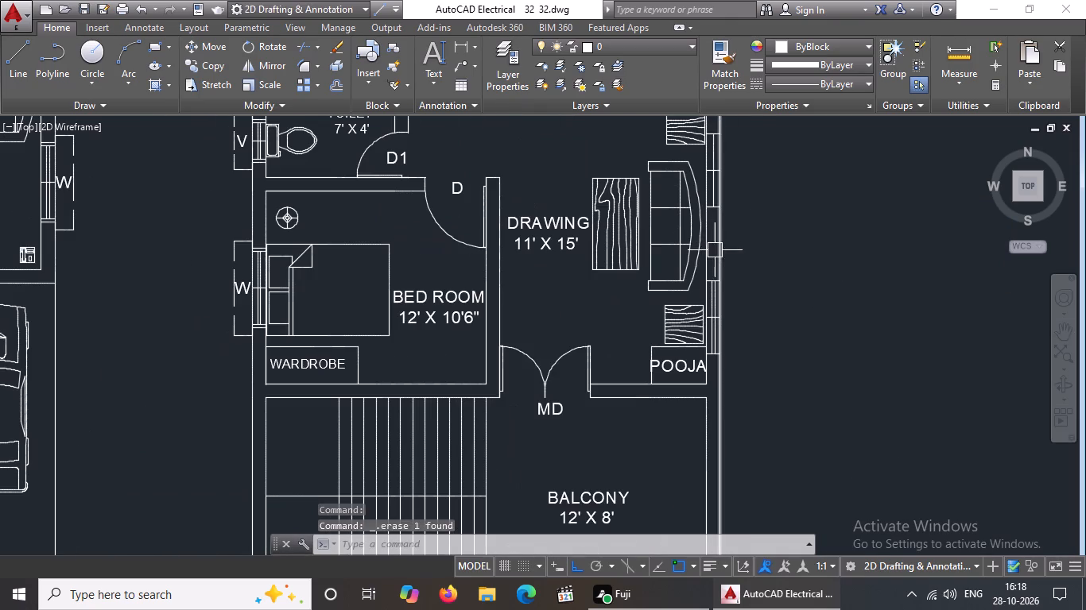
{"action": "middle_click_drag", "start_coordinate": [760, 222], "coordinate": [762, 288]}
{"action": "key", "text": "Escape"}
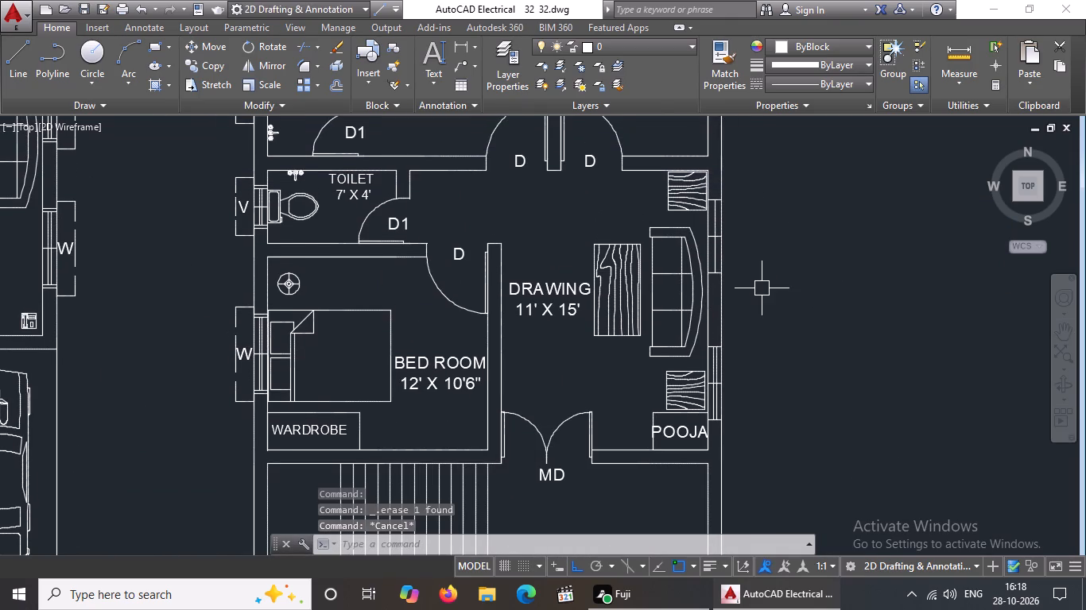
Offset the kitchen-side window's lengthwise centre line 1" to both sides.
{"action": "key", "text": "o"}
{"action": "key", "text": "Return"}
{"action": "key", "text": "1"}
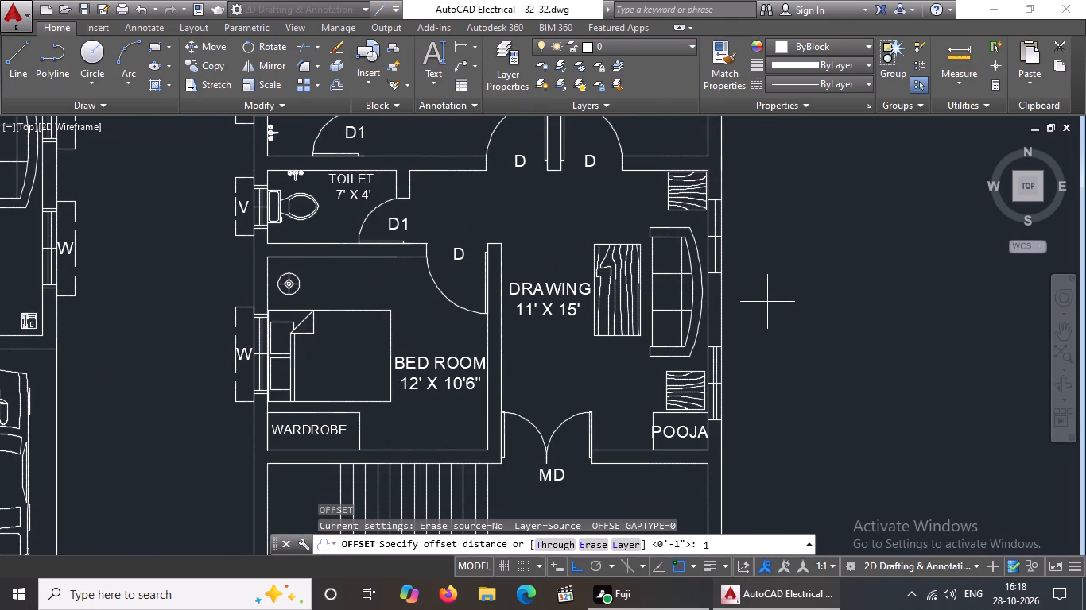
{"action": "key", "text": "shift+quotedbl"}
{"action": "key", "text": "Return"}
{"action": "scroll", "coordinate": [737, 231], "scroll_direction": "up", "scroll_amount": 2}
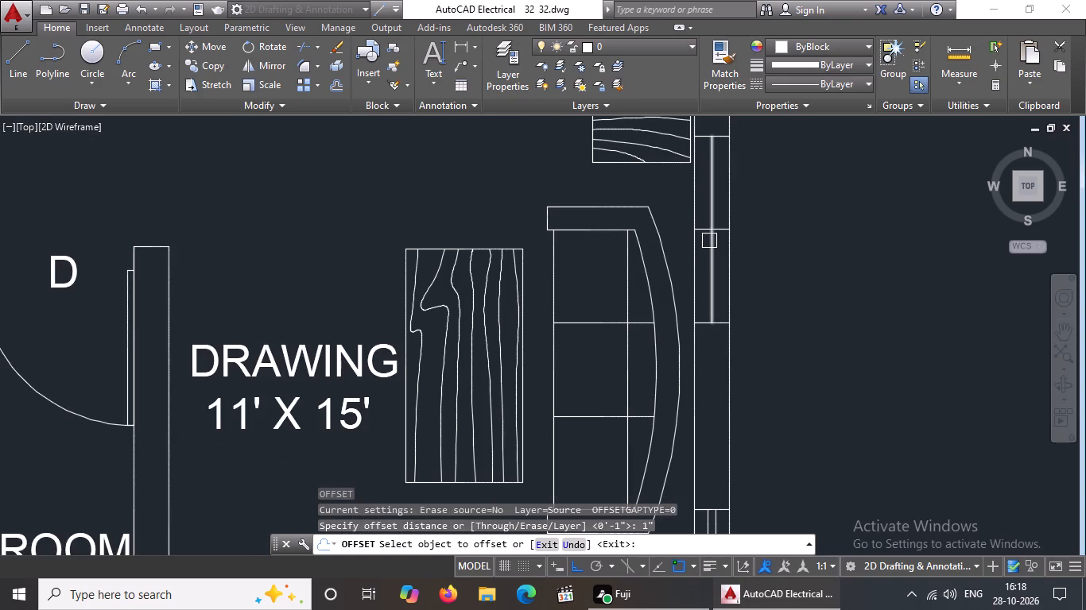
{"action": "left_click", "coordinate": [710, 244]}
{"action": "left_click", "coordinate": [757, 252]}
{"action": "scroll", "coordinate": [718, 271], "scroll_direction": "up", "scroll_amount": 3}
{"action": "left_click_drag", "start_coordinate": [685, 268], "coordinate": [672, 275]}
{"action": "left_click_drag", "start_coordinate": [561, 296], "coordinate": [569, 295]}
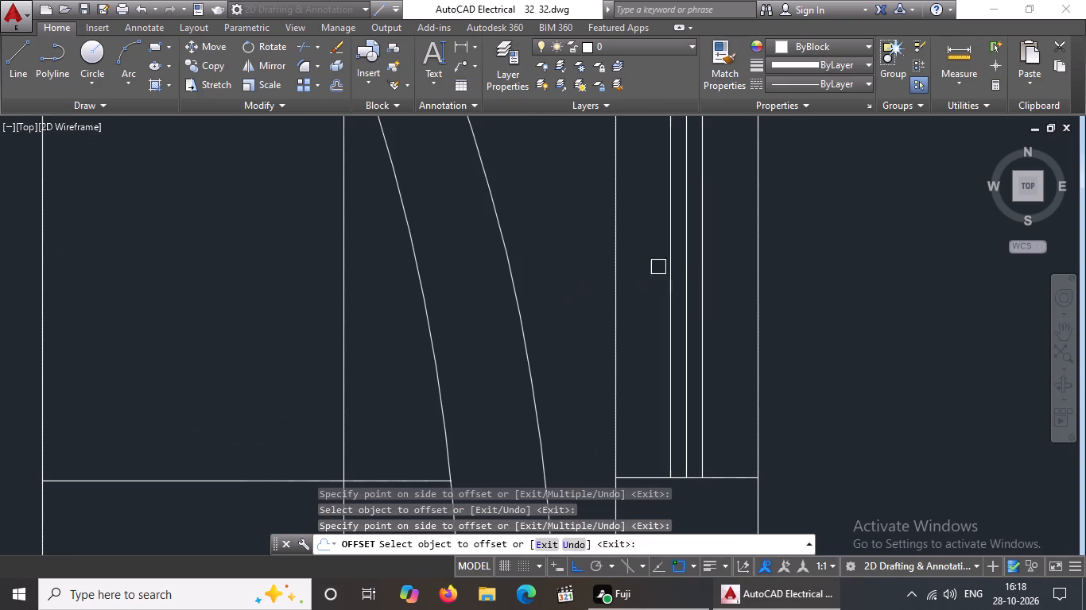
{"action": "key", "text": "Escape"}
Delete the kitchen-side window's original lengthwise centre line, leaving its two offset lines.
{"action": "left_click", "coordinate": [688, 268]}
{"action": "key", "text": "Delete"}
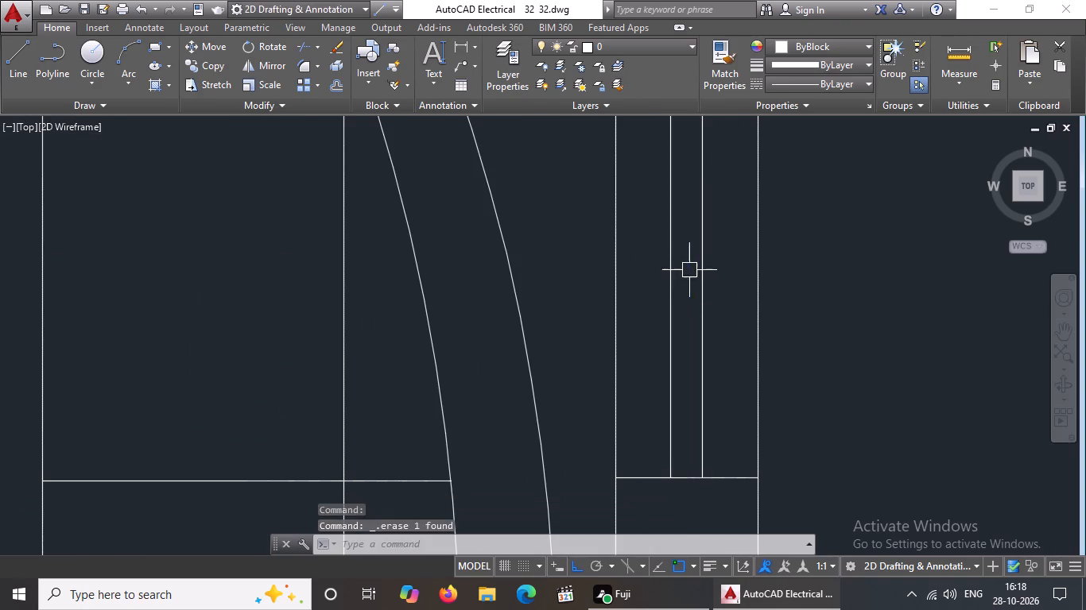
{"action": "scroll", "coordinate": [730, 317], "scroll_direction": "down", "scroll_amount": 4}
{"action": "key", "text": "Escape"}
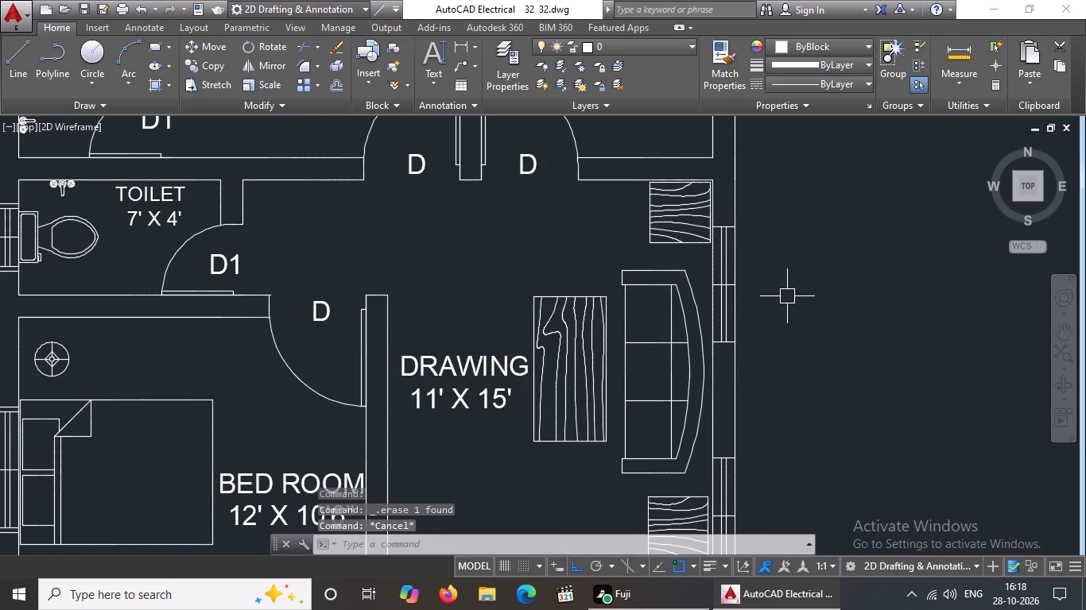
Offset both end lines of the kitchen-side drawing room window 2" outward along the wall.
{"action": "key", "text": "o"}
{"action": "key", "text": "Return"}
{"action": "key", "text": "2"}
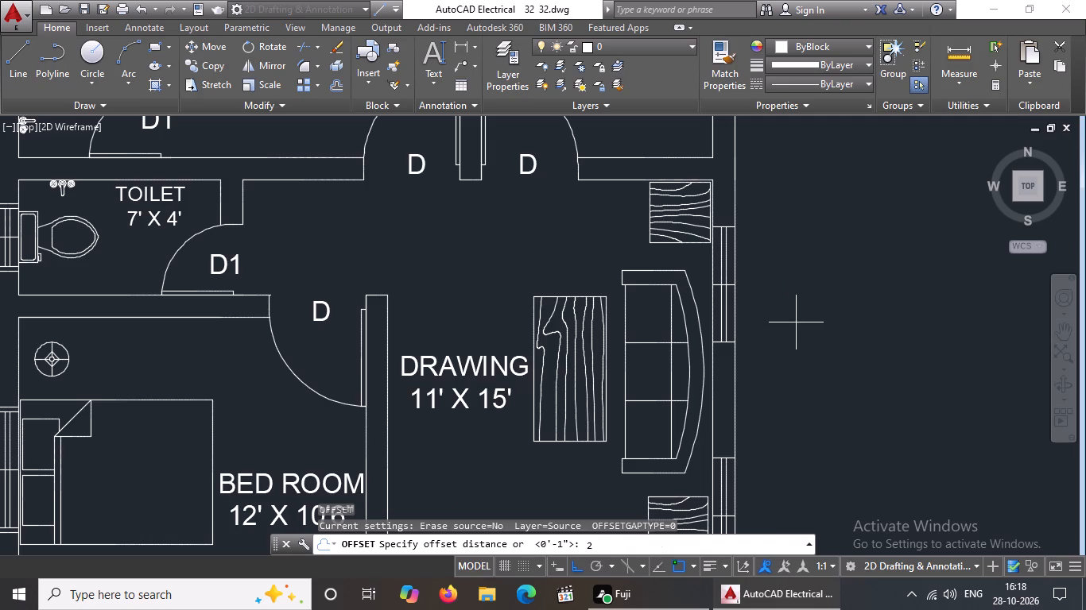
{"action": "key", "text": "shift+quotedbl"}
{"action": "key", "text": "Return"}
{"action": "scroll", "coordinate": [743, 251], "scroll_direction": "up", "scroll_amount": 3}
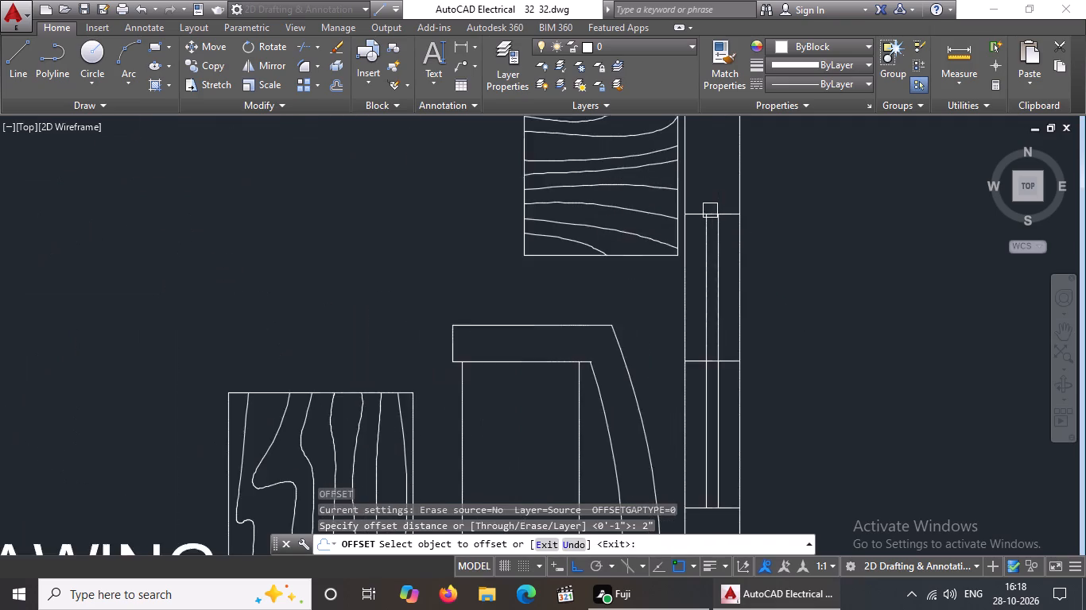
{"action": "scroll", "coordinate": [706, 215], "scroll_direction": "up", "scroll_amount": 1}
{"action": "left_click_drag", "start_coordinate": [681, 214], "coordinate": [681, 206]}
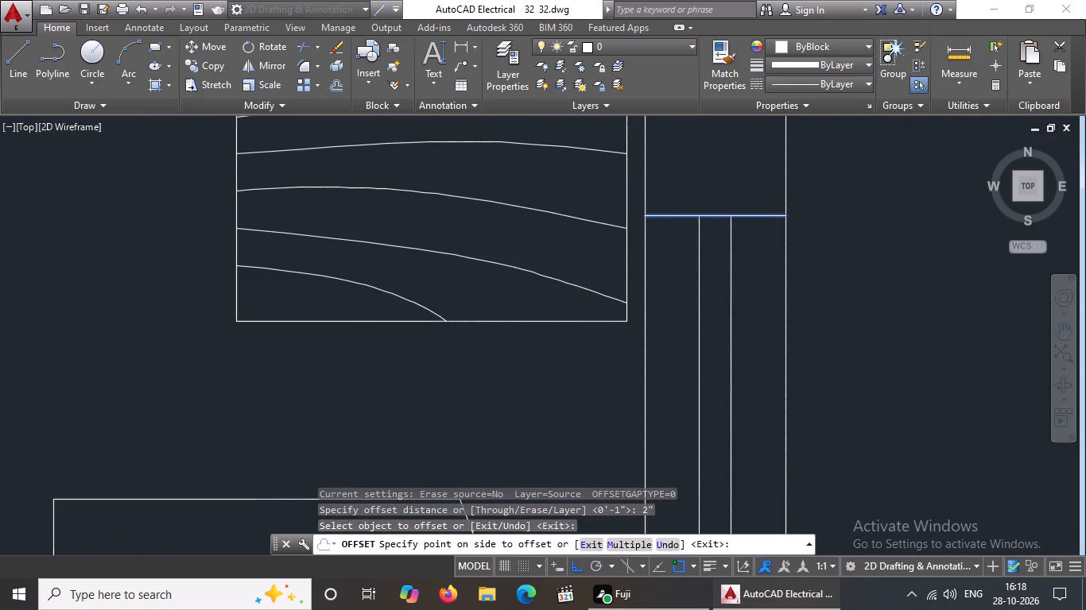
{"action": "left_click", "coordinate": [681, 176]}
{"action": "scroll", "coordinate": [718, 160], "scroll_direction": "down", "scroll_amount": 3}
{"action": "scroll", "coordinate": [733, 373], "scroll_direction": "up", "scroll_amount": 3}
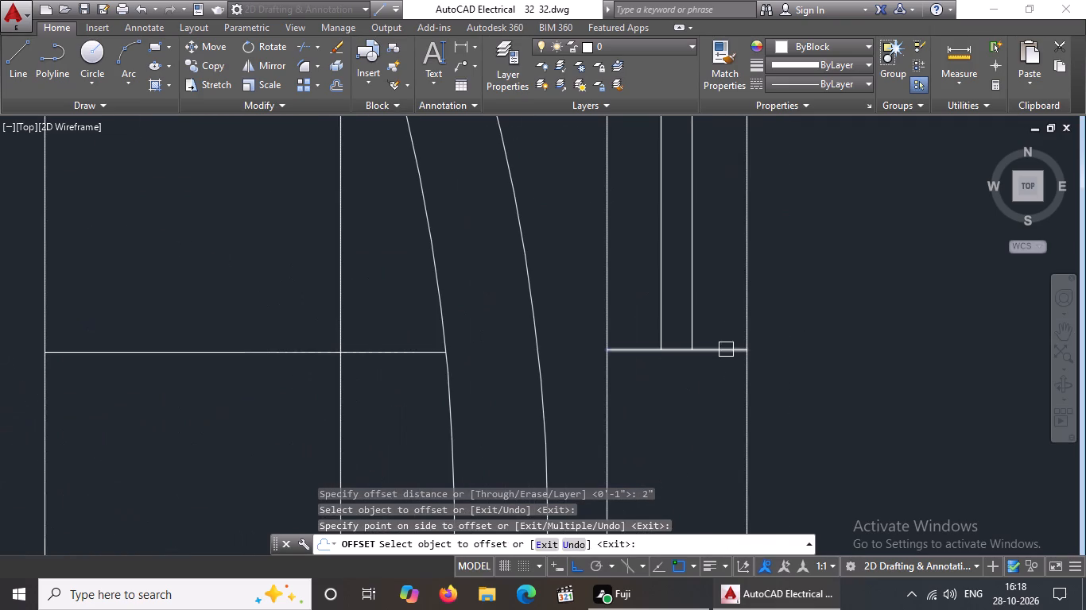
{"action": "left_click", "coordinate": [726, 349]}
{"action": "left_click", "coordinate": [704, 433]}
Offset both end lines of the pooja-side drawing room window 2" outward along the wall.
{"action": "scroll", "coordinate": [814, 322], "scroll_direction": "down", "scroll_amount": 4}
{"action": "scroll", "coordinate": [815, 443], "scroll_direction": "up", "scroll_amount": 3}
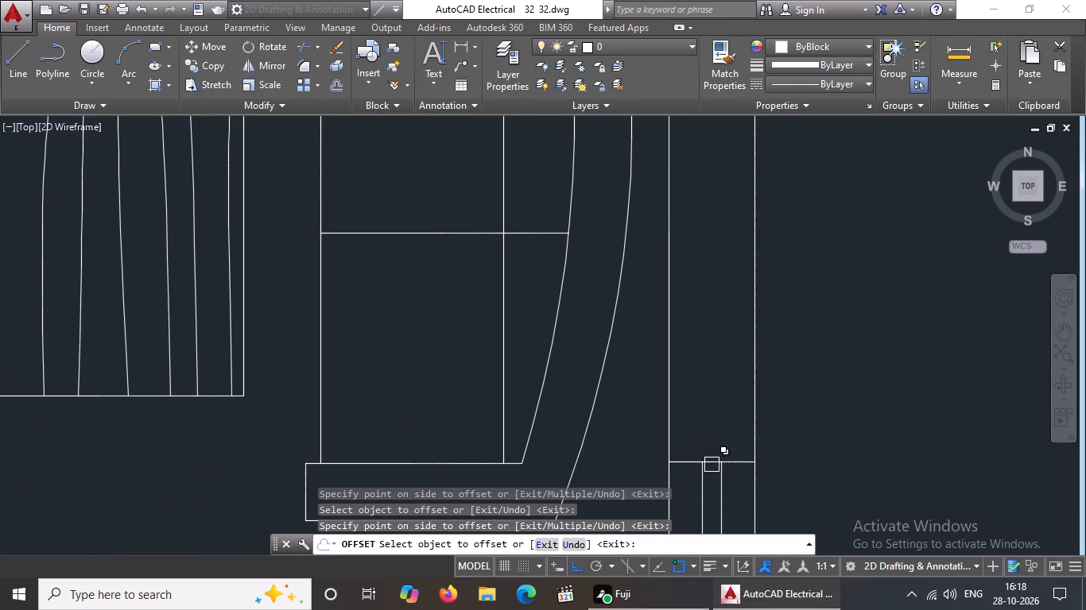
{"action": "left_click", "coordinate": [680, 459]}
{"action": "left_click_drag", "start_coordinate": [680, 459], "coordinate": [682, 450]}
{"action": "left_click", "coordinate": [712, 380]}
{"action": "scroll", "coordinate": [739, 365], "scroll_direction": "down", "scroll_amount": 5}
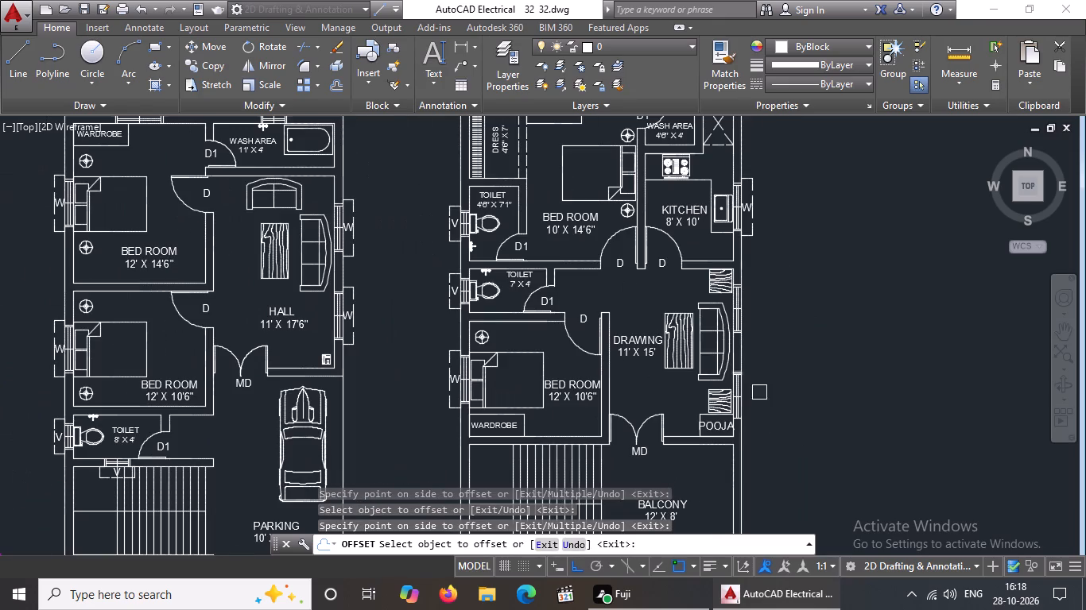
{"action": "scroll", "coordinate": [721, 357], "scroll_direction": "up", "scroll_amount": 2}
{"action": "scroll", "coordinate": [758, 387], "scroll_direction": "down", "scroll_amount": 1}
{"action": "scroll", "coordinate": [777, 499], "scroll_direction": "up", "scroll_amount": 3}
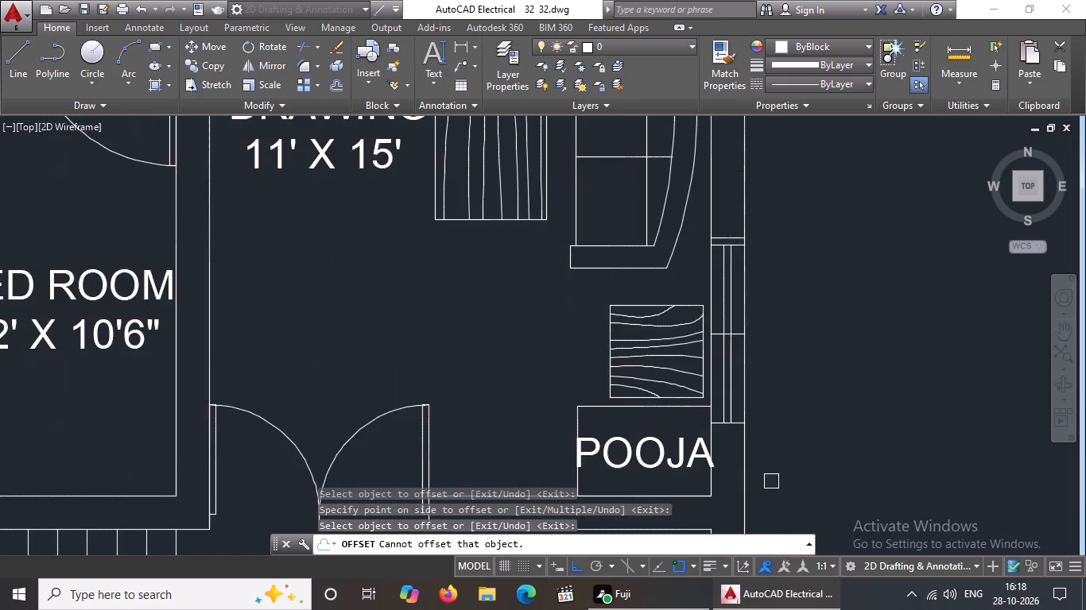
{"action": "scroll", "coordinate": [732, 426], "scroll_direction": "up", "scroll_amount": 2}
{"action": "left_click", "coordinate": [735, 423]}
{"action": "left_click", "coordinate": [733, 497]}
{"action": "scroll", "coordinate": [796, 433], "scroll_direction": "down", "scroll_amount": 4}
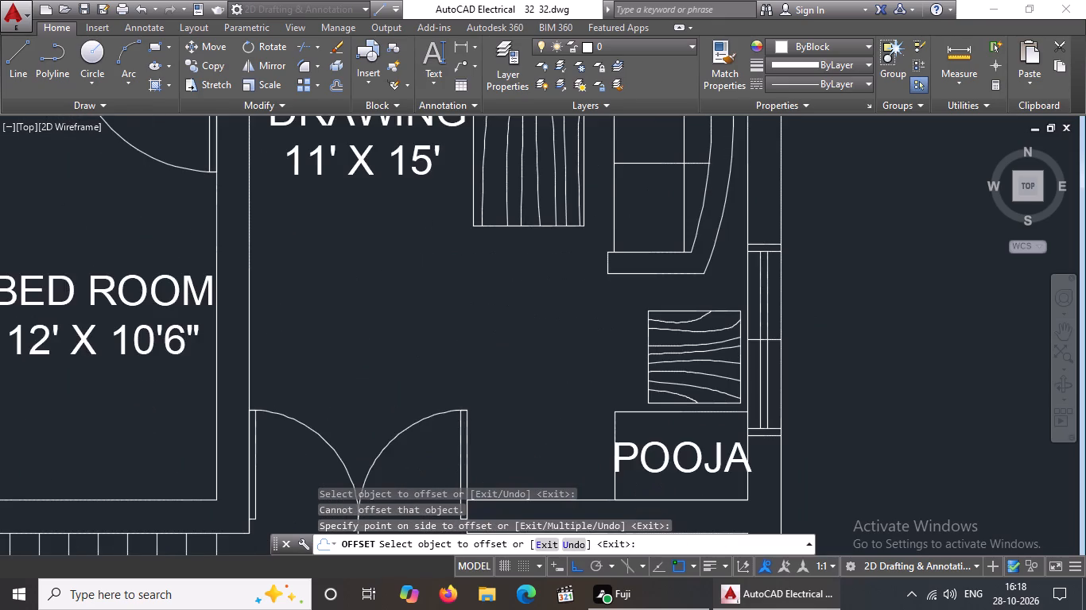
{"action": "key", "text": "Escape"}
Draw a line from the pooja-side window's lower outer corner, 5" down the wall face and 1' outward.
{"action": "key", "text": "l"}
{"action": "key", "text": "Return"}
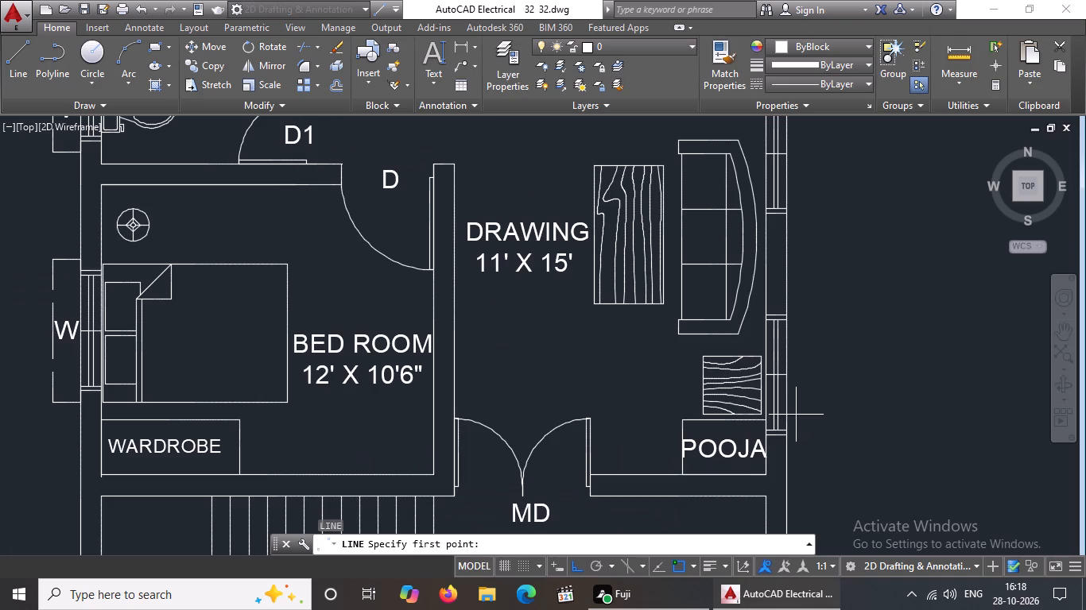
{"action": "scroll", "coordinate": [785, 442], "scroll_direction": "up", "scroll_amount": 2}
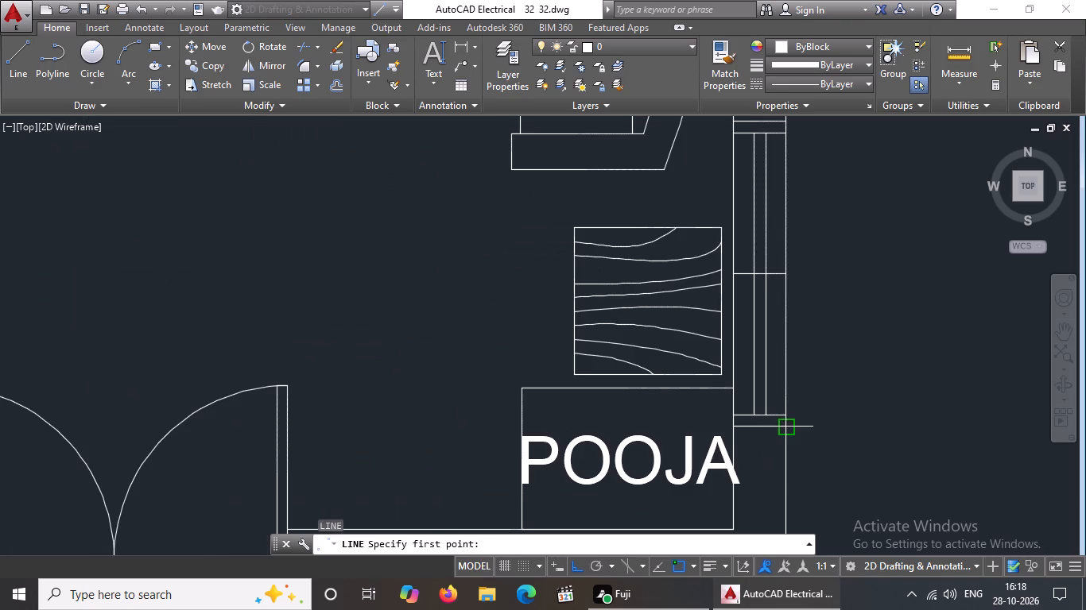
{"action": "left_click", "coordinate": [785, 427]}
{"action": "key", "text": "5"}
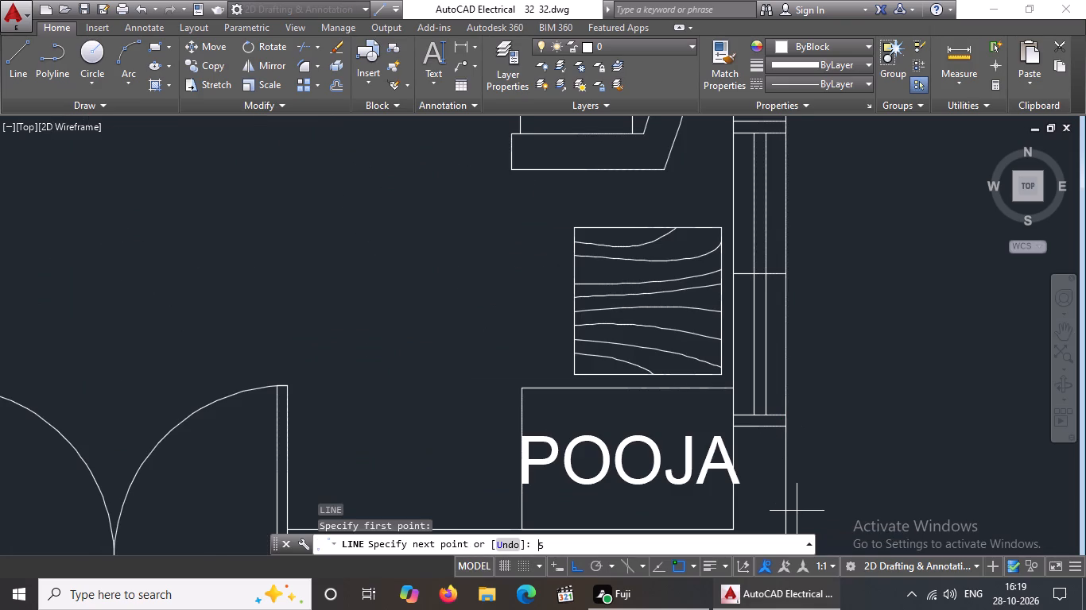
{"action": "key", "text": "shift+quotedbl"}
{"action": "key", "text": "Return"}
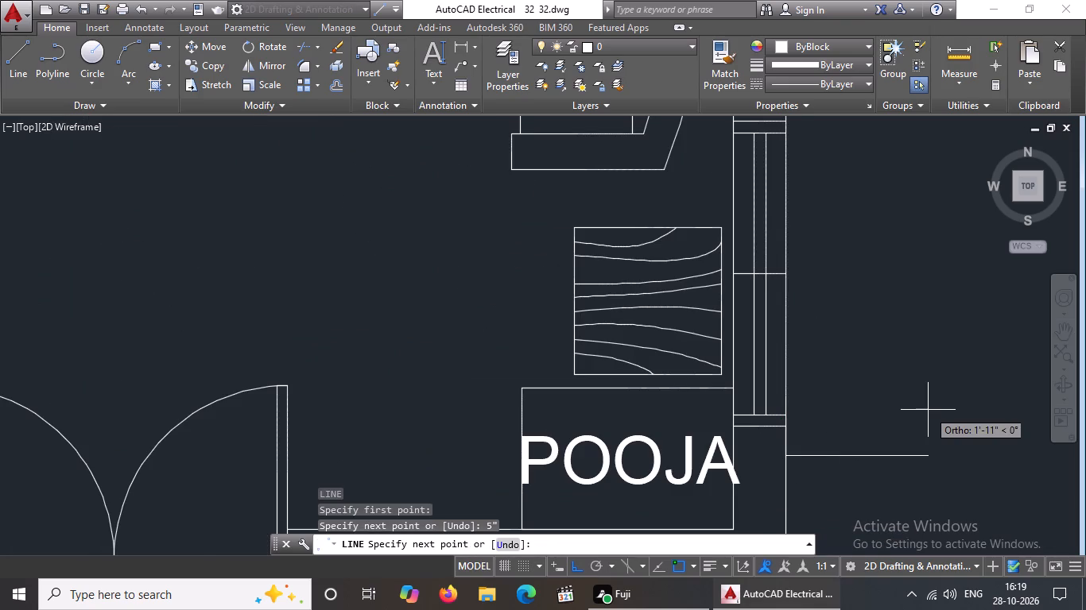
{"action": "type", "text": "1'"}
{"action": "key", "text": "Return"}
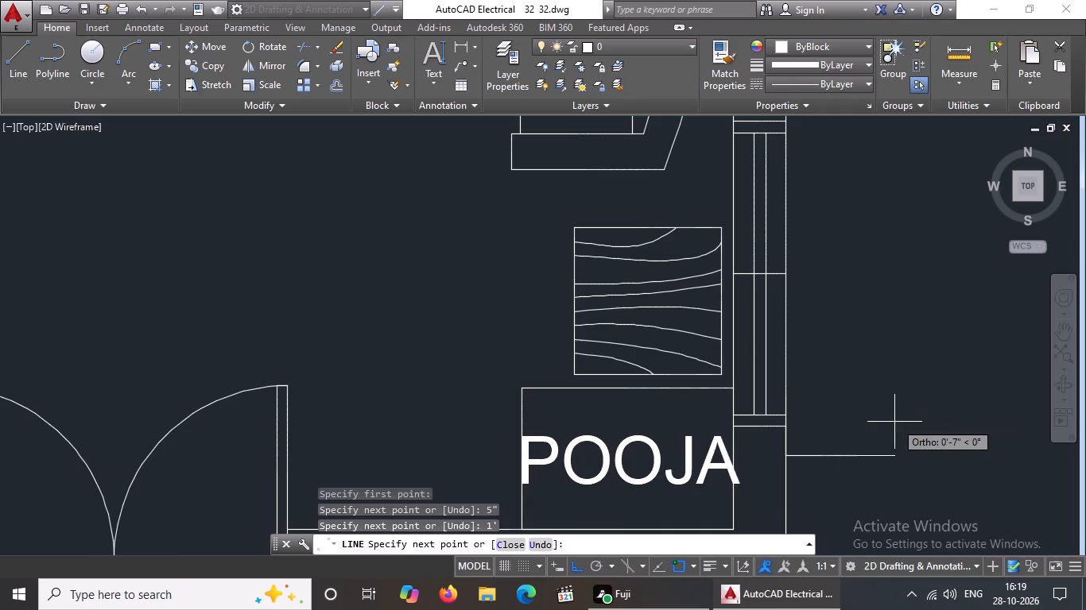
{"action": "key", "text": "Return"}
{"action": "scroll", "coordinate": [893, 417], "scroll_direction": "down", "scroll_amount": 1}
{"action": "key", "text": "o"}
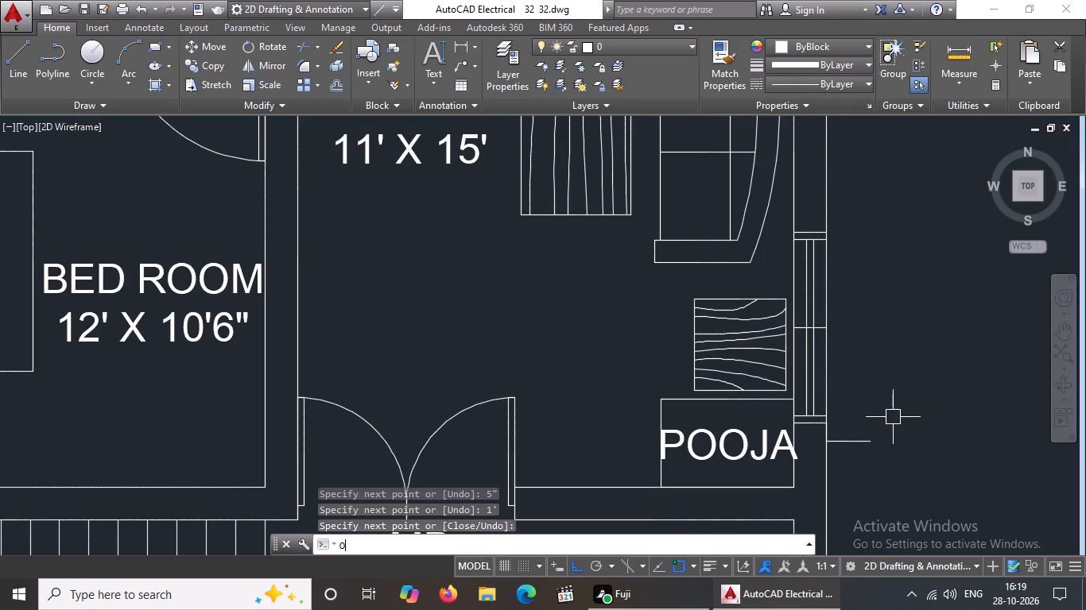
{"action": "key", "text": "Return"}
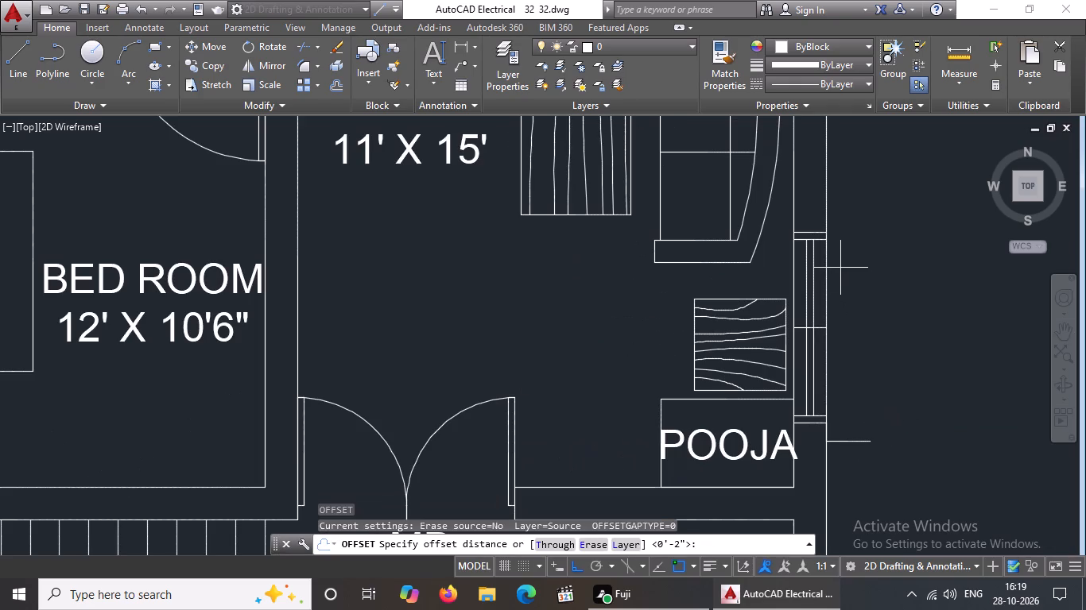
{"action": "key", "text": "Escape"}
Draw lines from the pooja-side window's upper outer corner 5" up and 1' outward, closing down to the lower projection line's end.
{"action": "key", "text": "l"}
{"action": "key", "text": "Return"}
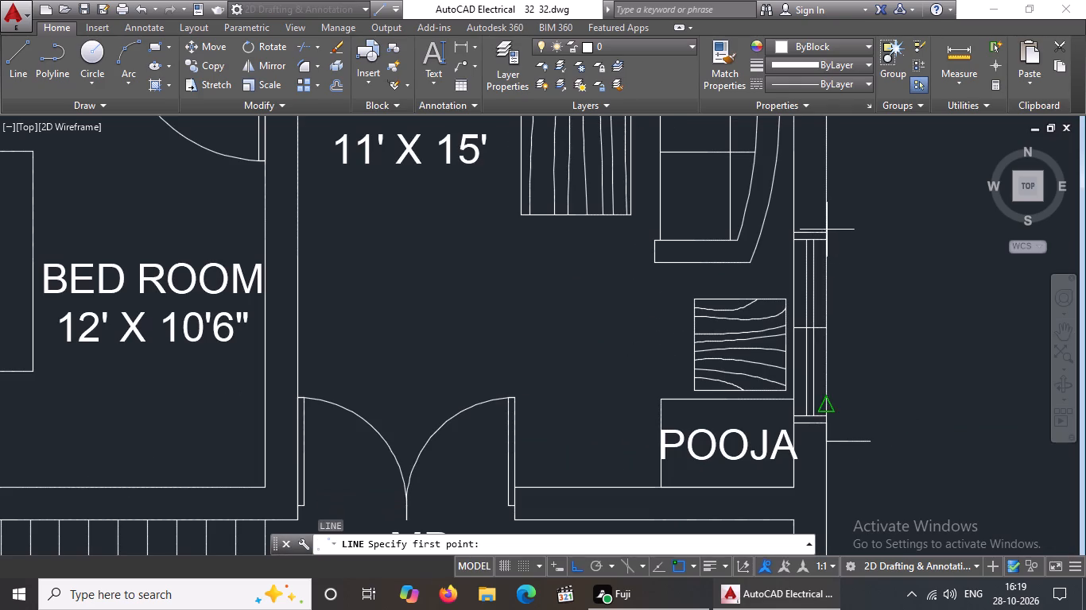
{"action": "left_click_drag", "start_coordinate": [821, 232], "coordinate": [822, 225]}
{"action": "key", "text": "5"}
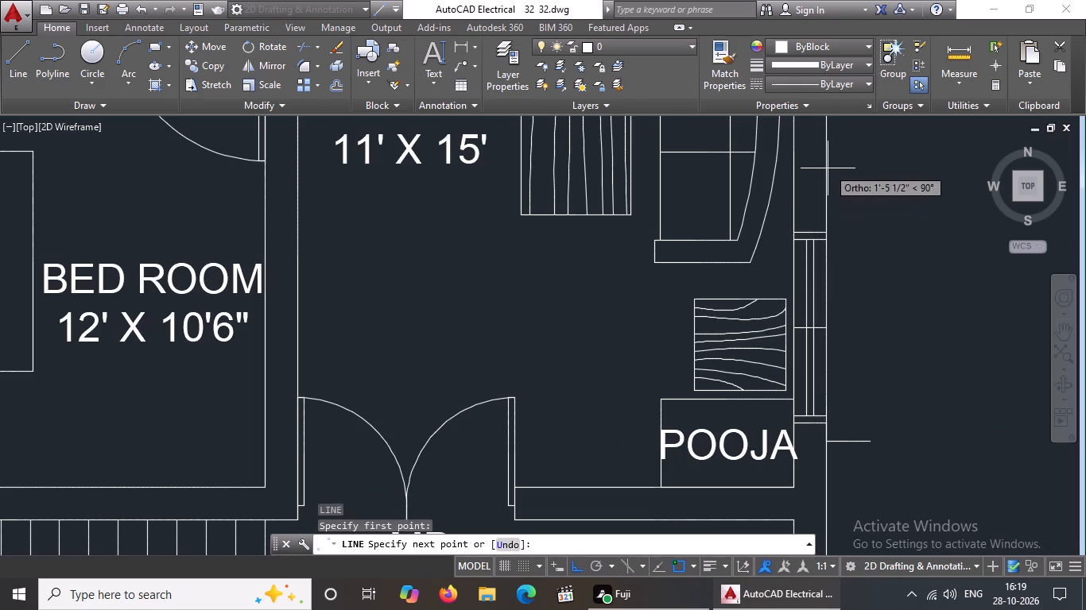
{"action": "key", "text": "shift+quotedbl"}
{"action": "key", "text": "Return"}
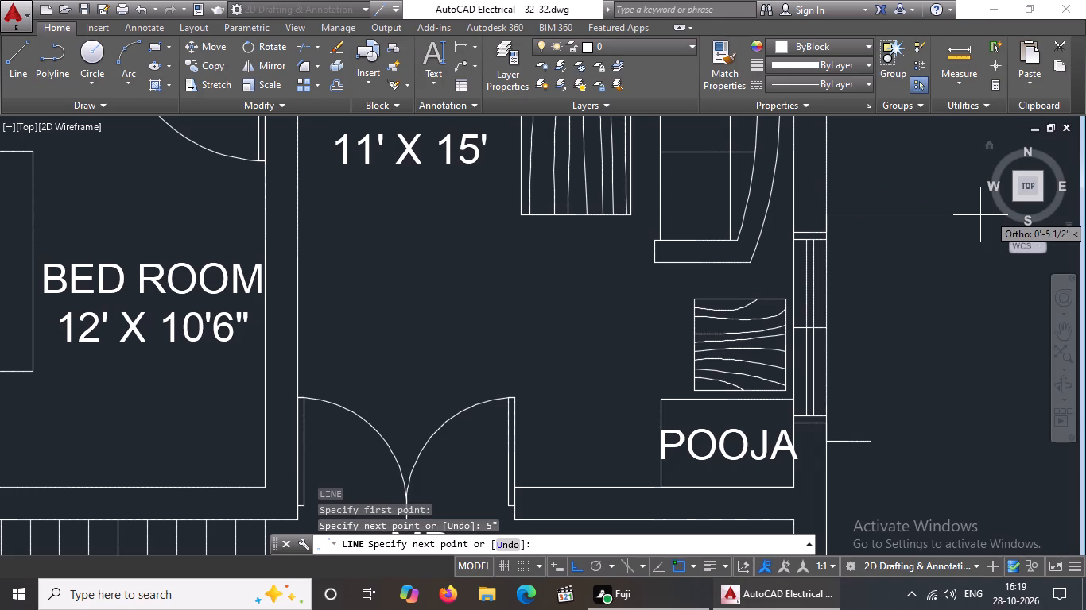
{"action": "key", "text": "1"}
{"action": "key", "text": "apostrophe"}
{"action": "key", "text": "Return"}
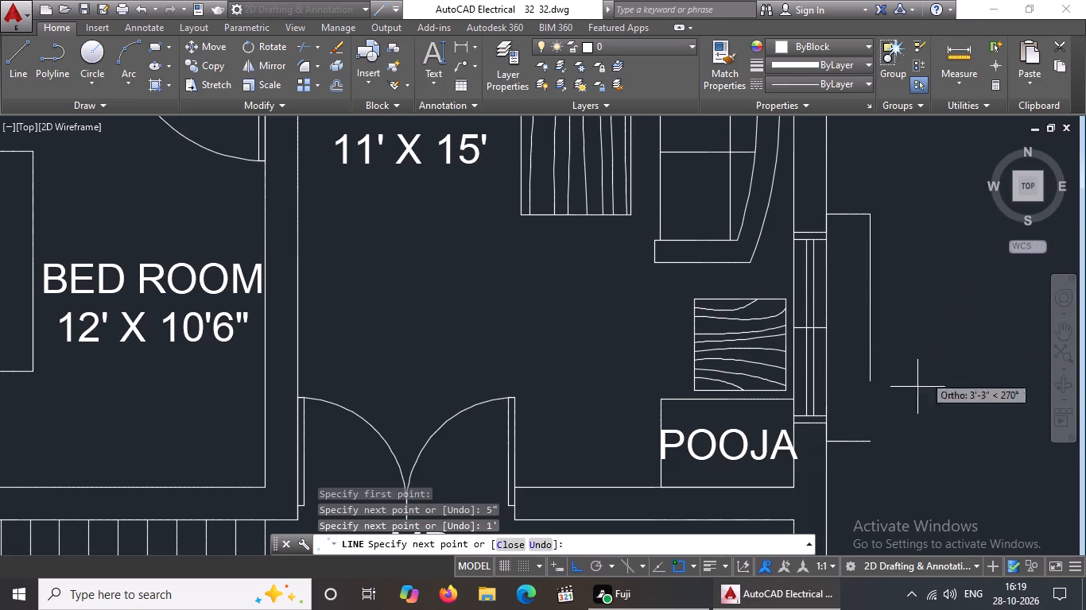
{"action": "left_click", "coordinate": [868, 435]}
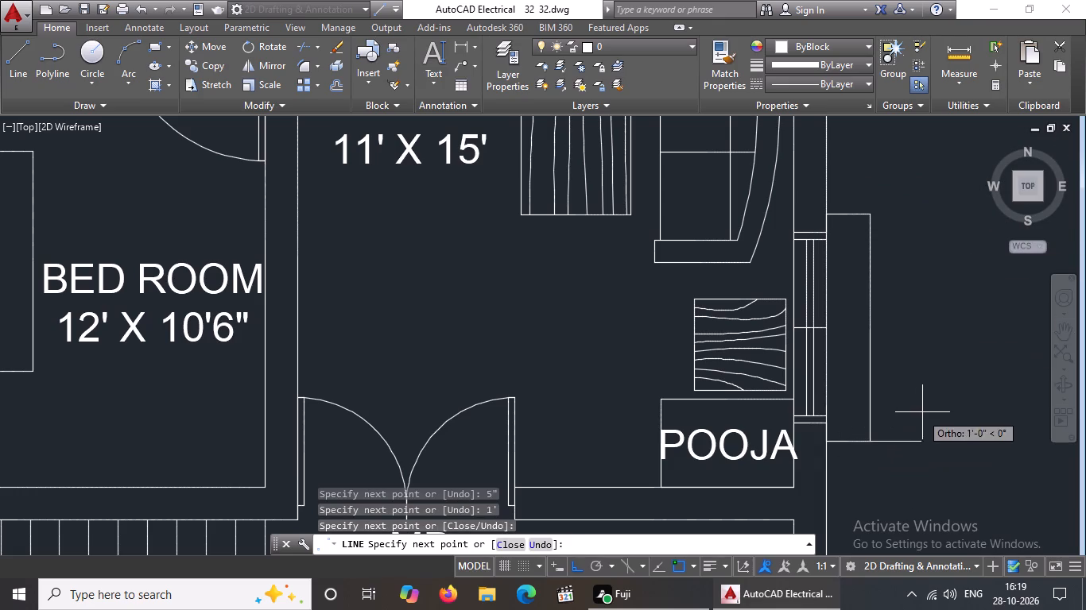
{"action": "key", "text": "Escape"}
Change the linetype of the pooja-side window's outer projection lines to ACAD_ISO02W100.
{"action": "left_click_drag", "start_coordinate": [812, 184], "coordinate": [814, 195]}
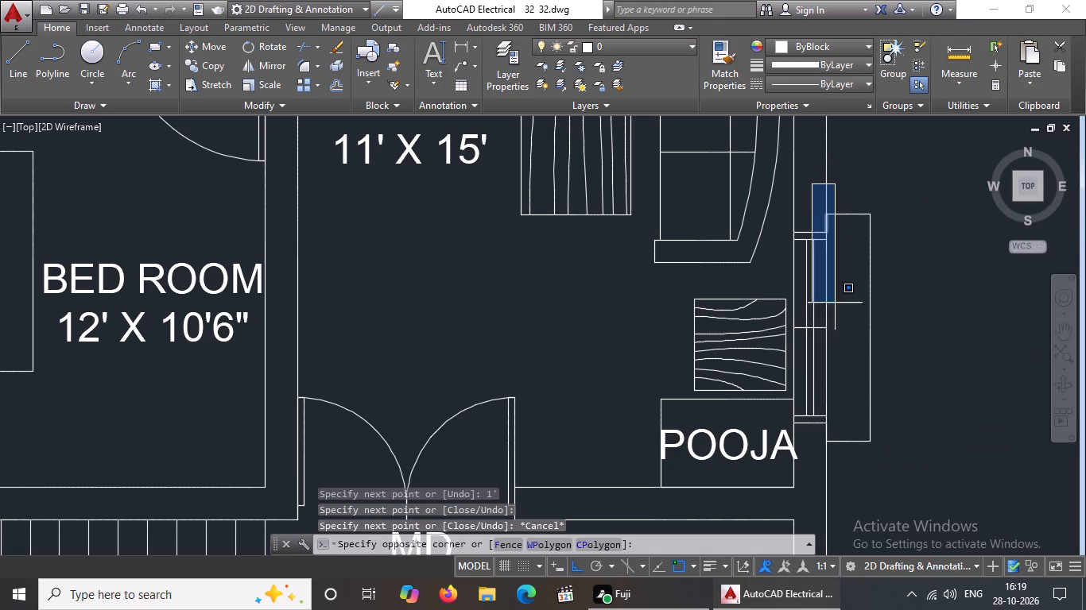
{"action": "key", "text": "Escape"}
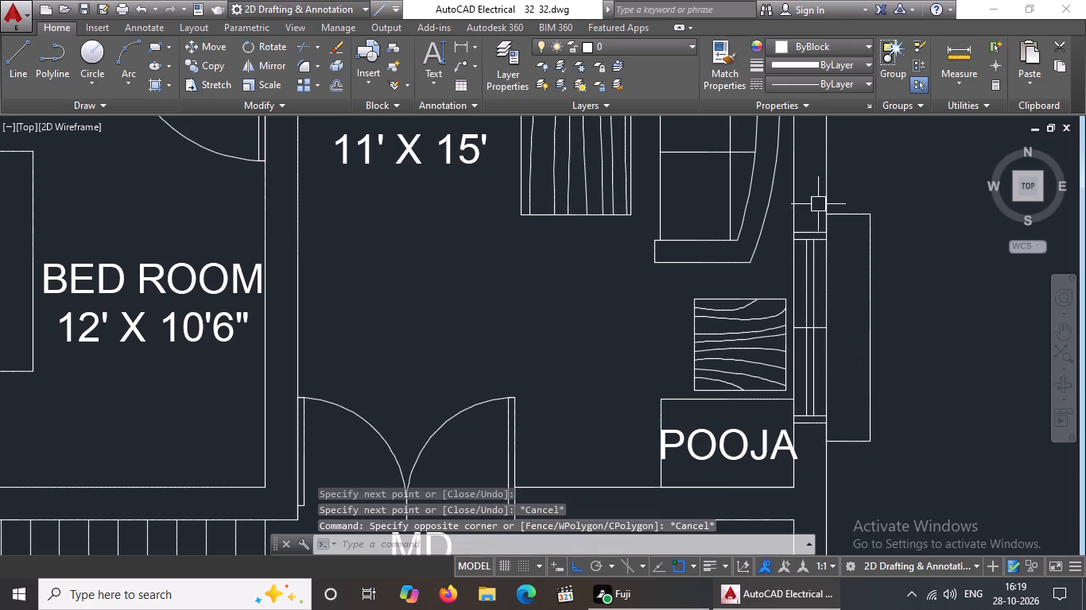
{"action": "scroll", "coordinate": [818, 207], "scroll_direction": "up", "scroll_amount": 2}
{"action": "left_click", "coordinate": [820, 183]}
{"action": "scroll", "coordinate": [856, 299], "scroll_direction": "down", "scroll_amount": 4}
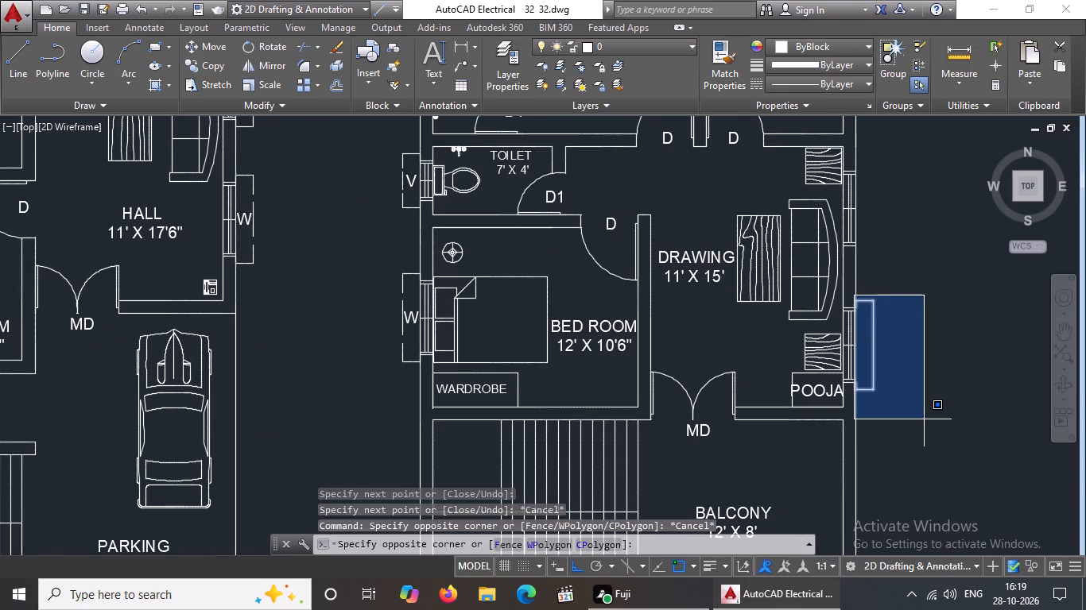
{"action": "left_click", "coordinate": [913, 400]}
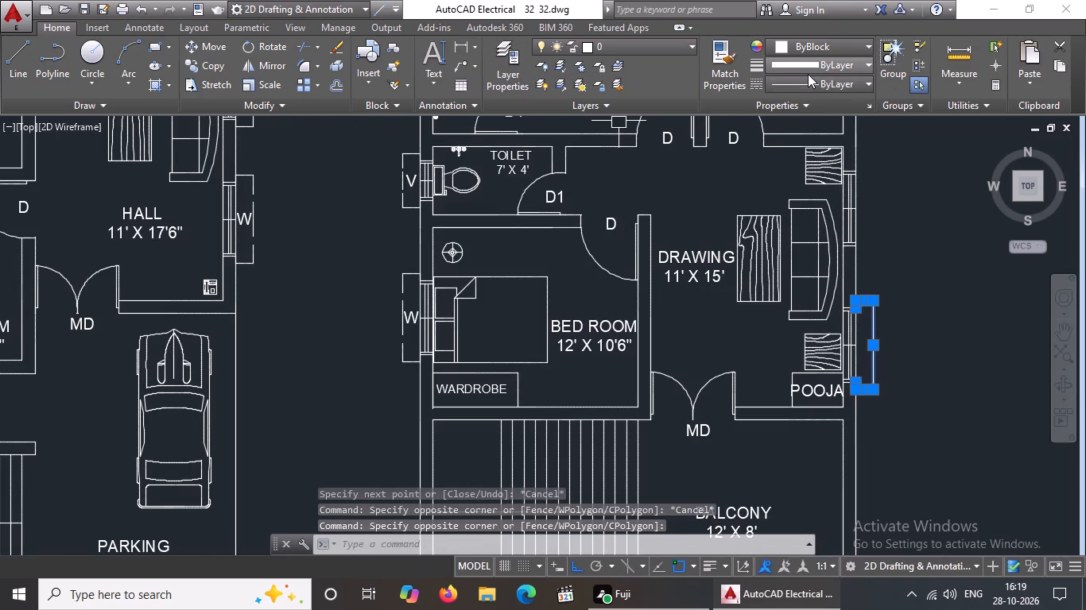
{"action": "left_click", "coordinate": [836, 83]}
{"action": "left_click", "coordinate": [850, 145]}
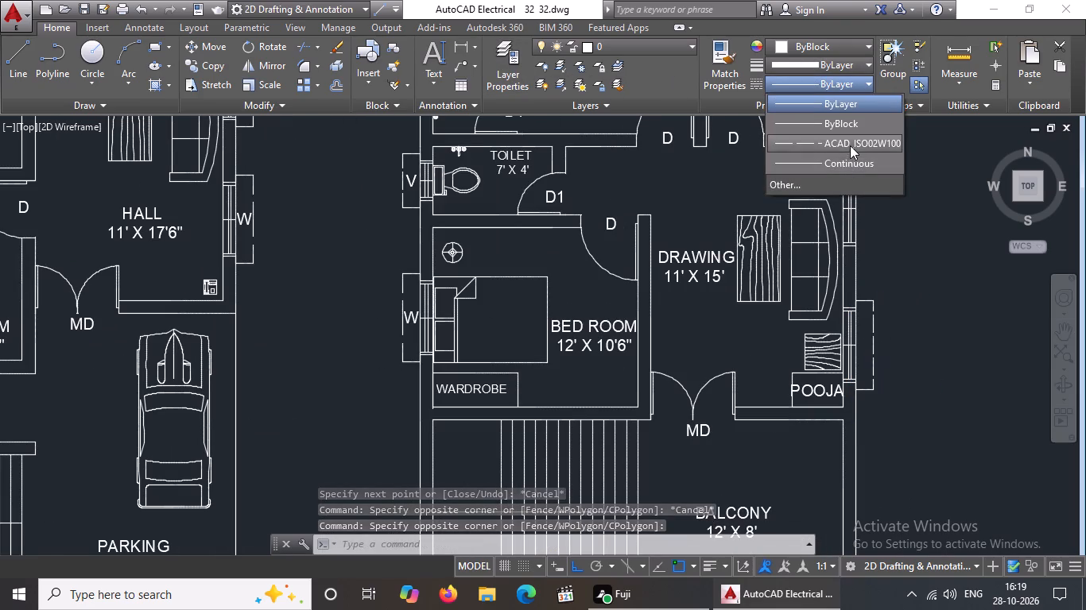
Open the linetype scale of the pooja-side window's projection lines for editing.
{"action": "right_click", "coordinate": [919, 332]}
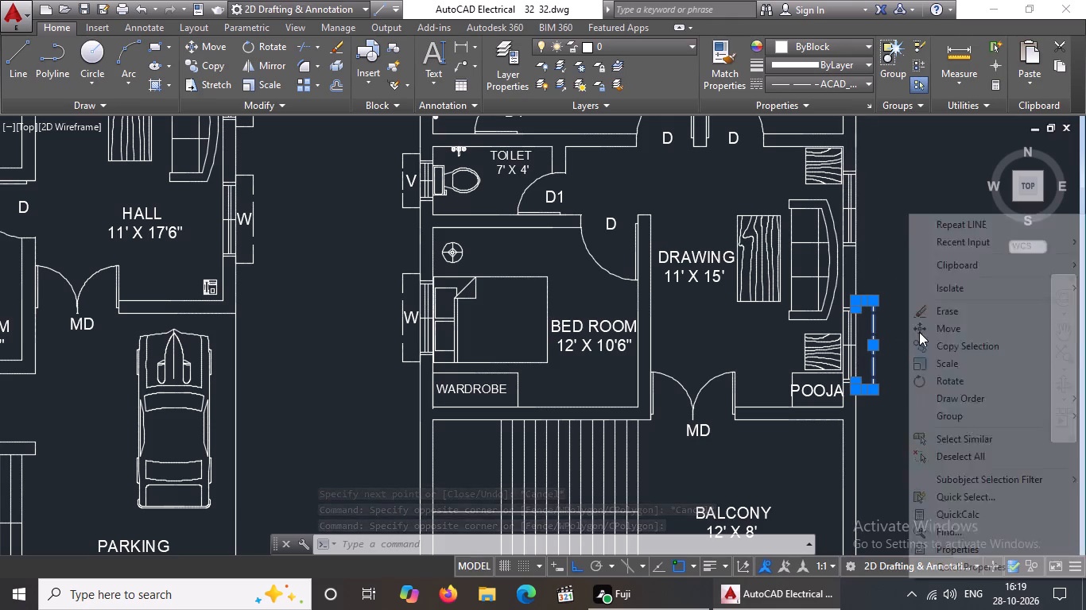
{"action": "left_click", "coordinate": [951, 542]}
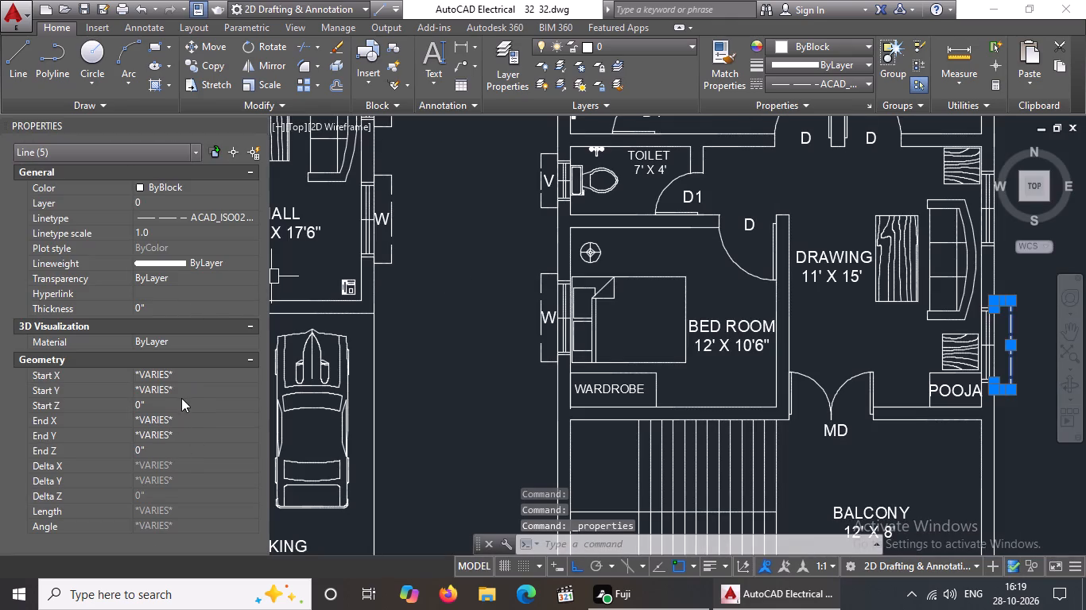
{"action": "left_click", "coordinate": [168, 230]}
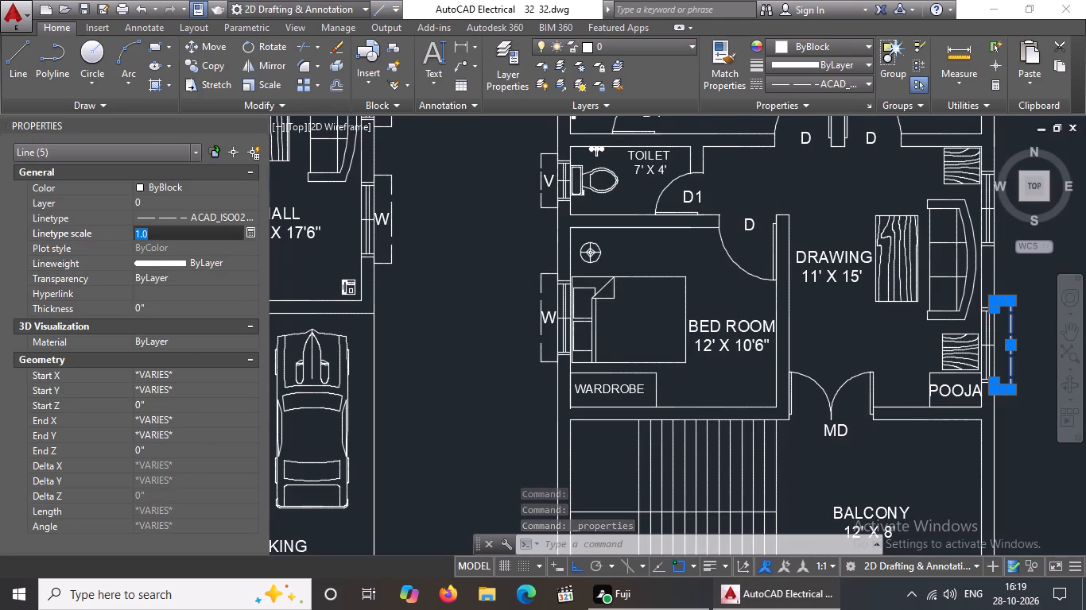
Set the linetype scale of the pooja-side window's projection lines to 2.
{"action": "key", "text": "BackSpace"}
{"action": "key", "text": "BackSpace"}
{"action": "key", "text": "2"}
{"action": "key", "text": "Return"}
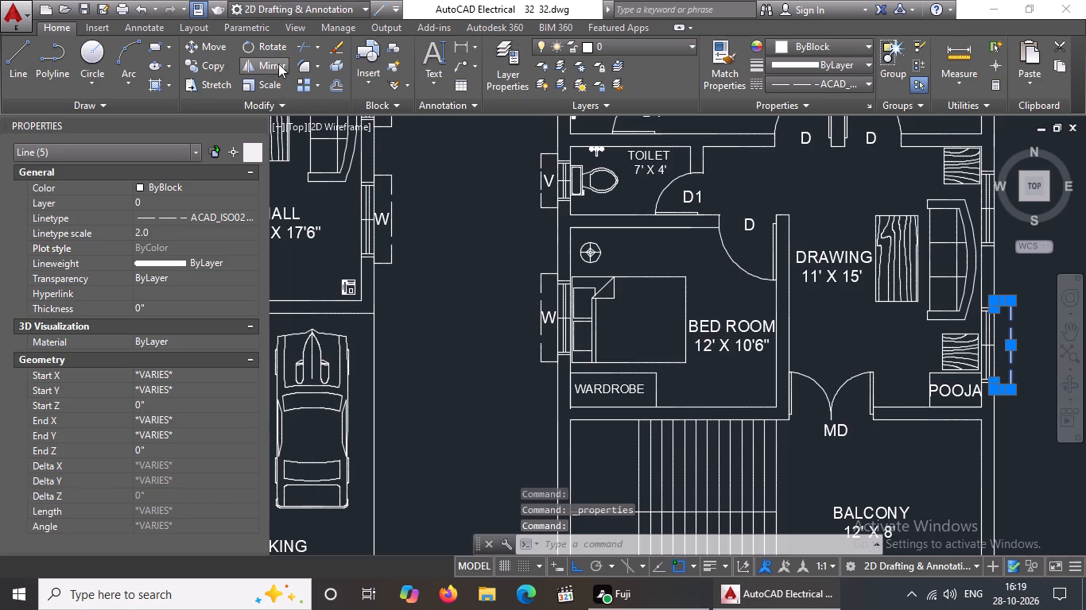
{"action": "left_click", "coordinate": [257, 125]}
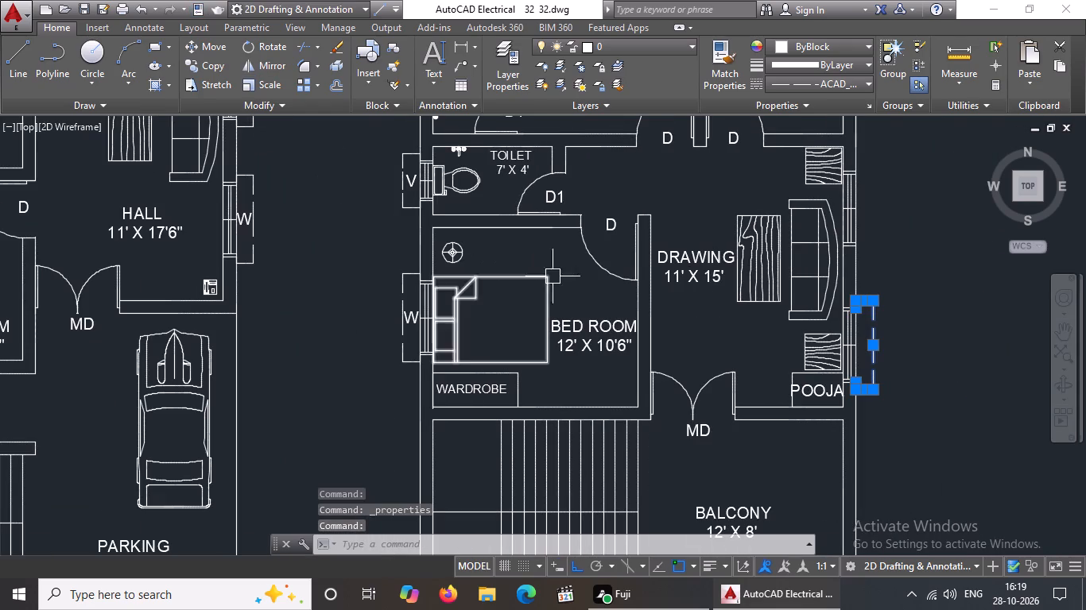
{"action": "scroll", "coordinate": [841, 342], "scroll_direction": "up", "scroll_amount": 2}
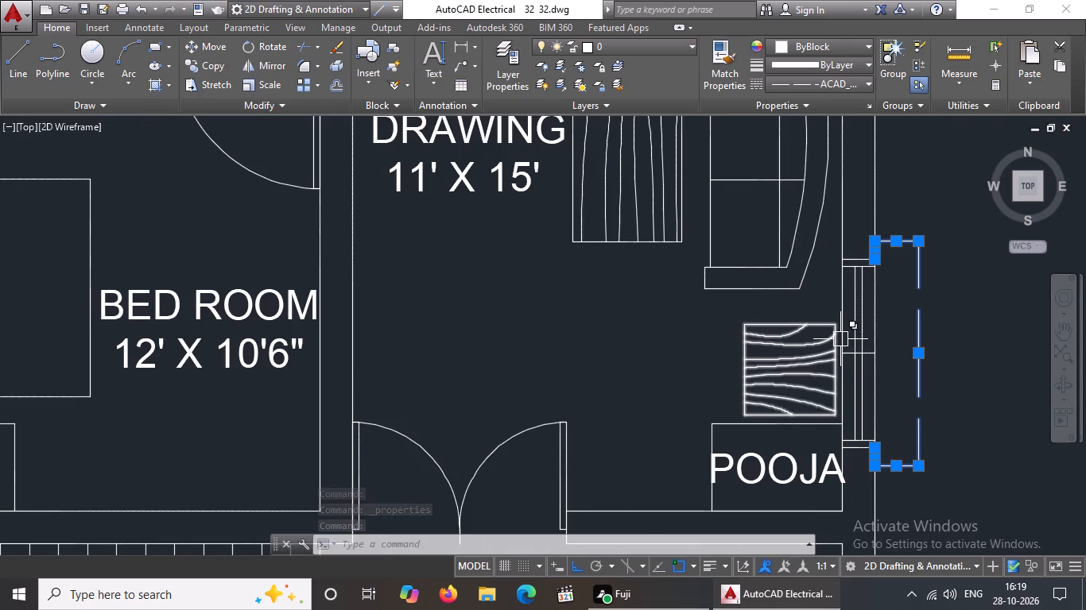
{"action": "key", "text": "Escape"}
Copy the pooja-side window's dashed projection lines to the drawing room's upper window, from outer upper corner to outer upper corner.
{"action": "scroll", "coordinate": [857, 332], "scroll_direction": "down", "scroll_amount": 4}
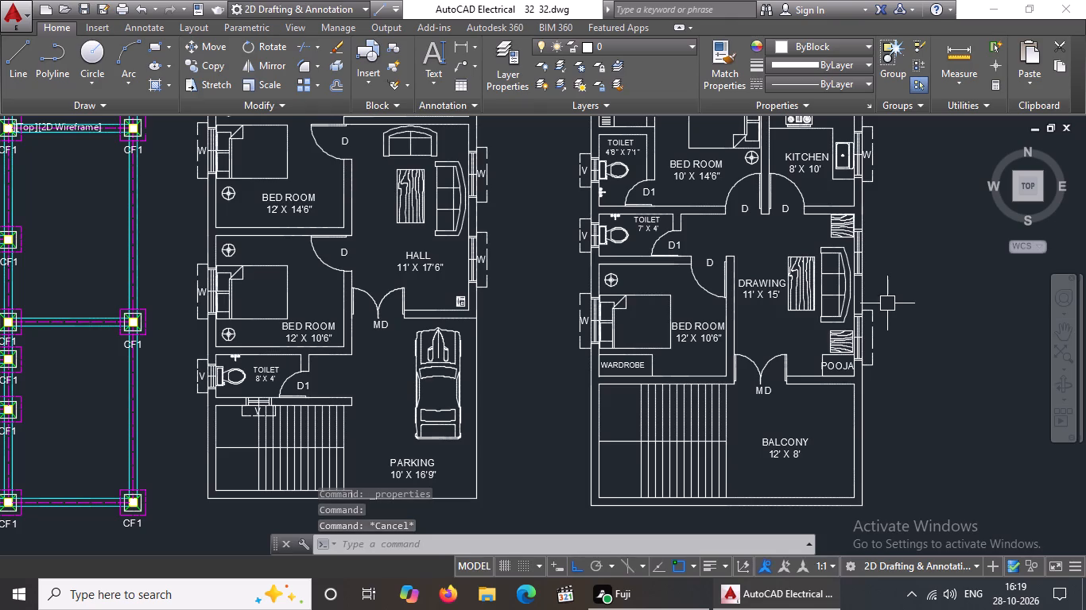
{"action": "scroll", "coordinate": [901, 357], "scroll_direction": "up", "scroll_amount": 4}
{"action": "scroll", "coordinate": [716, 253], "scroll_direction": "down", "scroll_amount": 3}
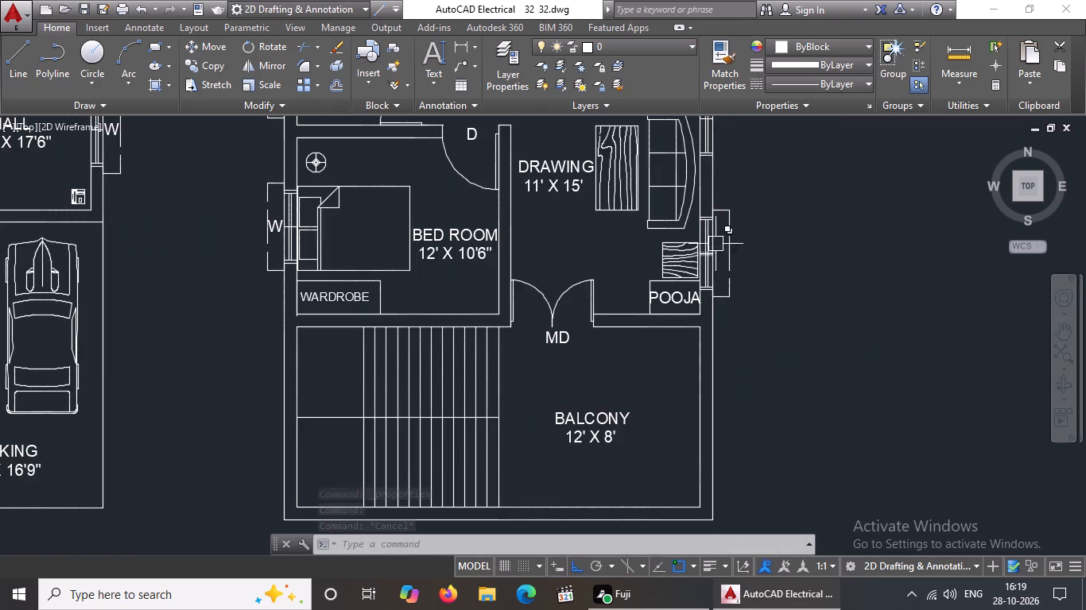
{"action": "scroll", "coordinate": [714, 220], "scroll_direction": "up", "scroll_amount": 4}
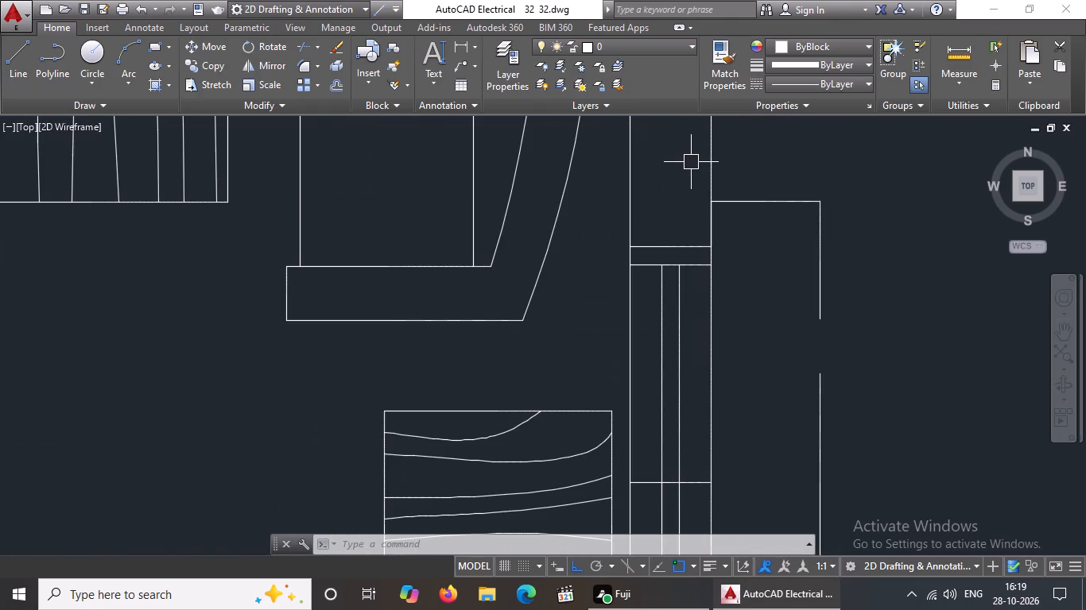
{"action": "left_click", "coordinate": [695, 162]}
{"action": "scroll", "coordinate": [730, 247], "scroll_direction": "down", "scroll_amount": 4}
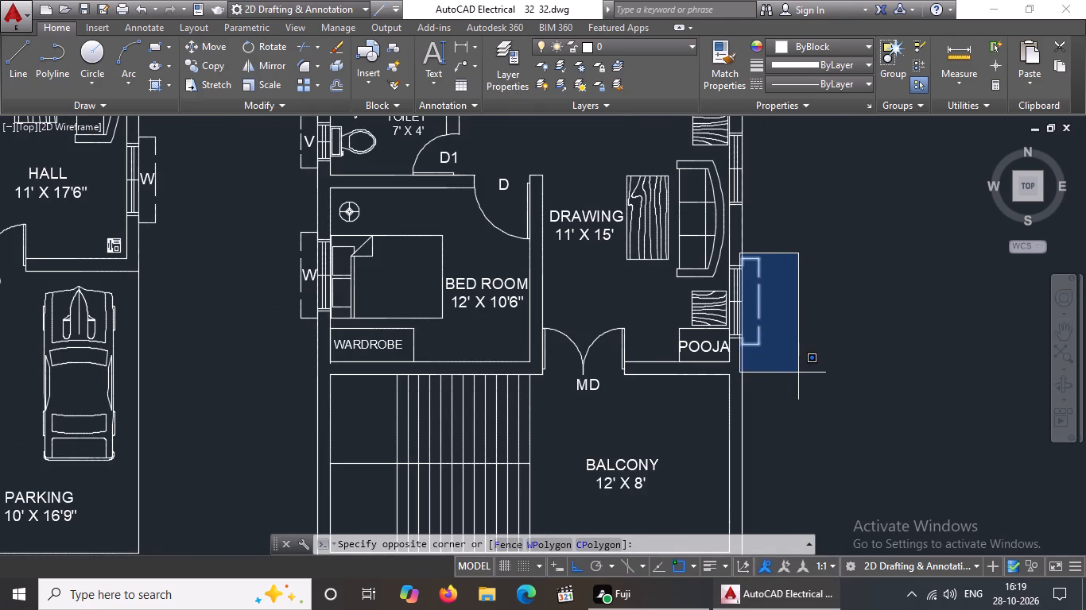
{"action": "left_click", "coordinate": [798, 372]}
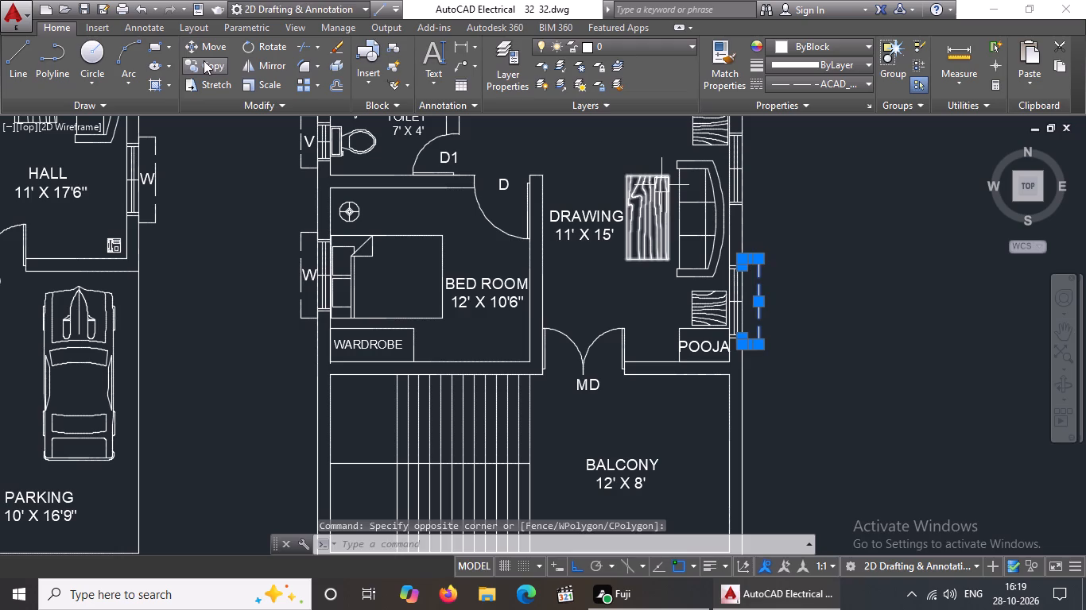
{"action": "left_click", "coordinate": [204, 61]}
{"action": "scroll", "coordinate": [705, 240], "scroll_direction": "up", "scroll_amount": 2}
{"action": "scroll", "coordinate": [824, 308], "scroll_direction": "up", "scroll_amount": 2}
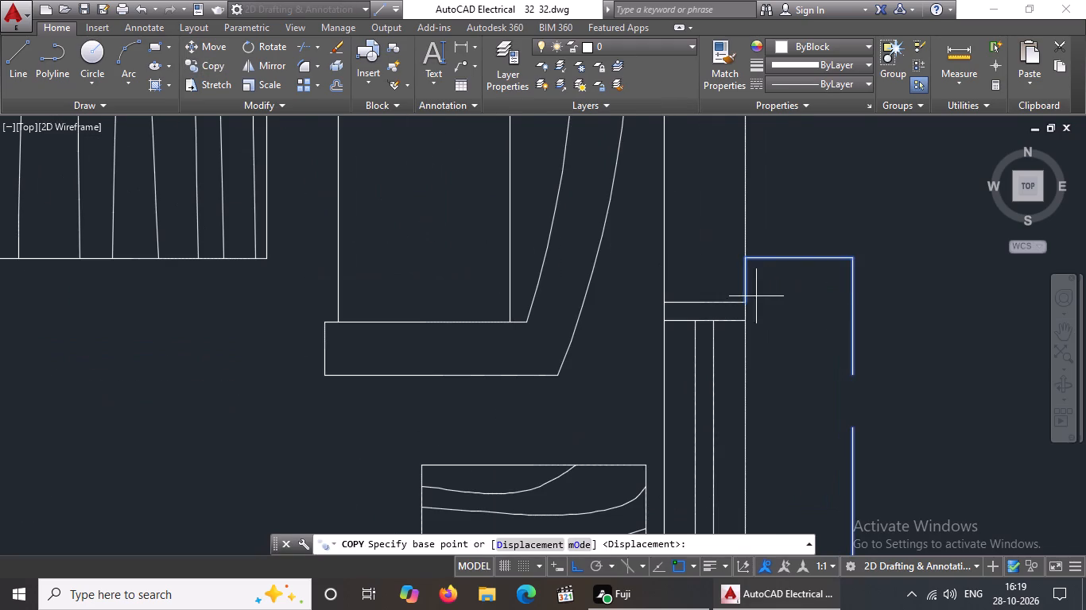
{"action": "left_click", "coordinate": [742, 302]}
{"action": "scroll", "coordinate": [747, 299], "scroll_direction": "down", "scroll_amount": 4}
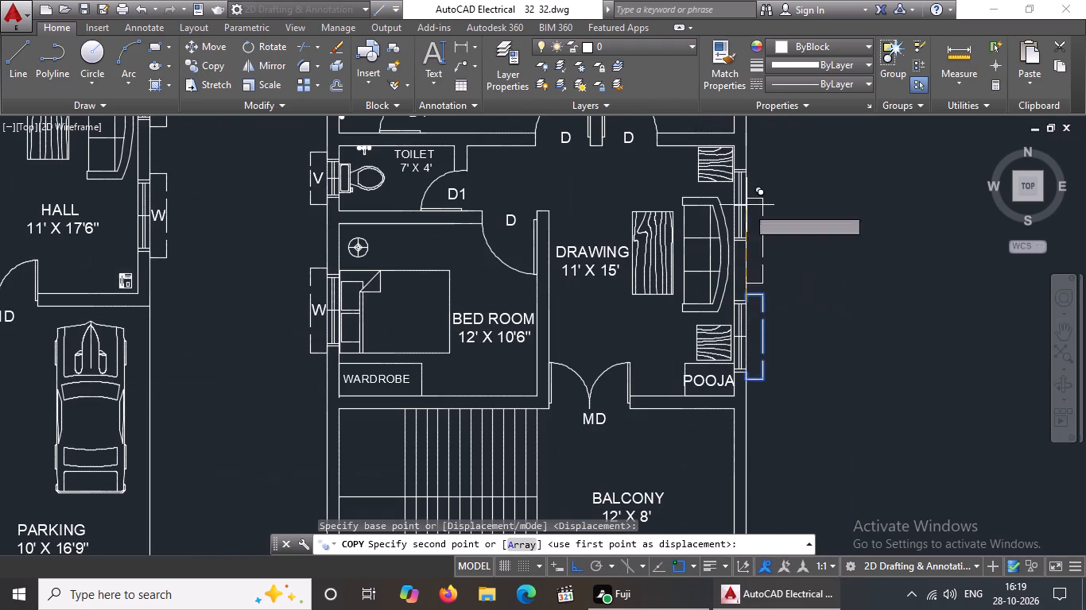
{"action": "scroll", "coordinate": [744, 151], "scroll_direction": "up", "scroll_amount": 2}
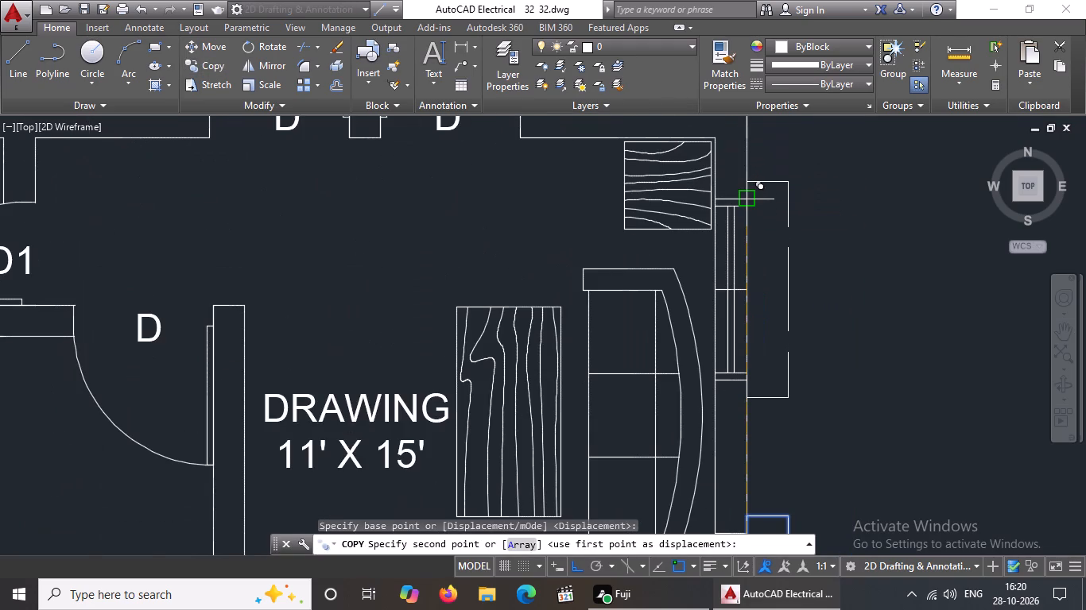
{"action": "left_click", "coordinate": [745, 198]}
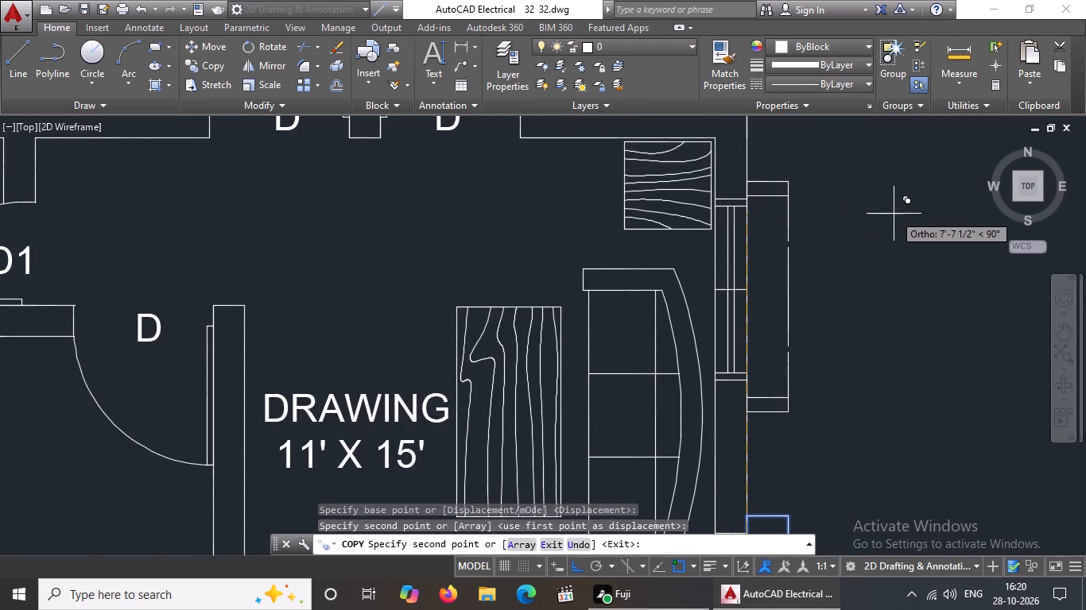
{"action": "key", "text": "Escape"}
Copy the kitchen window's W label straight down about 9'-2" and 17'-2" to the two drawing room windows.
{"action": "scroll", "coordinate": [735, 282], "scroll_direction": "down", "scroll_amount": 4}
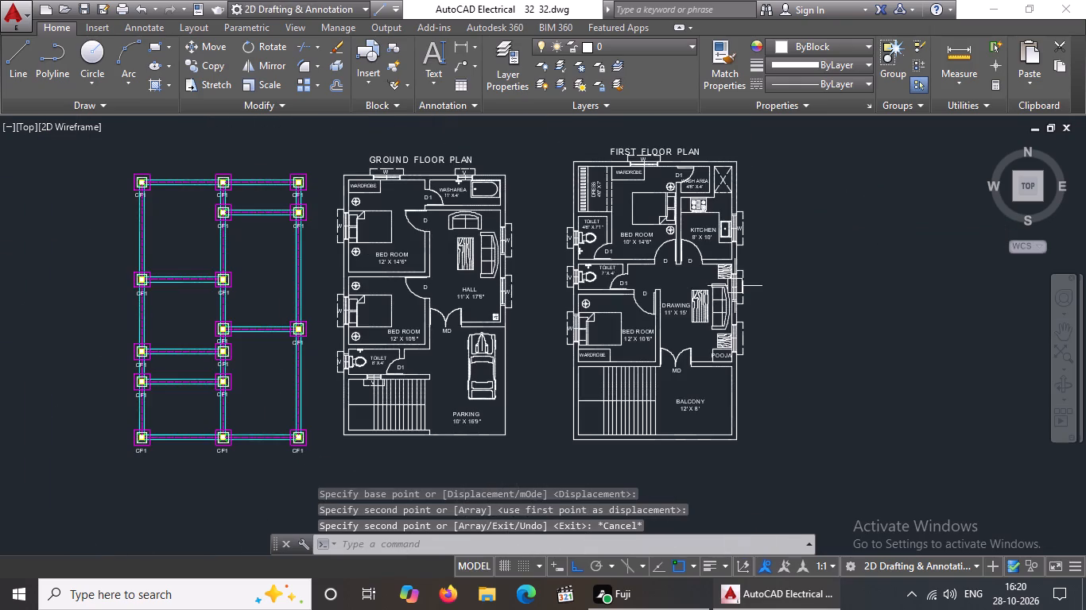
{"action": "scroll", "coordinate": [742, 251], "scroll_direction": "up", "scroll_amount": 3}
{"action": "left_click", "coordinate": [723, 168]}
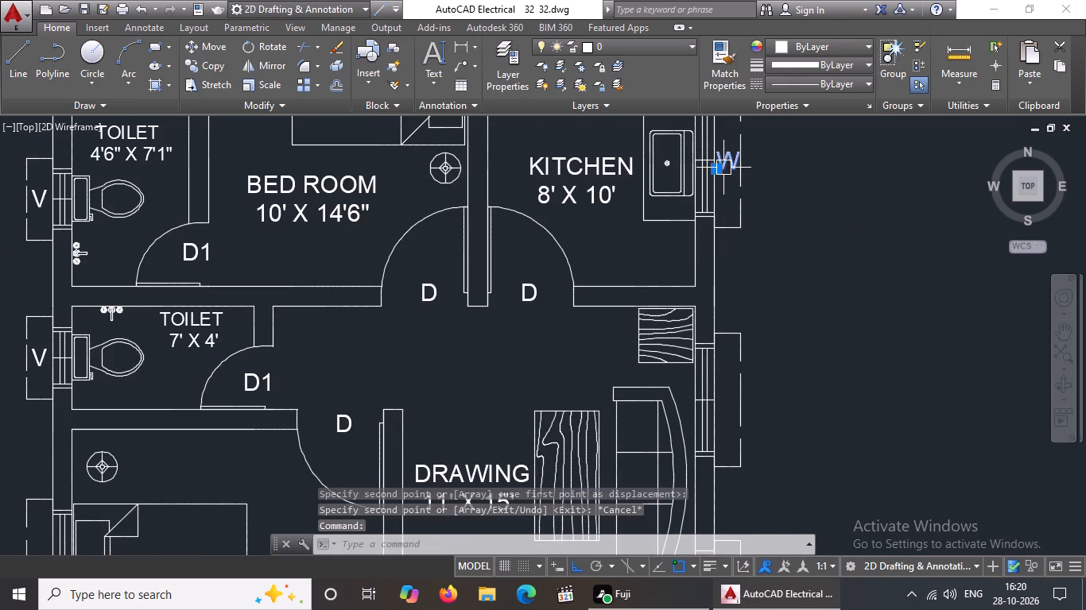
{"action": "left_click", "coordinate": [210, 67]}
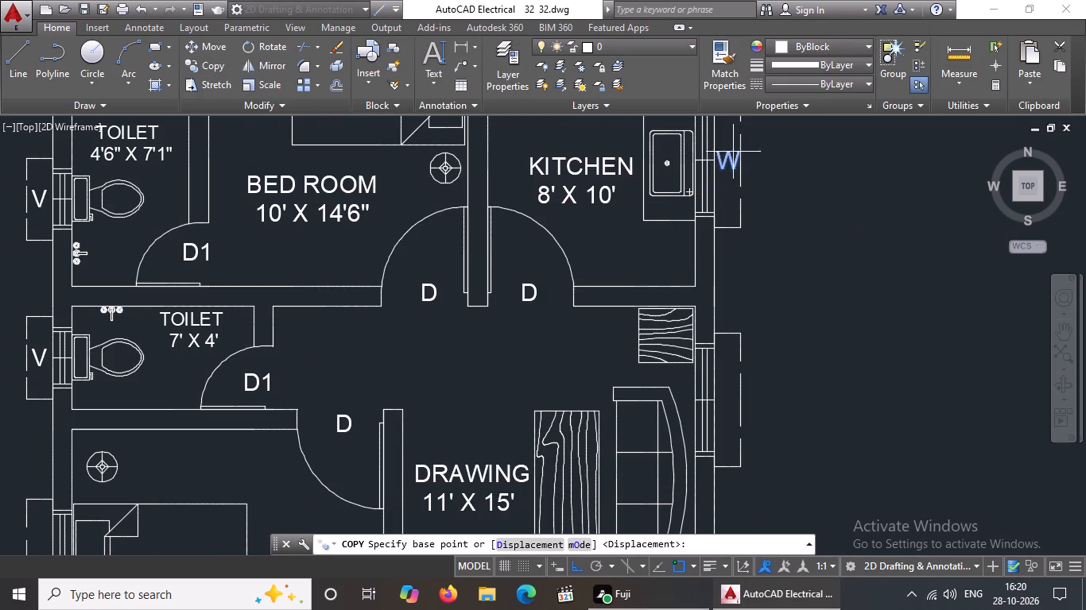
{"action": "left_click", "coordinate": [729, 152]}
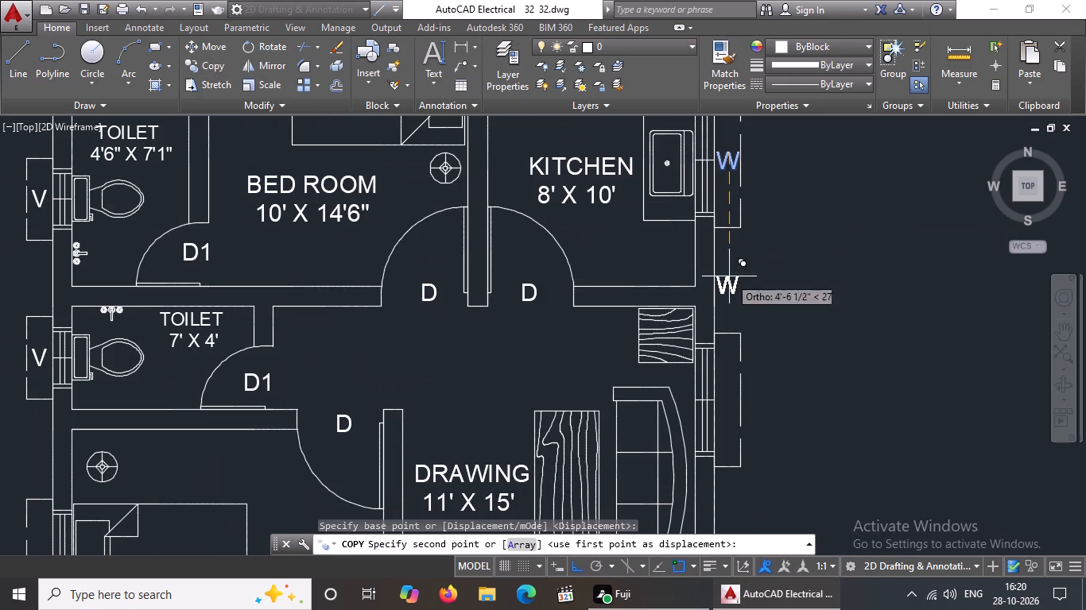
{"action": "left_click", "coordinate": [733, 390]}
{"action": "scroll", "coordinate": [714, 284], "scroll_direction": "down", "scroll_amount": 2}
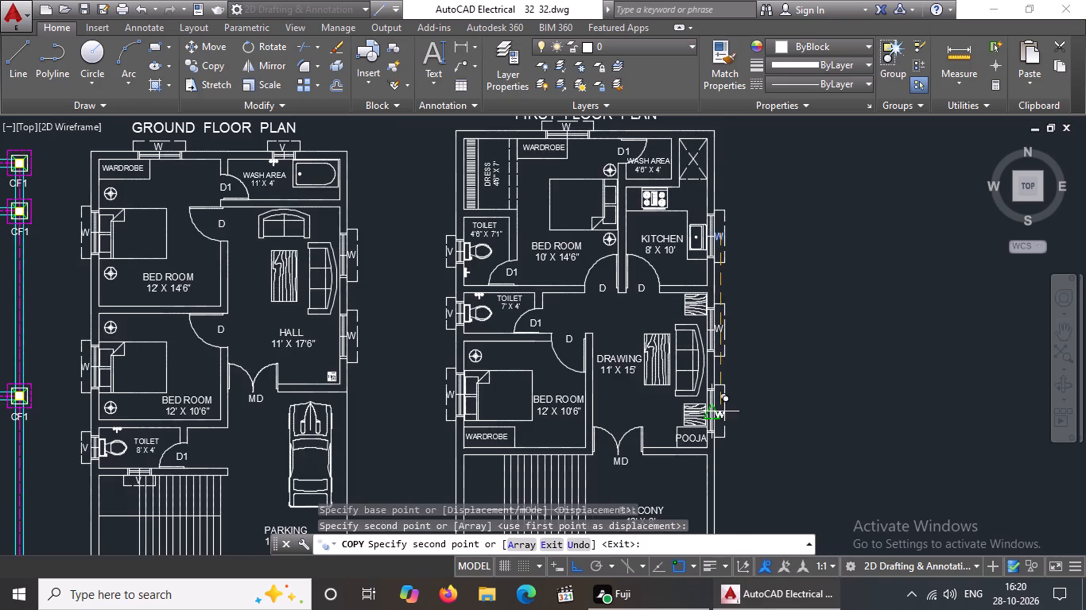
{"action": "scroll", "coordinate": [714, 412], "scroll_direction": "up", "scroll_amount": 3}
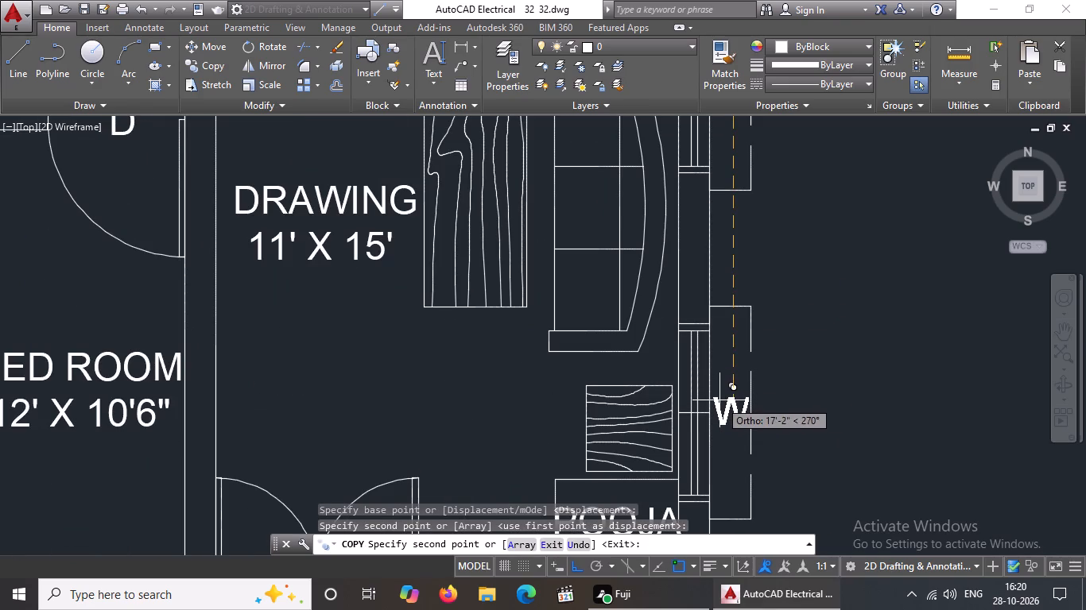
{"action": "left_click", "coordinate": [719, 401]}
{"action": "key", "text": "Escape"}
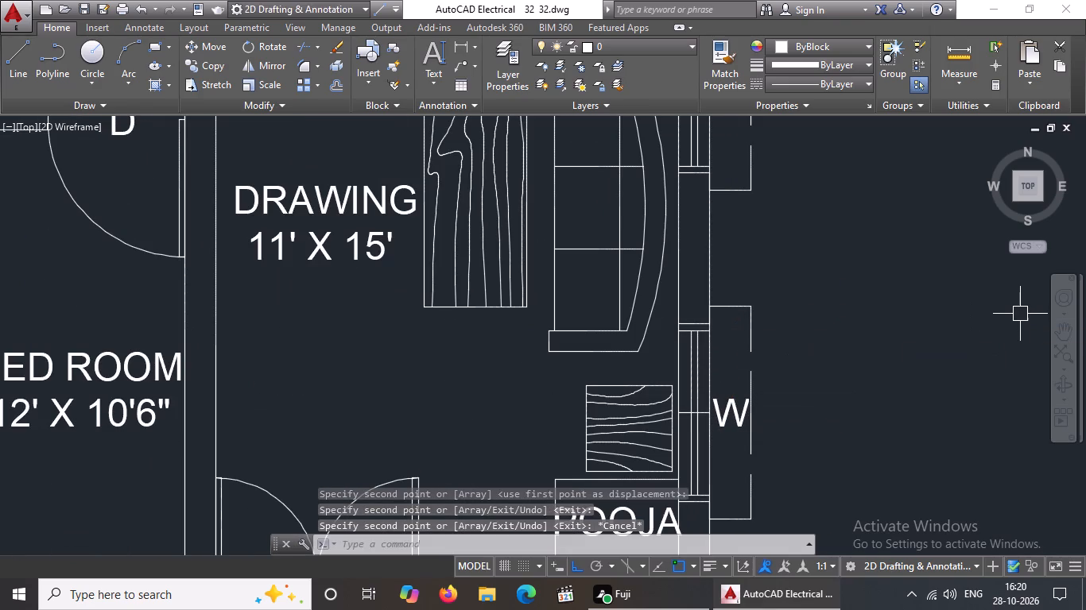
Move the FIRST FLOOR PLAN title about 6" upward, clear of the bed room window's projection.
{"action": "scroll", "coordinate": [674, 245], "scroll_direction": "down", "scroll_amount": 3}
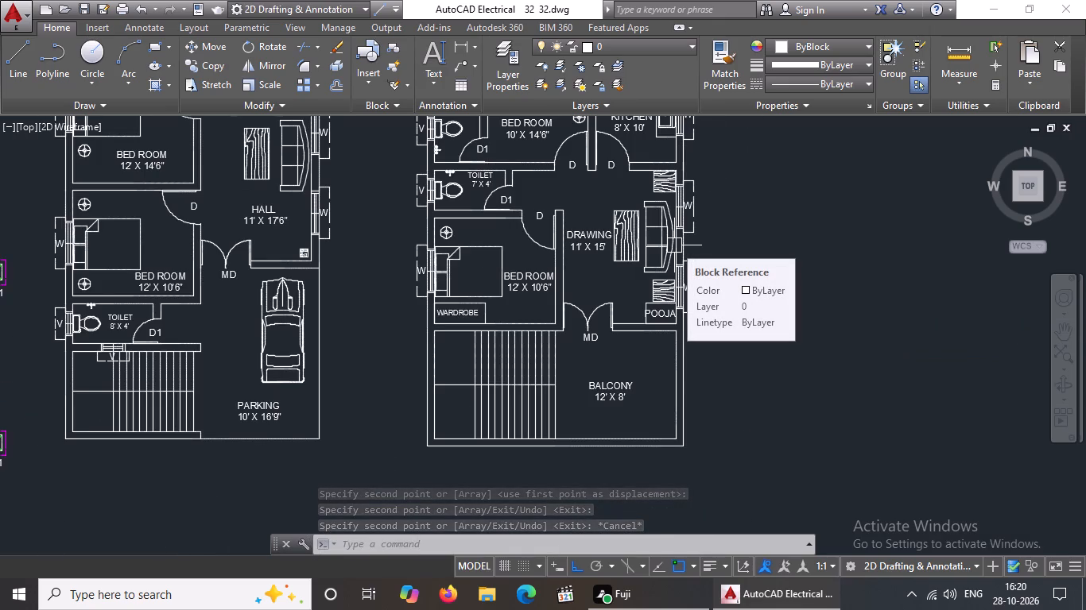
{"action": "scroll", "coordinate": [654, 246], "scroll_direction": "down", "scroll_amount": 2}
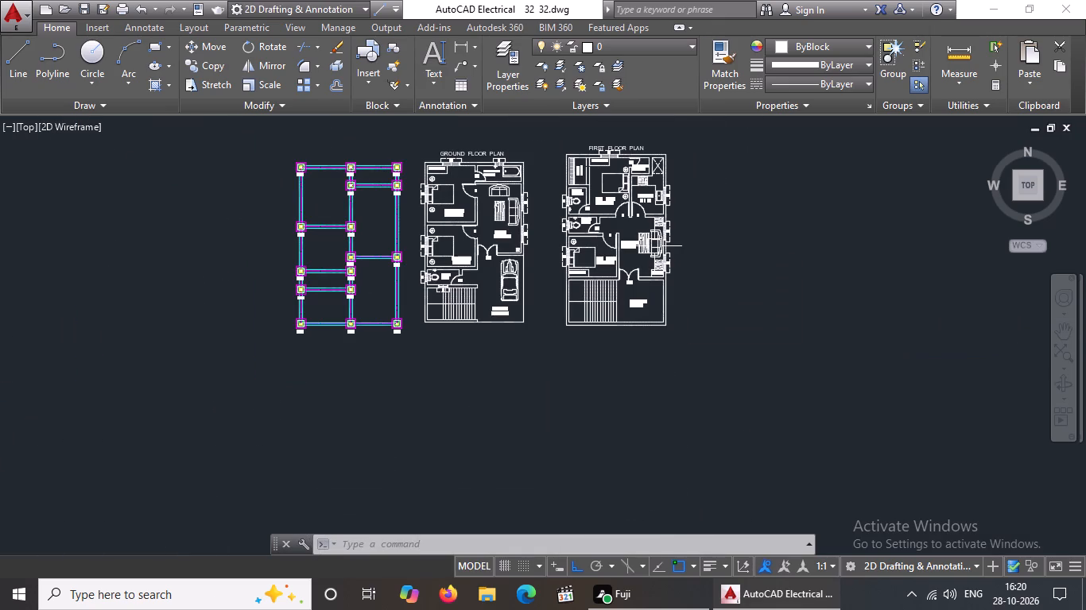
{"action": "scroll", "coordinate": [629, 125], "scroll_direction": "up", "scroll_amount": 4}
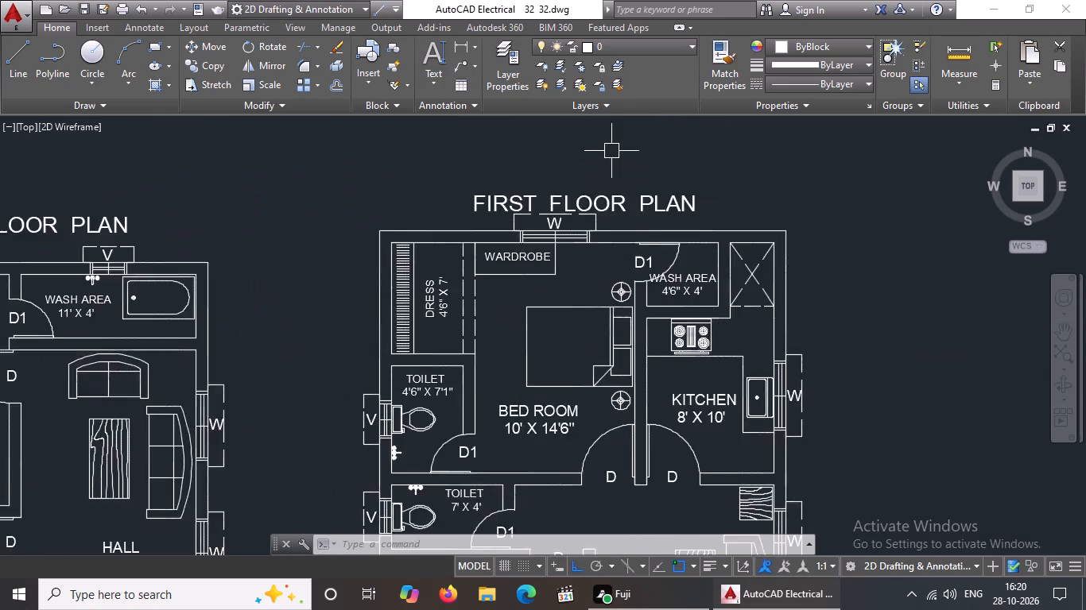
{"action": "left_click", "coordinate": [583, 231]}
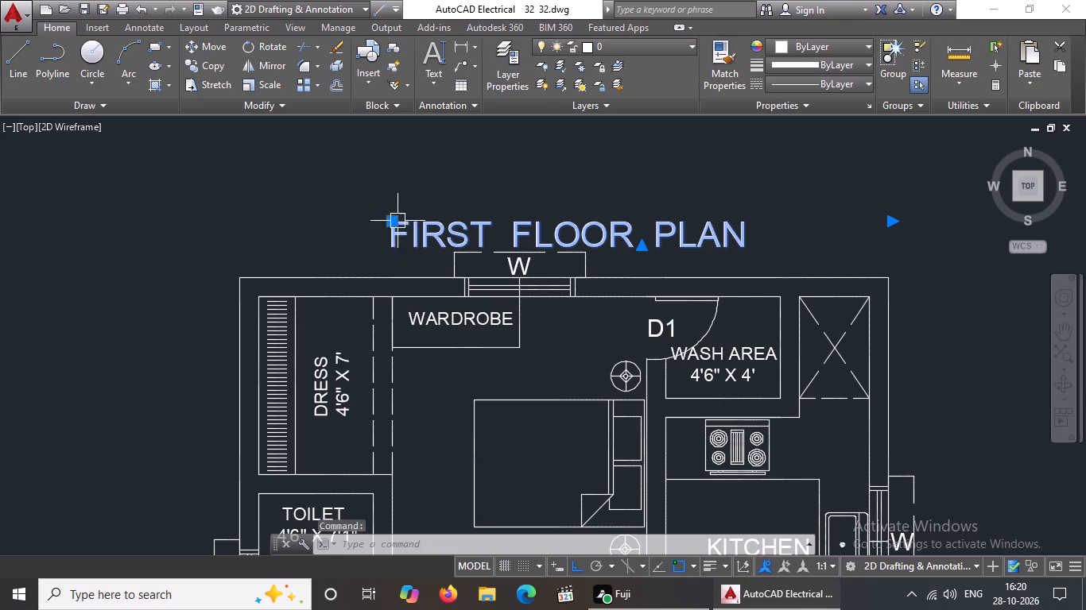
{"action": "left_click", "coordinate": [397, 221]}
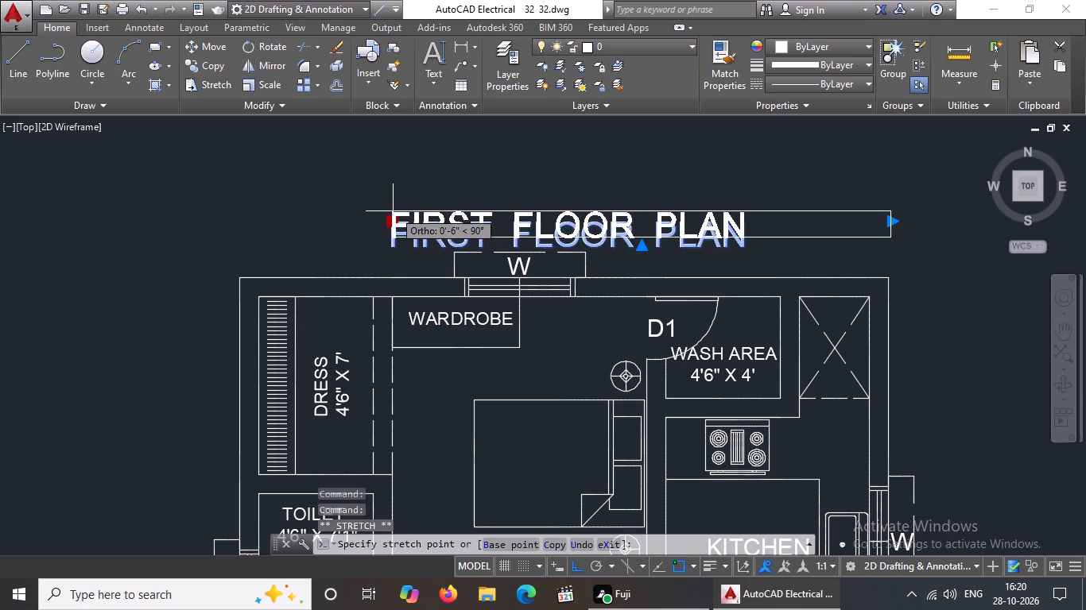
{"action": "left_click", "coordinate": [393, 211]}
{"action": "scroll", "coordinate": [401, 210], "scroll_direction": "down", "scroll_amount": 4}
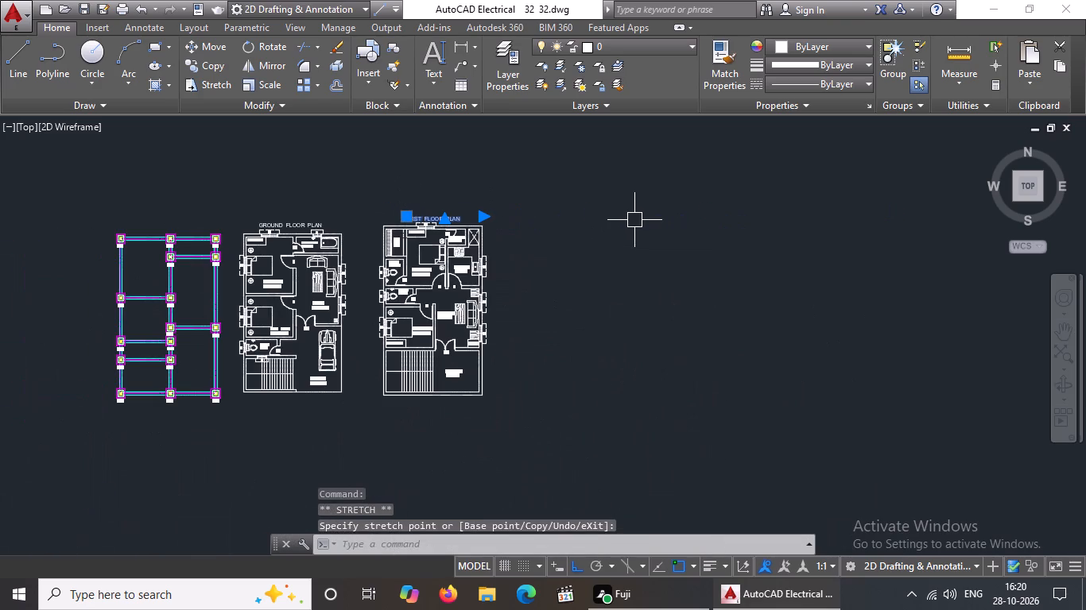
{"action": "key", "text": "Escape"}
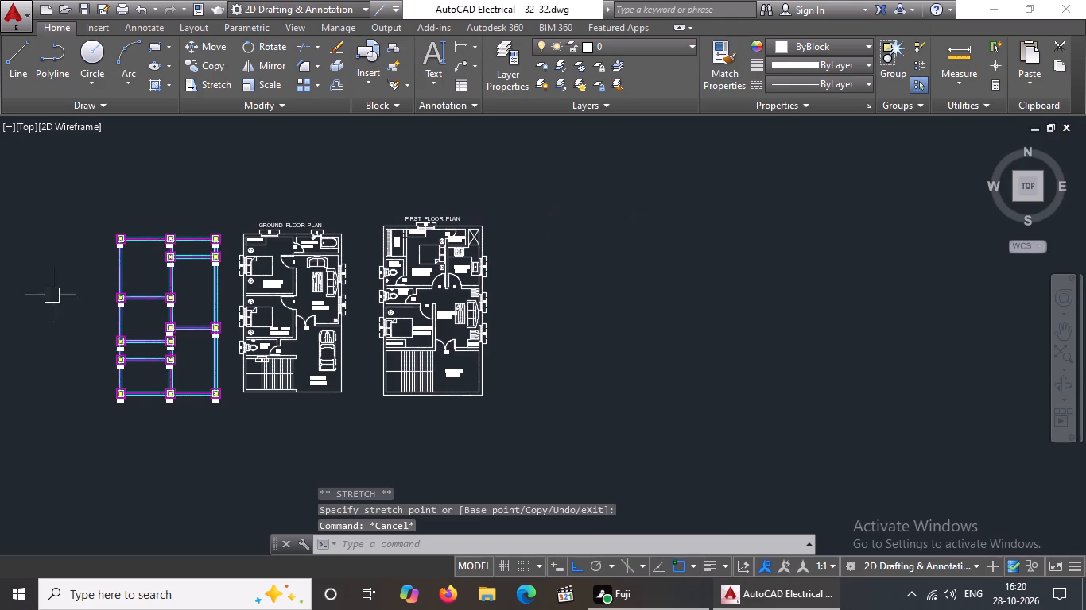
Change the colour of the ground floor plan's top outer wall line above the bed room to Red.
{"action": "scroll", "coordinate": [77, 304], "scroll_direction": "up", "scroll_amount": 2}
{"action": "scroll", "coordinate": [444, 243], "scroll_direction": "down", "scroll_amount": 2}
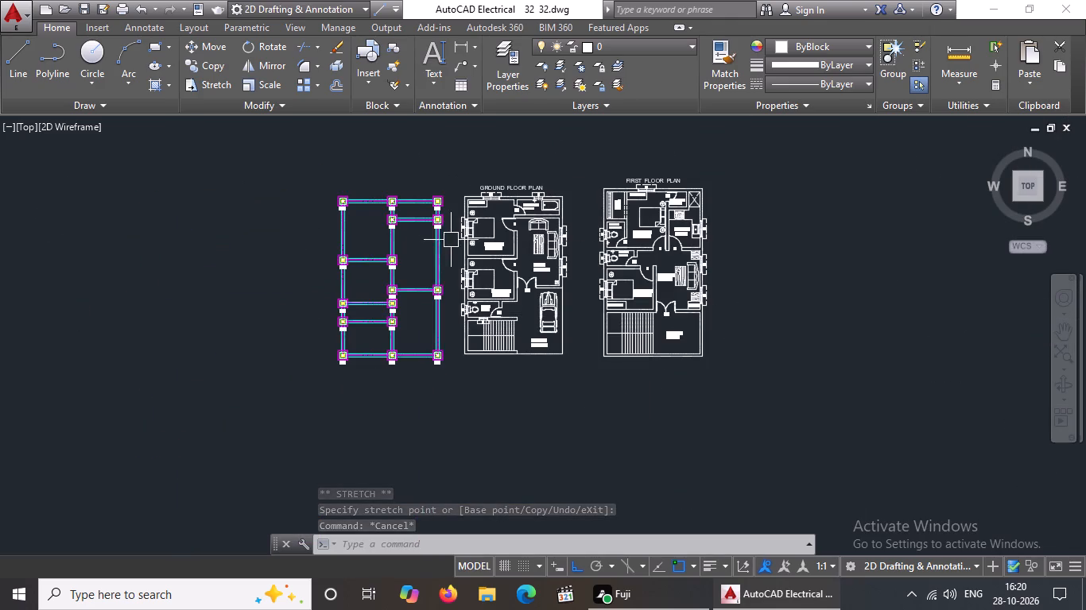
{"action": "scroll", "coordinate": [614, 188], "scroll_direction": "up", "scroll_amount": 3}
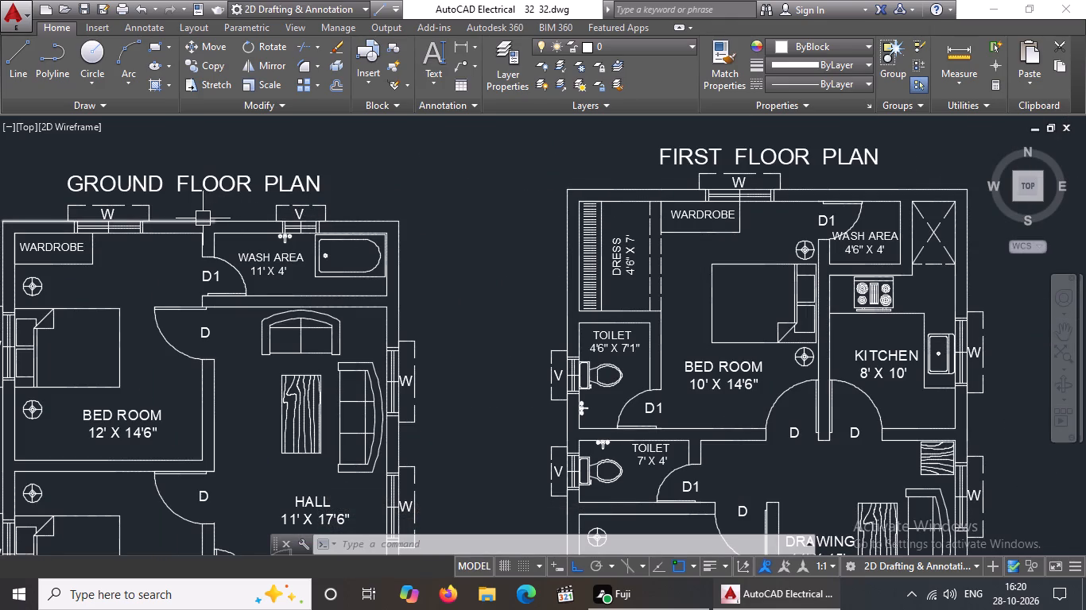
{"action": "left_click", "coordinate": [203, 218]}
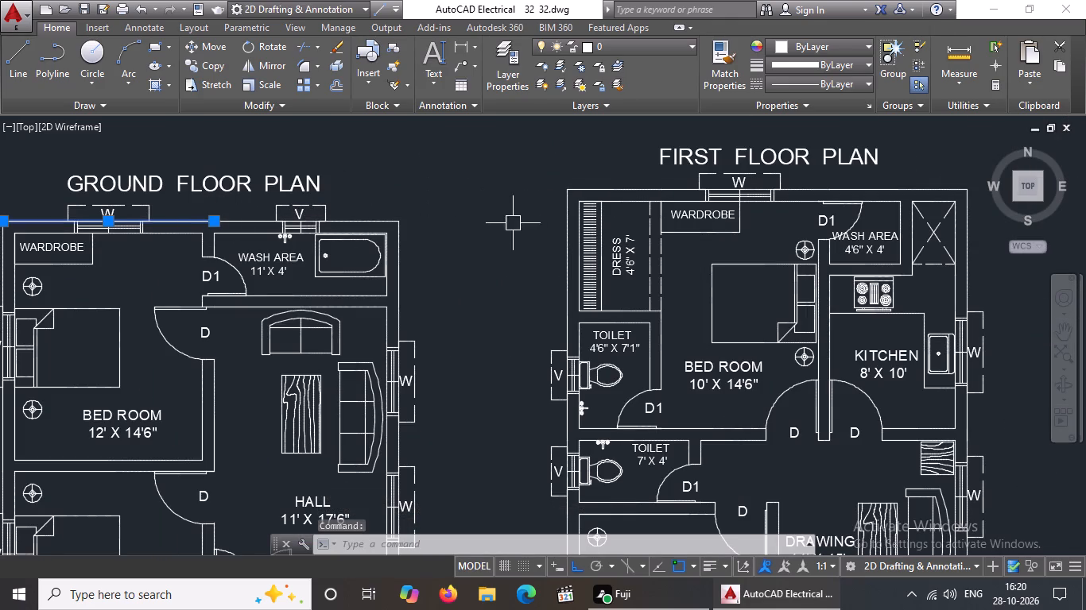
{"action": "scroll", "coordinate": [553, 218], "scroll_direction": "down", "scroll_amount": 3}
{"action": "scroll", "coordinate": [594, 268], "scroll_direction": "up", "scroll_amount": 1}
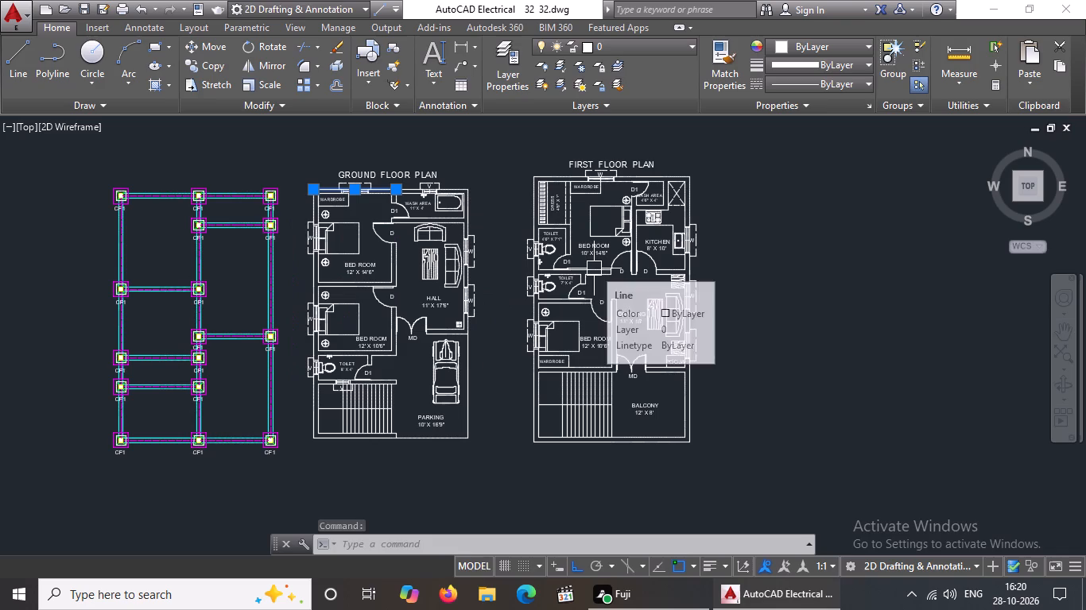
{"action": "scroll", "coordinate": [286, 191], "scroll_direction": "up", "scroll_amount": 2}
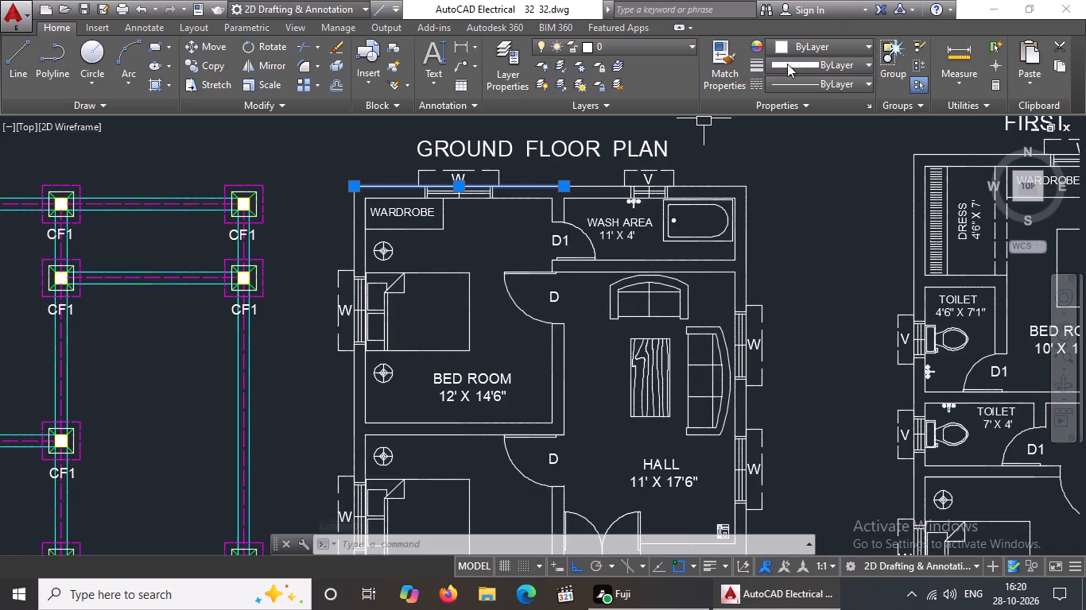
{"action": "left_click", "coordinate": [823, 45]}
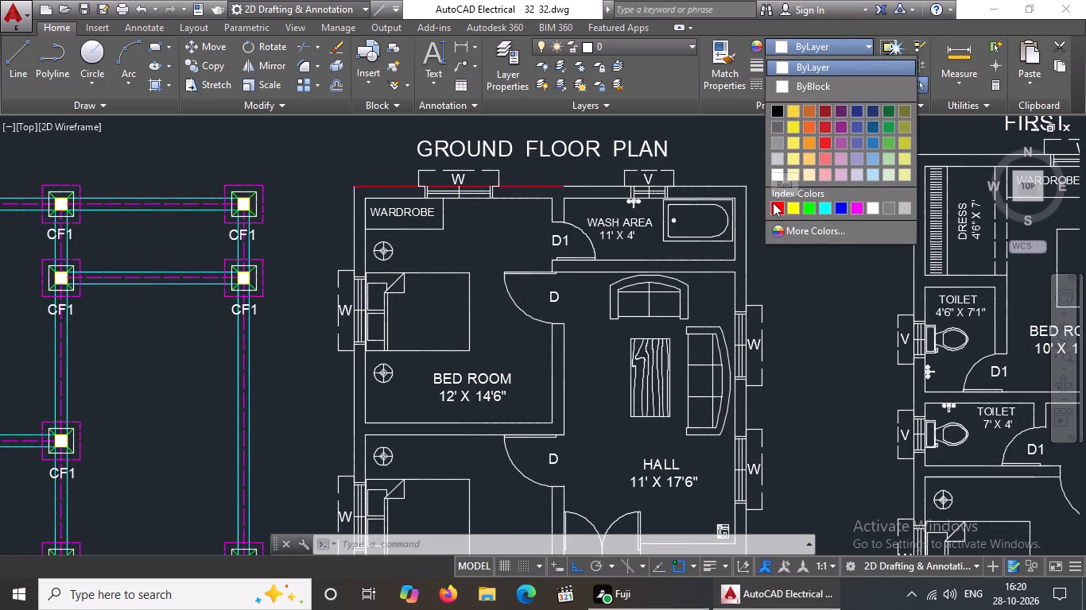
{"action": "left_click", "coordinate": [773, 203]}
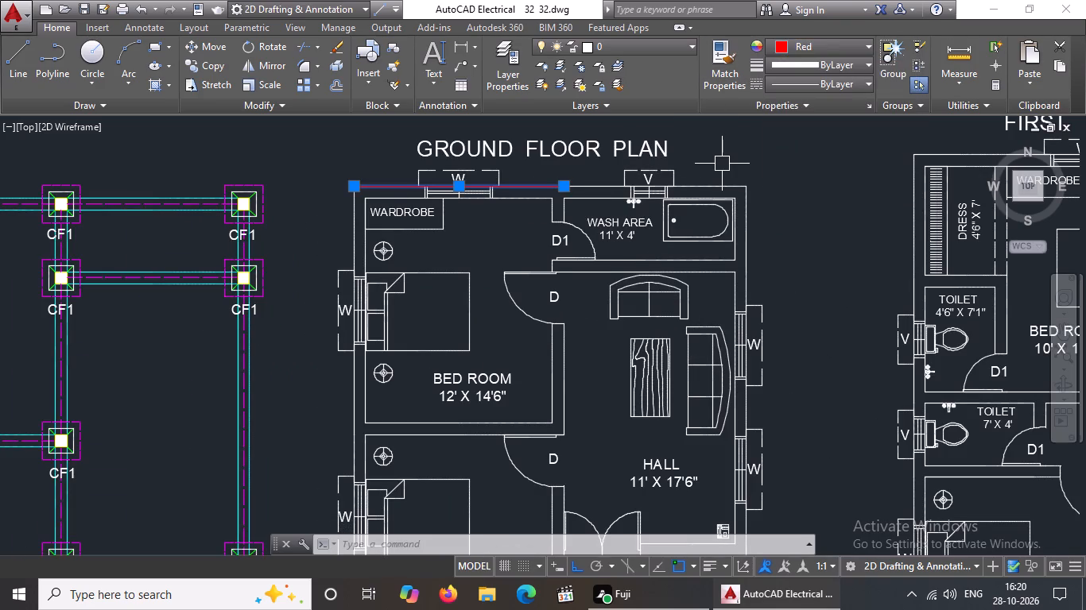
{"action": "key", "text": "Escape"}
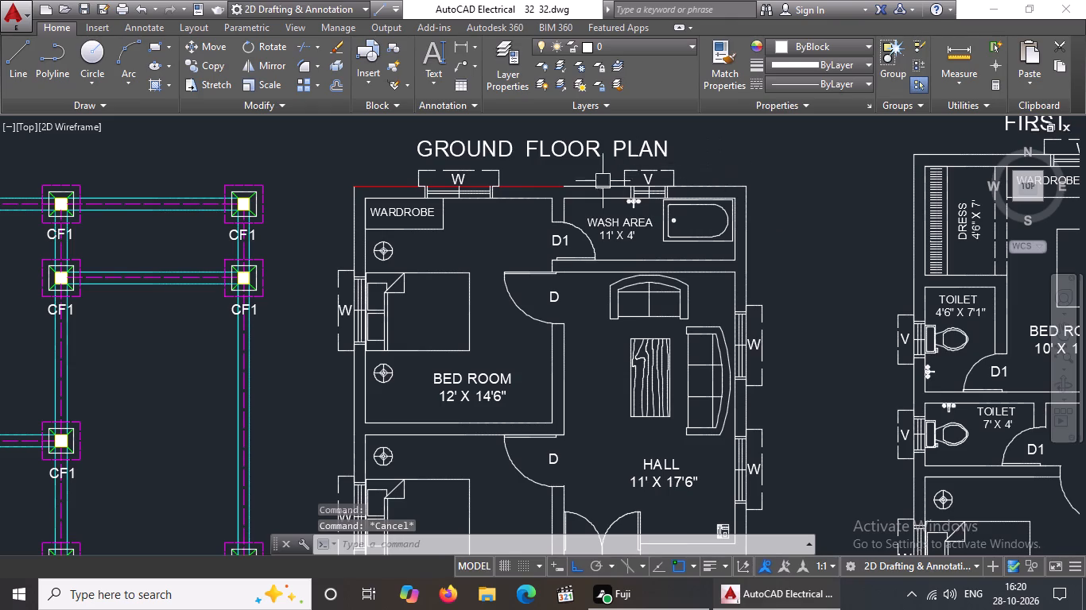
Change the ground floor plan's outer wall lines above and right of the wash area and left of the upper bed room to Red.
{"action": "left_click", "coordinate": [597, 183]}
{"action": "left_click", "coordinate": [819, 43]}
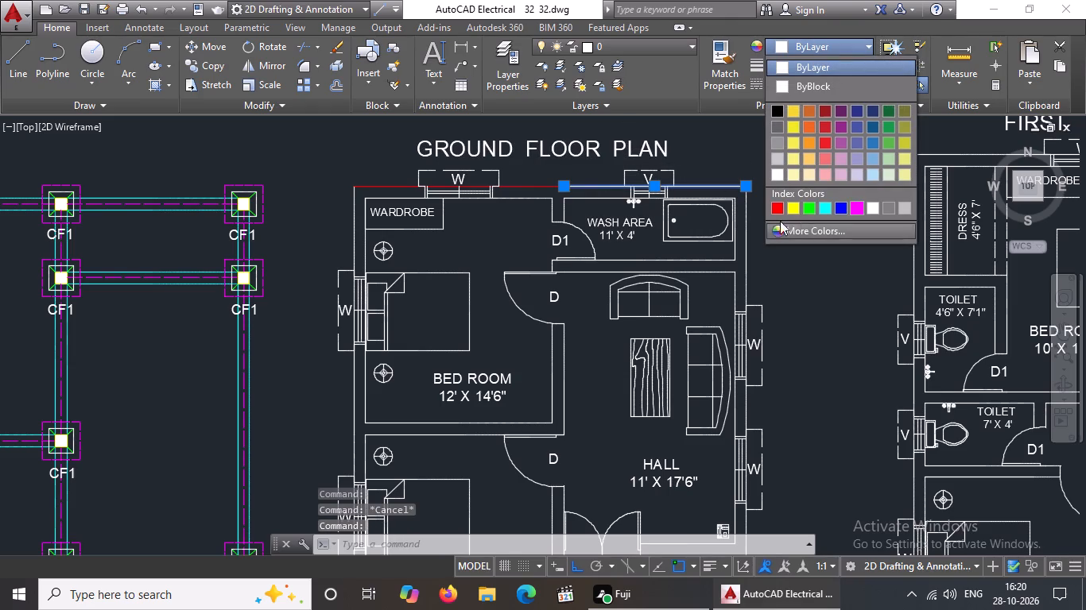
{"action": "left_click", "coordinate": [774, 203]}
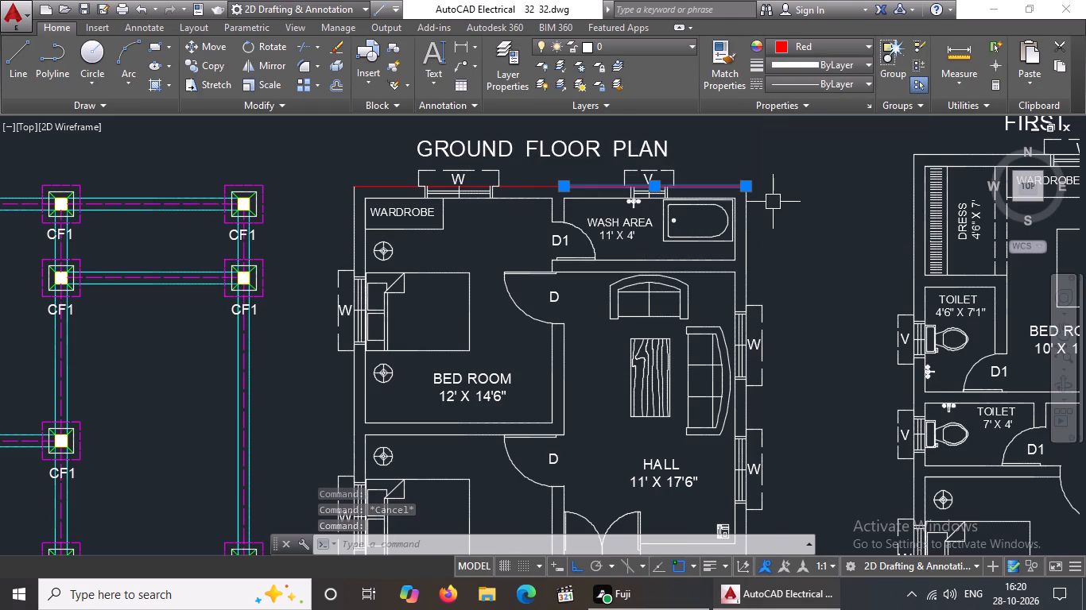
{"action": "key", "text": "Escape"}
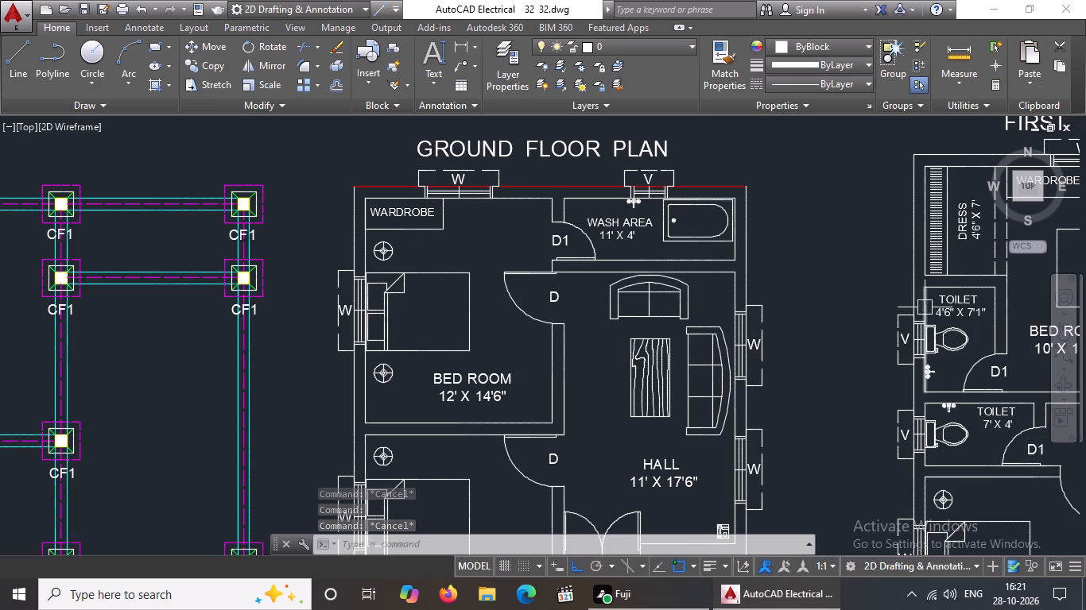
{"action": "left_click", "coordinate": [747, 240]}
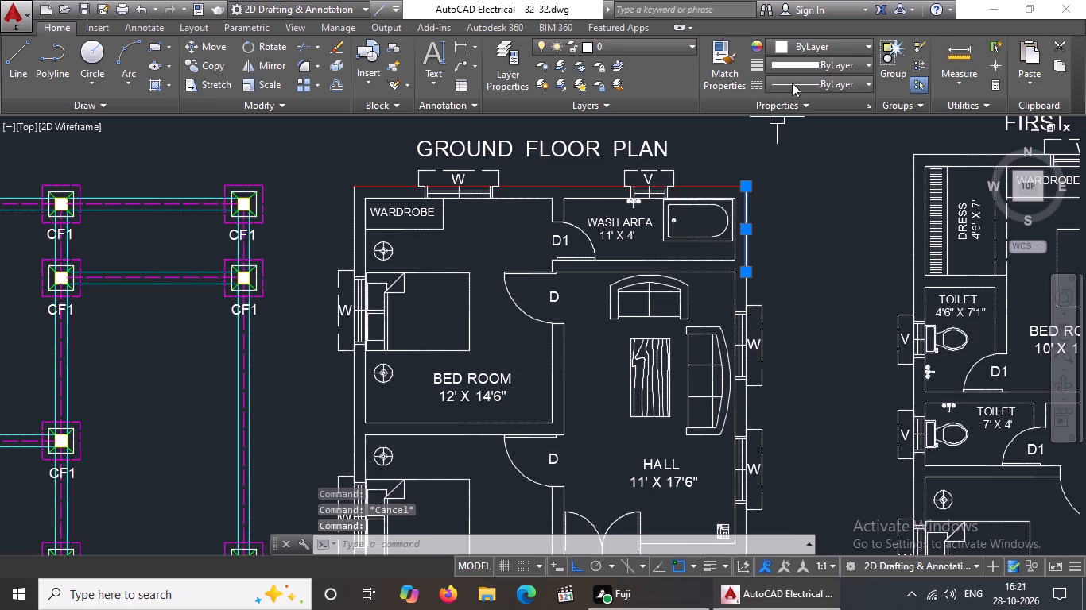
{"action": "left_click", "coordinate": [828, 48]}
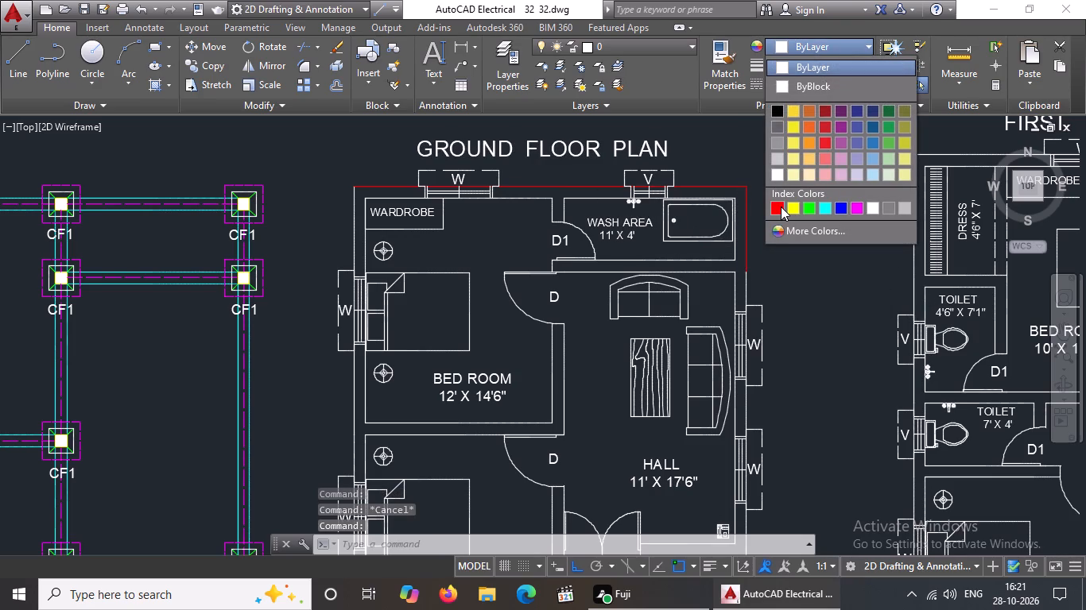
{"action": "left_click", "coordinate": [780, 206]}
{"action": "key", "text": "Escape"}
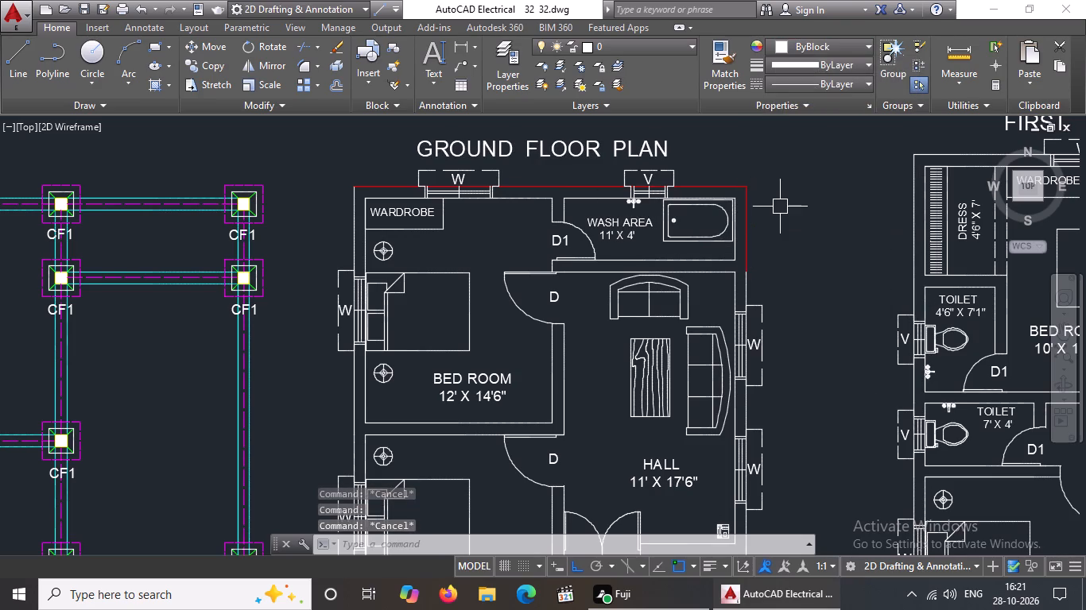
{"action": "left_click", "coordinate": [357, 216]}
{"action": "left_click", "coordinate": [822, 44]}
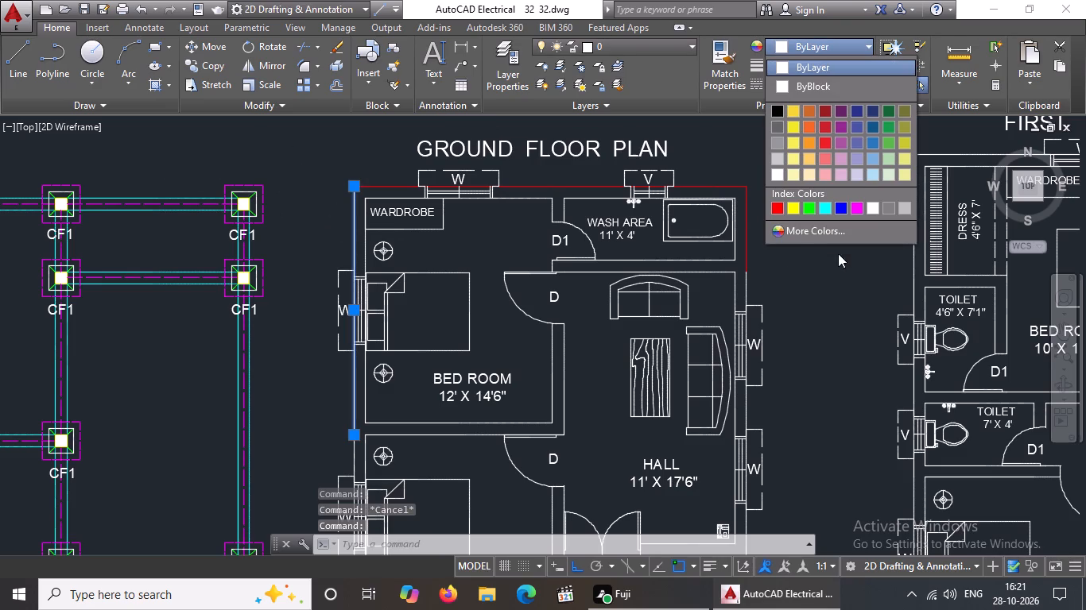
{"action": "left_click", "coordinate": [775, 203]}
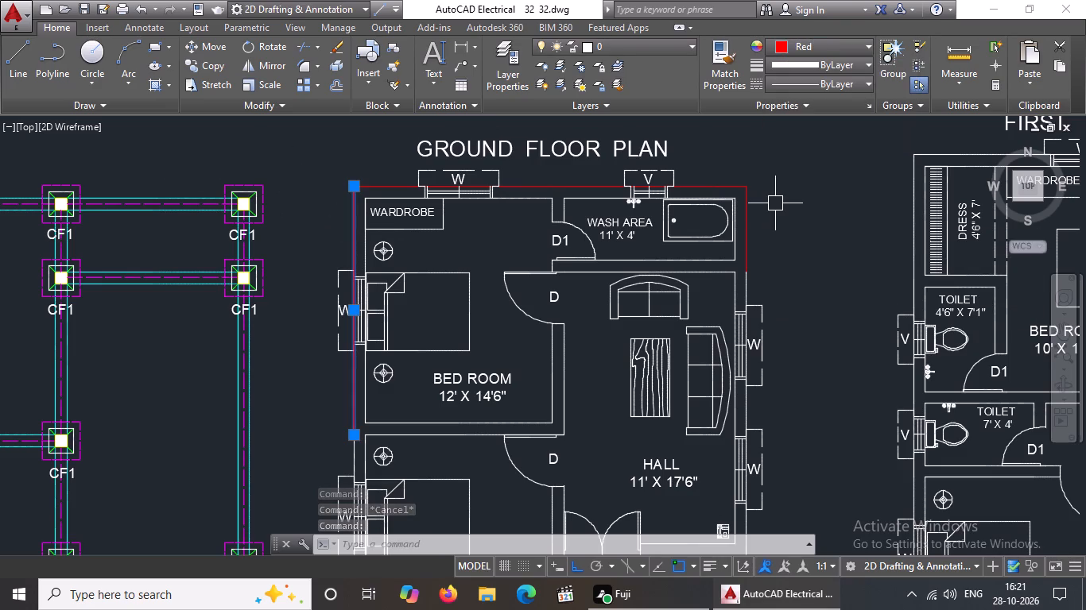
{"action": "key", "text": "Escape"}
Change the inner top wall lines of the ground floor's upper bed room and wash area to Red.
{"action": "scroll", "coordinate": [775, 203], "scroll_direction": "up", "scroll_amount": 1}
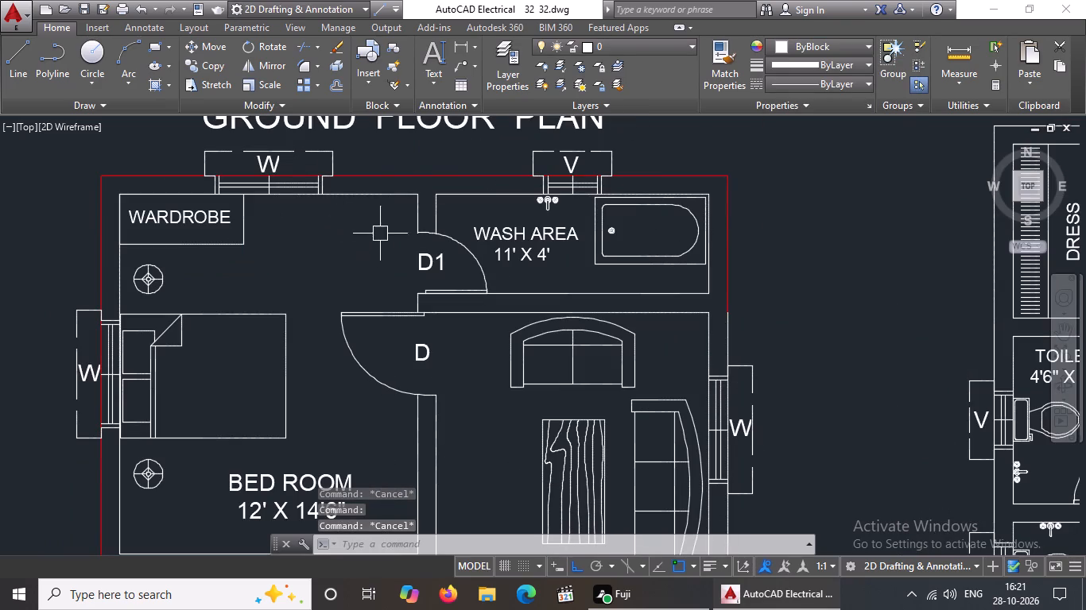
{"action": "left_click", "coordinate": [379, 195]}
{"action": "left_click", "coordinate": [802, 42]}
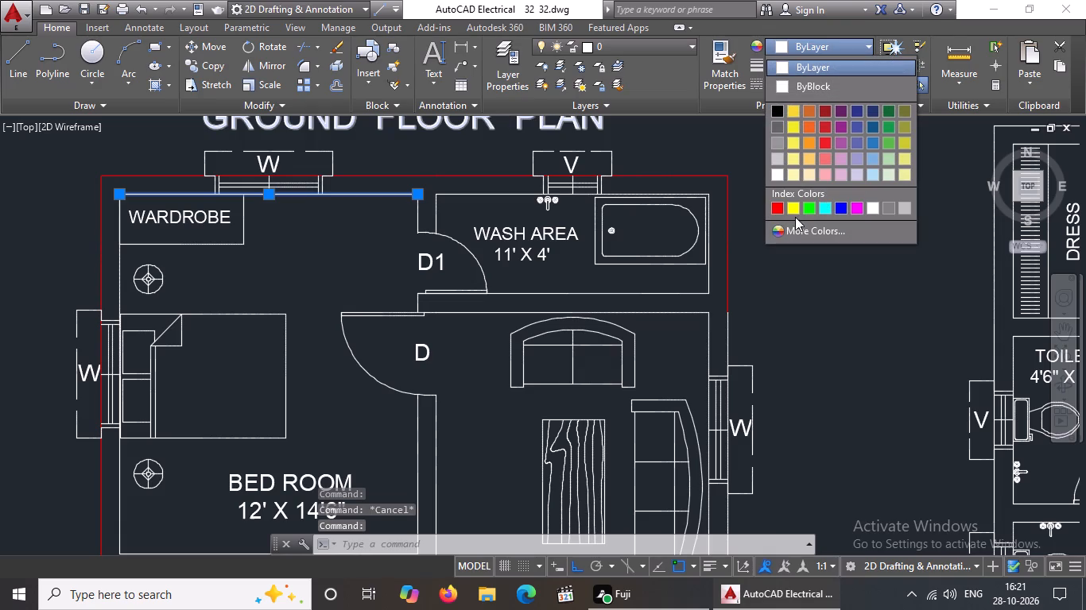
{"action": "left_click", "coordinate": [778, 205]}
{"action": "key", "text": "Escape"}
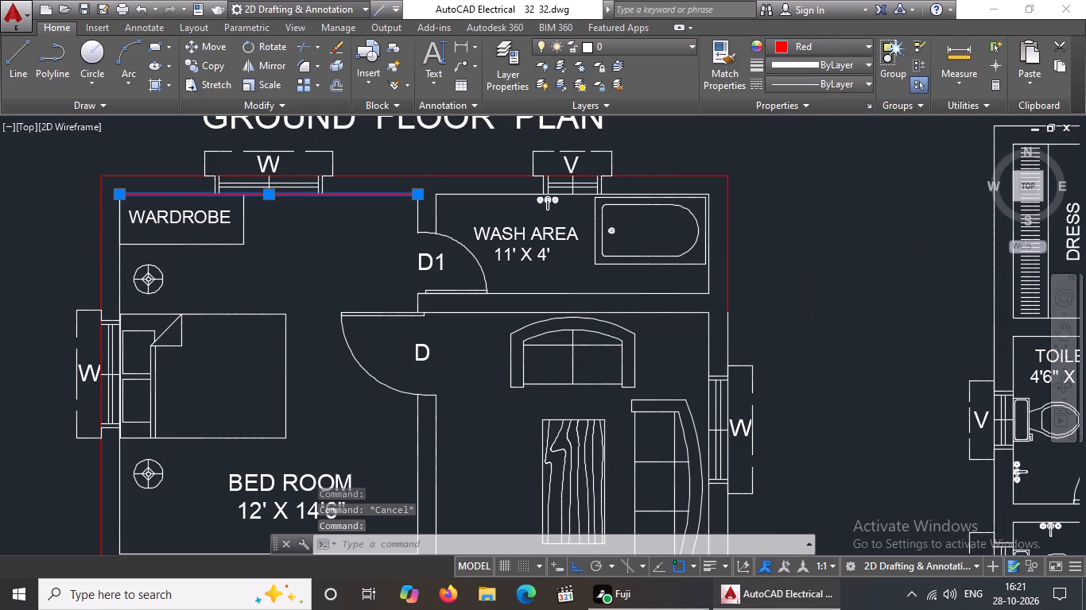
{"action": "left_click", "coordinate": [477, 198]}
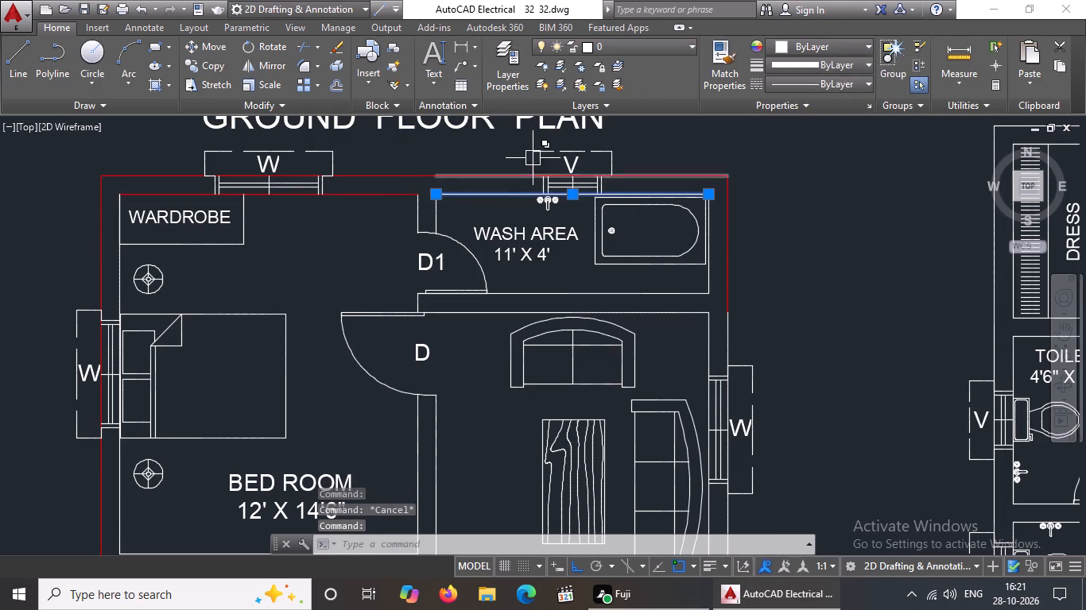
{"action": "left_click", "coordinate": [778, 44]}
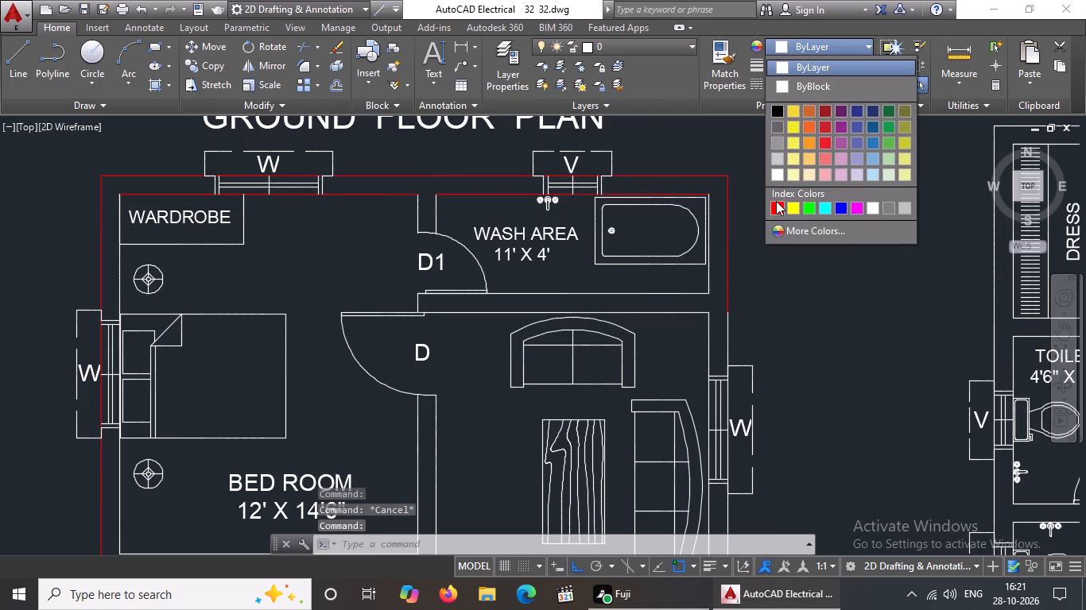
{"action": "left_click", "coordinate": [776, 201]}
{"action": "key", "text": "Escape"}
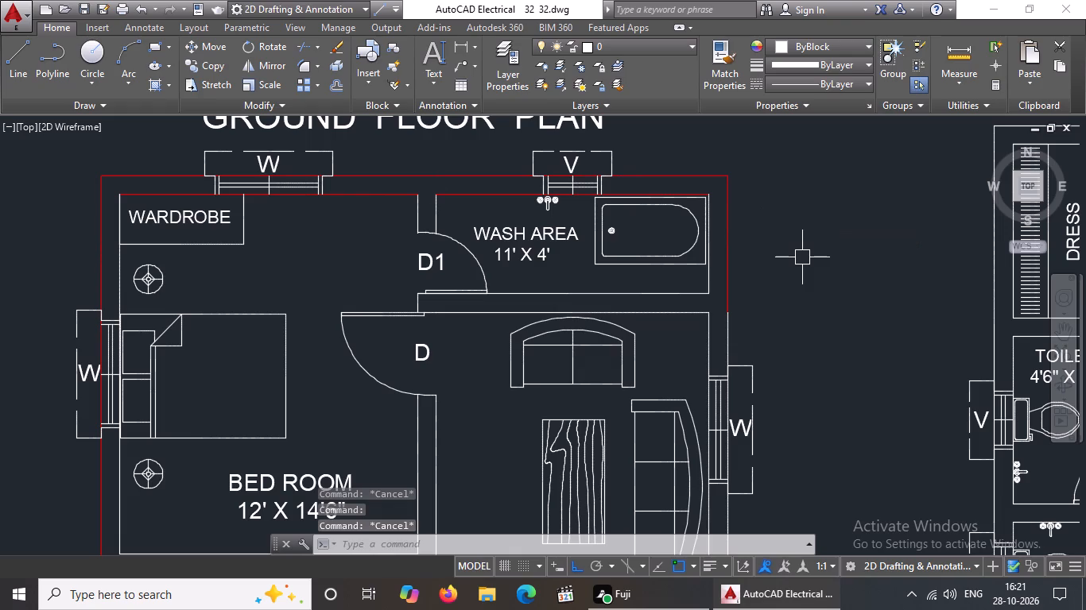
{"action": "left_click", "coordinate": [401, 183]}
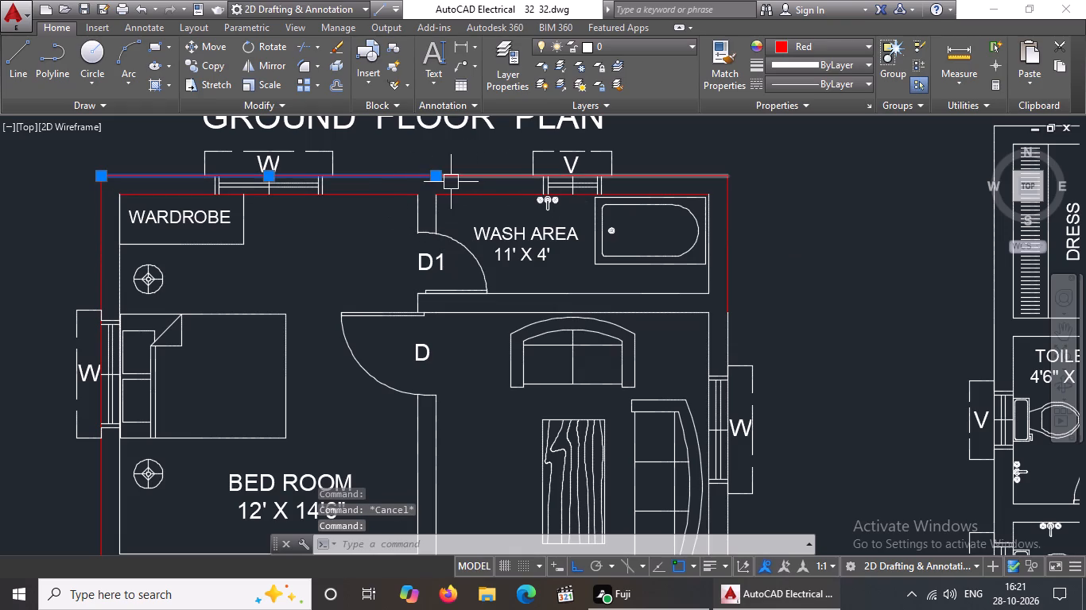
{"action": "key", "text": "Escape"}
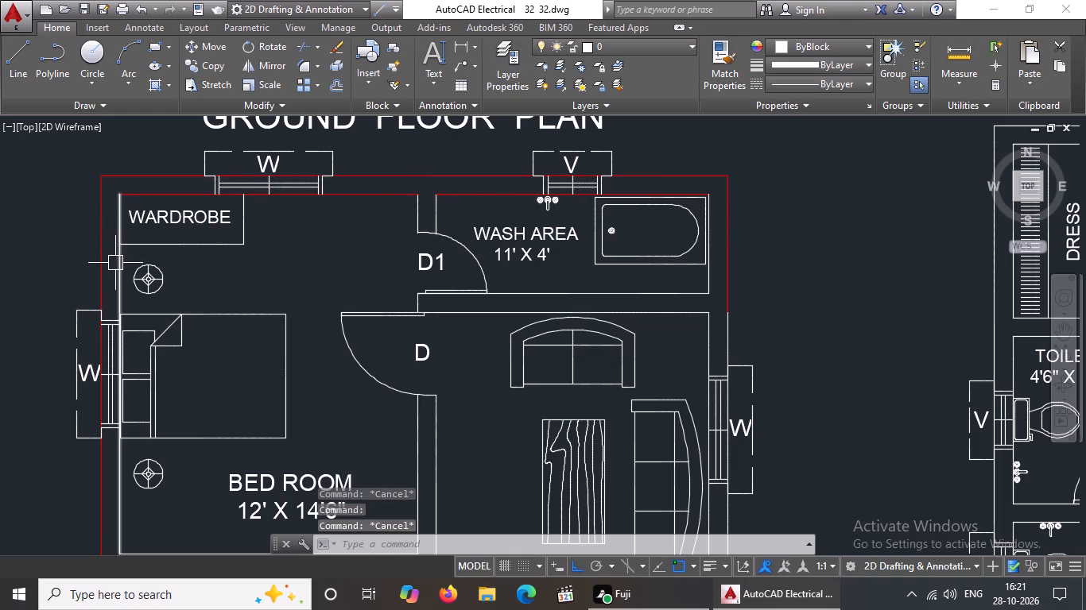
Change the upper bed room's inner left wall line to Red.
{"action": "left_click", "coordinate": [118, 264]}
{"action": "left_click", "coordinate": [825, 54]}
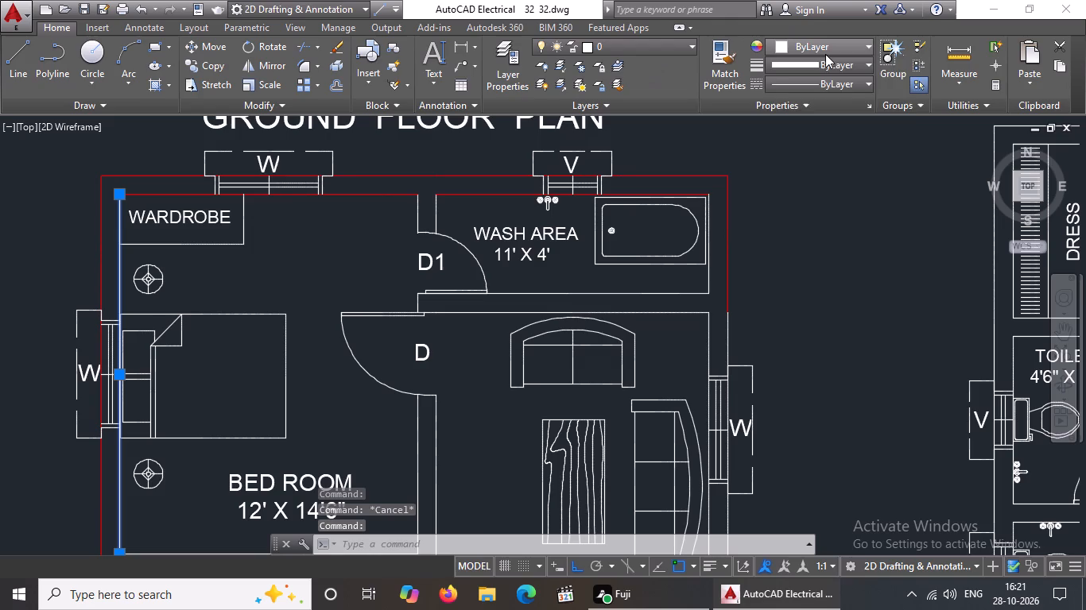
{"action": "left_click", "coordinate": [777, 205]}
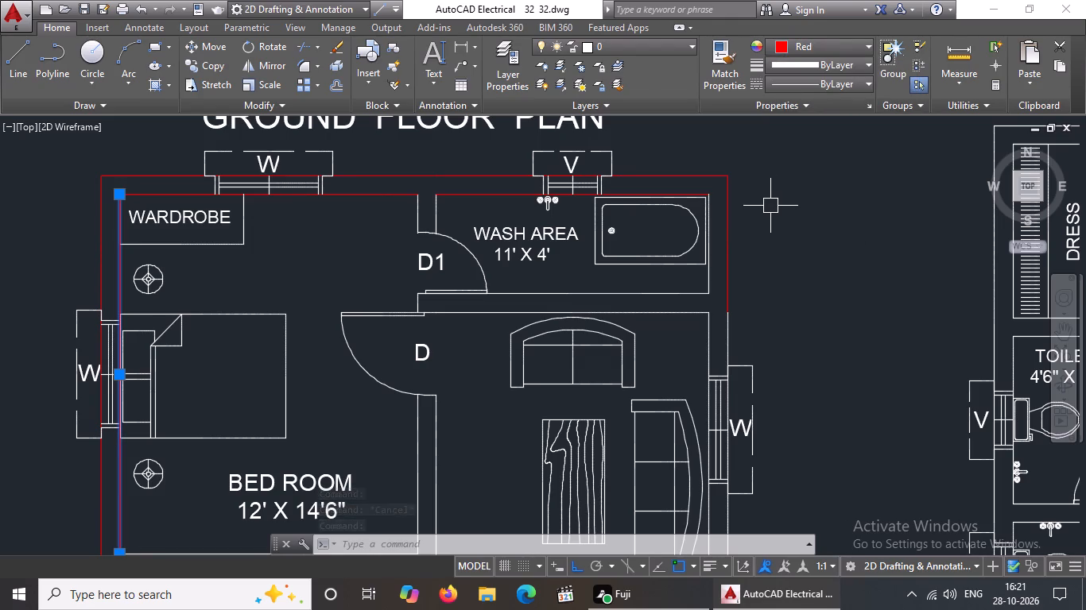
{"action": "key", "text": "Escape"}
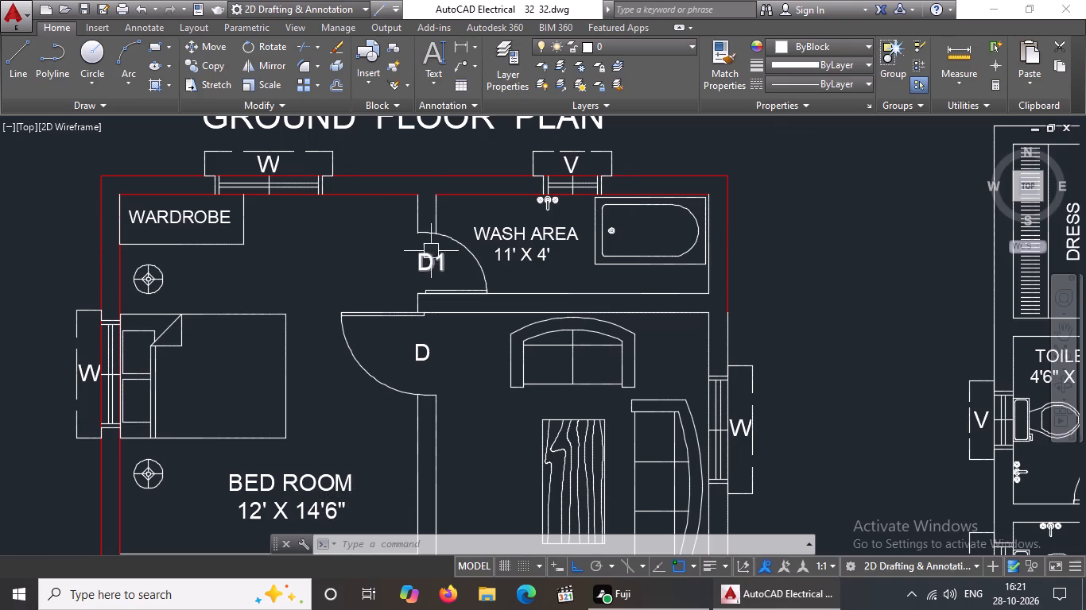
Change the two short wall lines above door D1, between the bed room and wash area, to Red.
{"action": "left_click", "coordinate": [419, 210]}
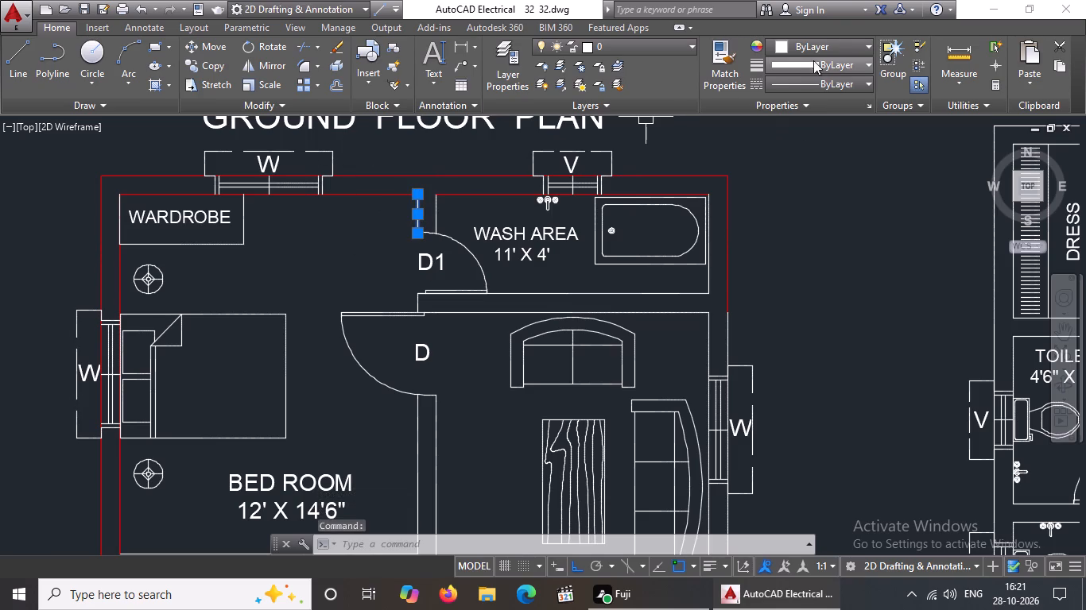
{"action": "key", "text": "Escape"}
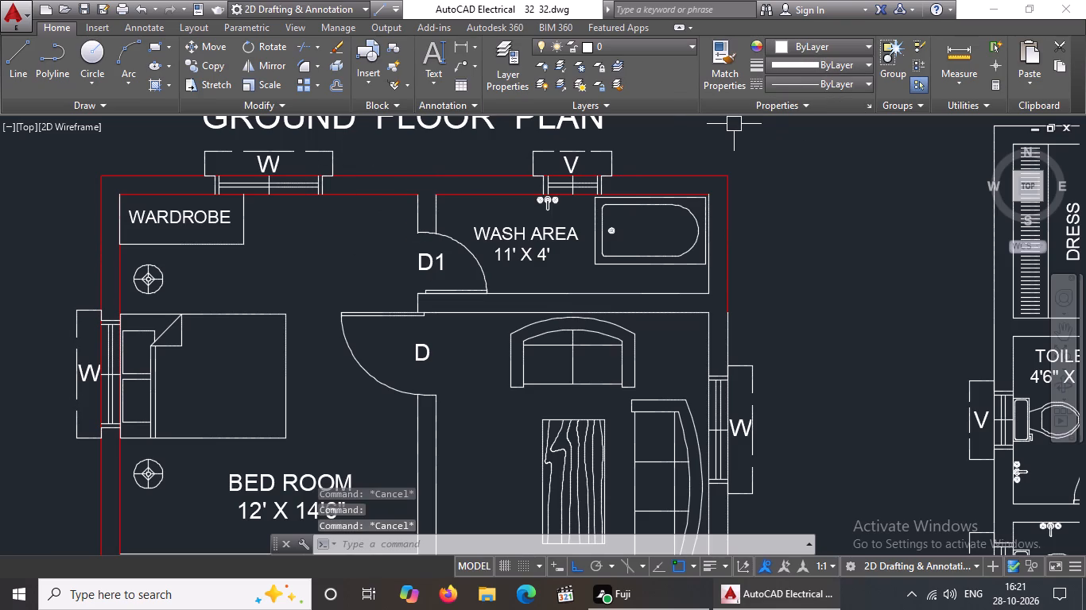
{"action": "left_click", "coordinate": [378, 151]}
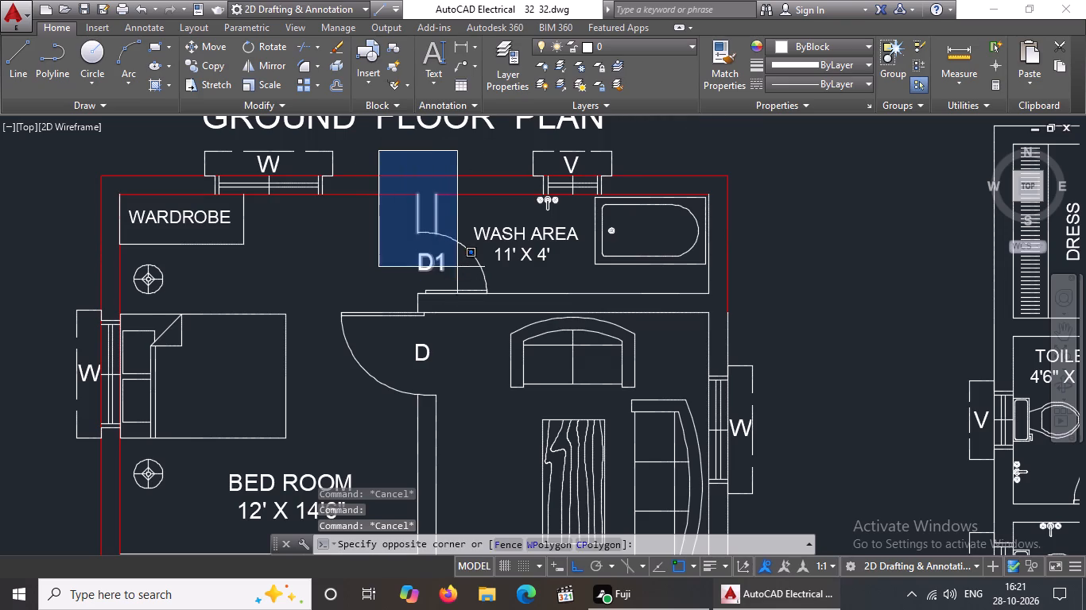
{"action": "left_click", "coordinate": [461, 252]}
{"action": "left_click", "coordinate": [816, 42]}
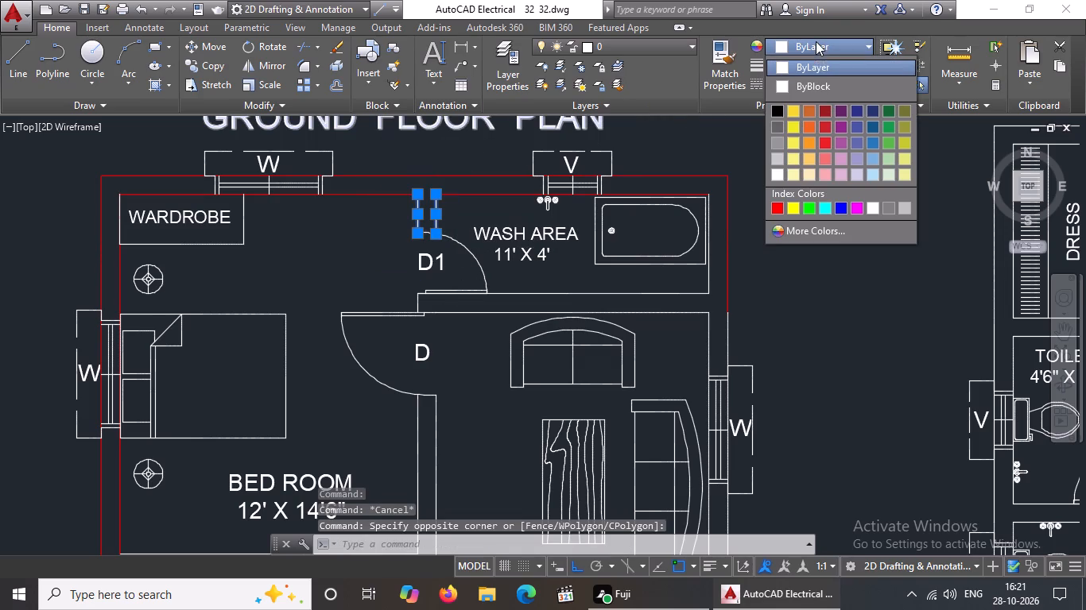
{"action": "left_click", "coordinate": [776, 201]}
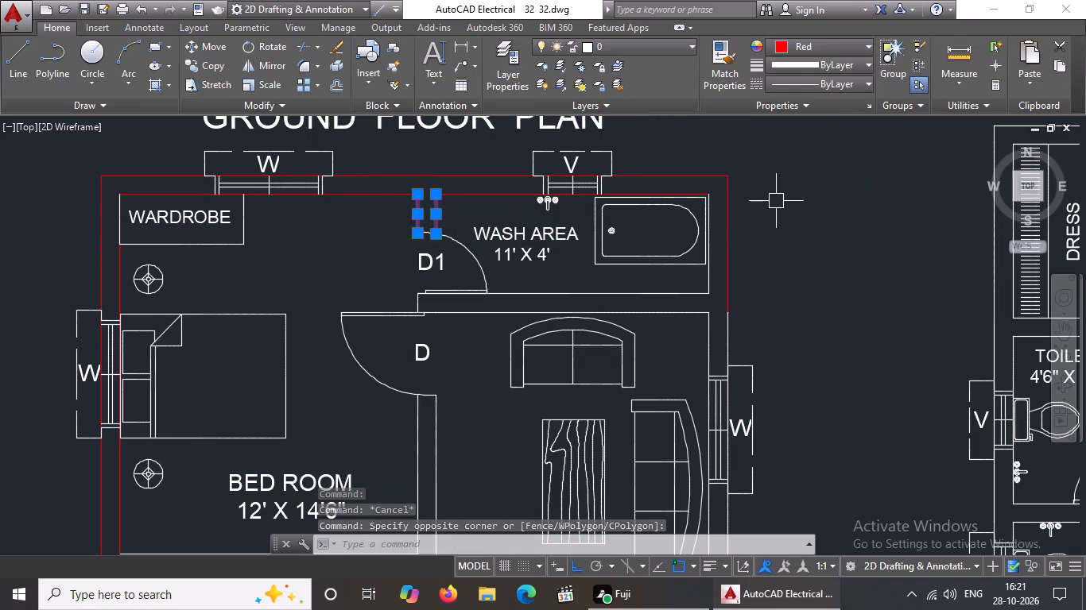
{"action": "key", "text": "Escape"}
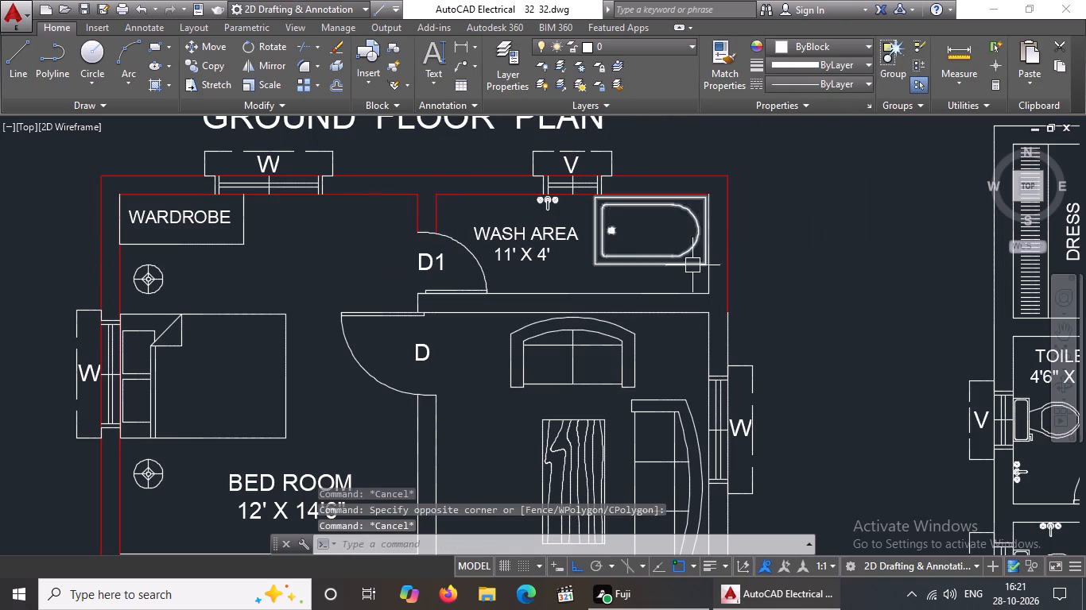
Change the wash area's inner right and bottom wall lines to Red.
{"action": "left_click", "coordinate": [705, 284]}
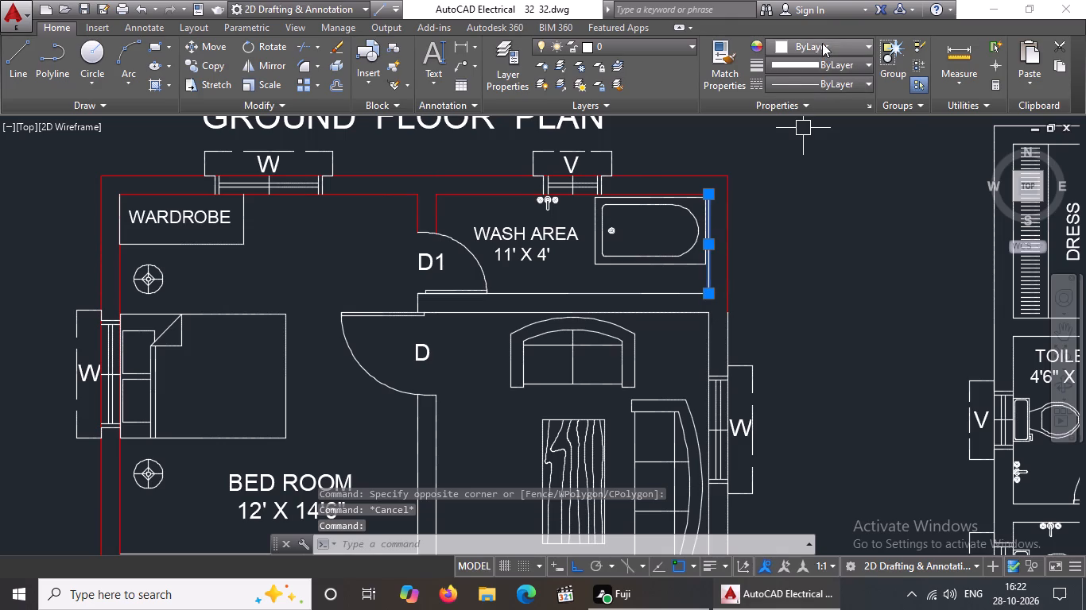
{"action": "left_click", "coordinate": [822, 43]}
{"action": "left_click", "coordinate": [777, 206]}
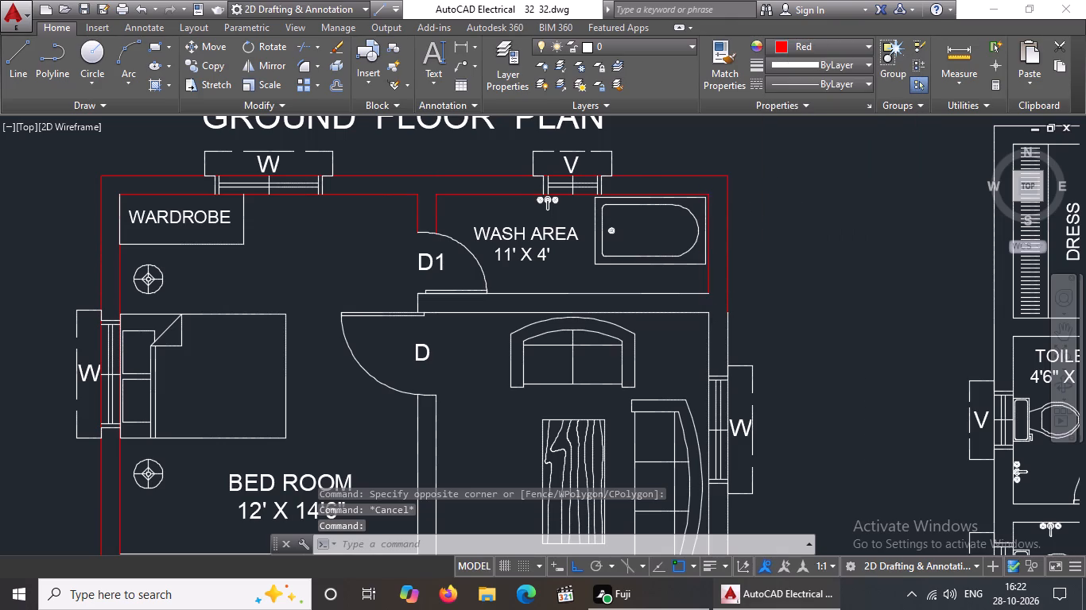
{"action": "key", "text": "Escape"}
{"action": "left_click", "coordinate": [652, 295]}
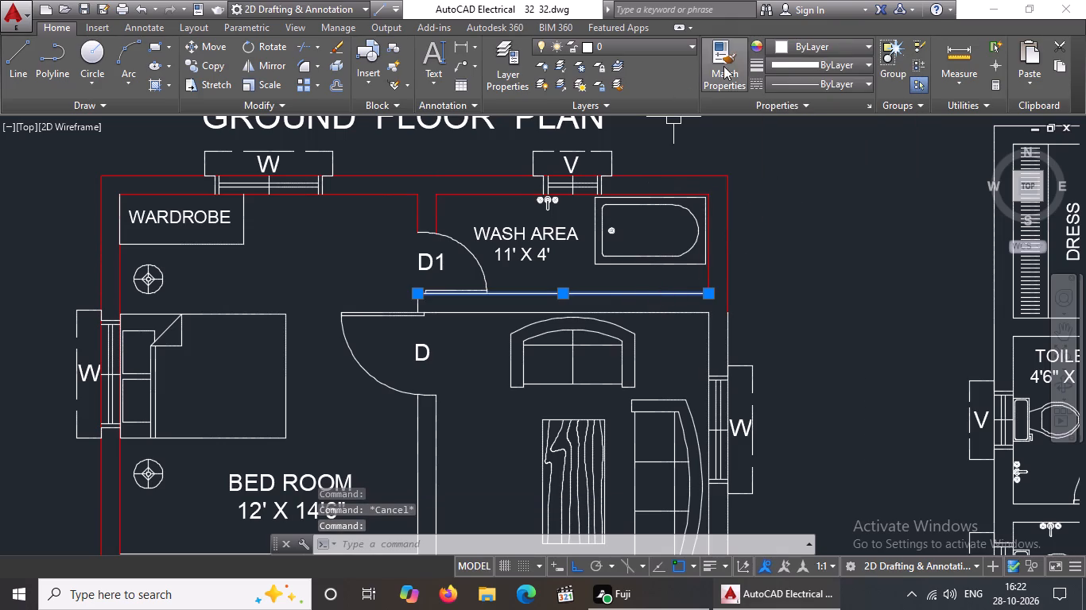
{"action": "left_click", "coordinate": [800, 44]}
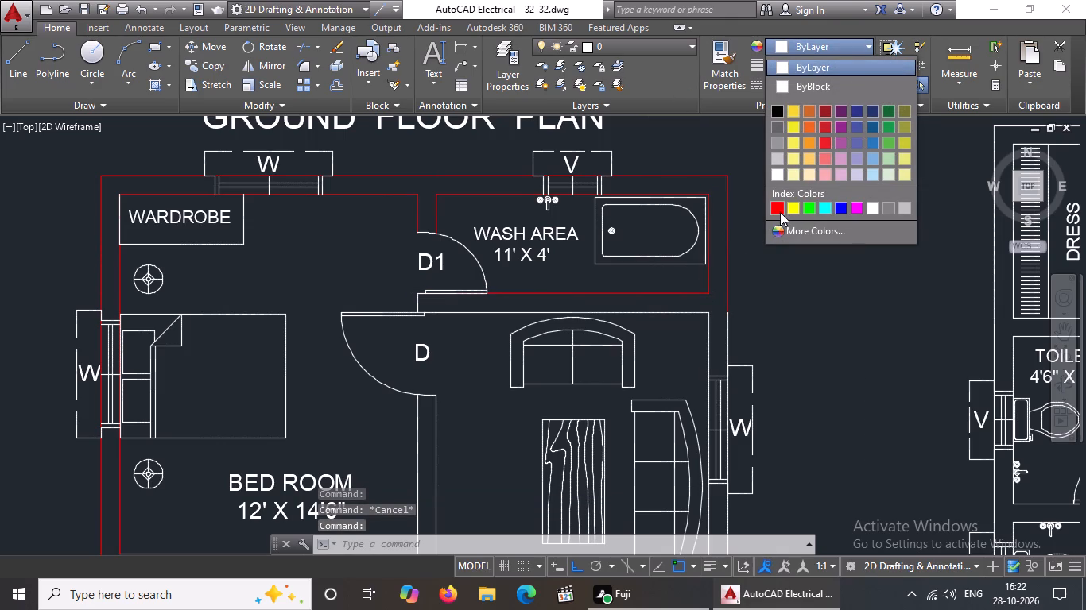
{"action": "left_click", "coordinate": [778, 207]}
{"action": "key", "text": "Escape"}
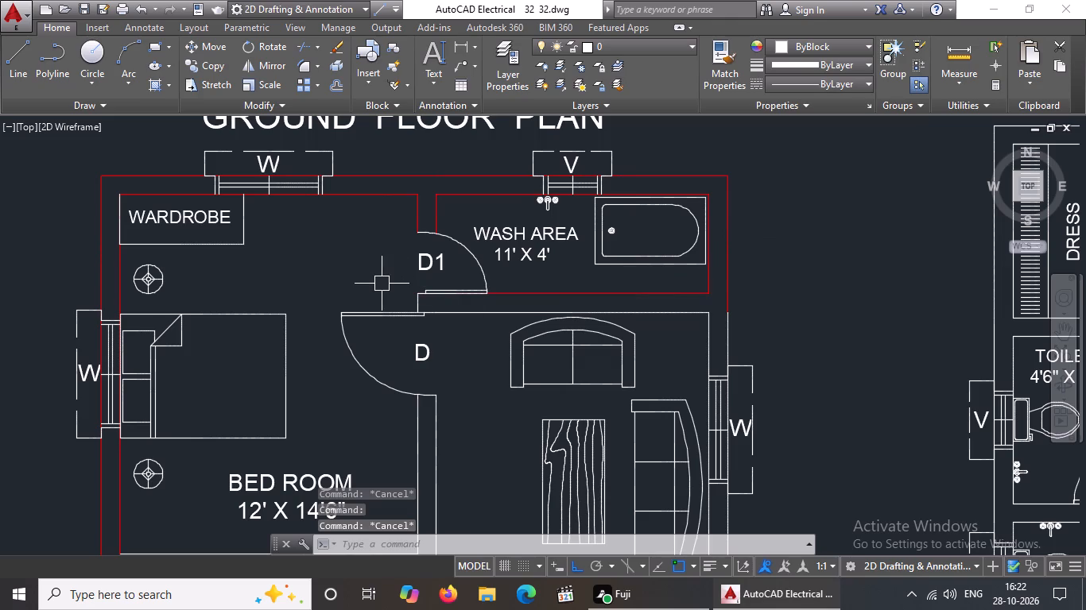
Change the hall's top wall line and the short wall end line between doors D1 and D to Red.
{"action": "left_click", "coordinate": [383, 279]}
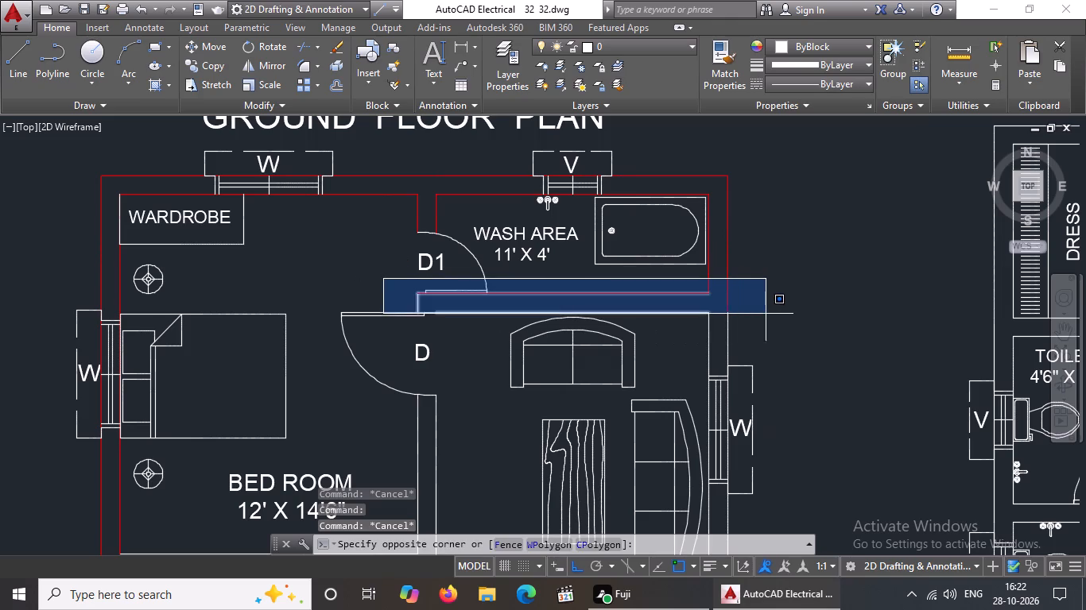
{"action": "left_click", "coordinate": [774, 319]}
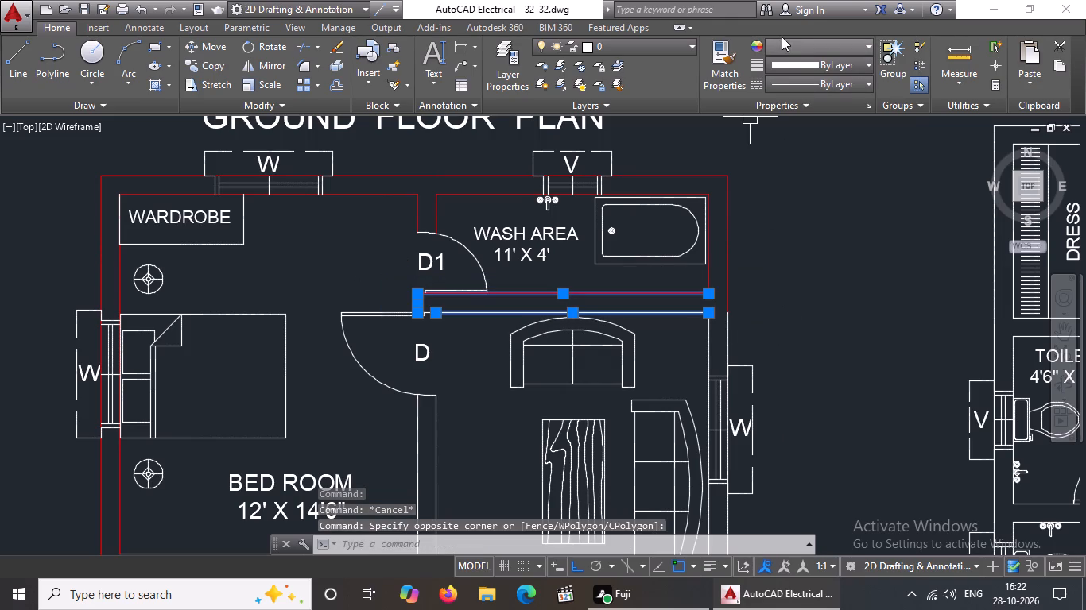
{"action": "left_click", "coordinate": [782, 36]}
{"action": "left_click", "coordinate": [785, 48]}
{"action": "left_click", "coordinate": [776, 200]}
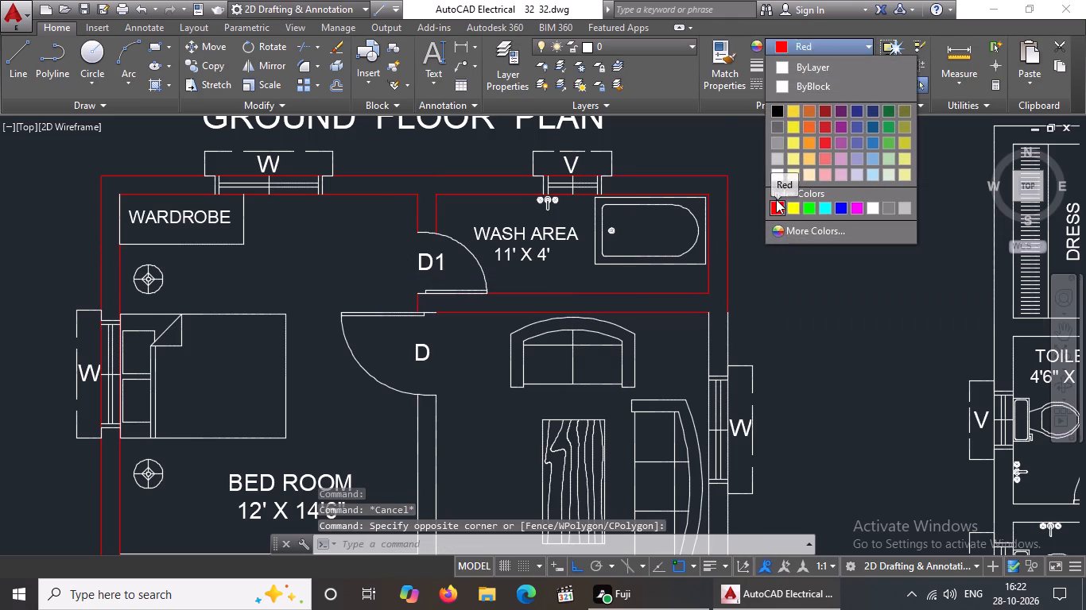
{"action": "key", "text": "Escape"}
Change both lines of the wall below the 12' X 14'6" bed room on the ground floor plan to Red.
{"action": "scroll", "coordinate": [498, 262], "scroll_direction": "down", "scroll_amount": 1}
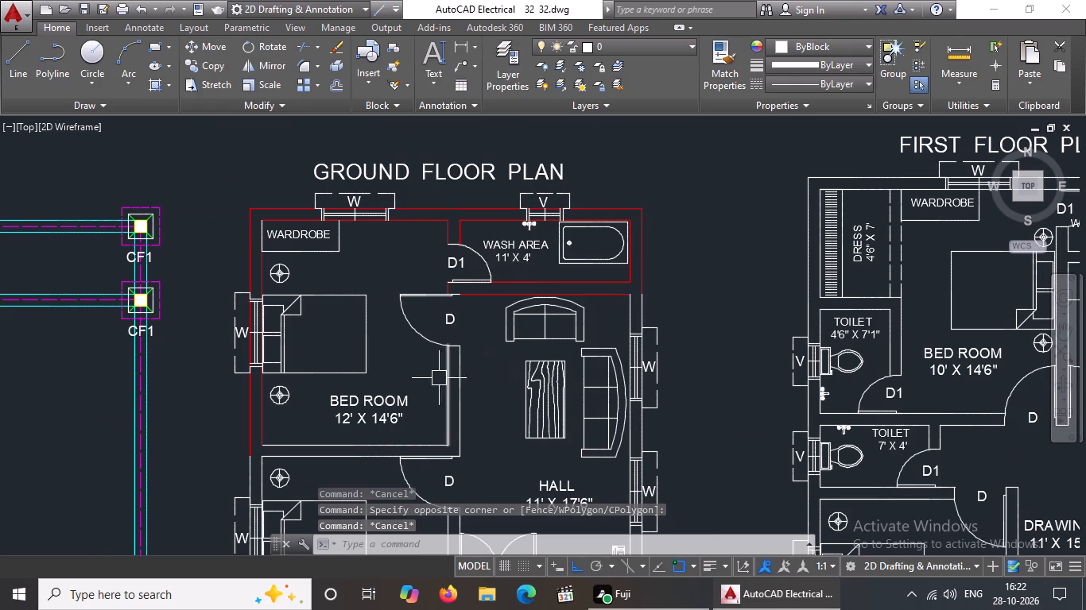
{"action": "left_click", "coordinate": [315, 441]}
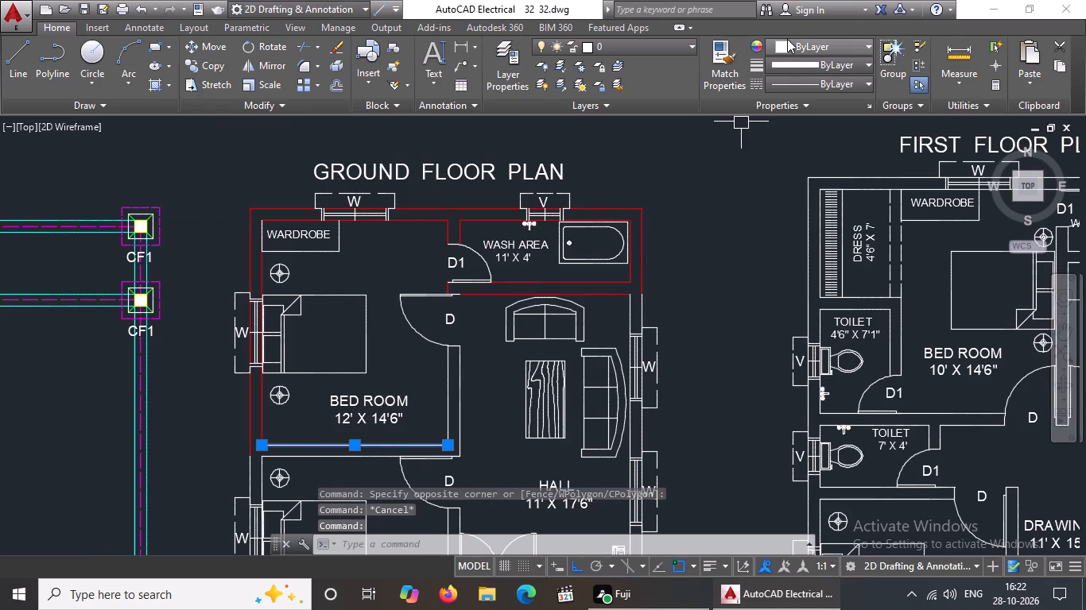
{"action": "left_click", "coordinate": [787, 45]}
{"action": "left_click", "coordinate": [778, 203]}
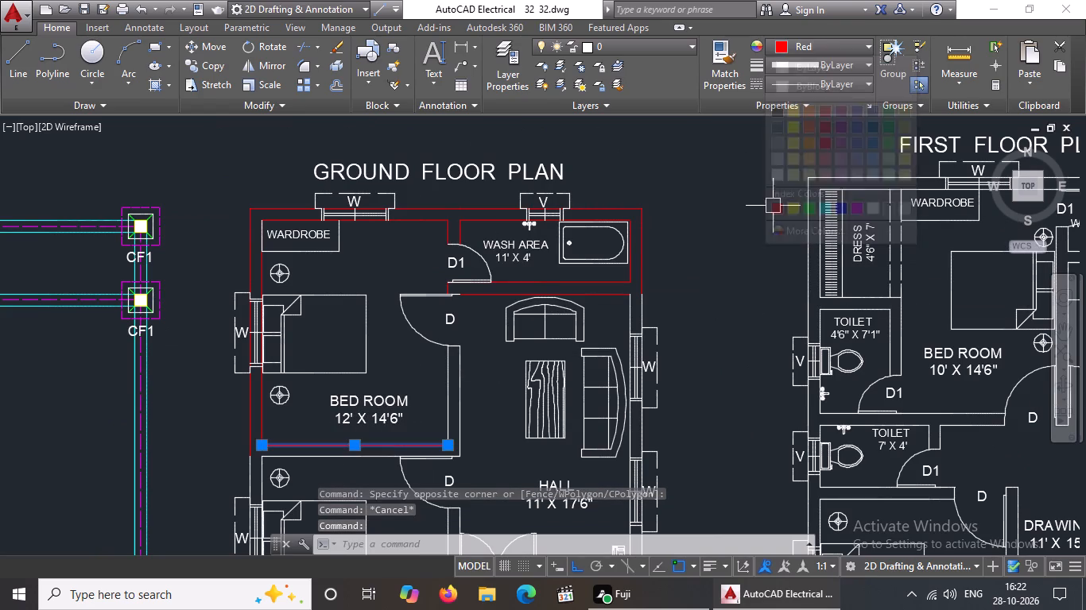
{"action": "key", "text": "Escape"}
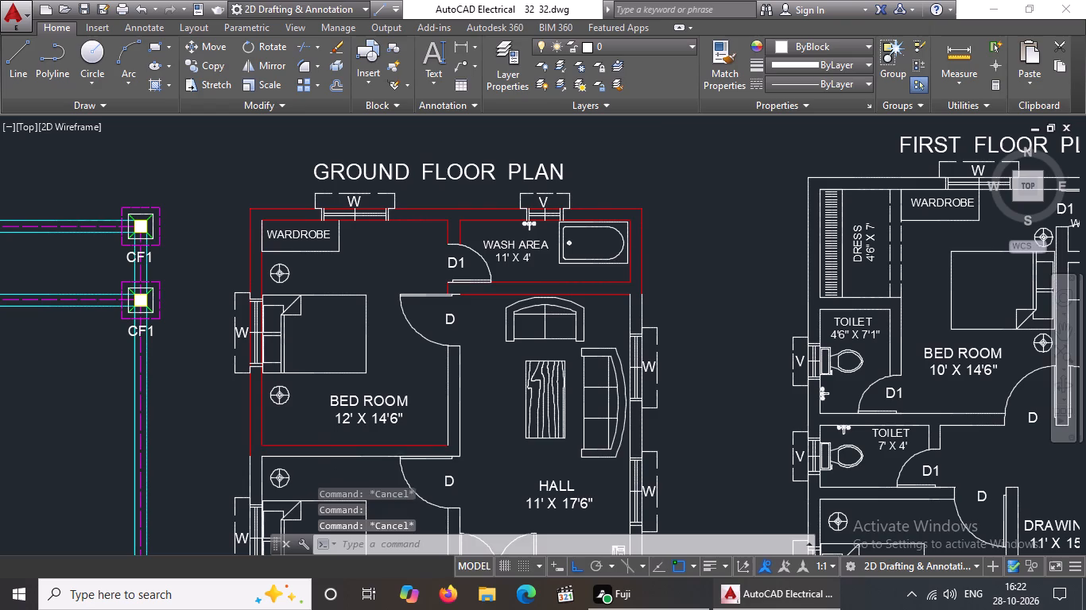
{"action": "left_click", "coordinate": [329, 456]}
{"action": "left_click", "coordinate": [830, 48]}
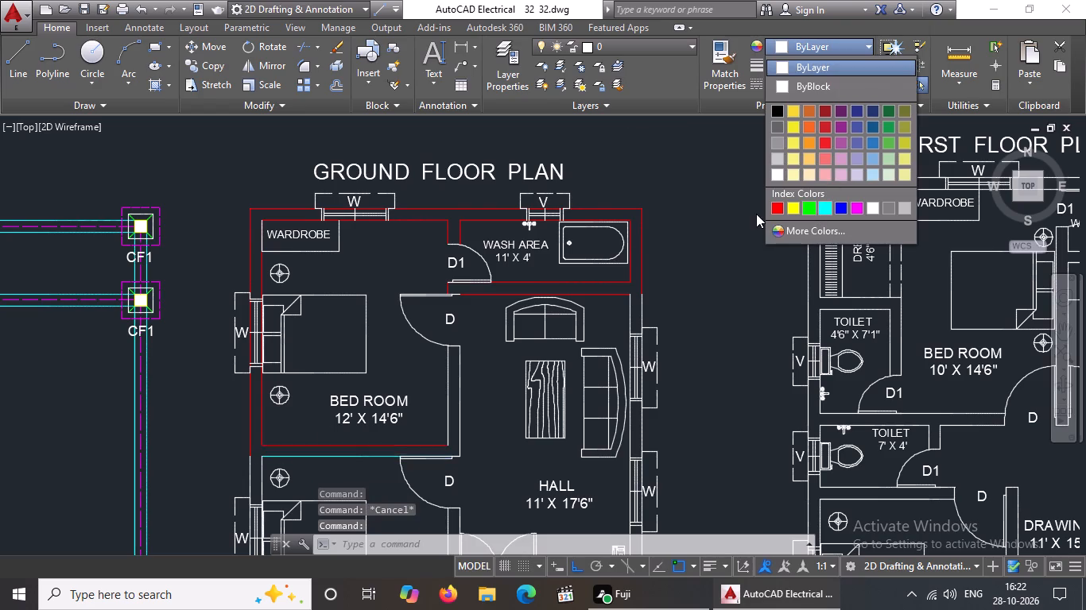
{"action": "left_click", "coordinate": [780, 204]}
{"action": "key", "text": "Escape"}
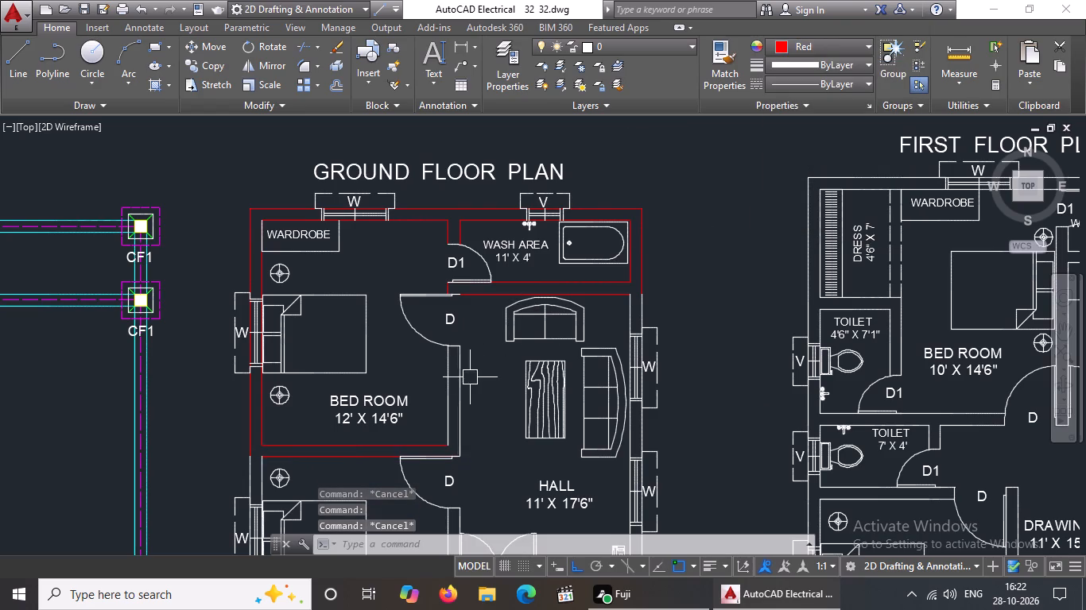
Change both lines of the wall between the 12' X 14'6" bed room and the hall, below door D, to Red.
{"action": "left_click", "coordinate": [450, 388]}
{"action": "left_click", "coordinate": [792, 41]}
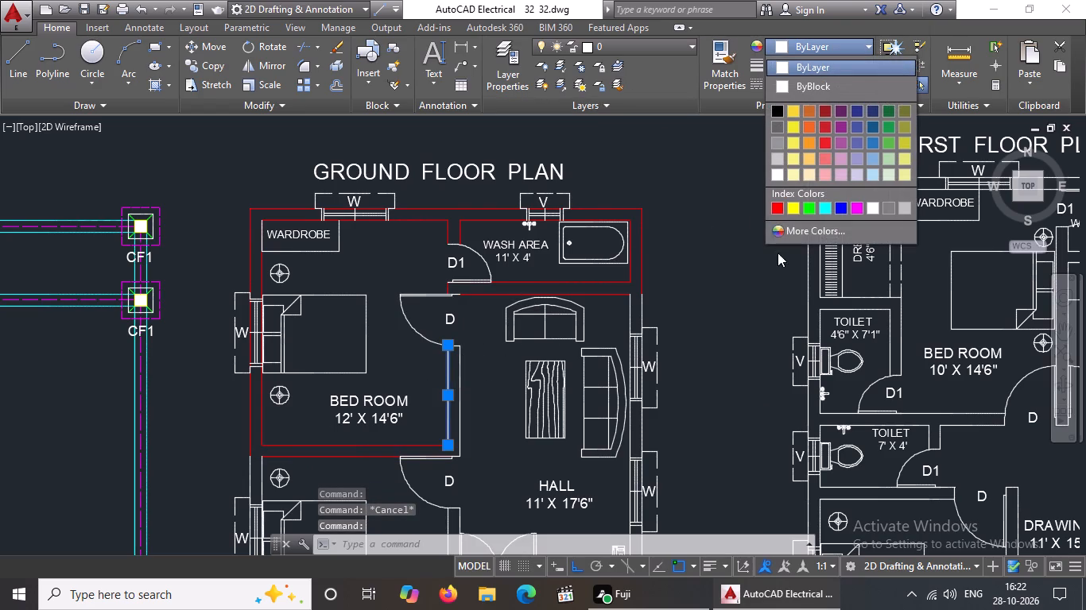
{"action": "left_click", "coordinate": [775, 203]}
{"action": "key", "text": "Escape"}
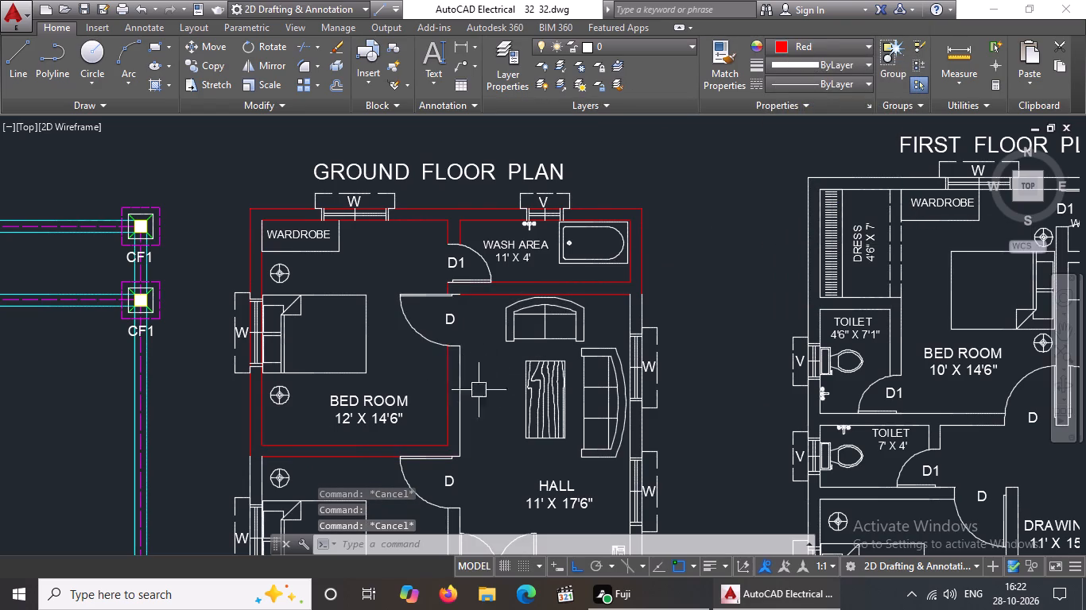
{"action": "left_click", "coordinate": [455, 403]}
{"action": "left_click", "coordinate": [800, 41]}
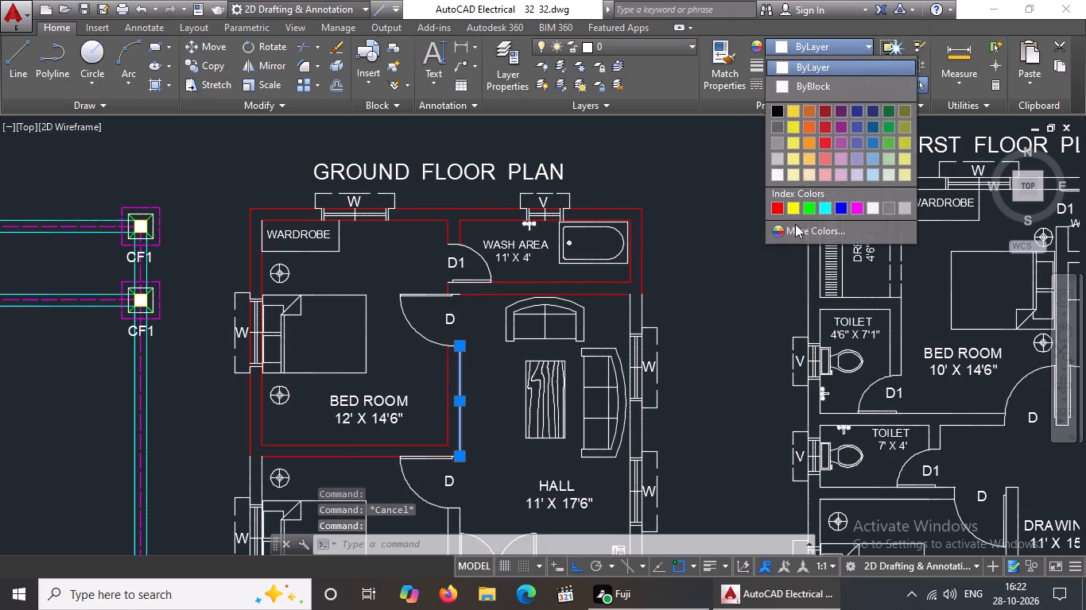
{"action": "left_click", "coordinate": [776, 207]}
{"action": "key", "text": "Escape"}
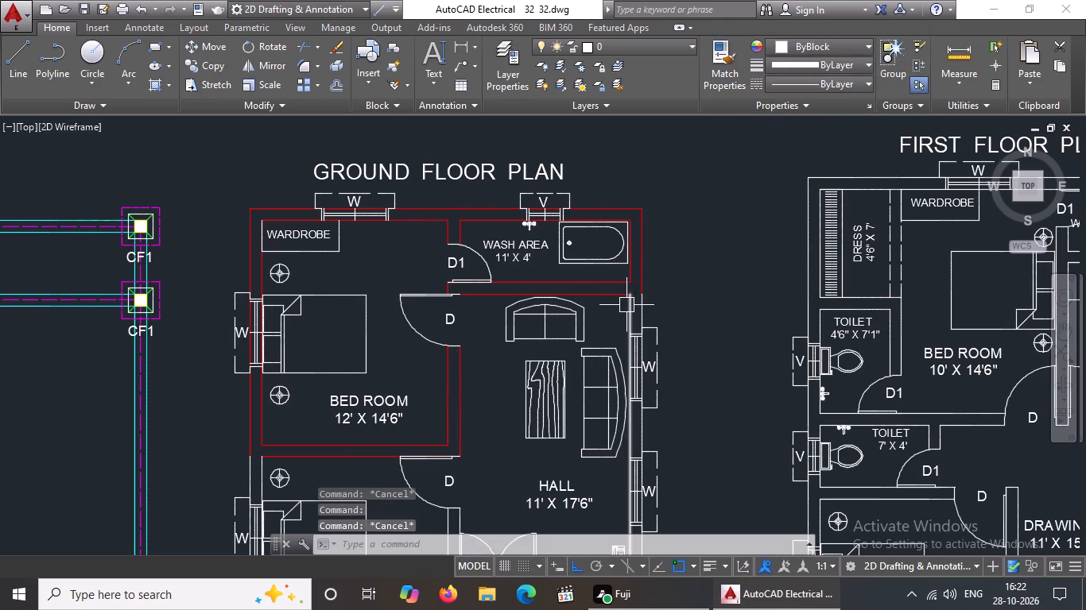
Change the hall's inner right wall line and the outer right wall line alongside the hall and parking to Red.
{"action": "left_click", "coordinate": [626, 305]}
{"action": "left_click", "coordinate": [796, 46]}
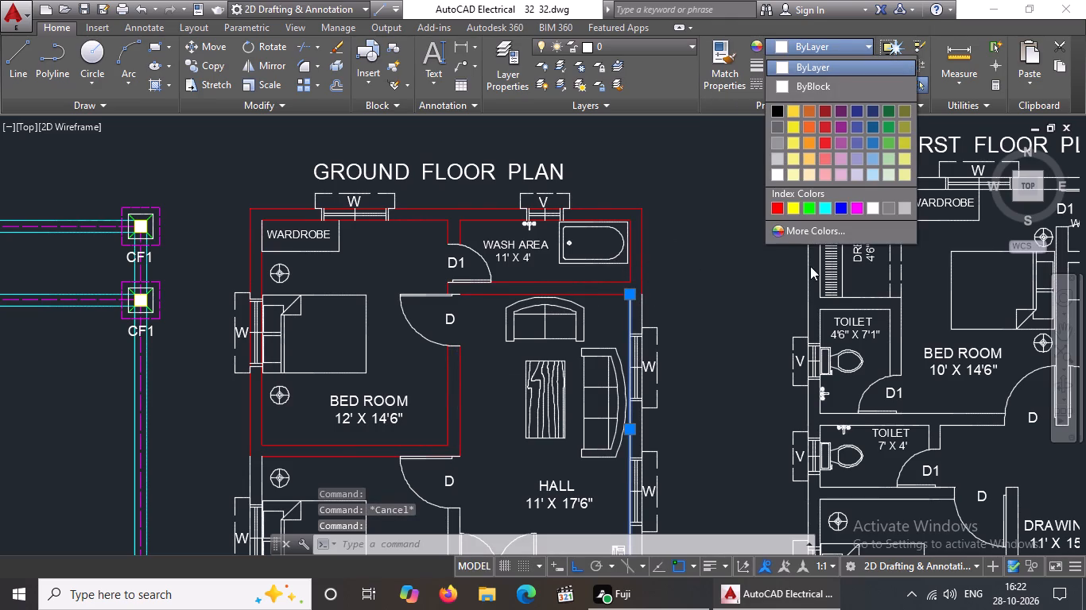
{"action": "left_click", "coordinate": [777, 207]}
{"action": "key", "text": "Escape"}
{"action": "left_click", "coordinate": [640, 313]}
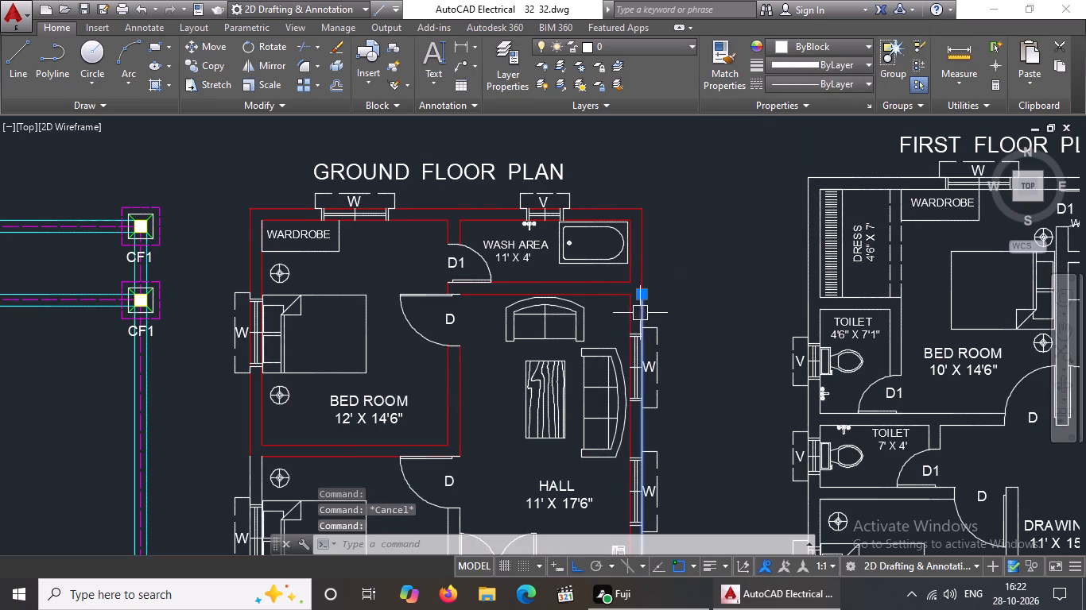
{"action": "left_click", "coordinate": [797, 48]}
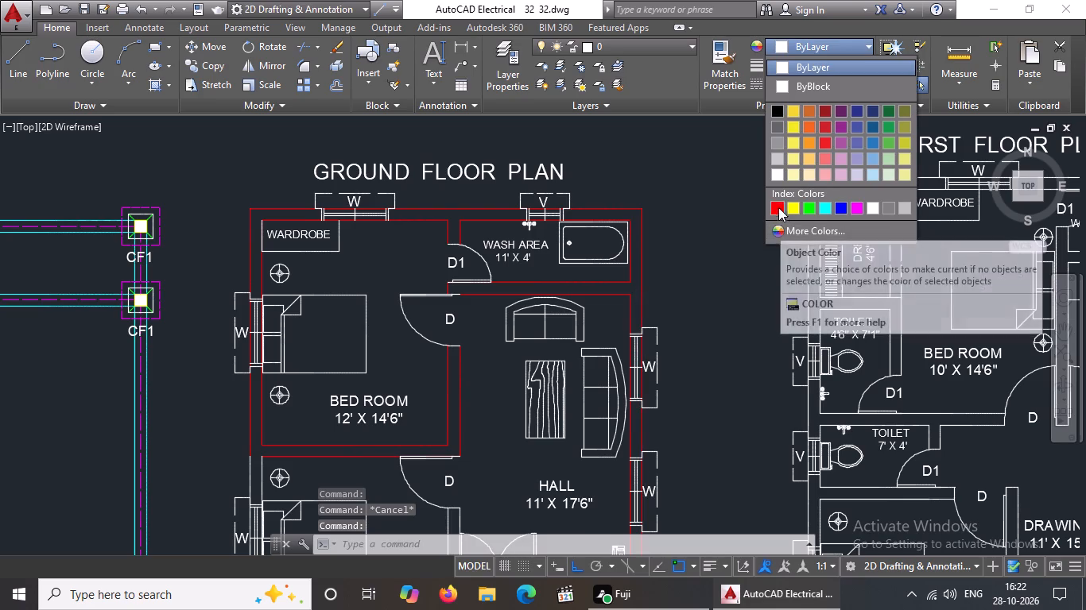
{"action": "left_click", "coordinate": [778, 206]}
{"action": "scroll", "coordinate": [673, 257], "scroll_direction": "down", "scroll_amount": 2}
{"action": "key", "text": "Escape"}
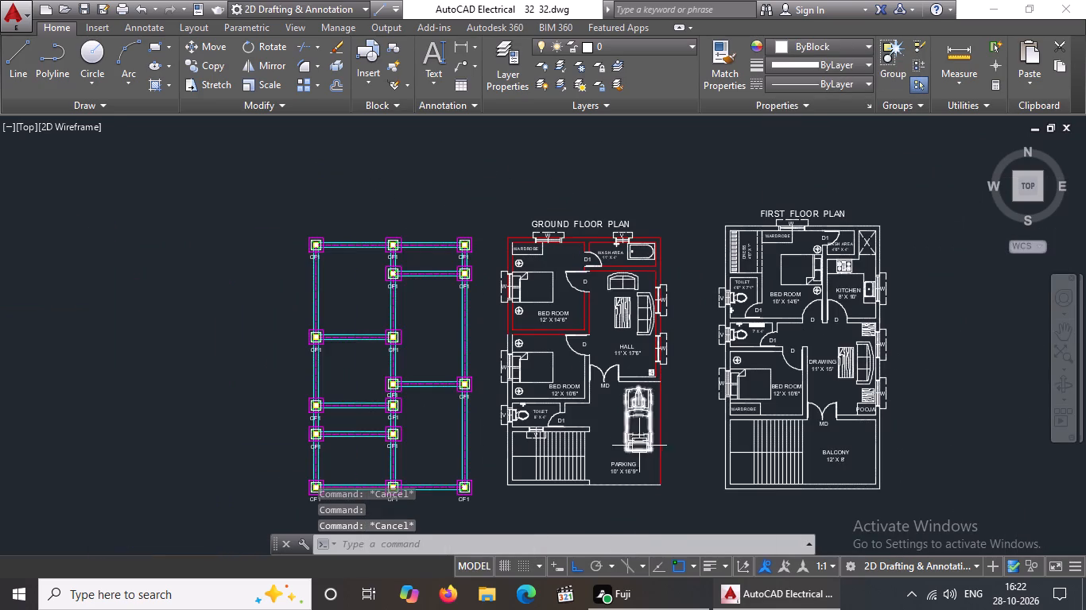
Change both lines of the hall's bottom wall, between door MD and the right outer wall, to Red.
{"action": "scroll", "coordinate": [647, 403], "scroll_direction": "up", "scroll_amount": 3}
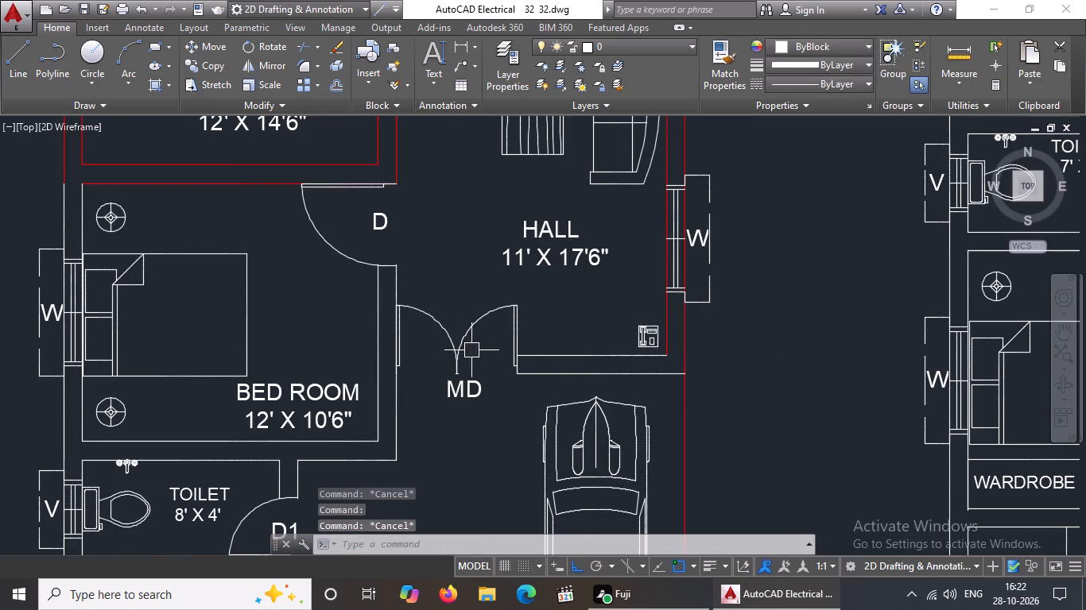
{"action": "left_click", "coordinate": [497, 342]}
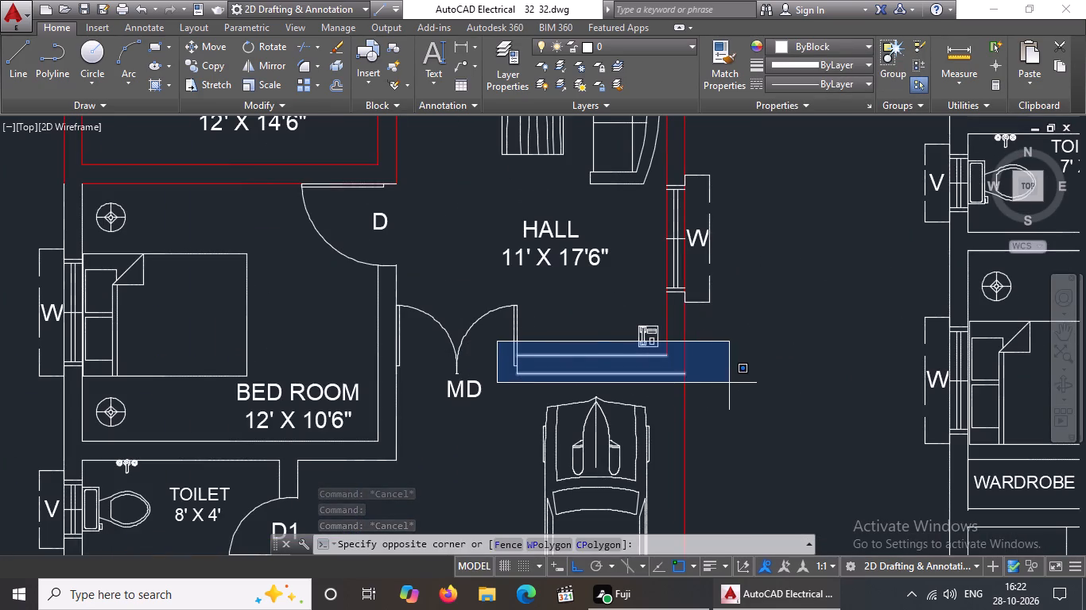
{"action": "left_click", "coordinate": [730, 383]}
{"action": "left_click", "coordinate": [803, 38]}
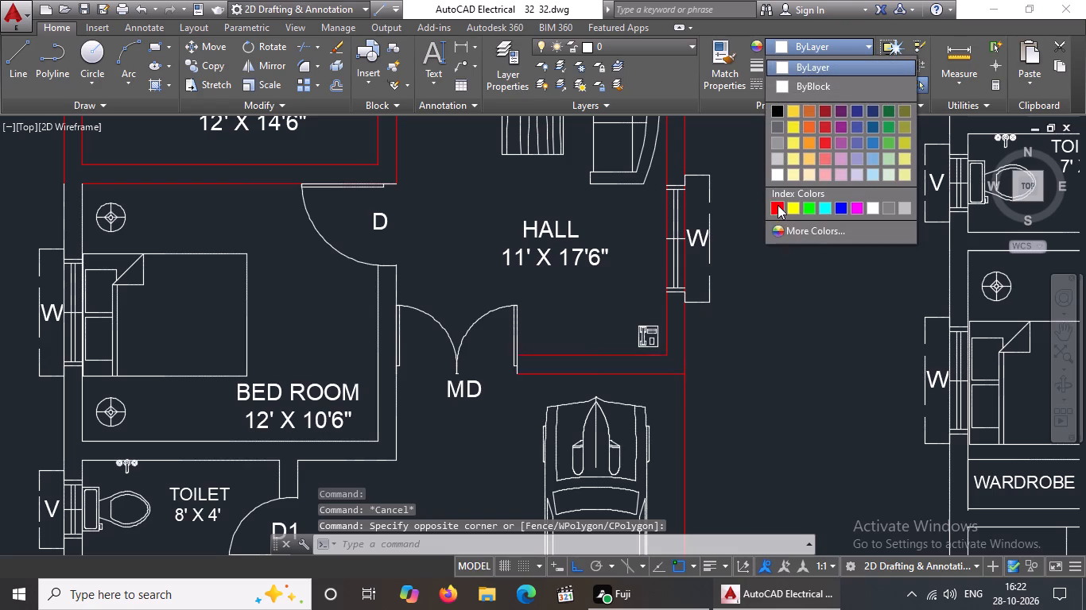
{"action": "left_click", "coordinate": [778, 204]}
{"action": "key", "text": "Escape"}
Change the inner right wall line of the ground floor's 12' X 10'6" bed room to Red.
{"action": "scroll", "coordinate": [700, 253], "scroll_direction": "down", "scroll_amount": 2}
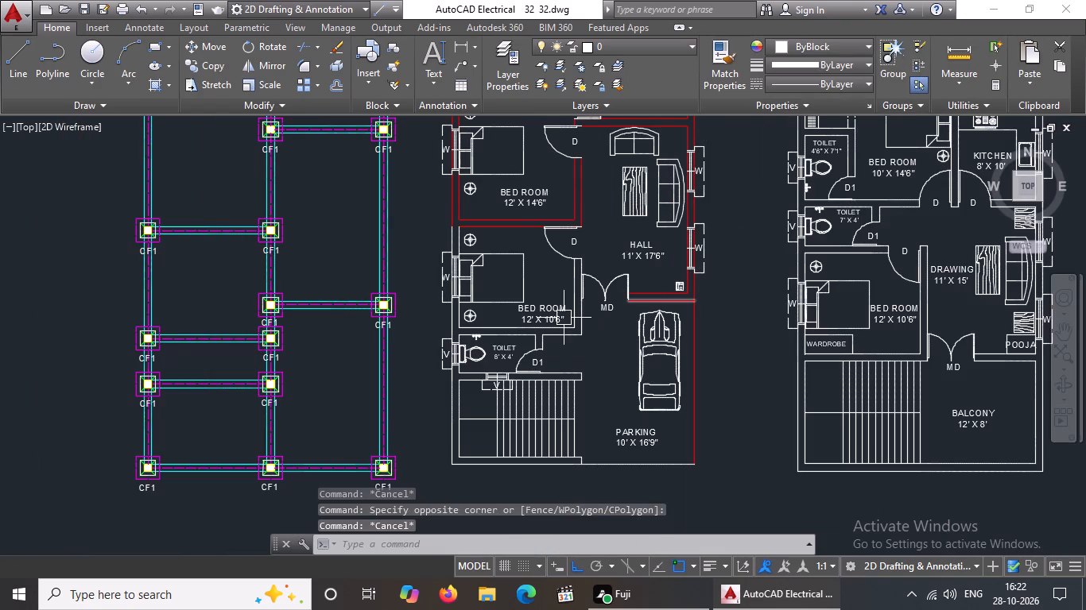
{"action": "scroll", "coordinate": [586, 310], "scroll_direction": "up", "scroll_amount": 1}
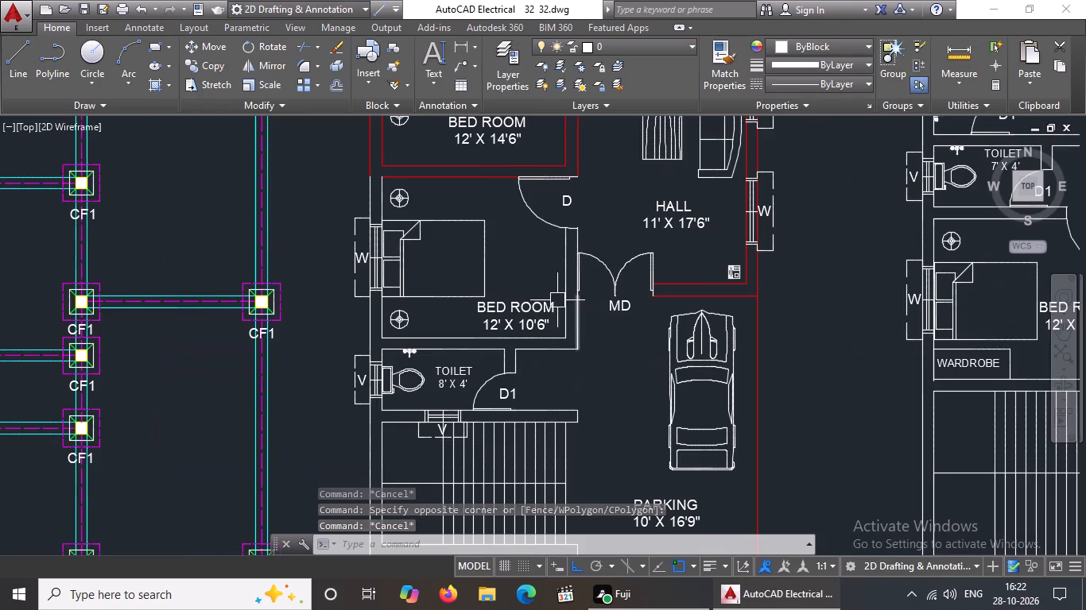
{"action": "left_click", "coordinate": [560, 268]}
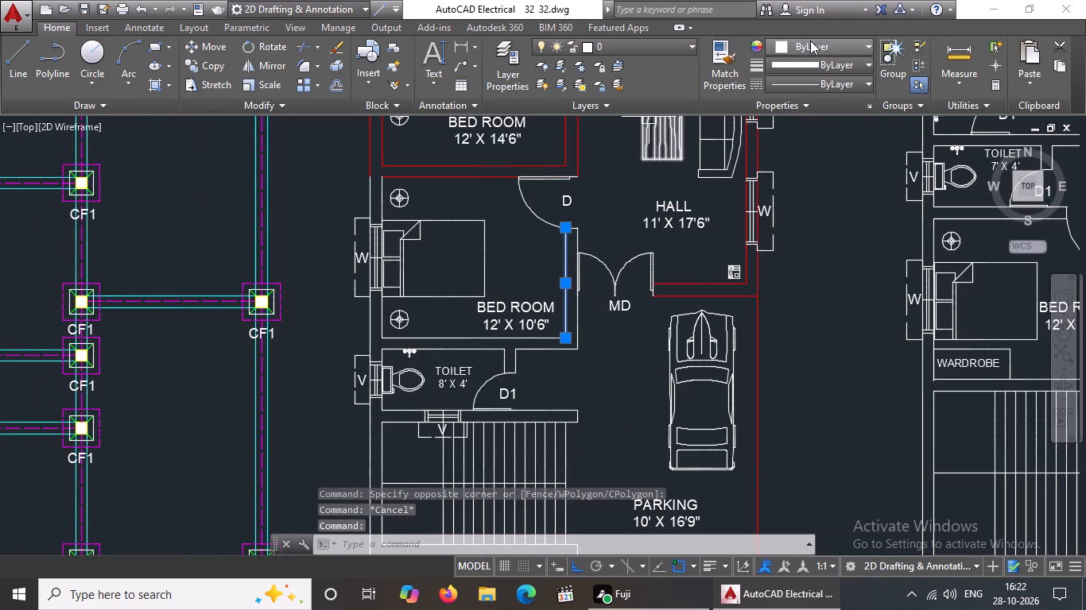
{"action": "left_click", "coordinate": [810, 41]}
{"action": "left_click", "coordinate": [774, 205]}
{"action": "key", "text": "Escape"}
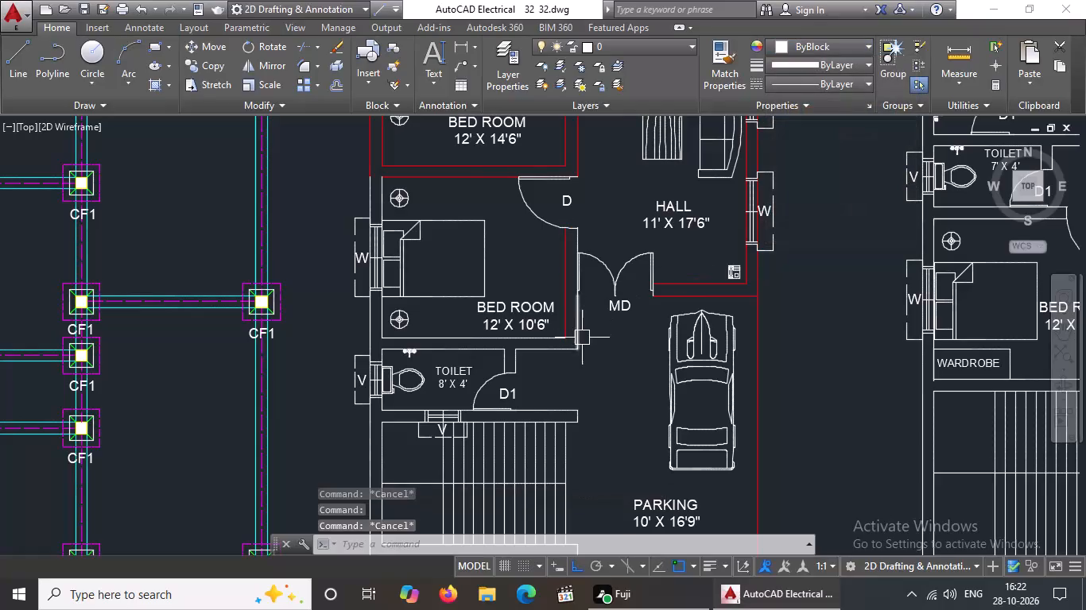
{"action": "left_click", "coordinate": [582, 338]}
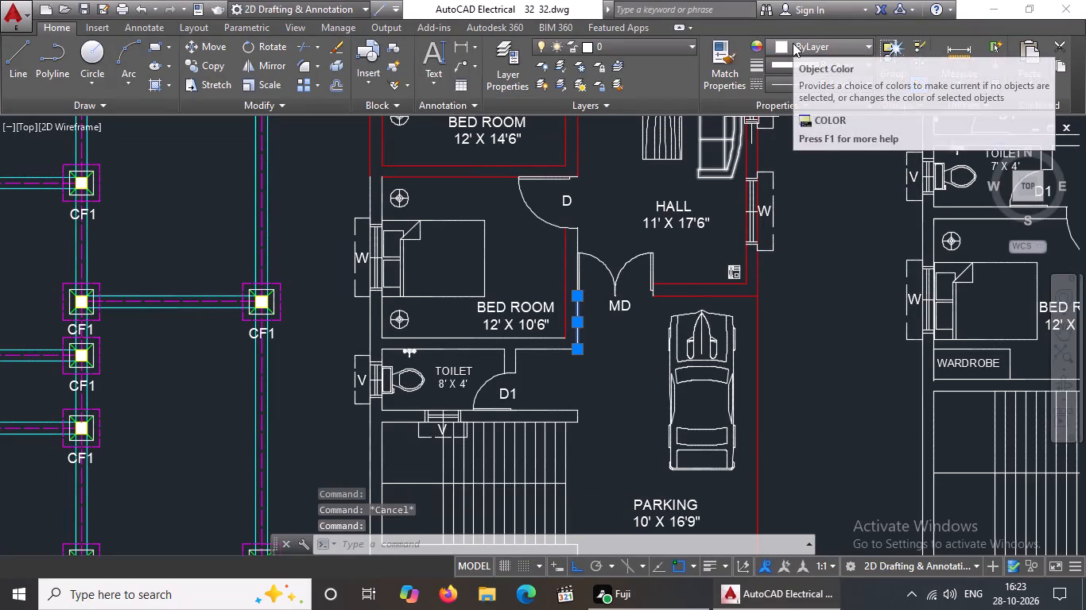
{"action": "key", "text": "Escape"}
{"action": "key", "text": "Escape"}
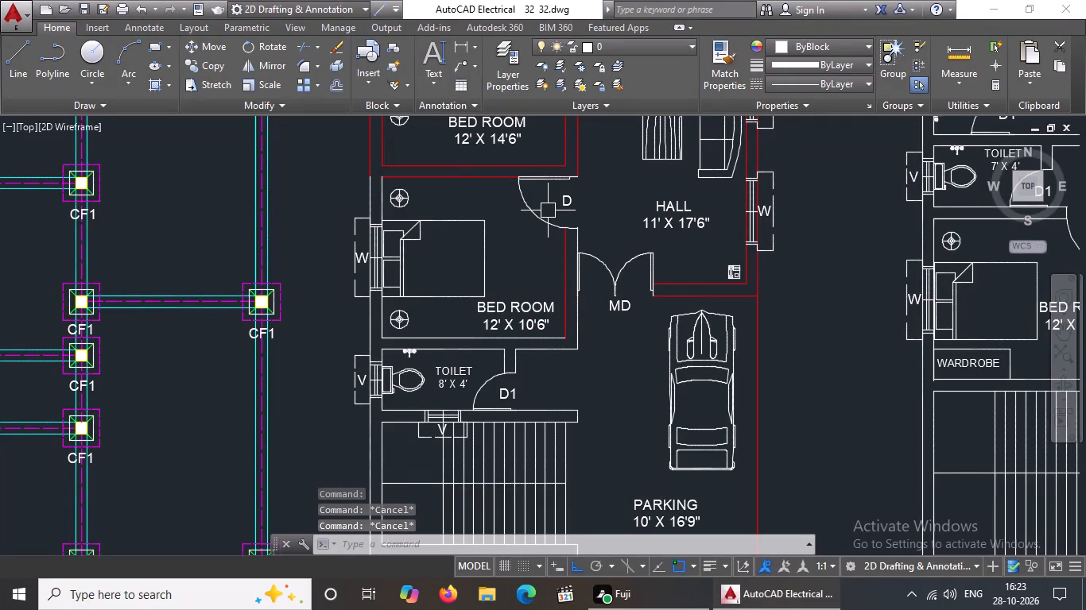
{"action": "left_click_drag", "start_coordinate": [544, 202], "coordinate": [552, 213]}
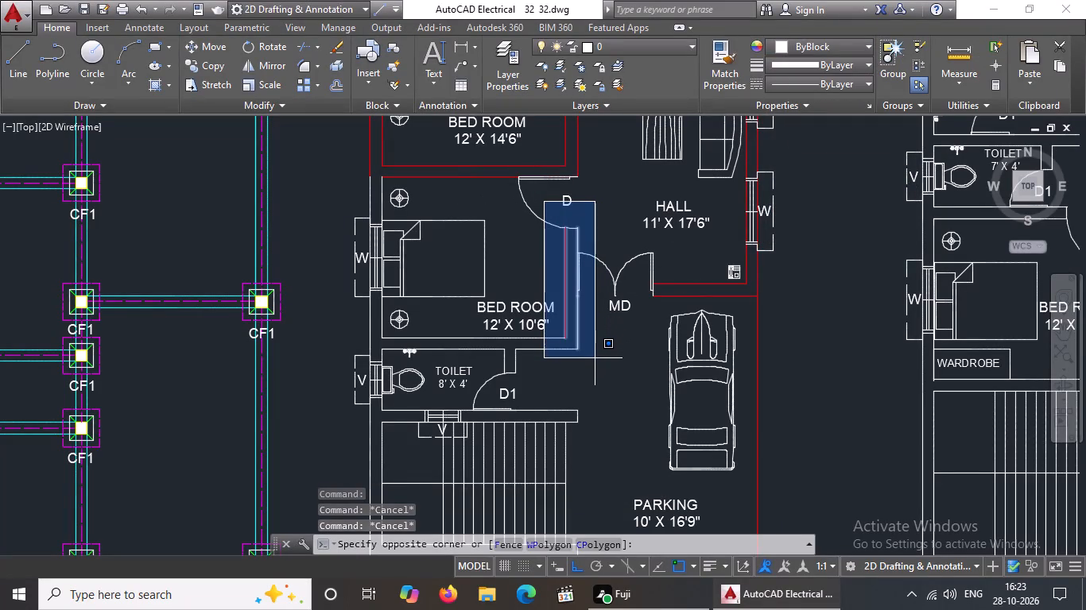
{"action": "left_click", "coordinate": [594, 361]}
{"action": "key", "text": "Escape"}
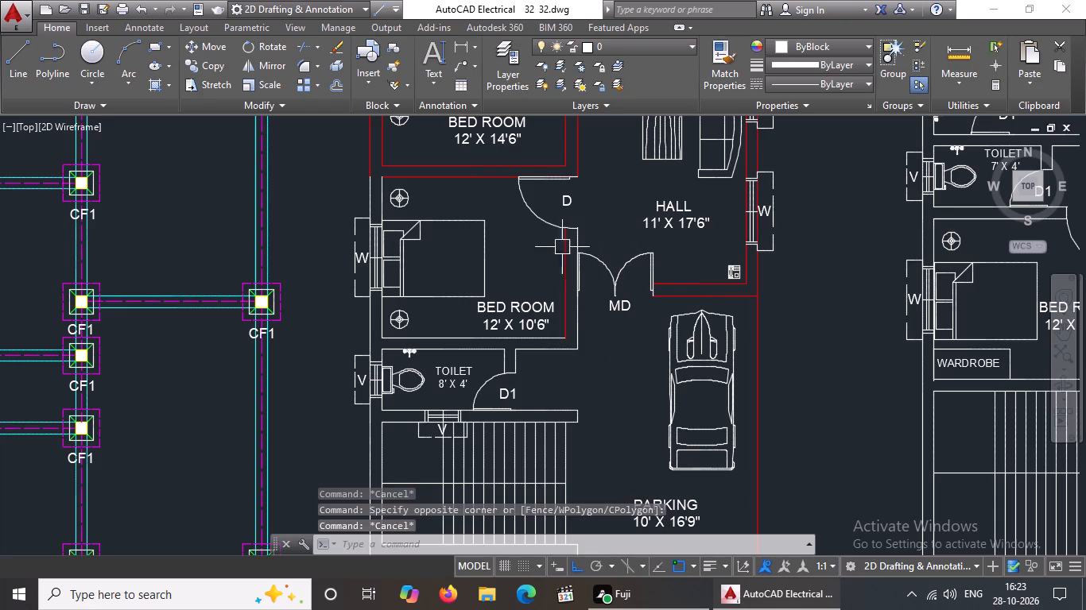
Change the remaining lines of the 12' X 10'6" bed room's right wall, beside door MD, to Red.
{"action": "left_click", "coordinate": [550, 211]}
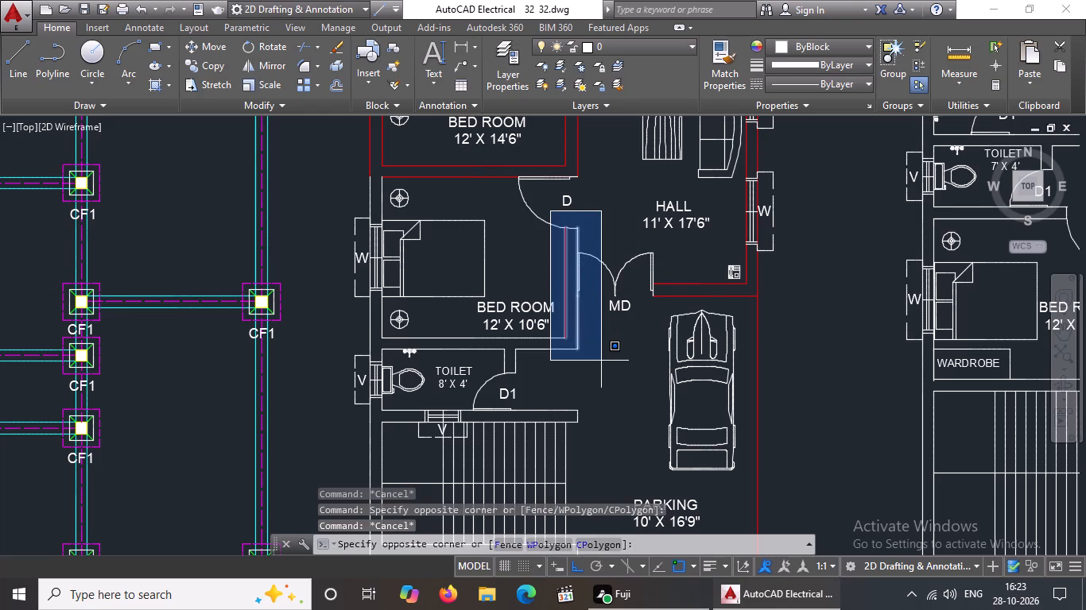
{"action": "left_click", "coordinate": [601, 362]}
{"action": "left_click", "coordinate": [839, 37]}
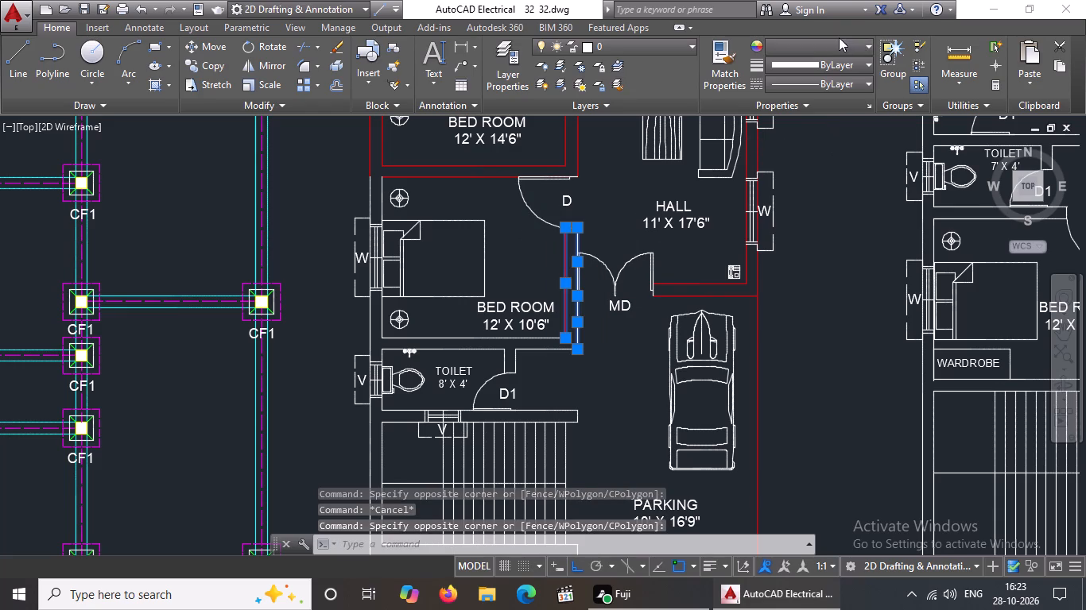
{"action": "left_click", "coordinate": [810, 48]}
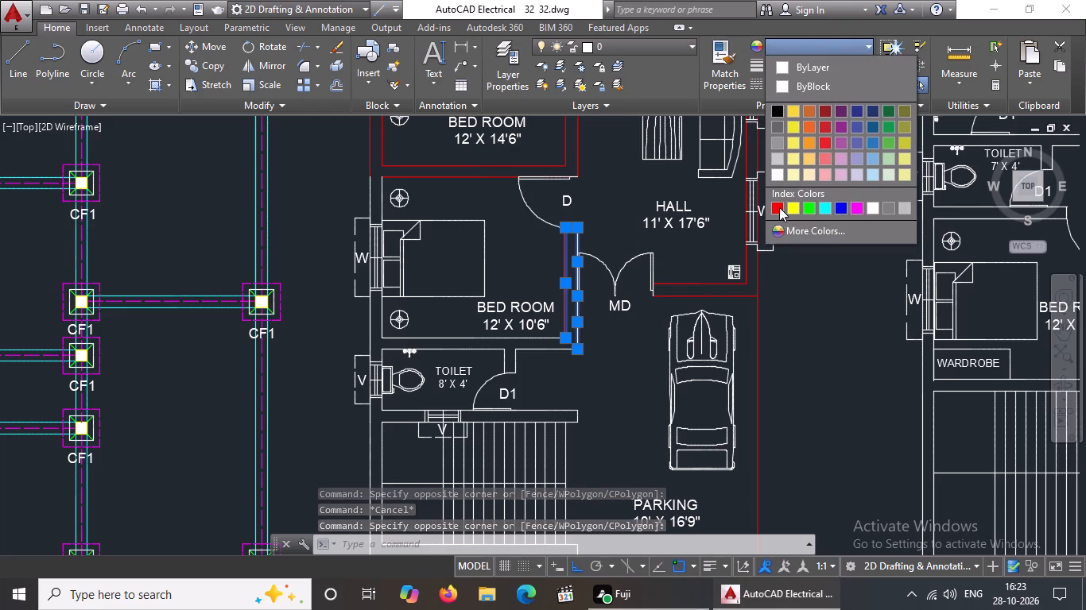
{"action": "left_click", "coordinate": [777, 203]}
{"action": "key", "text": "Escape"}
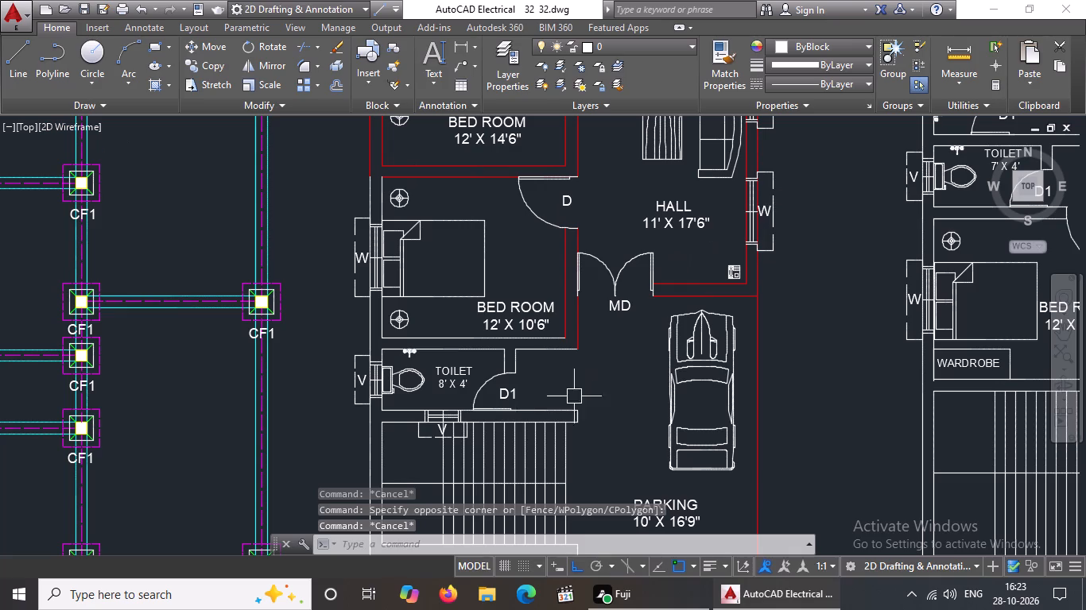
Change the outer and inner left wall lines of the 12' X 10'6" bed room to Red.
{"action": "left_click", "coordinate": [370, 195]}
{"action": "left_click", "coordinate": [851, 48]}
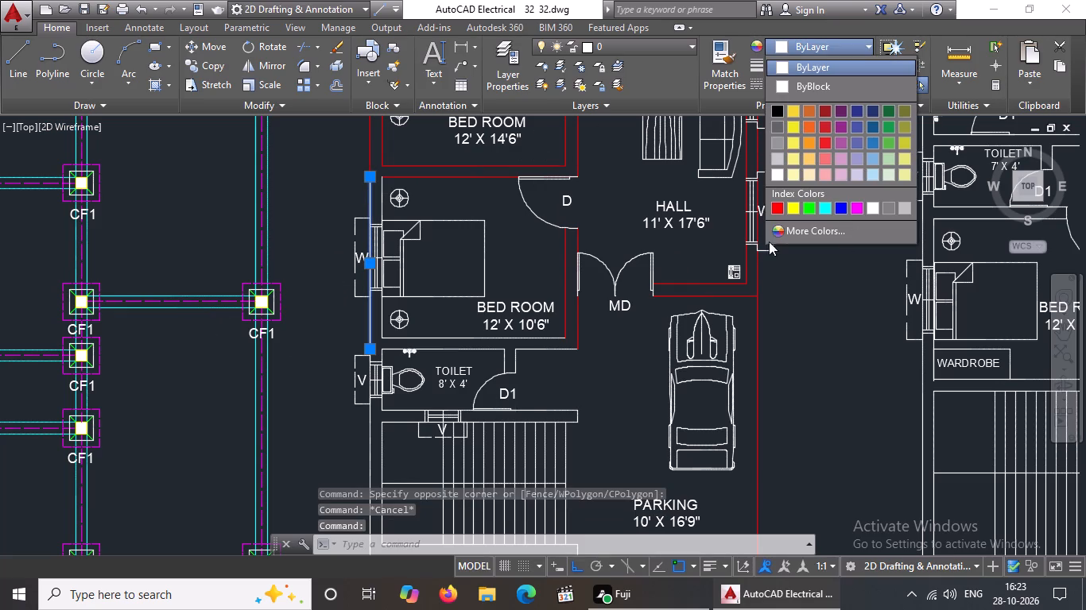
{"action": "left_click", "coordinate": [773, 203]}
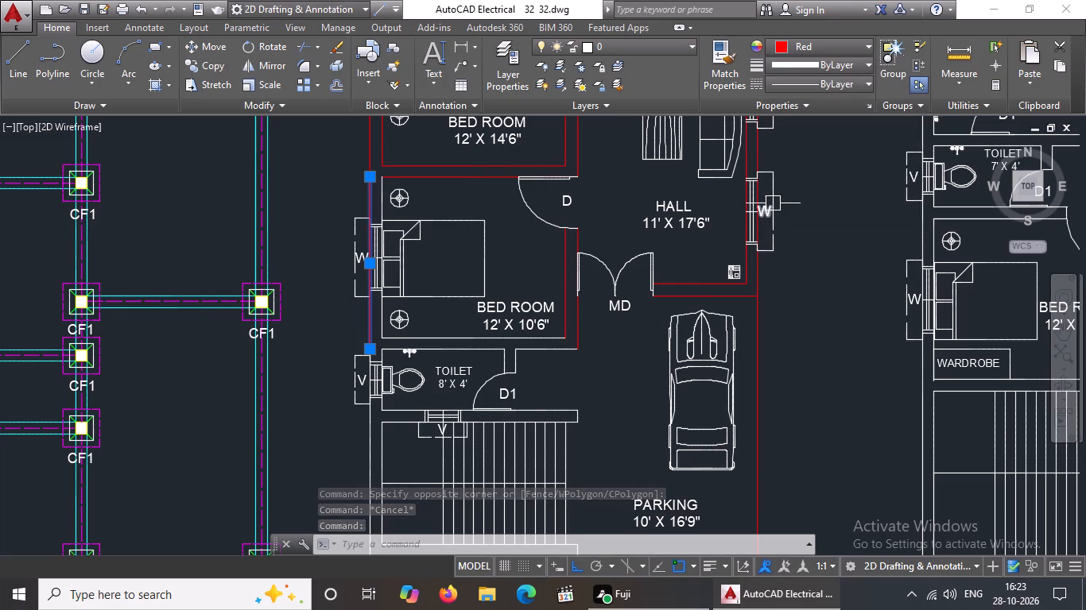
{"action": "scroll", "coordinate": [375, 319], "scroll_direction": "up", "scroll_amount": 1}
{"action": "left_click", "coordinate": [380, 313]}
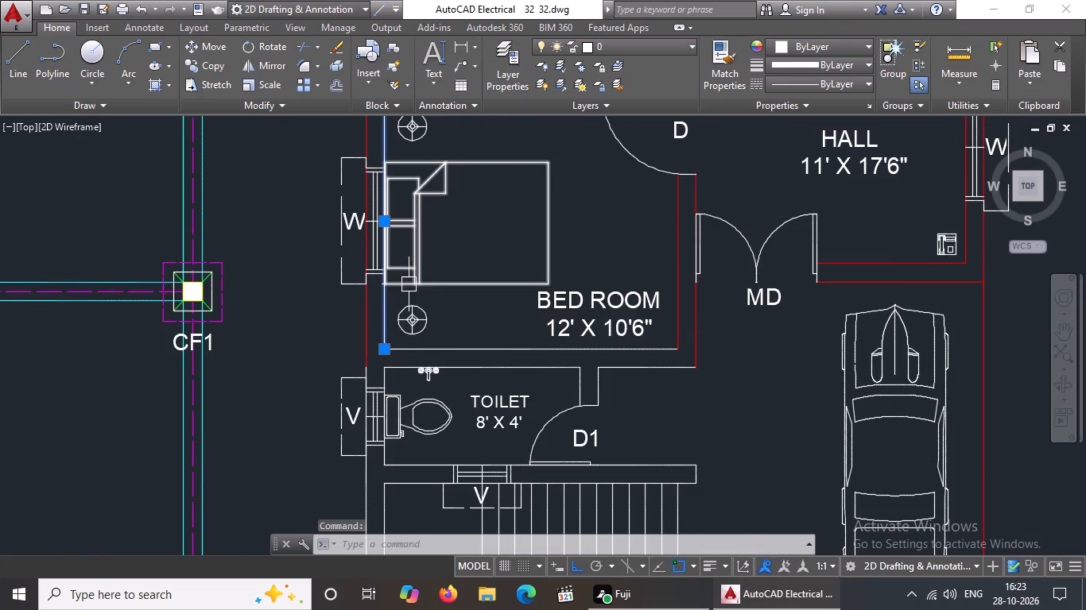
{"action": "left_click", "coordinate": [806, 41]}
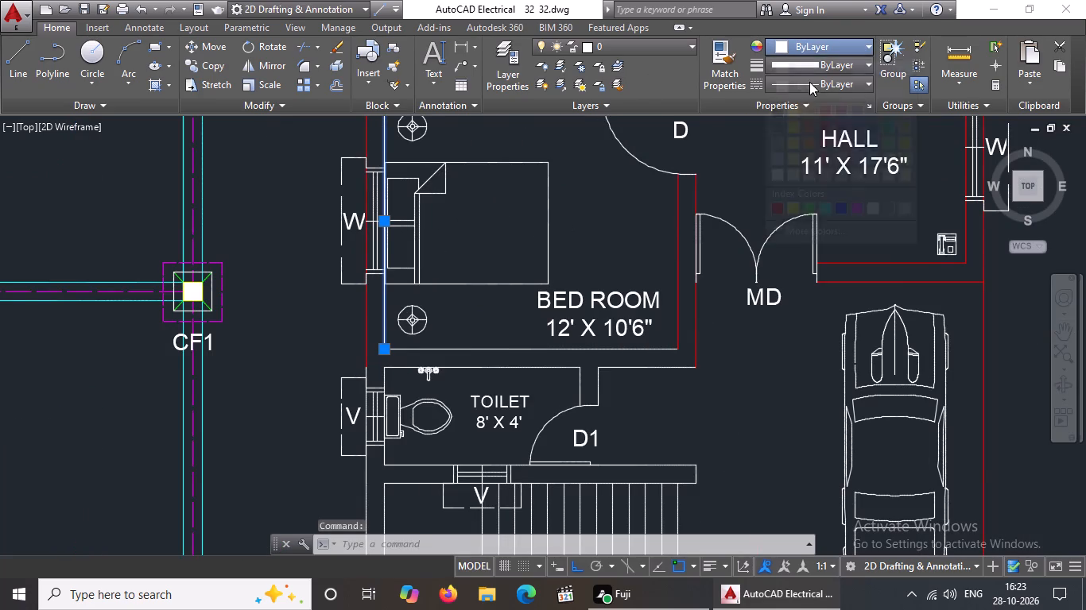
{"action": "left_click", "coordinate": [774, 204]}
{"action": "key", "text": "Escape"}
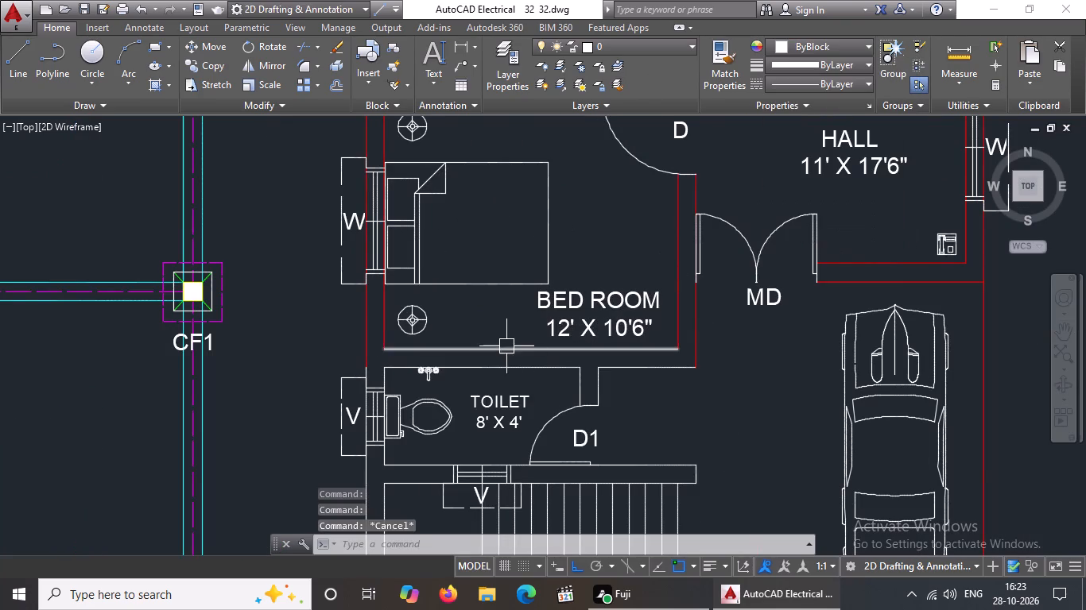
Change the lower wall lines of the 12' X 10'6" bed room, including both segments facing the toilet and door D1, to Red.
{"action": "left_click", "coordinate": [503, 347]}
{"action": "left_click", "coordinate": [831, 46]}
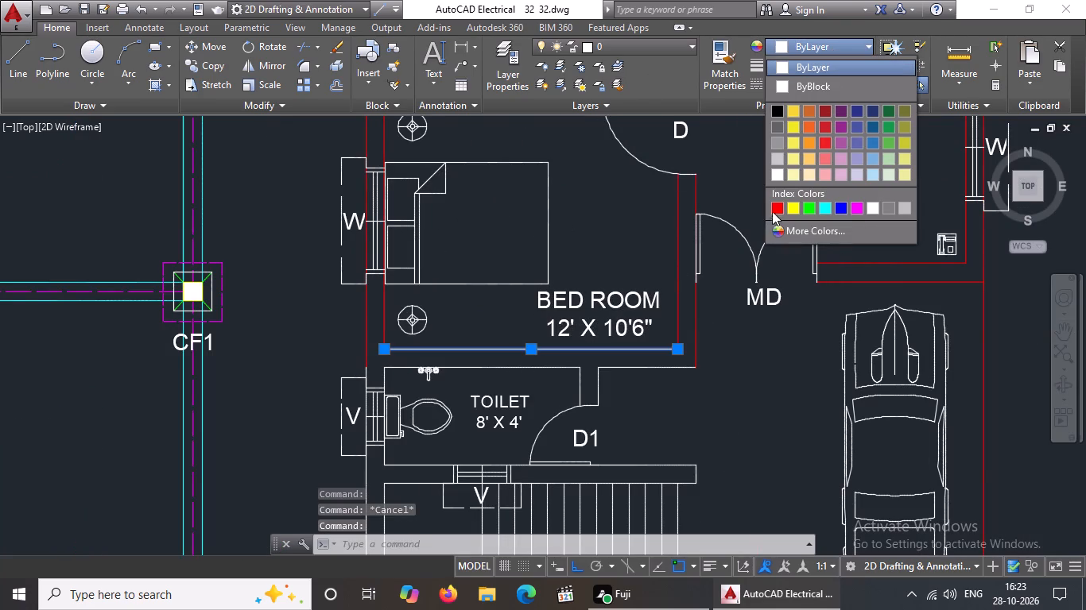
{"action": "left_click", "coordinate": [775, 205]}
{"action": "key", "text": "Escape"}
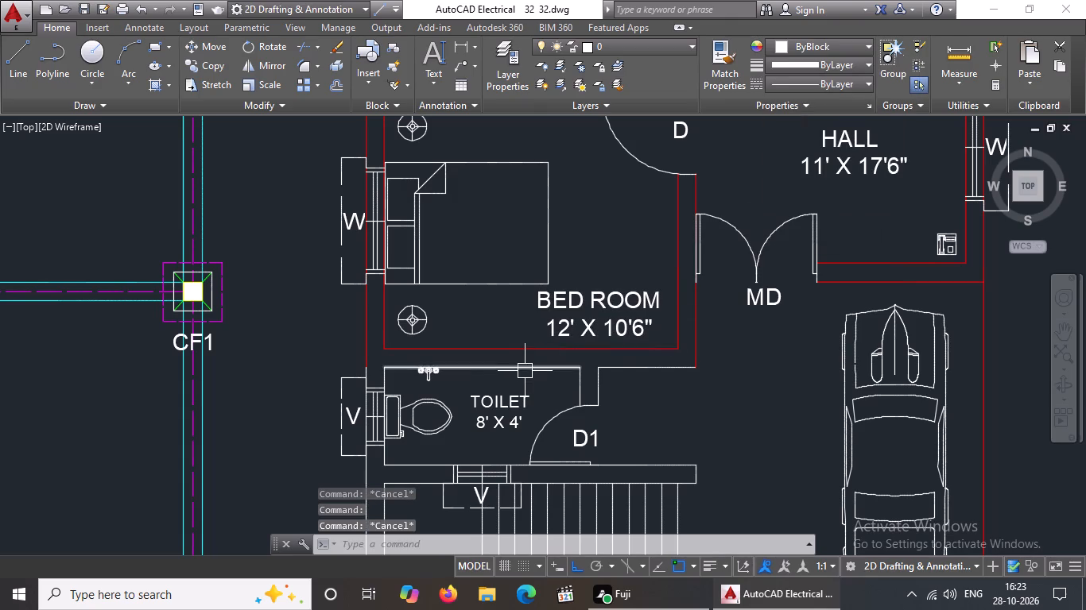
{"action": "left_click", "coordinate": [525, 371]}
{"action": "left_click", "coordinate": [794, 44]}
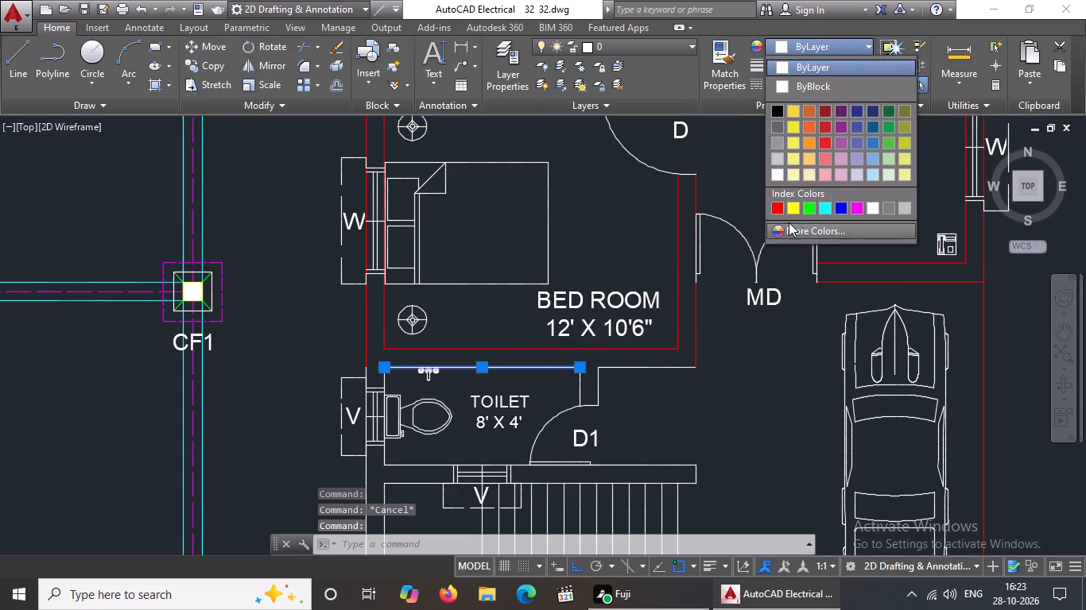
{"action": "left_click", "coordinate": [776, 207]}
{"action": "key", "text": "Escape"}
{"action": "left_click", "coordinate": [657, 367]}
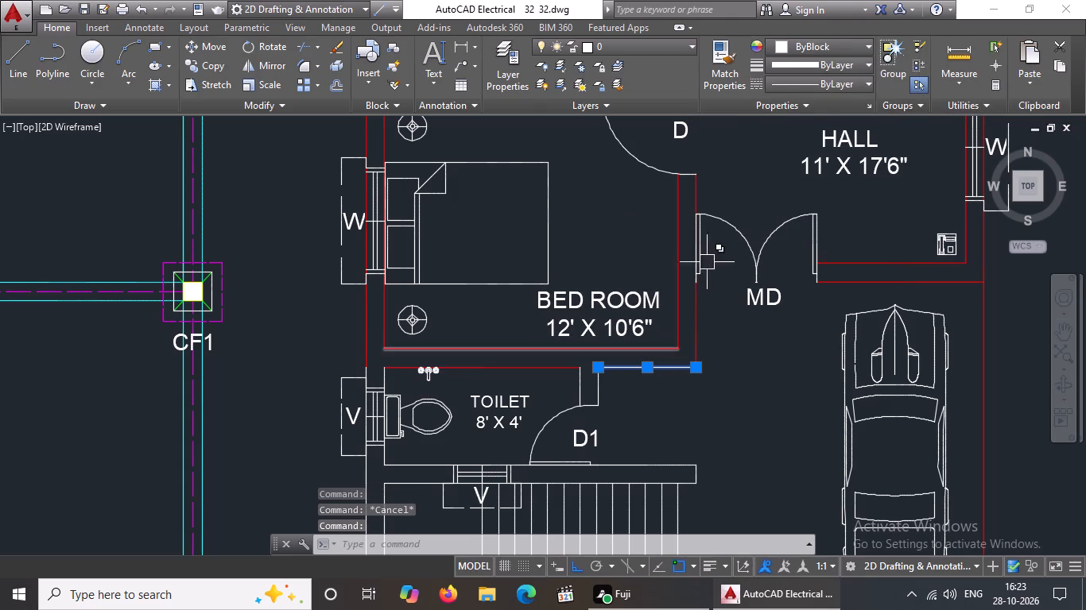
{"action": "left_click", "coordinate": [820, 44]}
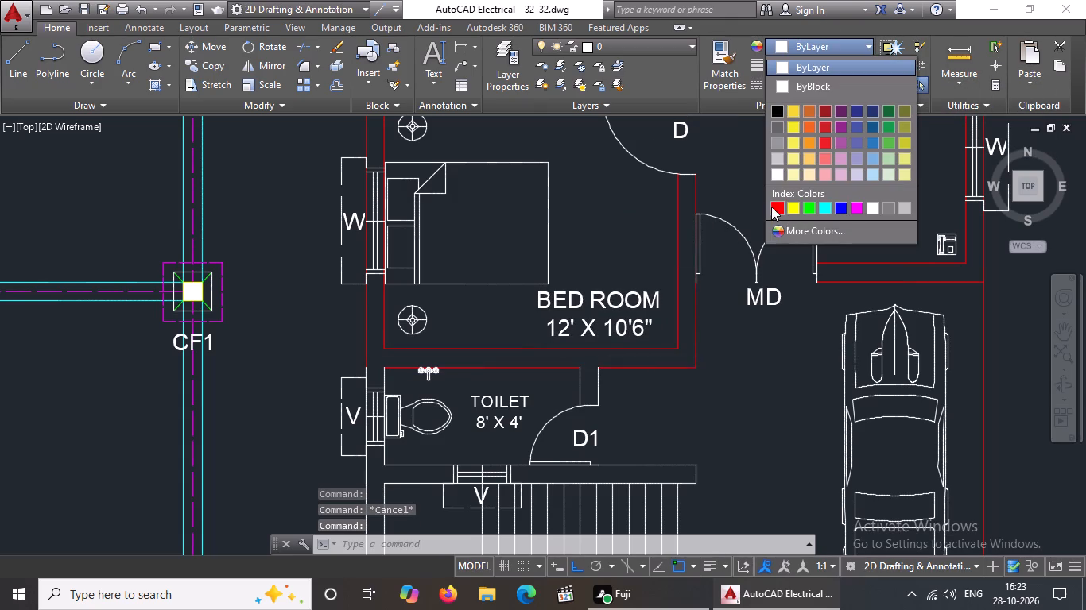
{"action": "left_click", "coordinate": [776, 204]}
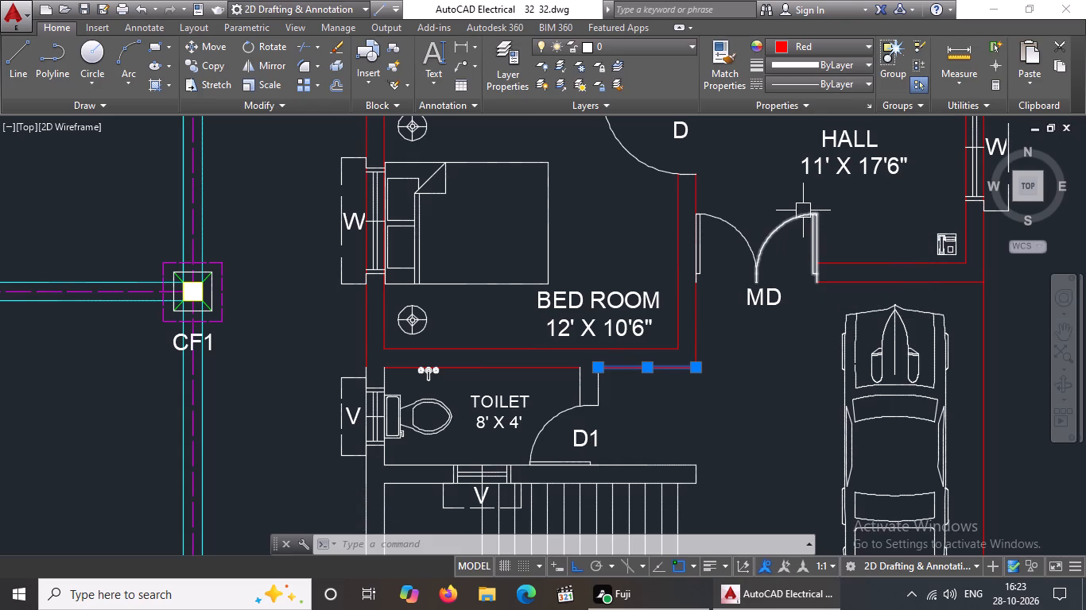
{"action": "key", "text": "Escape"}
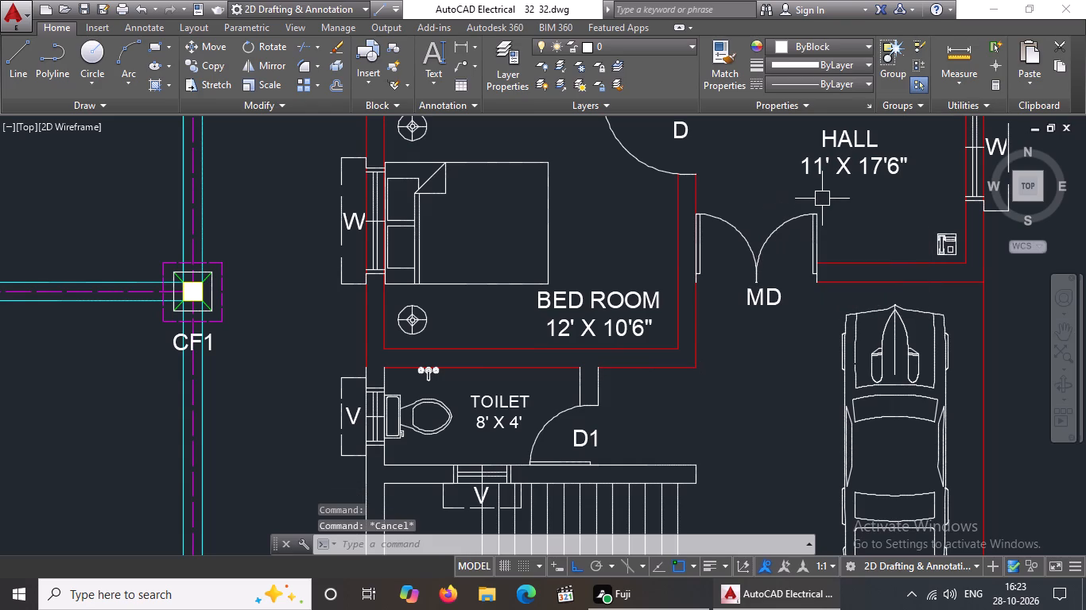
{"action": "key", "text": "Escape"}
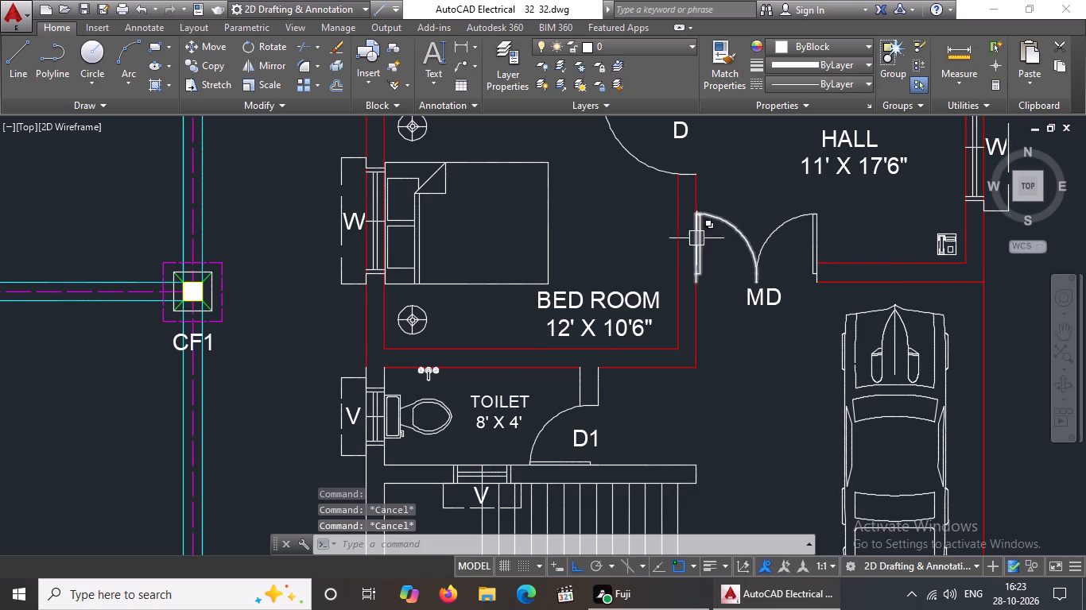
Change the inner left wall line of the ground floor's 8' X 4' toilet to Red.
{"action": "scroll", "coordinate": [687, 268], "scroll_direction": "down", "scroll_amount": 1}
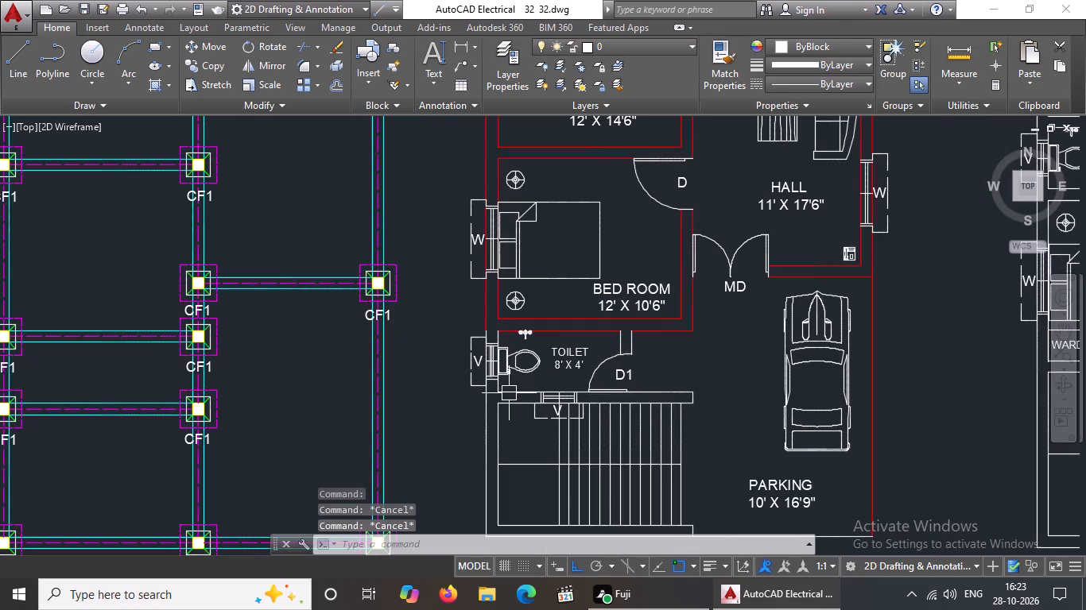
{"action": "scroll", "coordinate": [510, 395], "scroll_direction": "up", "scroll_amount": 3}
{"action": "left_click", "coordinate": [443, 360]}
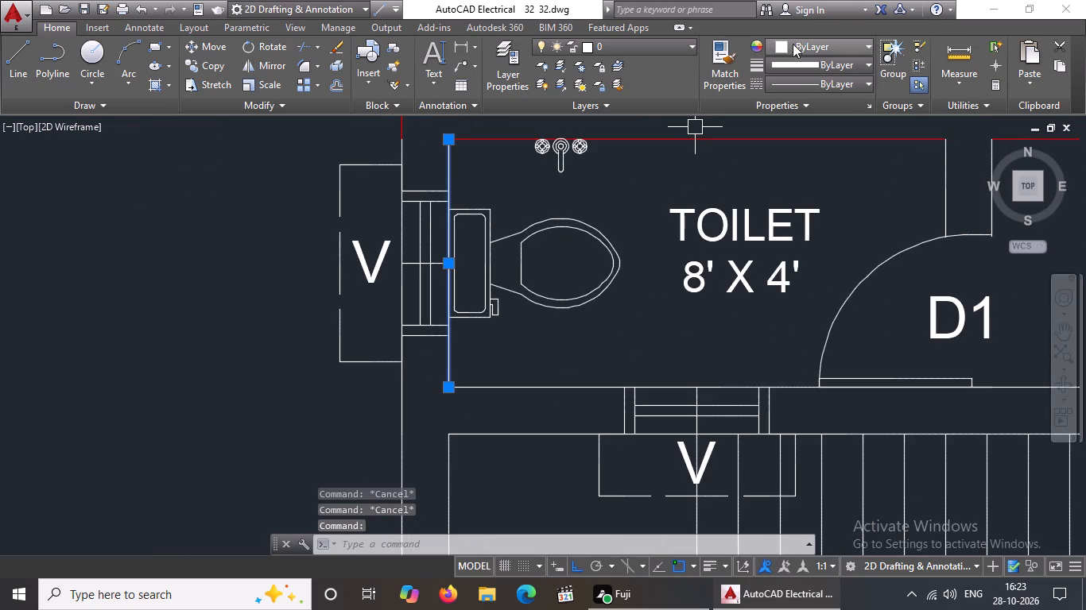
{"action": "left_click", "coordinate": [793, 43]}
{"action": "left_click", "coordinate": [778, 201]}
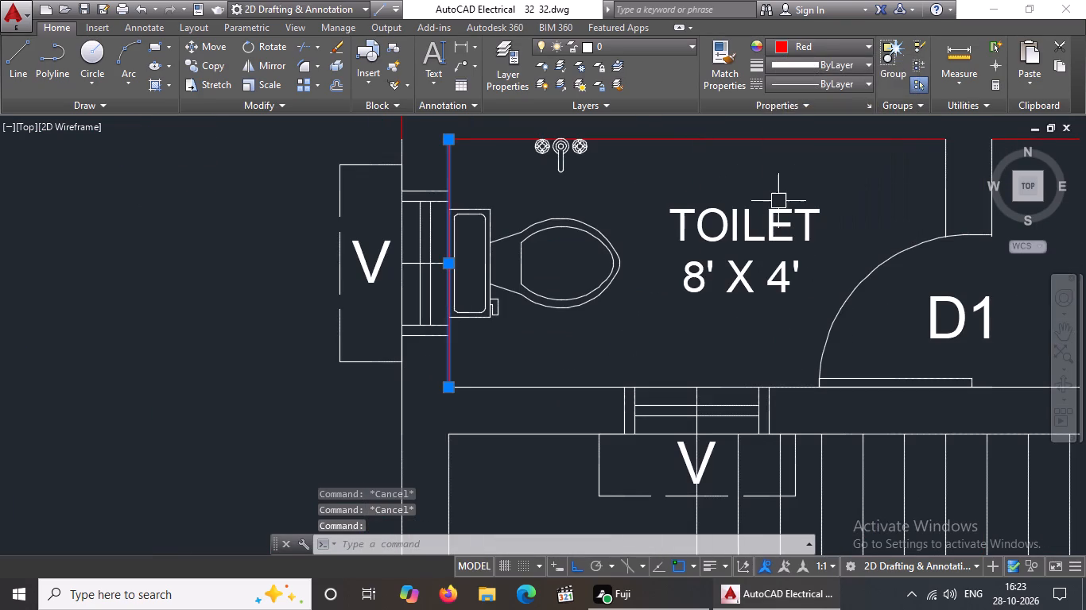
{"action": "key", "text": "Escape"}
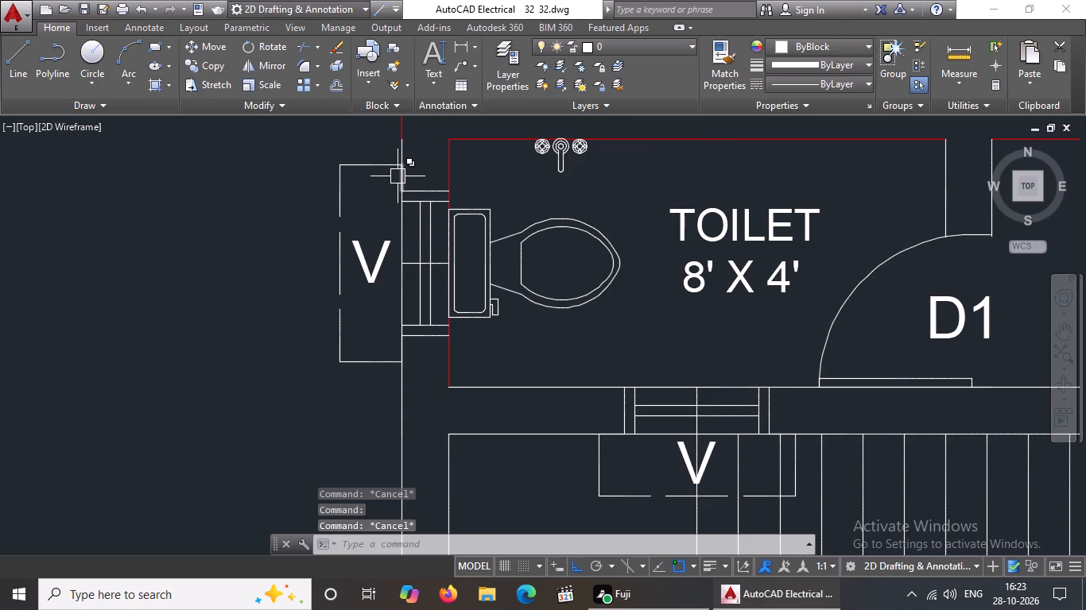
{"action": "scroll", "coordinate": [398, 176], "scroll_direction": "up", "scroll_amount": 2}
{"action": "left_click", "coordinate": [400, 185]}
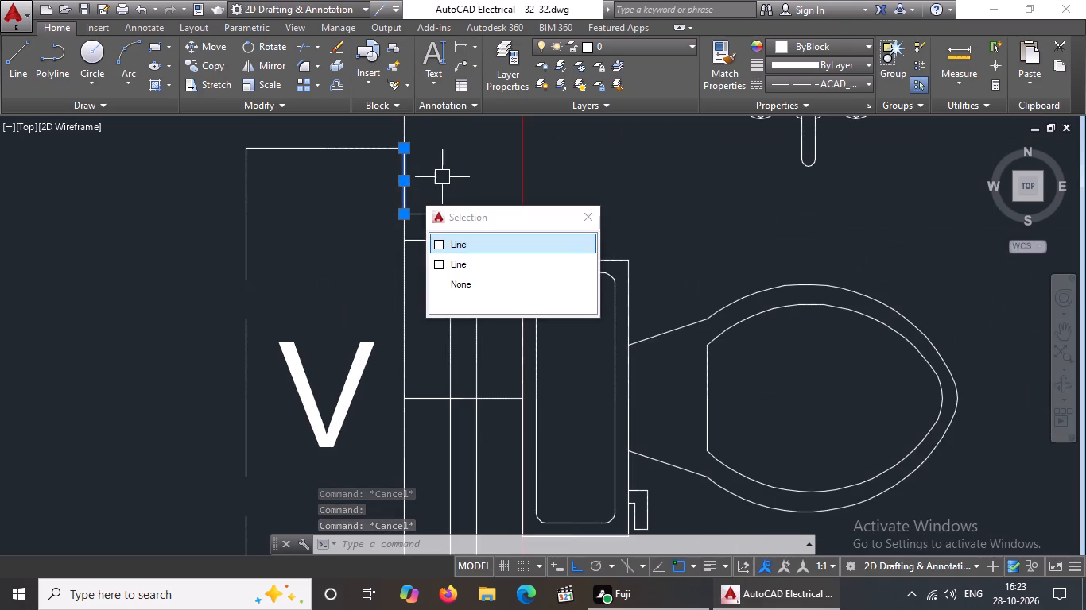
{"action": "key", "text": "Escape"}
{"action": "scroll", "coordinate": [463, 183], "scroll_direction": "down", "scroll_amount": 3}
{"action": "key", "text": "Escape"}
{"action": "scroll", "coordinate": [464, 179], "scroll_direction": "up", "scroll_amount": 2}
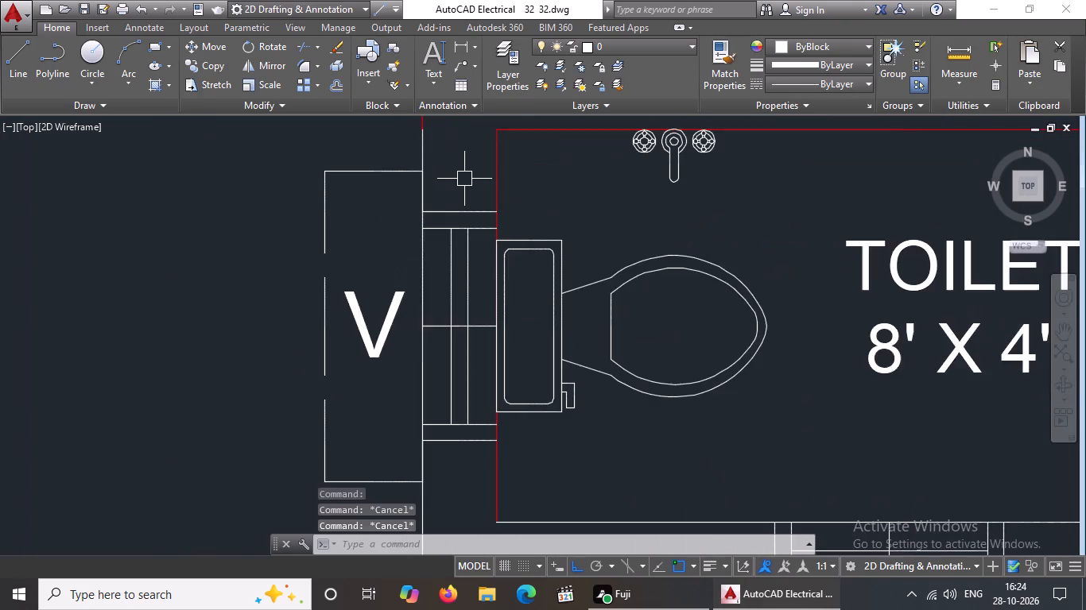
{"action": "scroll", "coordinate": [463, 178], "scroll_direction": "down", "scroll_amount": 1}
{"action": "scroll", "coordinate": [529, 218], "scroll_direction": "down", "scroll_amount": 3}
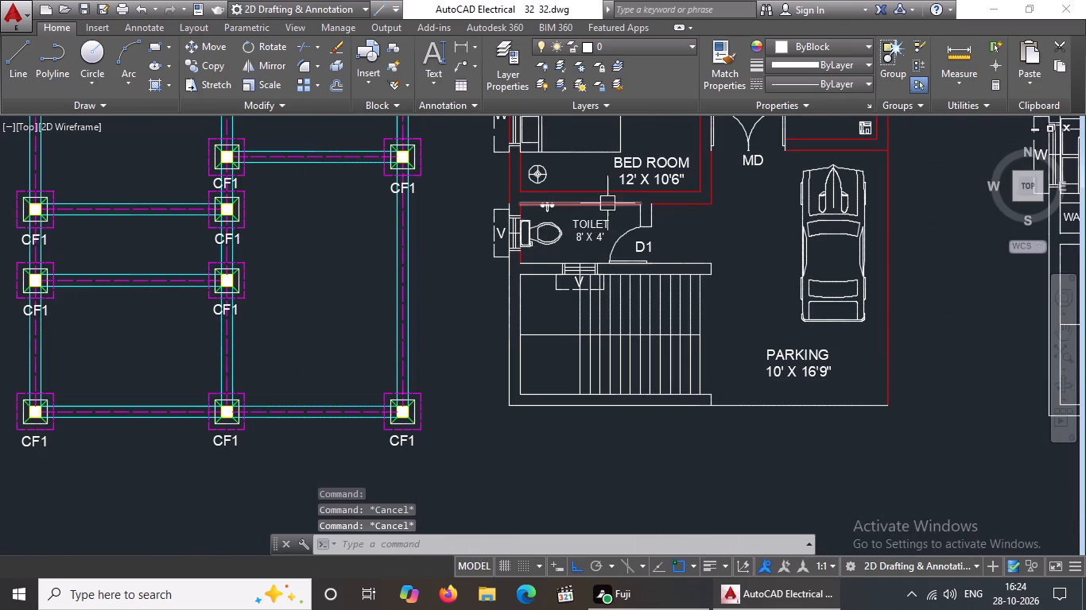
Change both lines of the short wall above the toilet's door D1 to Red.
{"action": "scroll", "coordinate": [643, 214], "scroll_direction": "up", "scroll_amount": 3}
{"action": "left_click_drag", "start_coordinate": [611, 166], "coordinate": [613, 169]}
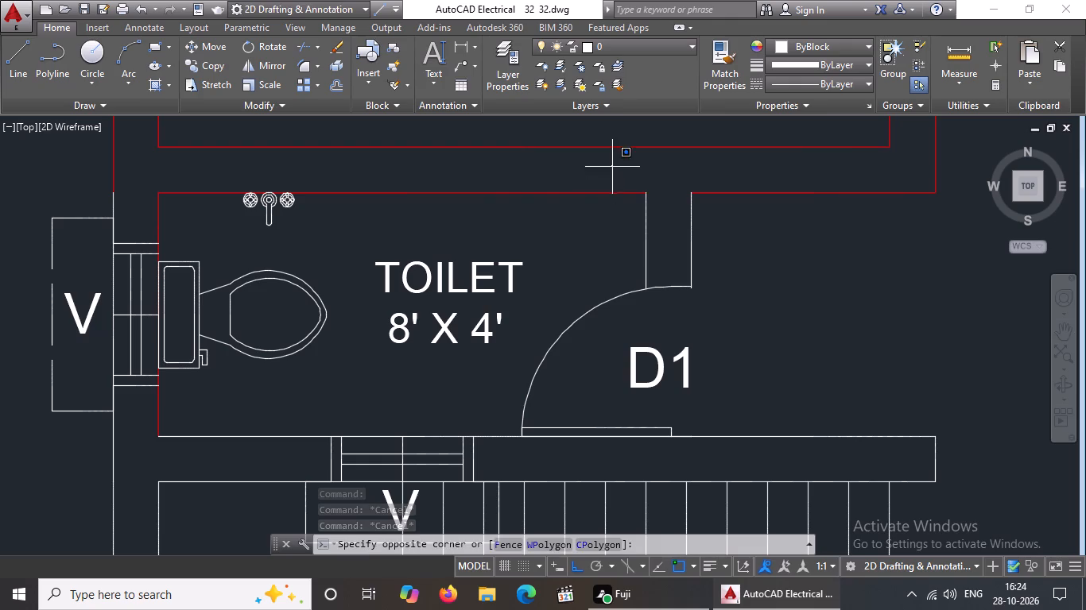
{"action": "left_click_drag", "start_coordinate": [613, 169], "coordinate": [618, 183]}
{"action": "left_click", "coordinate": [739, 313]}
{"action": "left_click", "coordinate": [840, 47]}
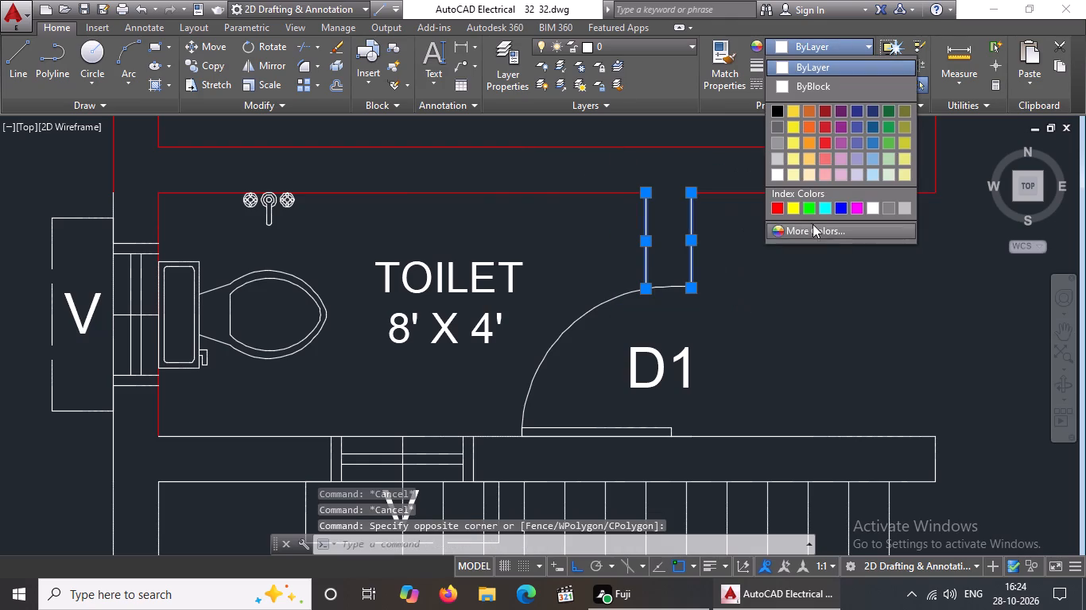
{"action": "left_click", "coordinate": [778, 205]}
{"action": "key", "text": "Escape"}
Change the outer left wall line beside the 8' X 4' toilet to Red.
{"action": "scroll", "coordinate": [726, 295], "scroll_direction": "down", "scroll_amount": 2}
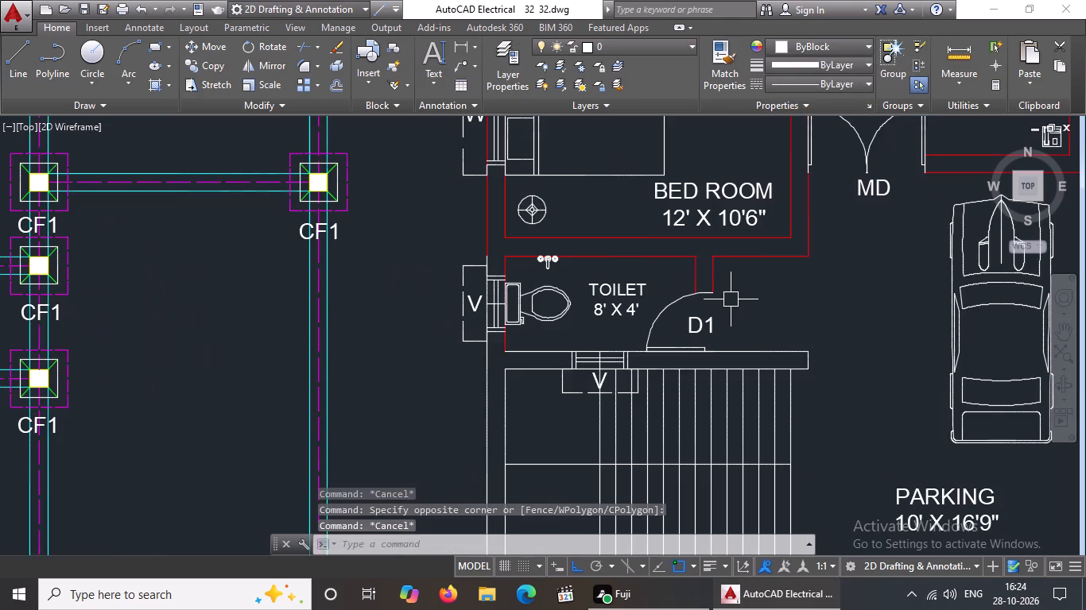
{"action": "scroll", "coordinate": [779, 319], "scroll_direction": "down", "scroll_amount": 3}
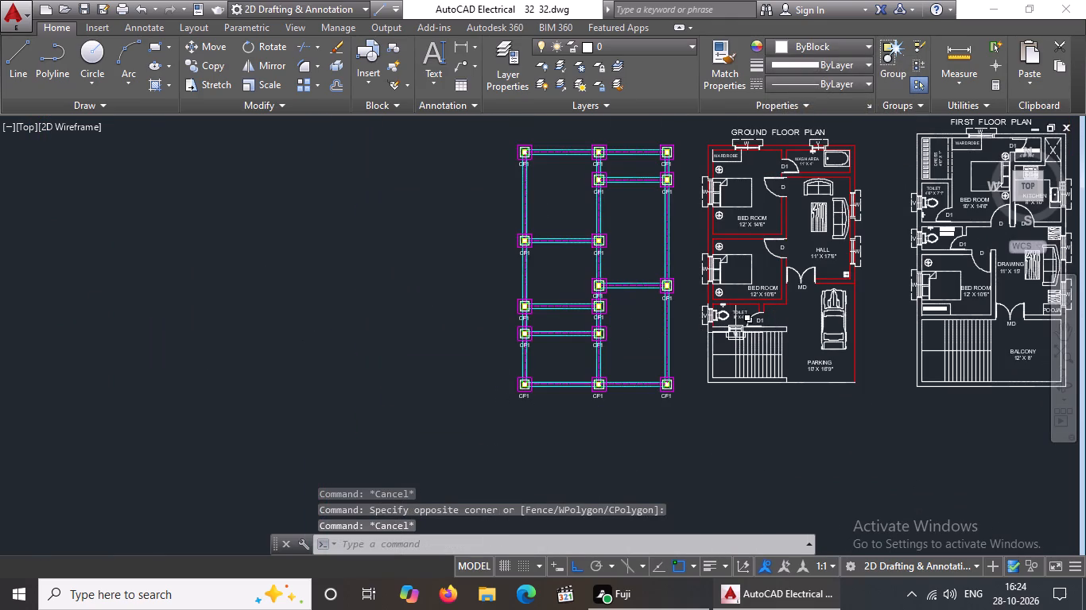
{"action": "key", "text": "Escape"}
{"action": "scroll", "coordinate": [732, 336], "scroll_direction": "up", "scroll_amount": 4}
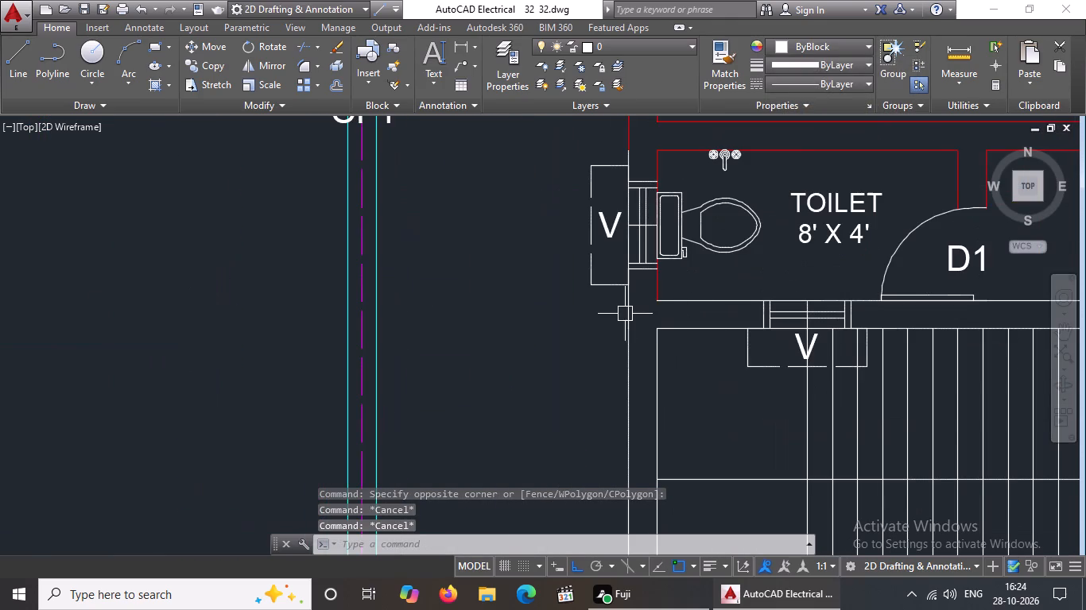
{"action": "left_click", "coordinate": [636, 316]}
{"action": "left_click", "coordinate": [621, 318]}
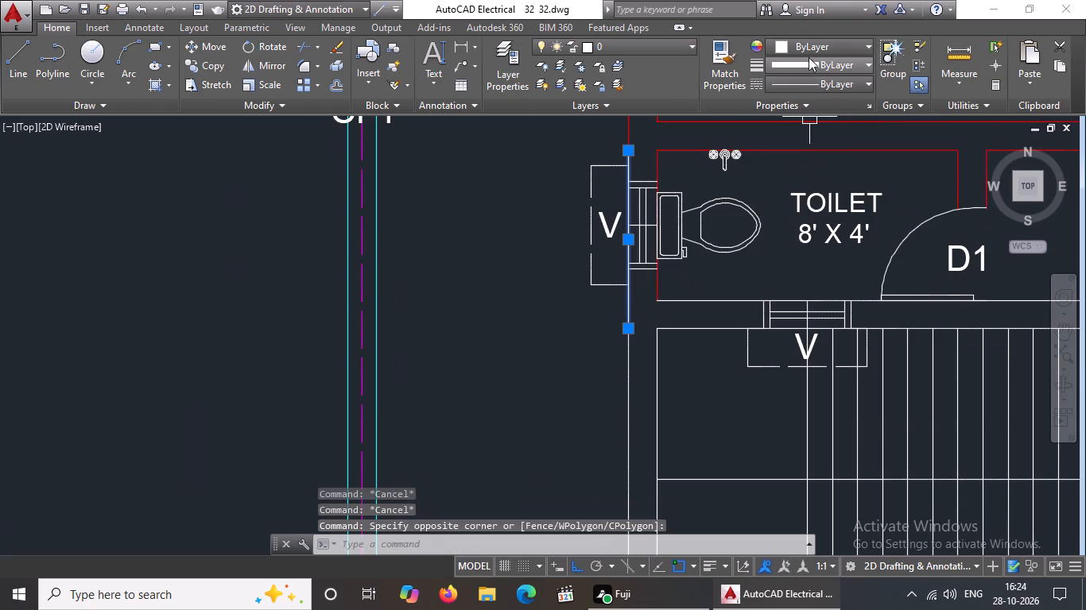
{"action": "left_click", "coordinate": [807, 47]}
{"action": "left_click", "coordinate": [777, 208]}
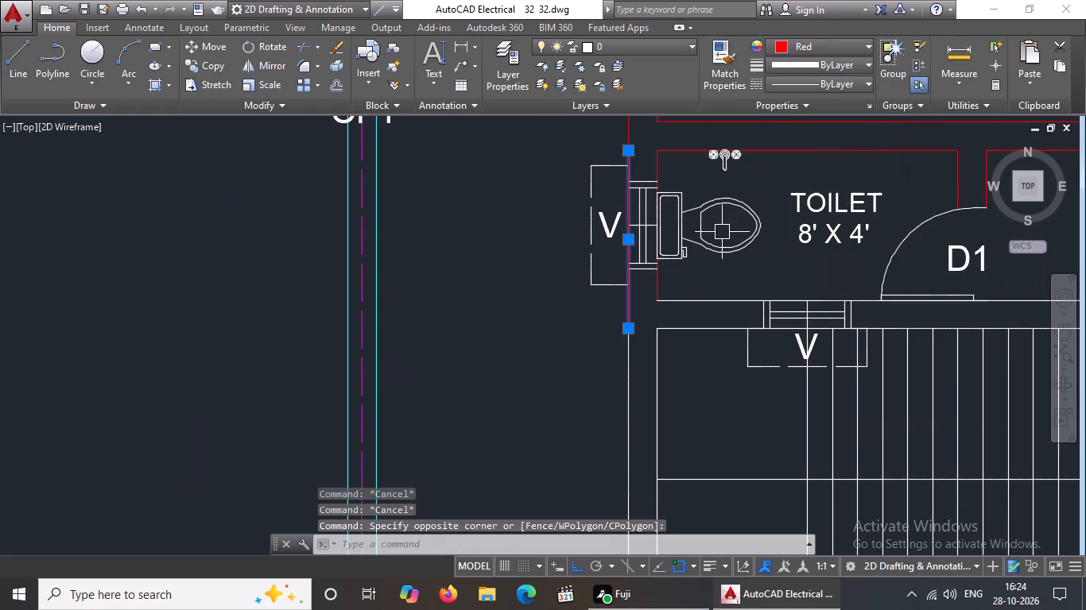
{"action": "key", "text": "Escape"}
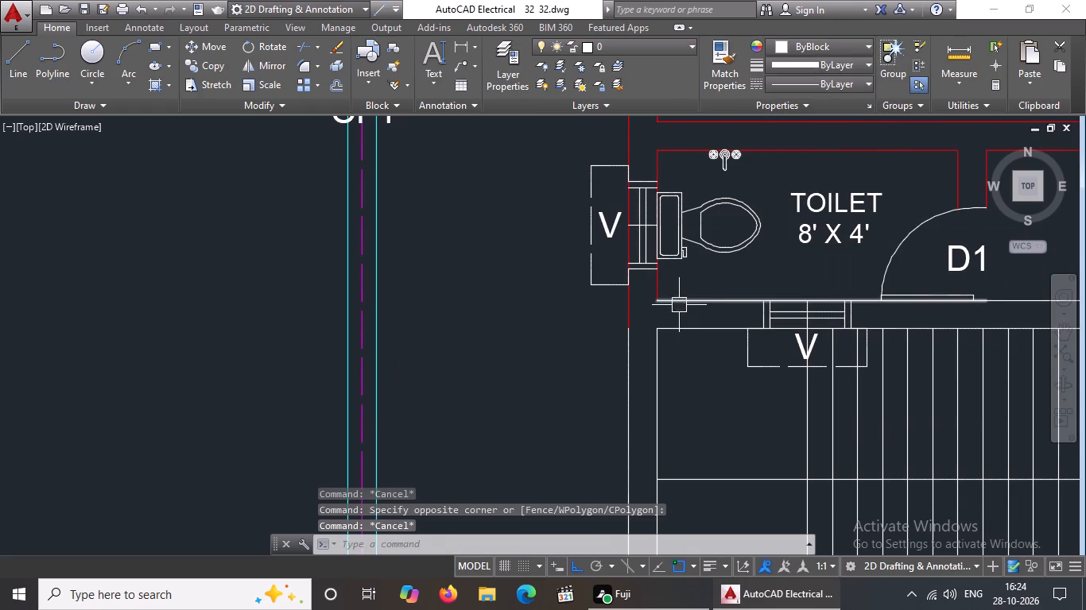
Change the toilet's inner bottom wall line and the line below it along the staircase to Red.
{"action": "left_click", "coordinate": [681, 299]}
{"action": "left_click", "coordinate": [794, 41]}
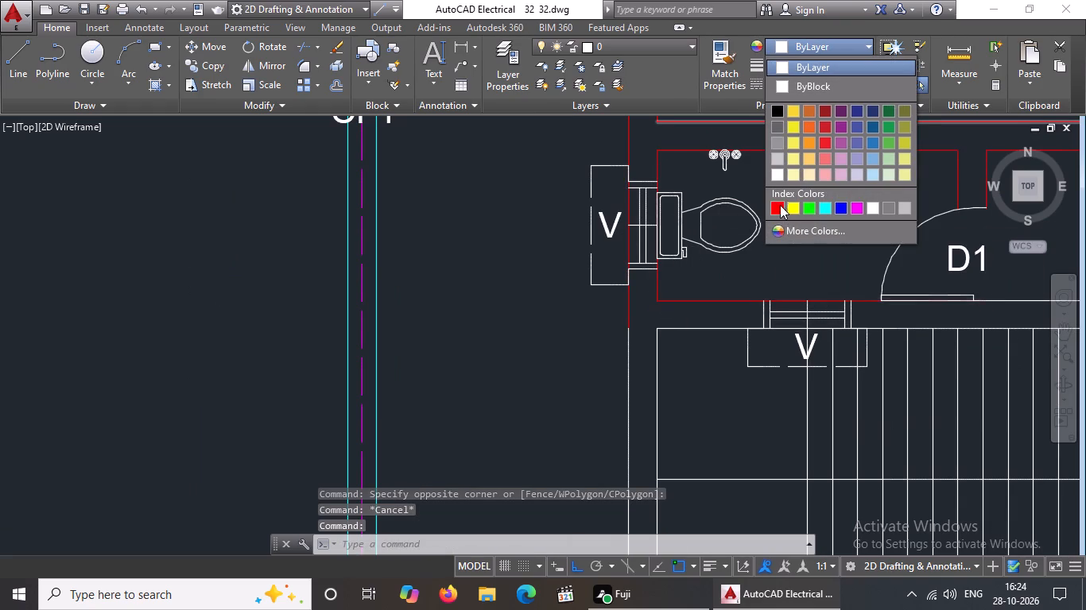
{"action": "left_click", "coordinate": [778, 205]}
{"action": "key", "text": "Escape"}
{"action": "left_click", "coordinate": [696, 327]}
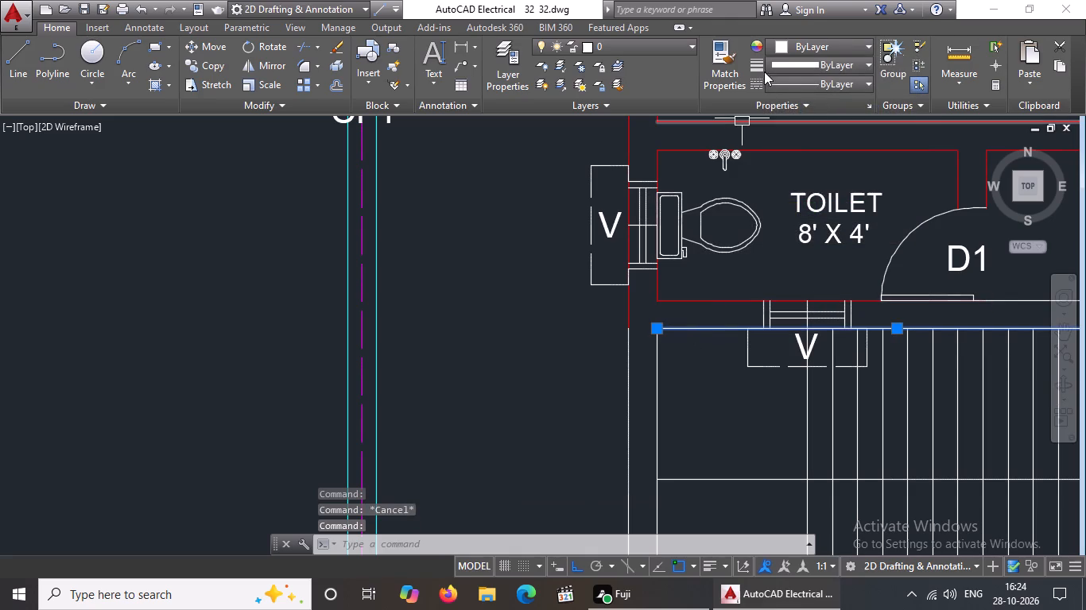
{"action": "left_click", "coordinate": [789, 47]}
{"action": "left_click", "coordinate": [777, 206]}
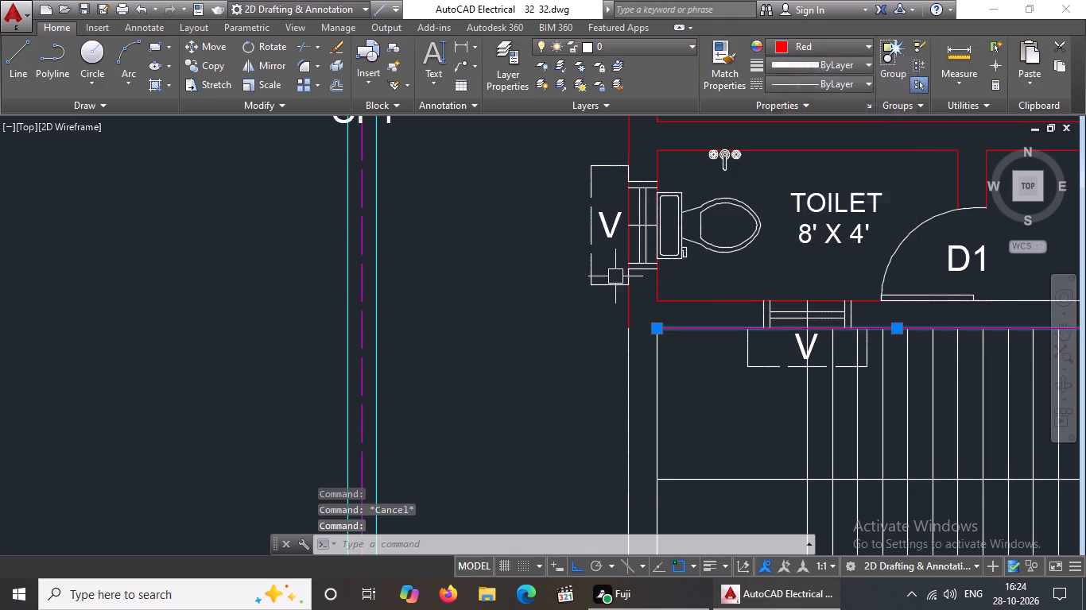
{"action": "key", "text": "Escape"}
Change the remaining upper line of the toilet's bottom wall, right of door D1, and the wall's short end line to Red.
{"action": "scroll", "coordinate": [616, 273], "scroll_direction": "down", "scroll_amount": 2}
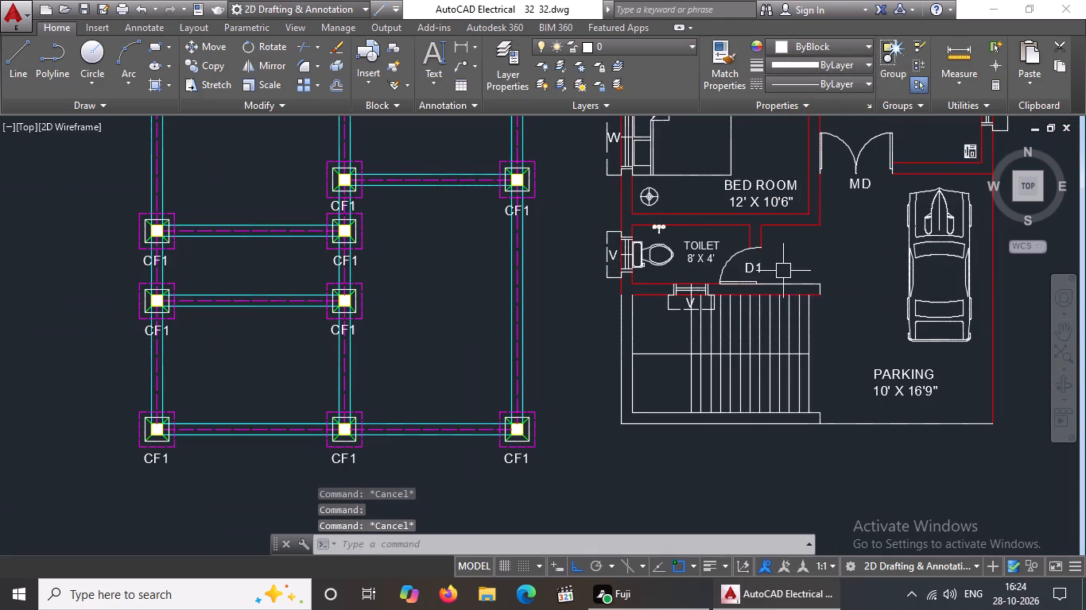
{"action": "scroll", "coordinate": [784, 271], "scroll_direction": "up", "scroll_amount": 2}
{"action": "left_click", "coordinate": [758, 303]}
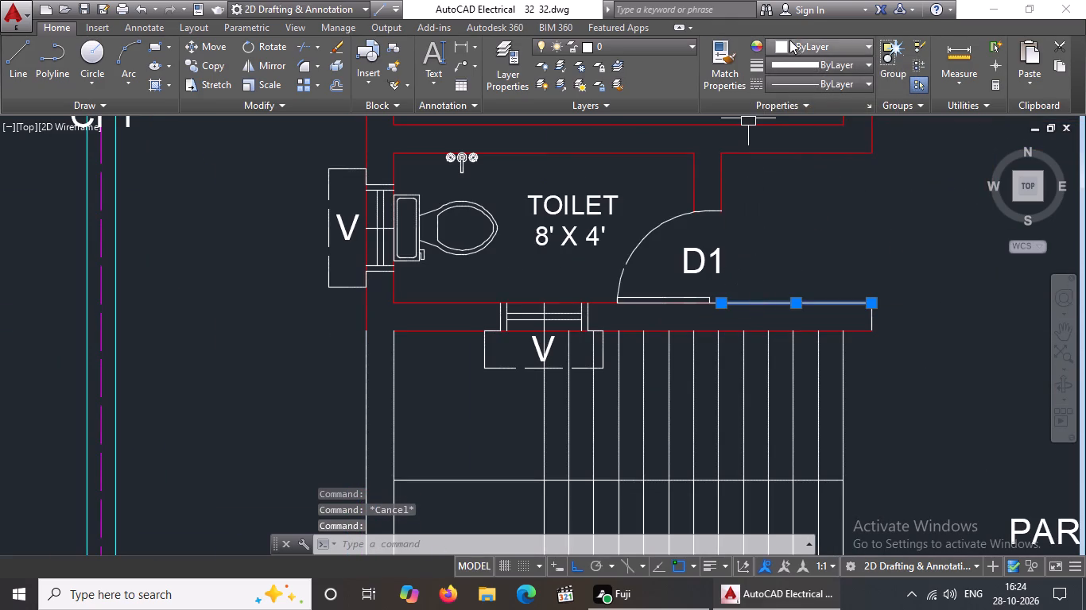
{"action": "left_click", "coordinate": [794, 37]}
{"action": "left_click", "coordinate": [823, 44]}
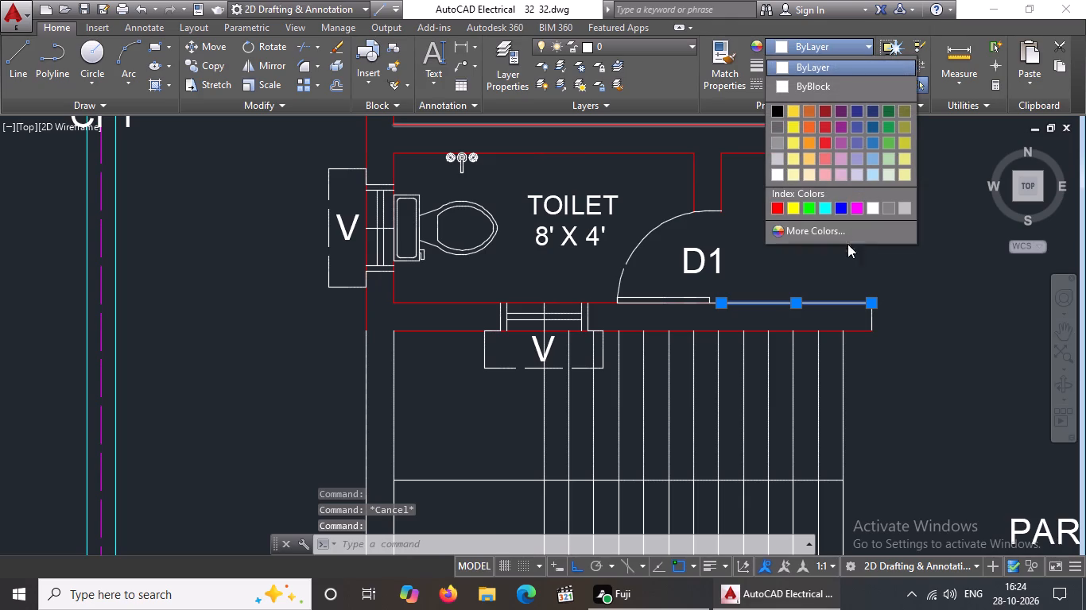
{"action": "left_click", "coordinate": [780, 205]}
{"action": "key", "text": "Escape"}
{"action": "left_click_drag", "start_coordinate": [831, 273], "coordinate": [835, 284]}
{"action": "left_click", "coordinate": [906, 360]}
{"action": "left_click", "coordinate": [833, 44]}
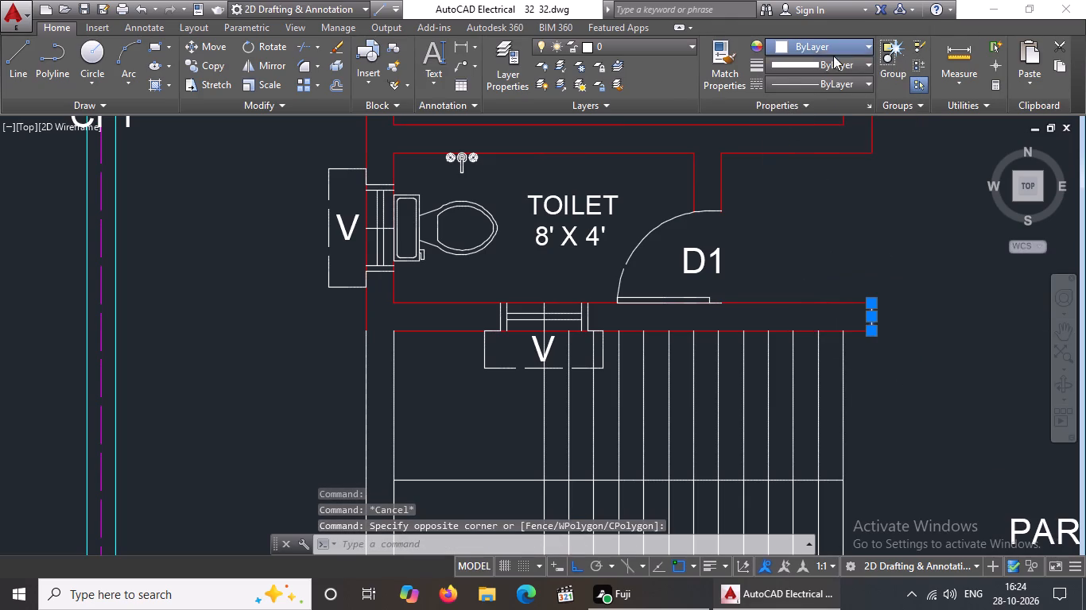
{"action": "left_click", "coordinate": [780, 206]}
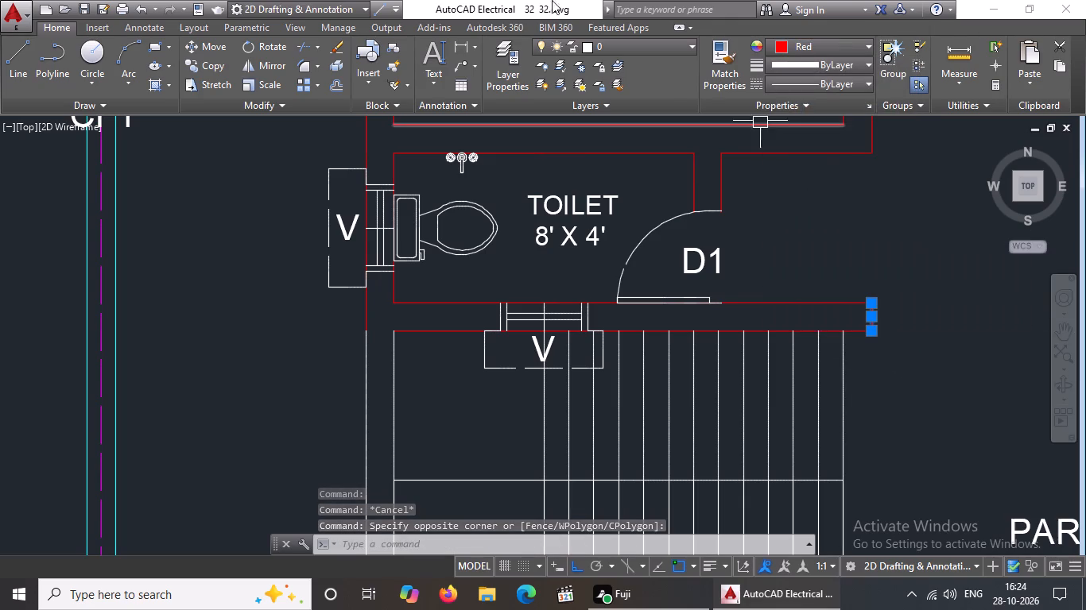
{"action": "key", "text": "Escape"}
Change the outer and inner lines of the left wall beside the ground floor staircase to Red.
{"action": "scroll", "coordinate": [493, 303], "scroll_direction": "down", "scroll_amount": 2}
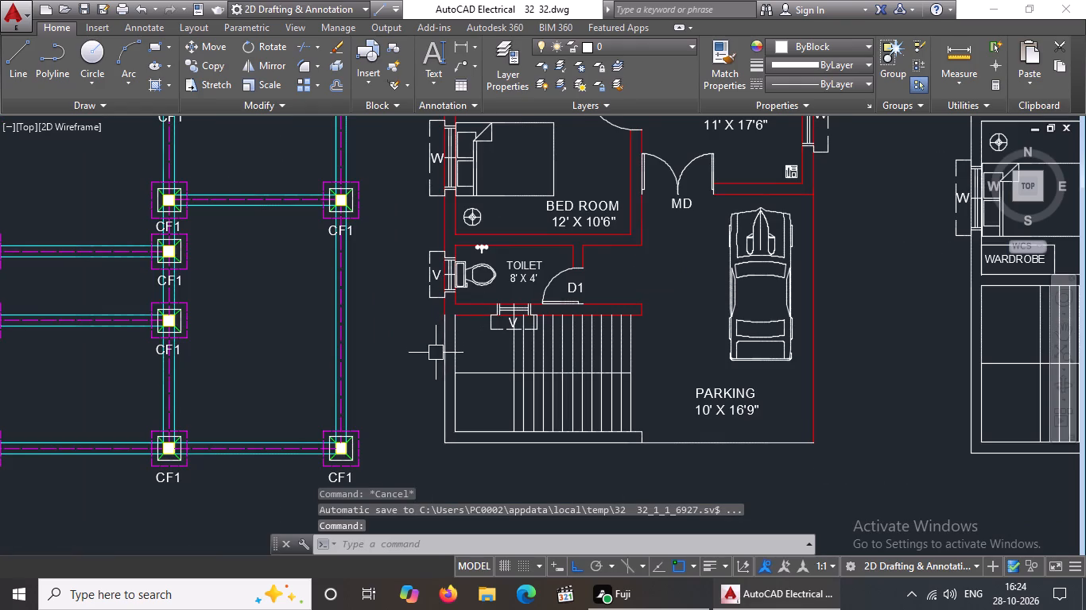
{"action": "left_click", "coordinate": [440, 346]}
{"action": "left_click", "coordinate": [786, 41]}
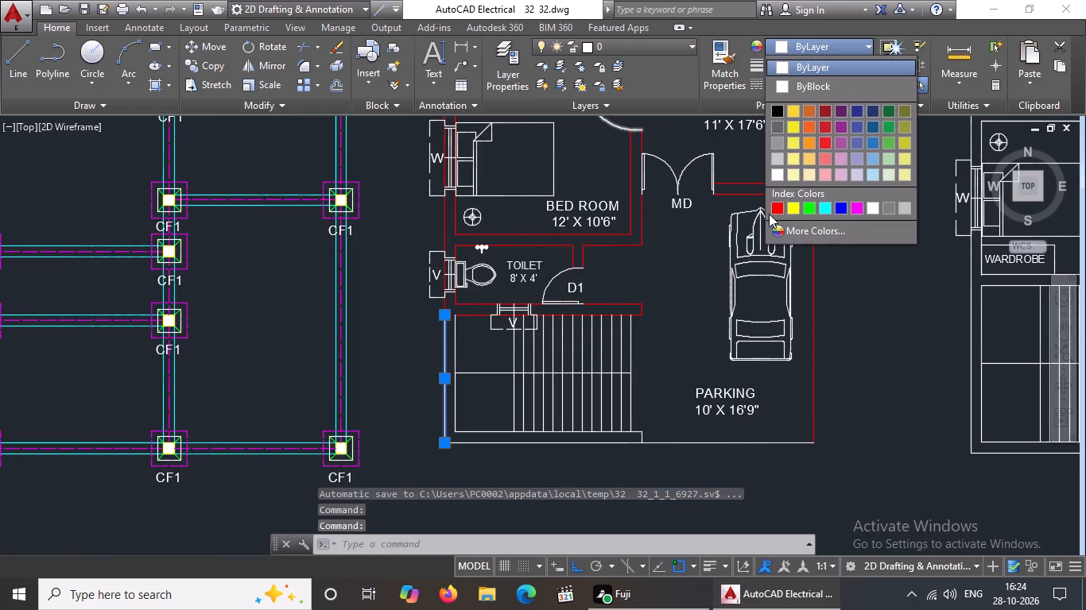
{"action": "left_click", "coordinate": [775, 204]}
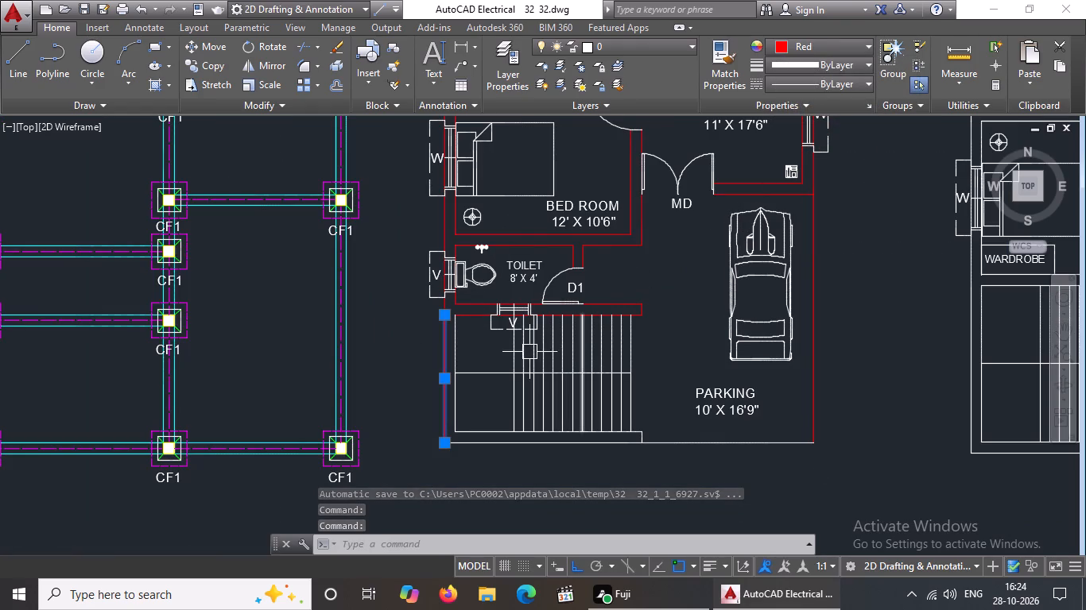
{"action": "key", "text": "Escape"}
{"action": "left_click", "coordinate": [454, 355]}
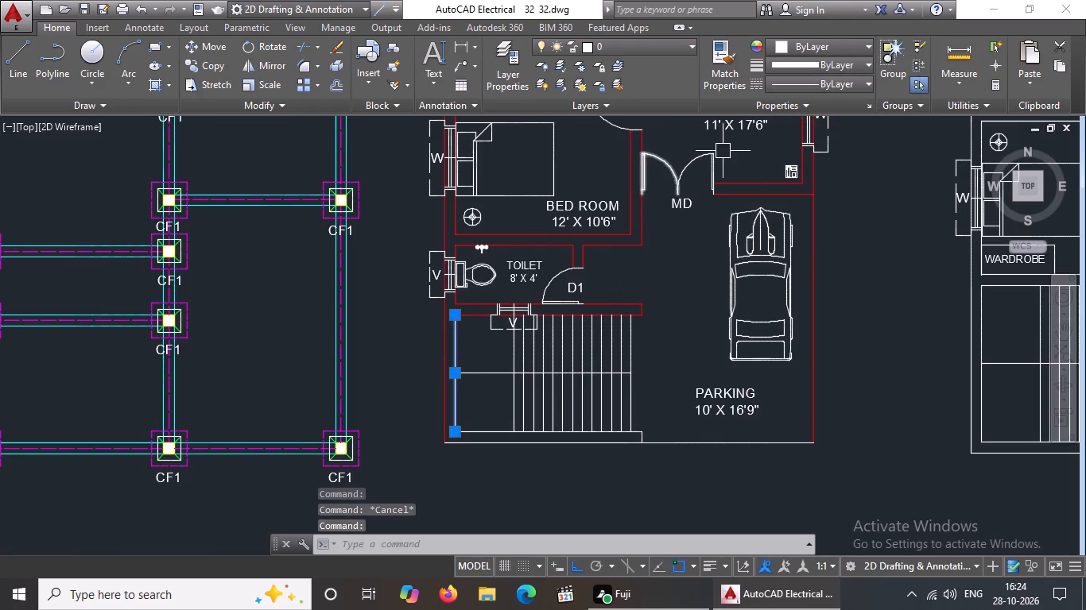
{"action": "left_click", "coordinate": [815, 42]}
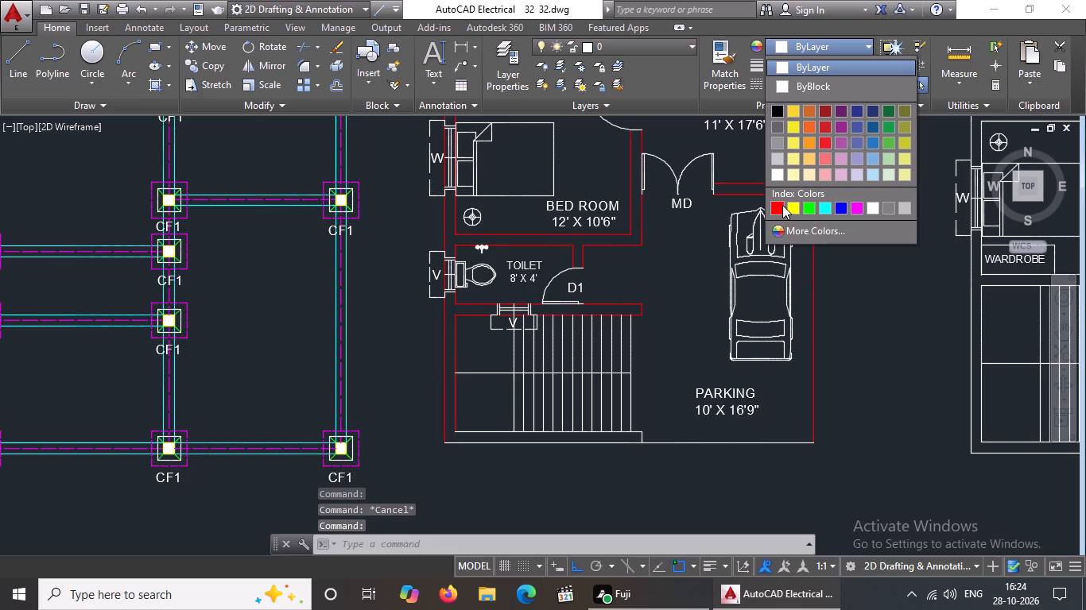
{"action": "left_click", "coordinate": [774, 203]}
{"action": "key", "text": "Escape"}
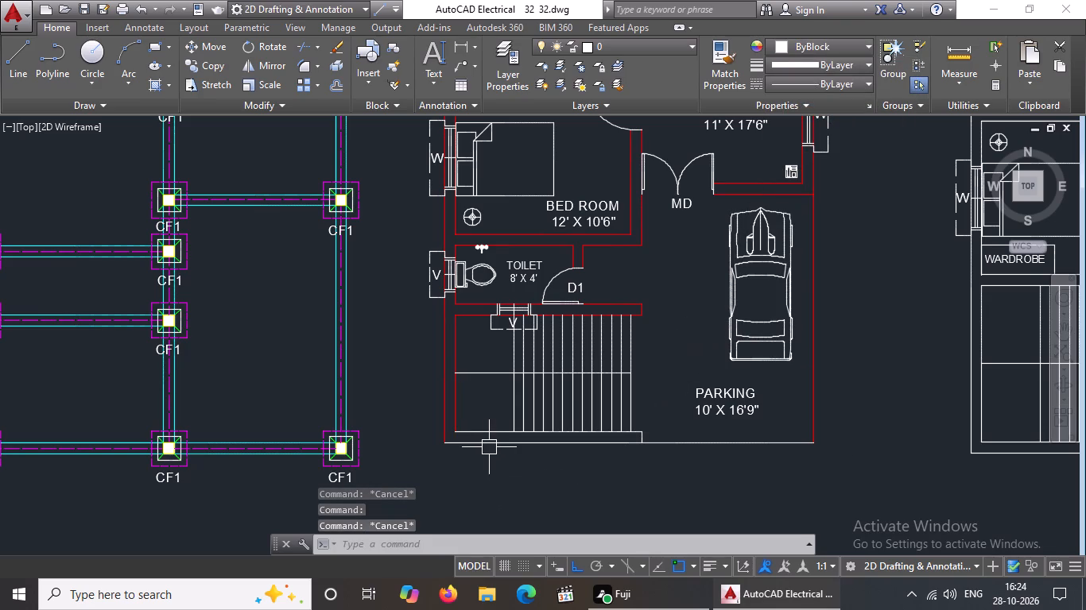
Change the inner line of the staircase's bottom wall and that wall's short end line to Red.
{"action": "left_click", "coordinate": [490, 429]}
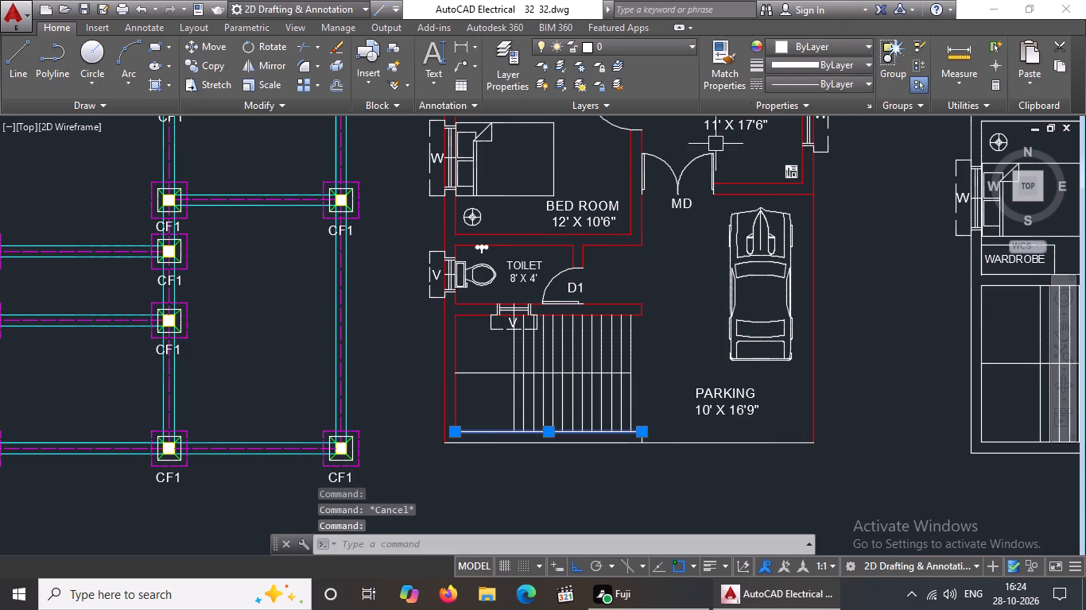
{"action": "left_click", "coordinate": [782, 42]}
{"action": "left_click", "coordinate": [778, 205]}
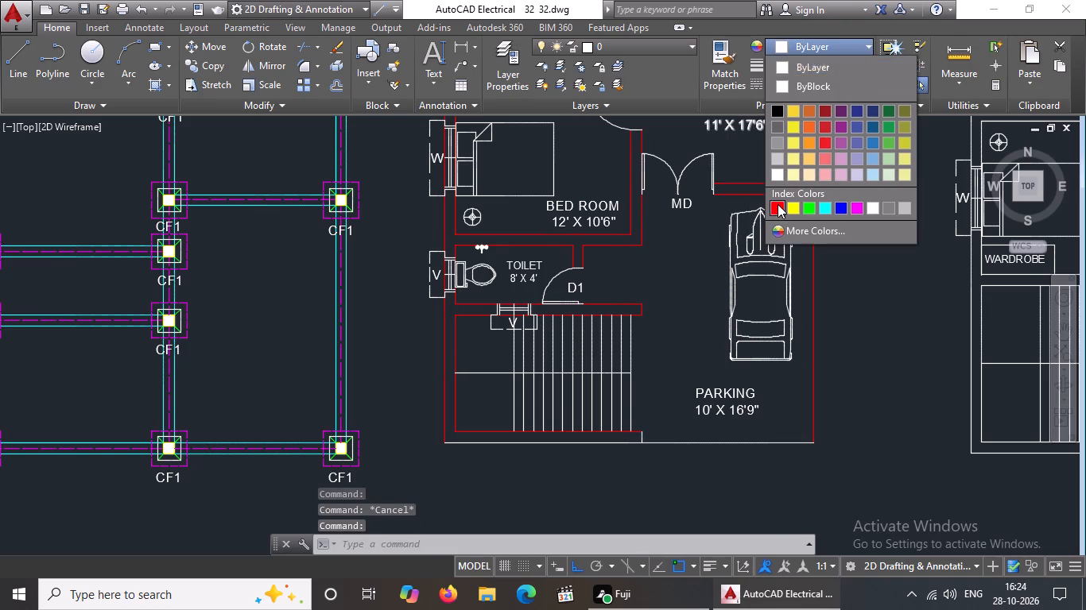
{"action": "key", "text": "Escape"}
{"action": "scroll", "coordinate": [640, 442], "scroll_direction": "up", "scroll_amount": 2}
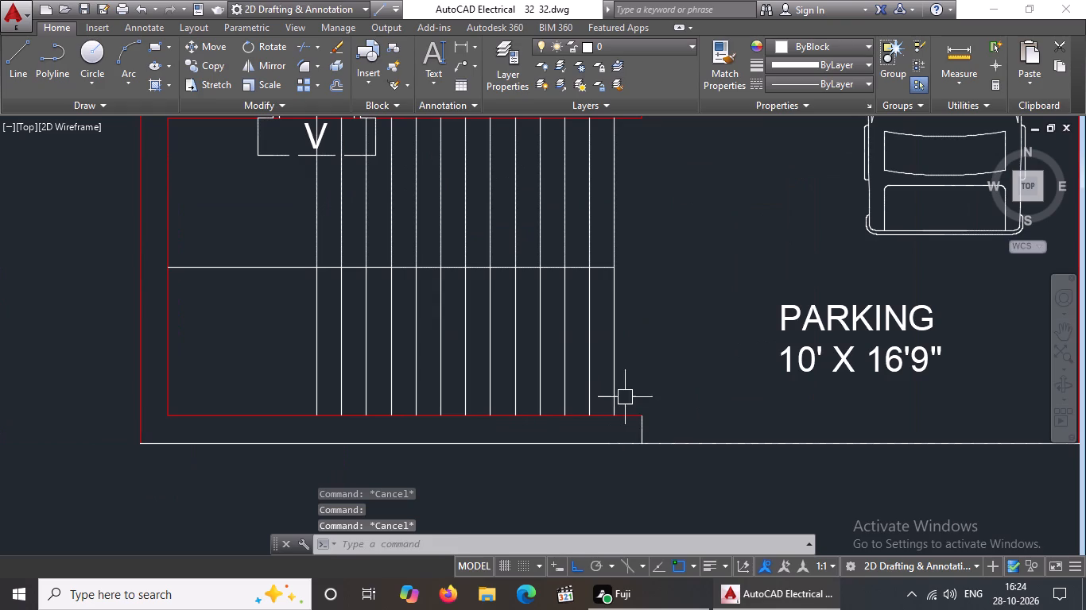
{"action": "left_click_drag", "start_coordinate": [624, 395], "coordinate": [629, 404]}
{"action": "left_click_drag", "start_coordinate": [662, 472], "coordinate": [661, 465]}
{"action": "left_click", "coordinate": [832, 44]}
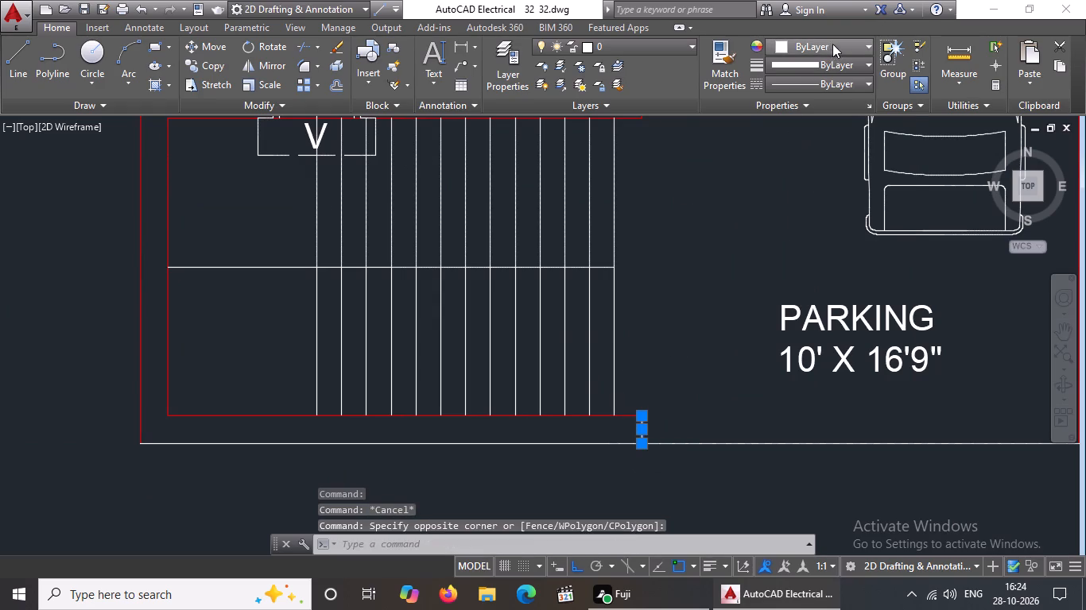
{"action": "left_click", "coordinate": [775, 207]}
{"action": "key", "text": "Escape"}
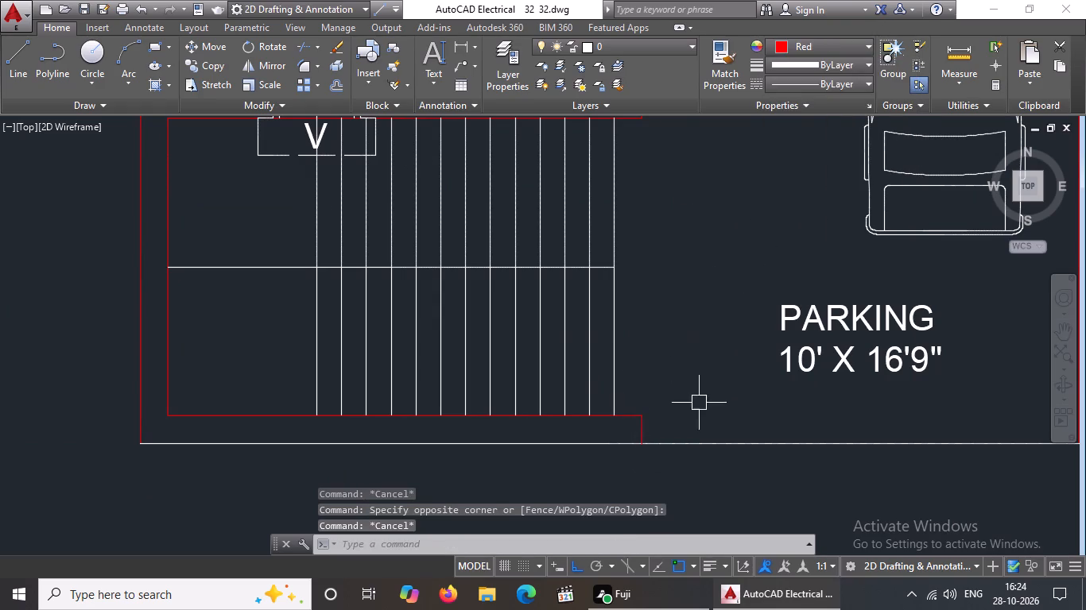
Change the ground floor plan's bottom outer line, running below the staircase and parking, to Red.
{"action": "left_click", "coordinate": [681, 445]}
{"action": "left_click", "coordinate": [810, 50]}
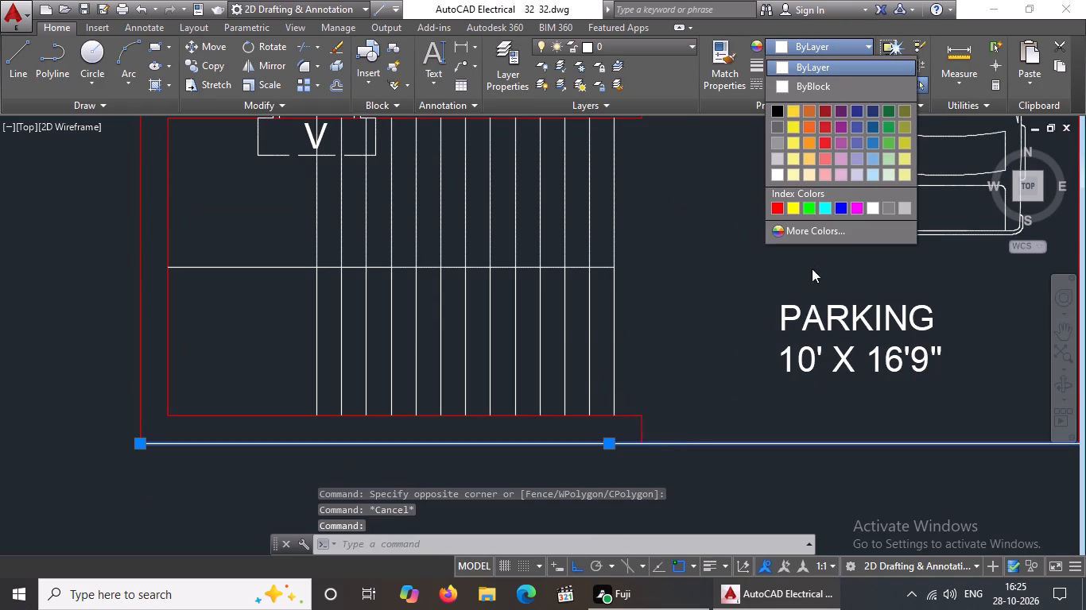
{"action": "left_click", "coordinate": [776, 207]}
{"action": "scroll", "coordinate": [570, 314], "scroll_direction": "down", "scroll_amount": 5}
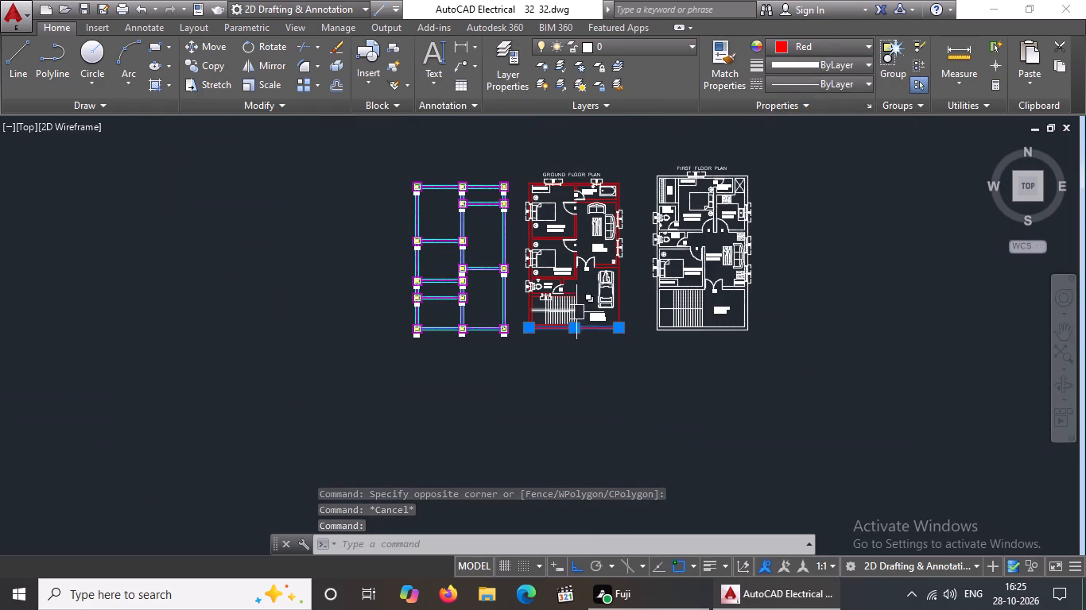
{"action": "key", "text": "Escape"}
Change the horizontal middle line dividing the ground floor staircase's flights to Yellow.
{"action": "scroll", "coordinate": [521, 313], "scroll_direction": "up", "scroll_amount": 2}
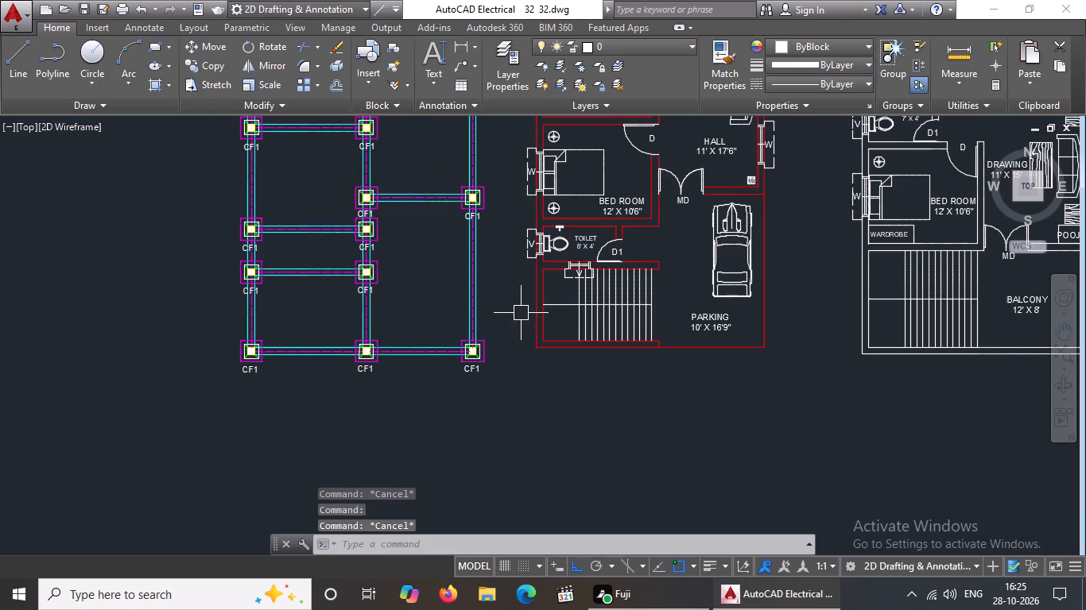
{"action": "key", "text": "Escape"}
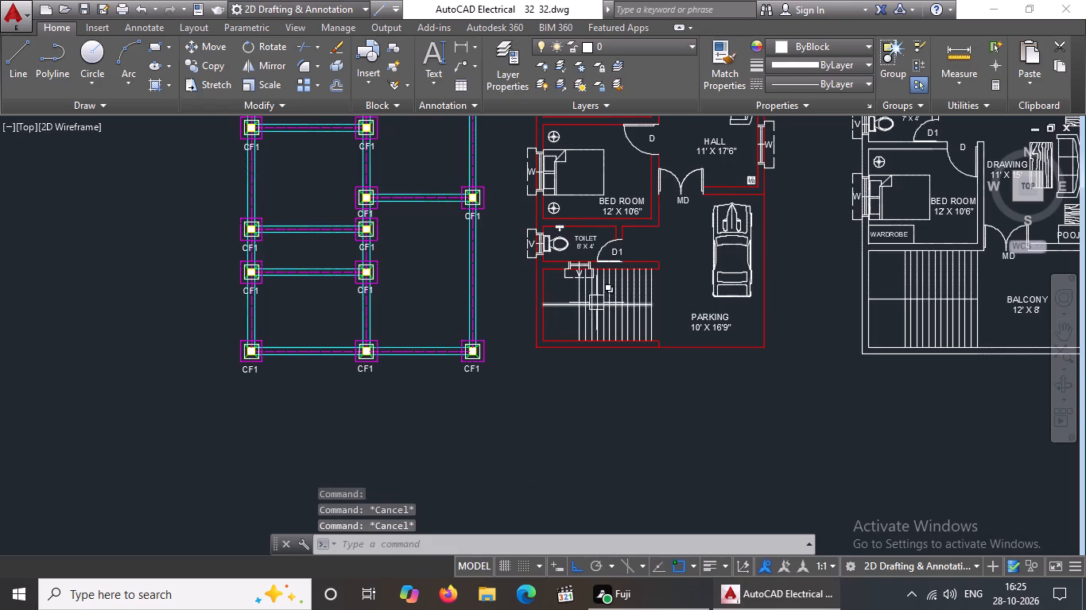
{"action": "scroll", "coordinate": [564, 298], "scroll_direction": "up", "scroll_amount": 3}
{"action": "left_click", "coordinate": [564, 319]}
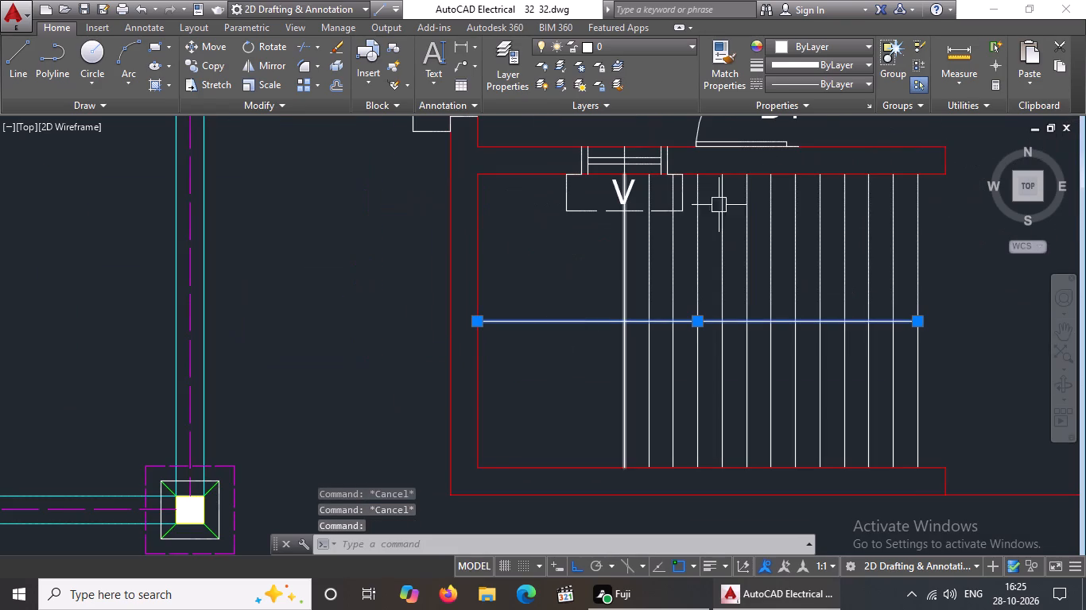
{"action": "left_click", "coordinate": [856, 39]}
{"action": "left_click", "coordinate": [794, 203]}
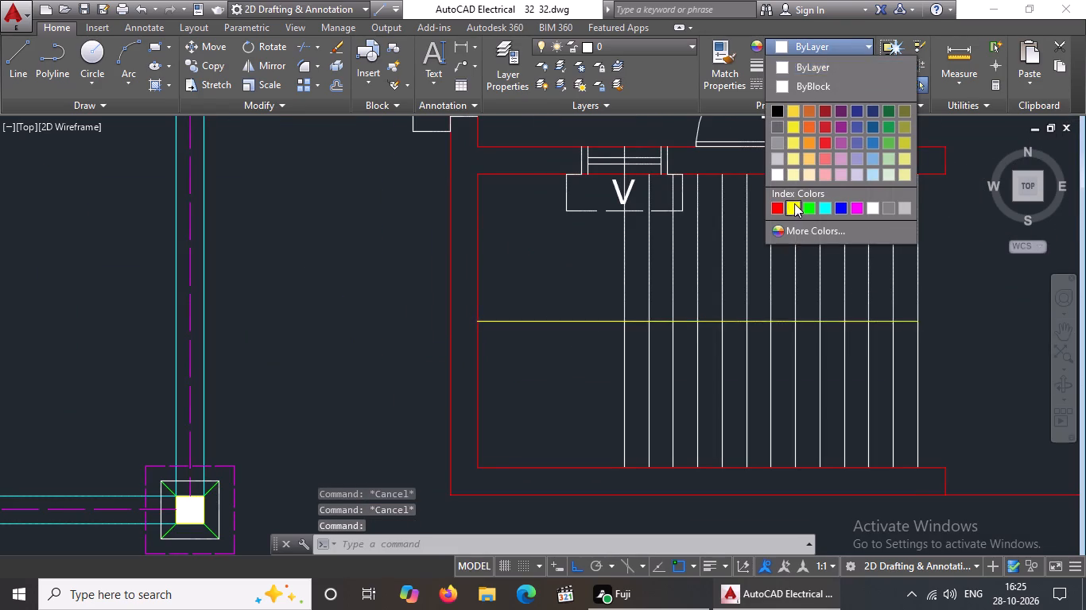
{"action": "key", "text": "Escape"}
Change the first three vertical stair tread lines, counted from the landing side, to Yellow one by one.
{"action": "left_click", "coordinate": [625, 265]}
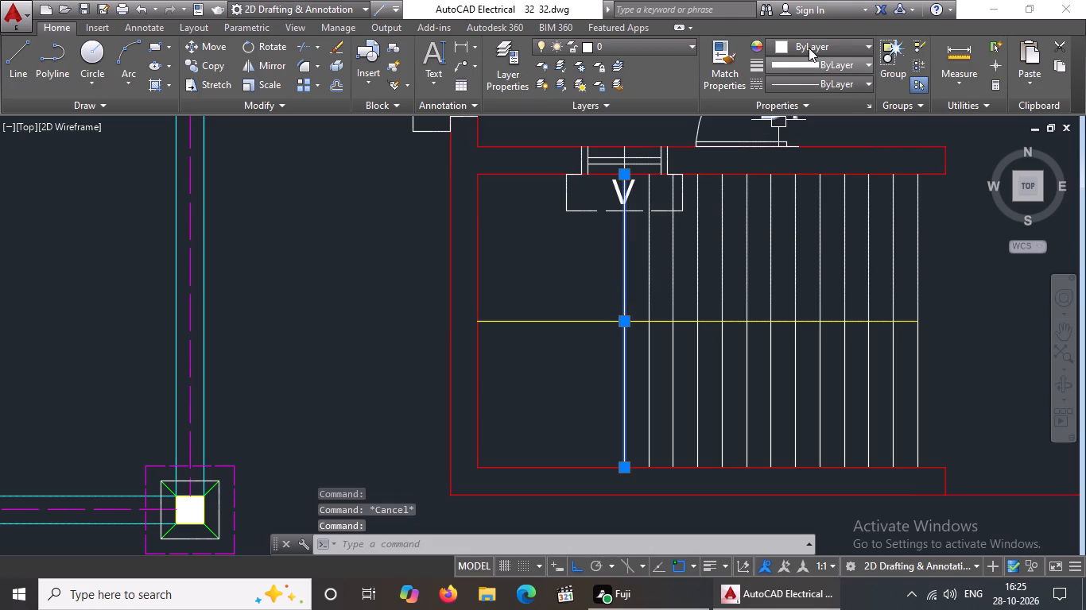
{"action": "left_click", "coordinate": [809, 48]}
{"action": "left_click", "coordinate": [794, 207]}
{"action": "key", "text": "Escape"}
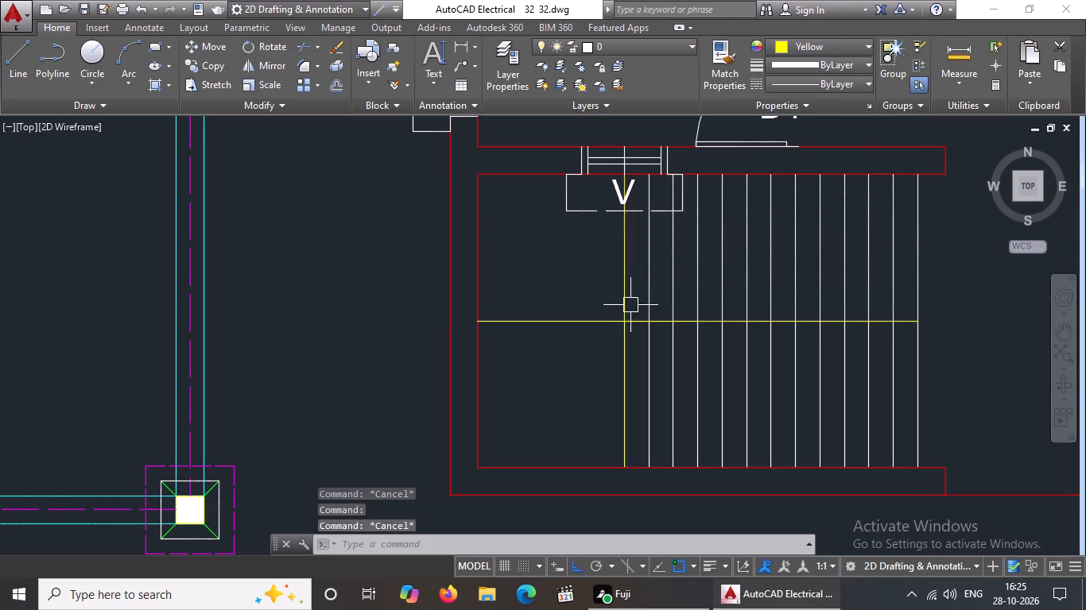
{"action": "left_click", "coordinate": [649, 268]}
{"action": "left_click", "coordinate": [826, 45]}
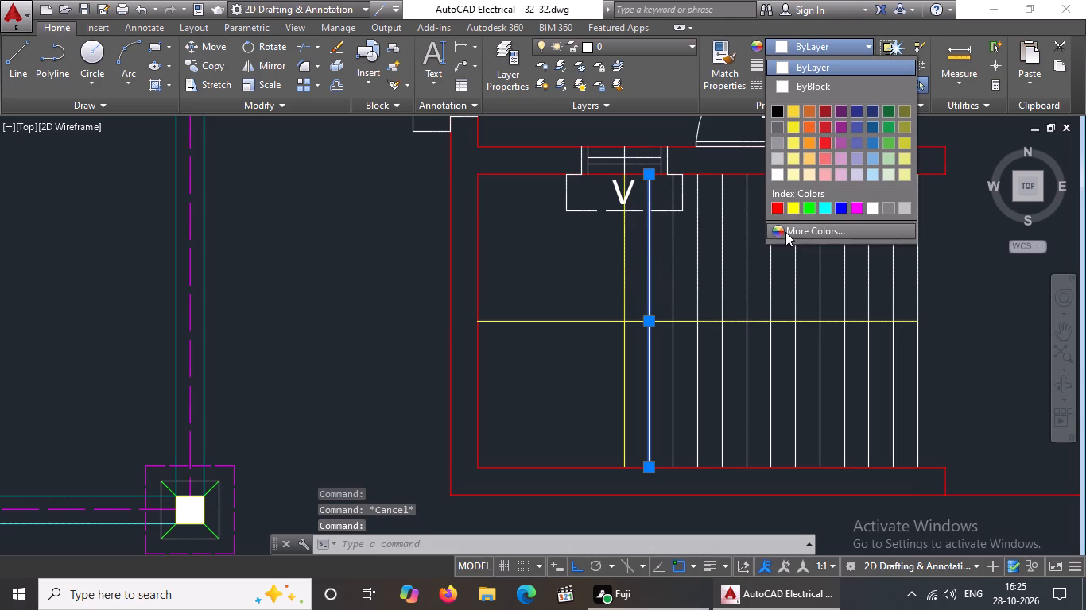
{"action": "left_click", "coordinate": [792, 205]}
{"action": "key", "text": "Escape"}
{"action": "left_click", "coordinate": [678, 268]}
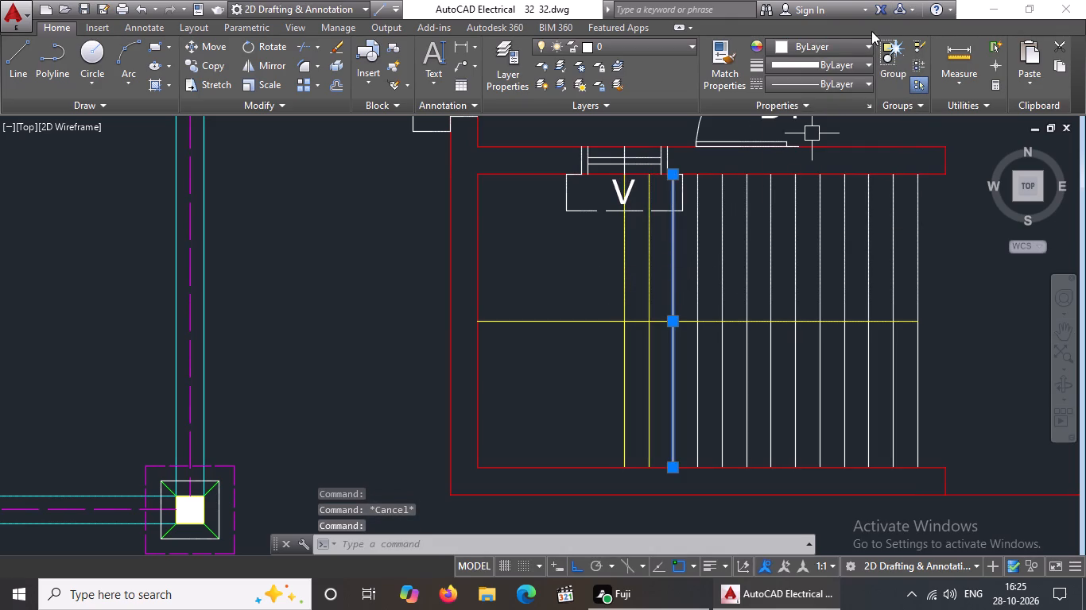
{"action": "left_click", "coordinate": [861, 46]}
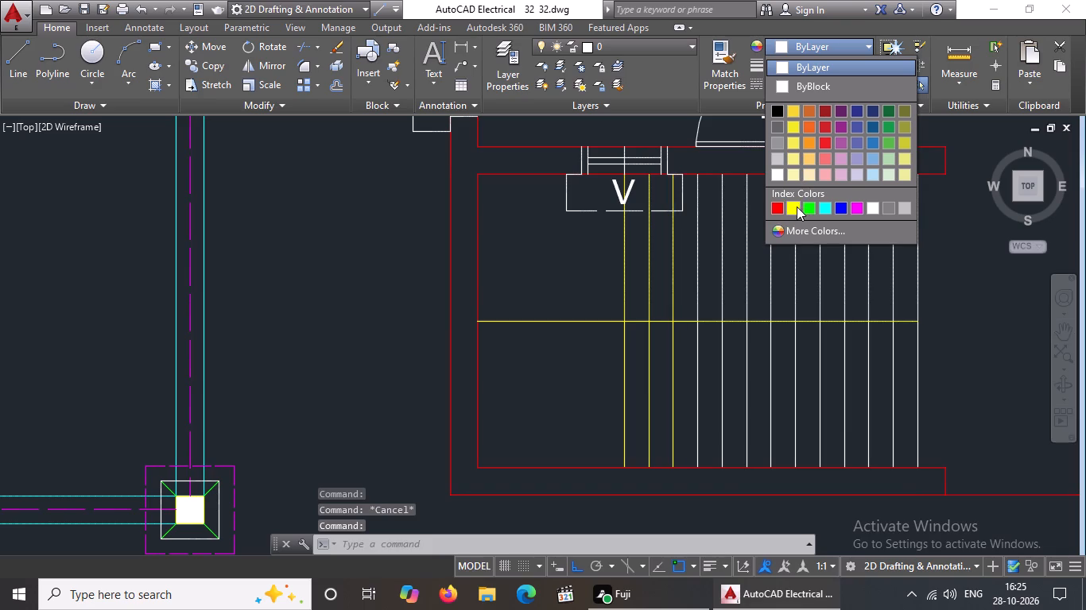
{"action": "left_click", "coordinate": [797, 207]}
{"action": "key", "text": "Escape"}
Change the fourth, fifth and sixth stair tread lines from the landing side to Yellow.
{"action": "left_click", "coordinate": [699, 239]}
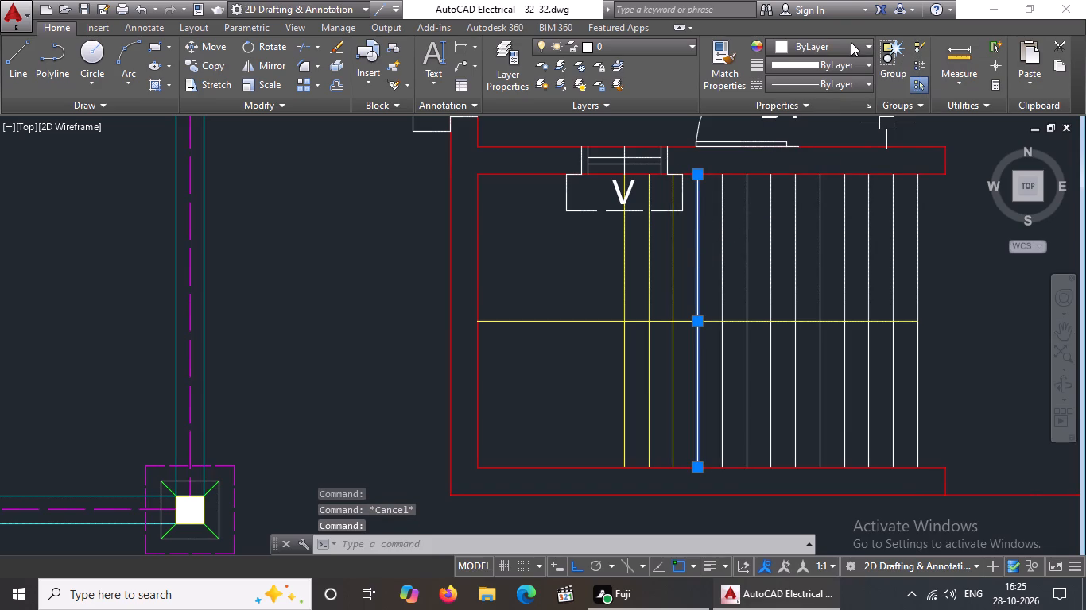
{"action": "left_click", "coordinate": [851, 41]}
{"action": "left_click", "coordinate": [793, 205]}
{"action": "key", "text": "Escape"}
{"action": "left_click_drag", "start_coordinate": [723, 226], "coordinate": [773, 189]}
{"action": "left_click", "coordinate": [858, 51]}
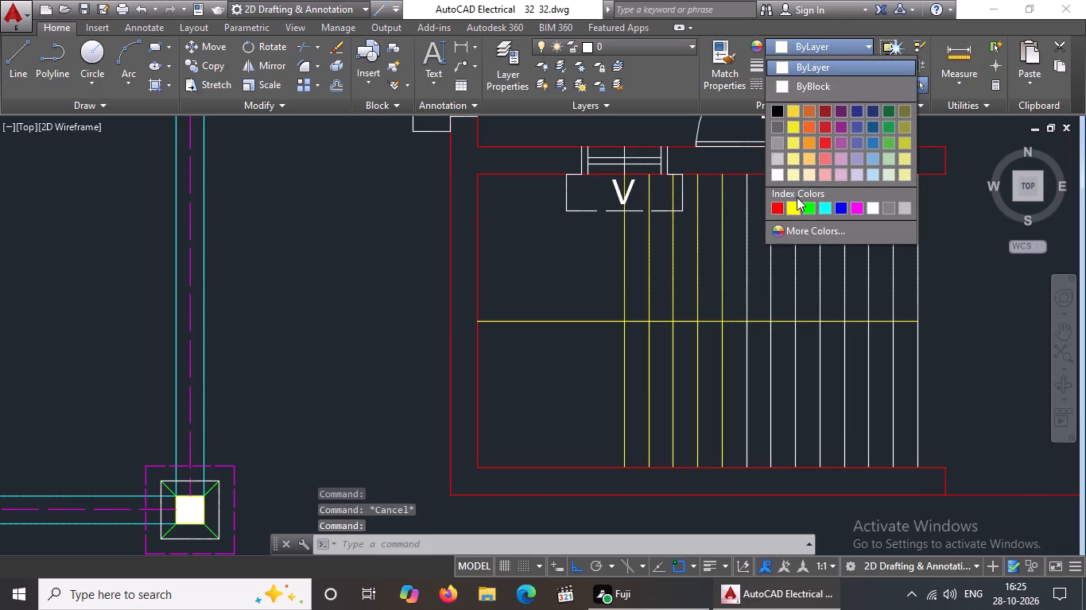
{"action": "left_click", "coordinate": [793, 202]}
{"action": "key", "text": "Escape"}
{"action": "left_click", "coordinate": [739, 218]}
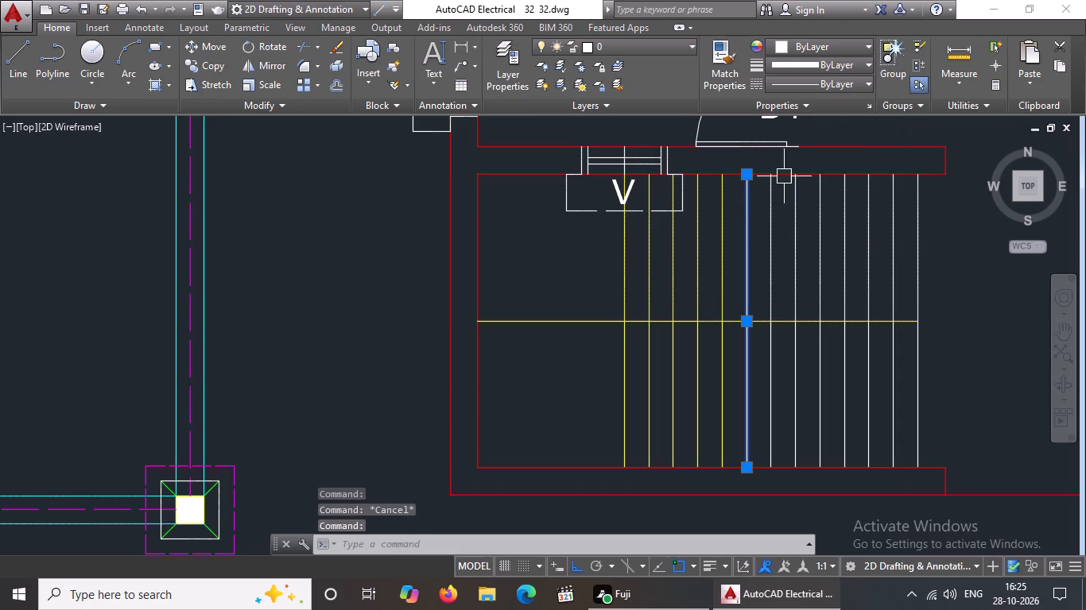
{"action": "left_click", "coordinate": [830, 48]}
{"action": "left_click", "coordinate": [791, 203]}
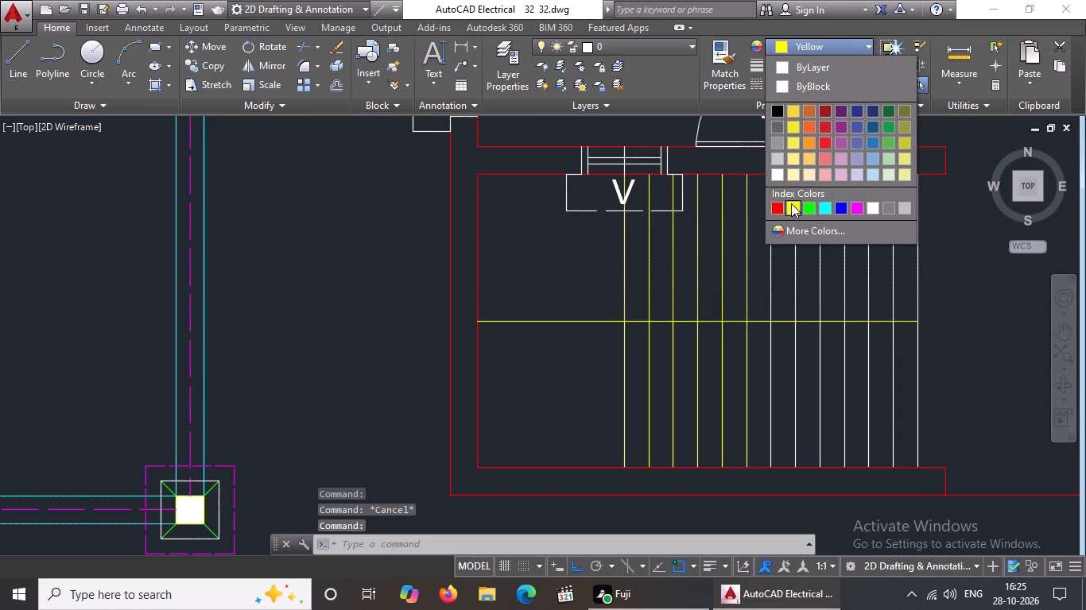
{"action": "key", "text": "Escape"}
Change the seventh, eighth and ninth stair tread lines from the landing side to Yellow.
{"action": "left_click", "coordinate": [775, 229]}
{"action": "left_click", "coordinate": [840, 41]}
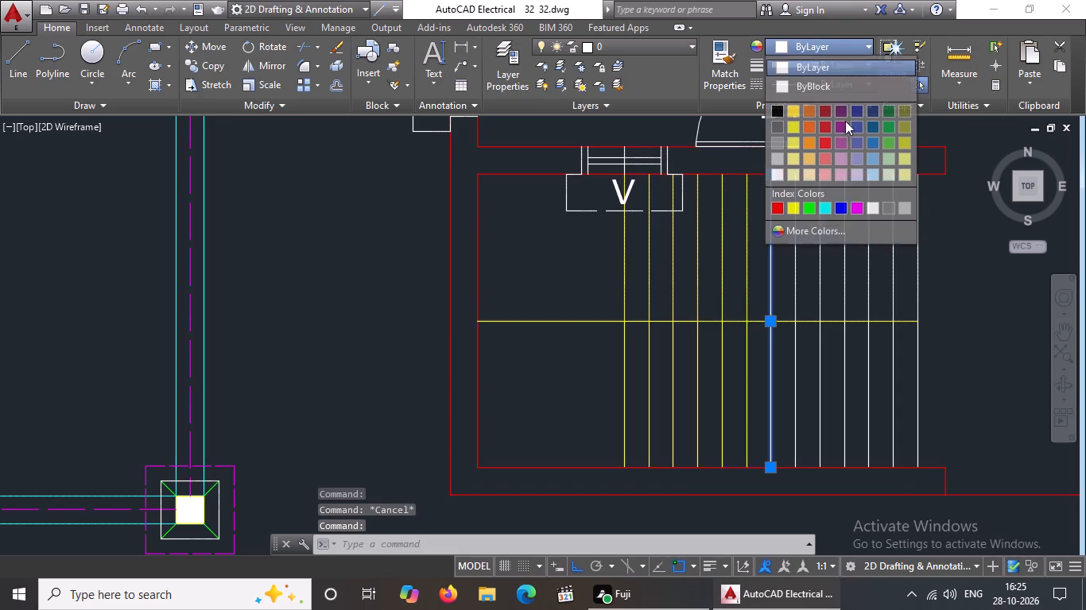
{"action": "left_click", "coordinate": [793, 213]}
{"action": "key", "text": "Escape"}
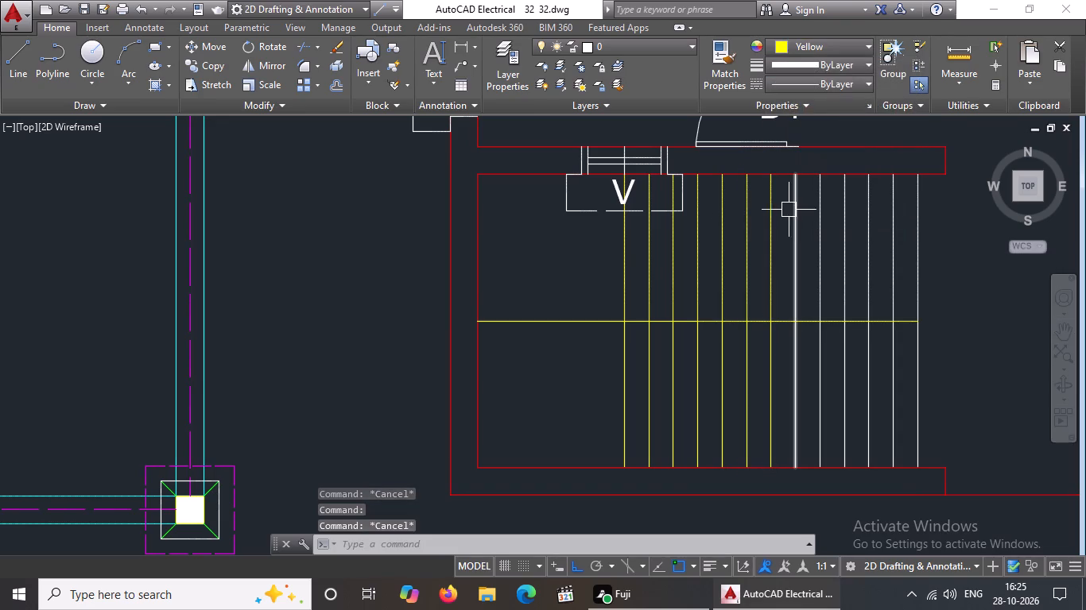
{"action": "left_click", "coordinate": [798, 207]}
{"action": "left_click", "coordinate": [834, 42]}
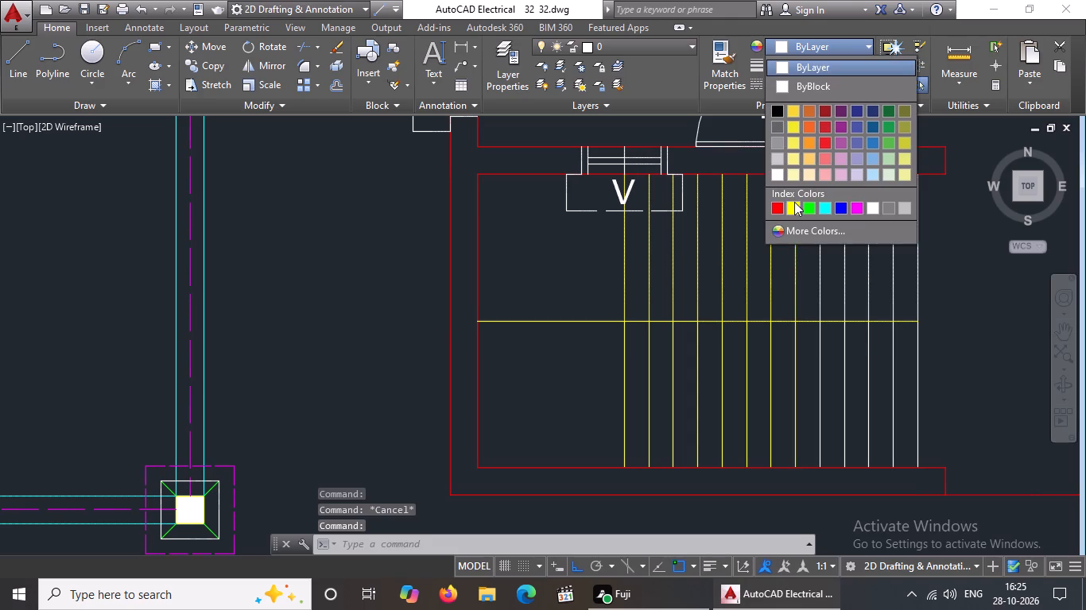
{"action": "left_click", "coordinate": [796, 203]}
{"action": "key", "text": "Escape"}
{"action": "left_click", "coordinate": [817, 265]}
{"action": "left_click", "coordinate": [843, 46]}
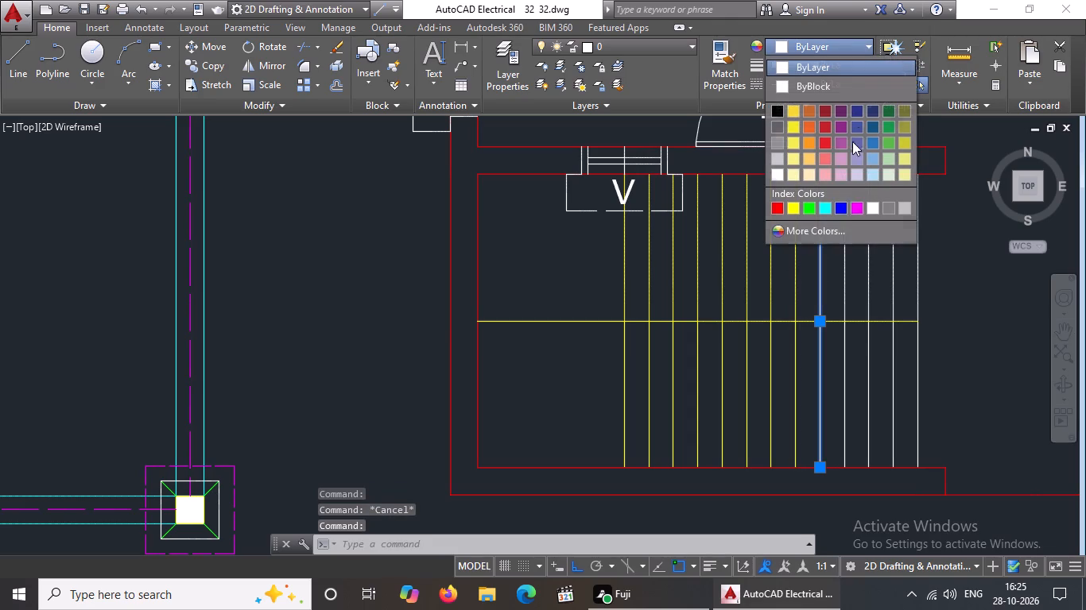
{"action": "left_click", "coordinate": [793, 205]}
{"action": "key", "text": "Escape"}
Change the tenth and eleventh stair tread lines from the landing side to Yellow.
{"action": "left_click", "coordinate": [846, 246]}
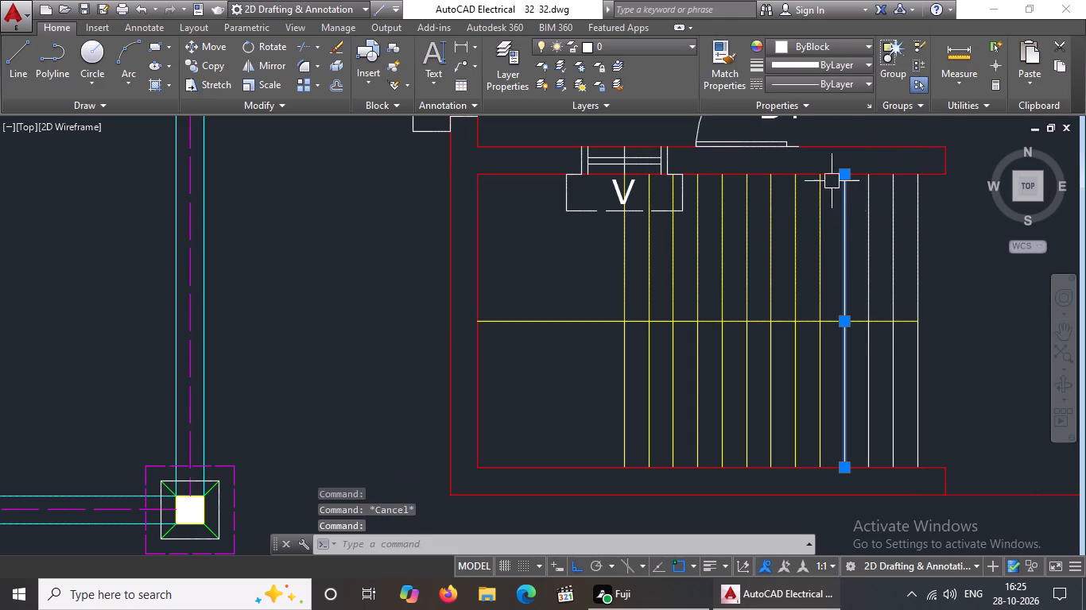
{"action": "left_click", "coordinate": [828, 49]}
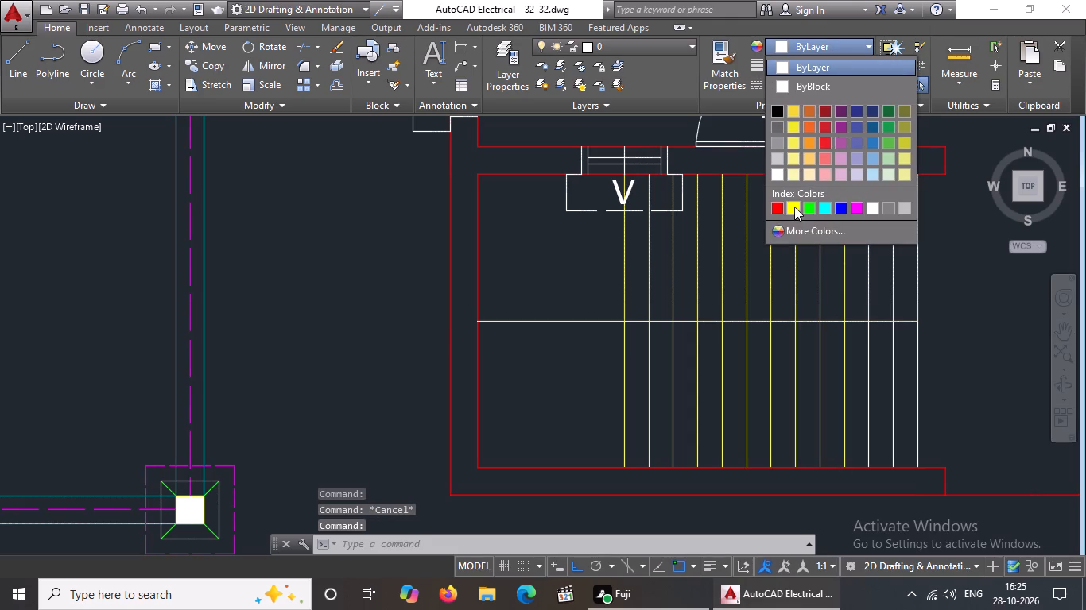
{"action": "left_click", "coordinate": [794, 207]}
{"action": "key", "text": "Escape"}
{"action": "left_click", "coordinate": [859, 260]}
{"action": "left_click_drag", "start_coordinate": [865, 253], "coordinate": [870, 245]}
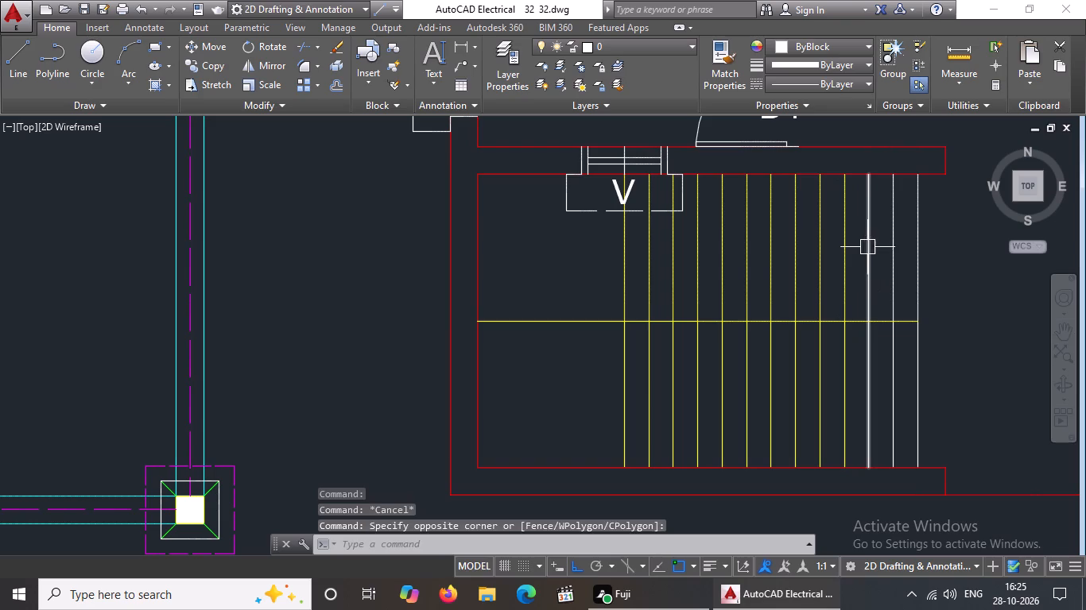
{"action": "left_click", "coordinate": [867, 247]}
{"action": "left_click", "coordinate": [837, 46]}
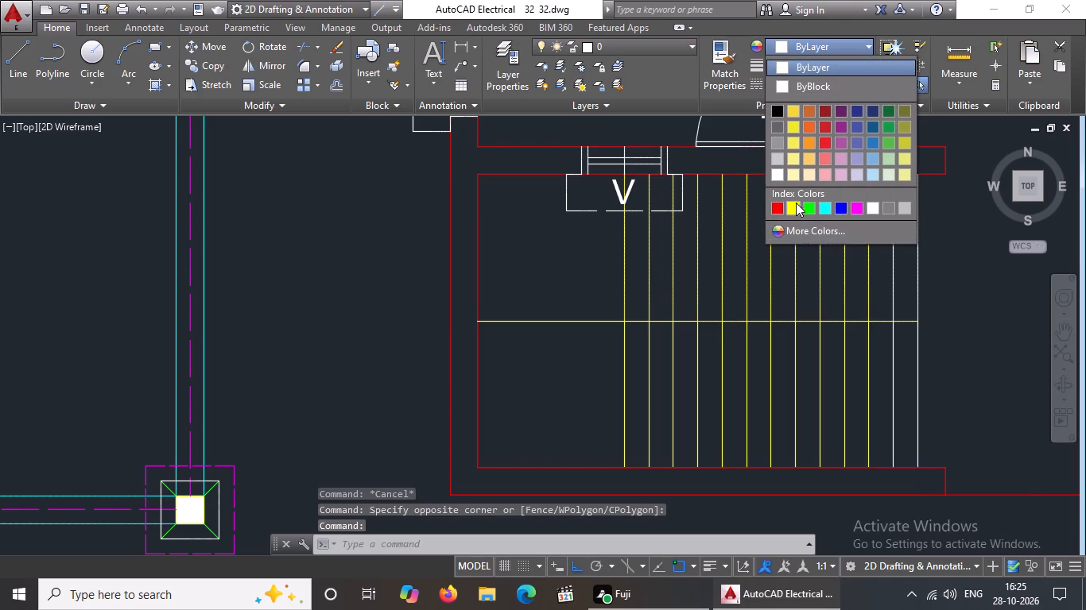
{"action": "left_click", "coordinate": [793, 207]}
{"action": "key", "text": "Escape"}
Change the last two vertical stair tread lines, farthest from the landing, to Yellow.
{"action": "left_click", "coordinate": [897, 268]}
{"action": "left_click", "coordinate": [827, 51]}
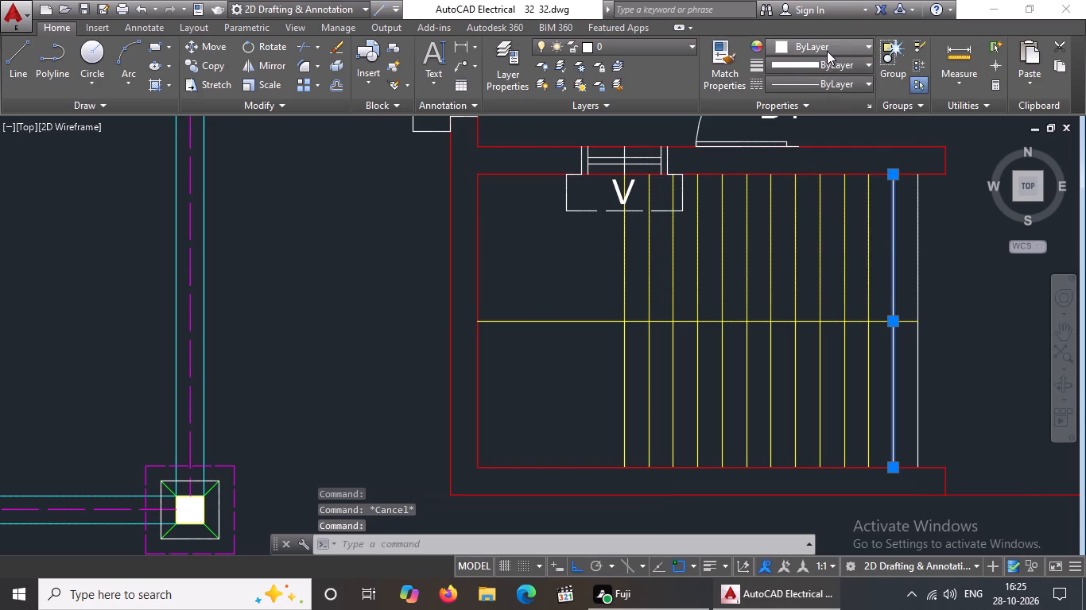
{"action": "left_click", "coordinate": [794, 207]}
{"action": "key", "text": "Escape"}
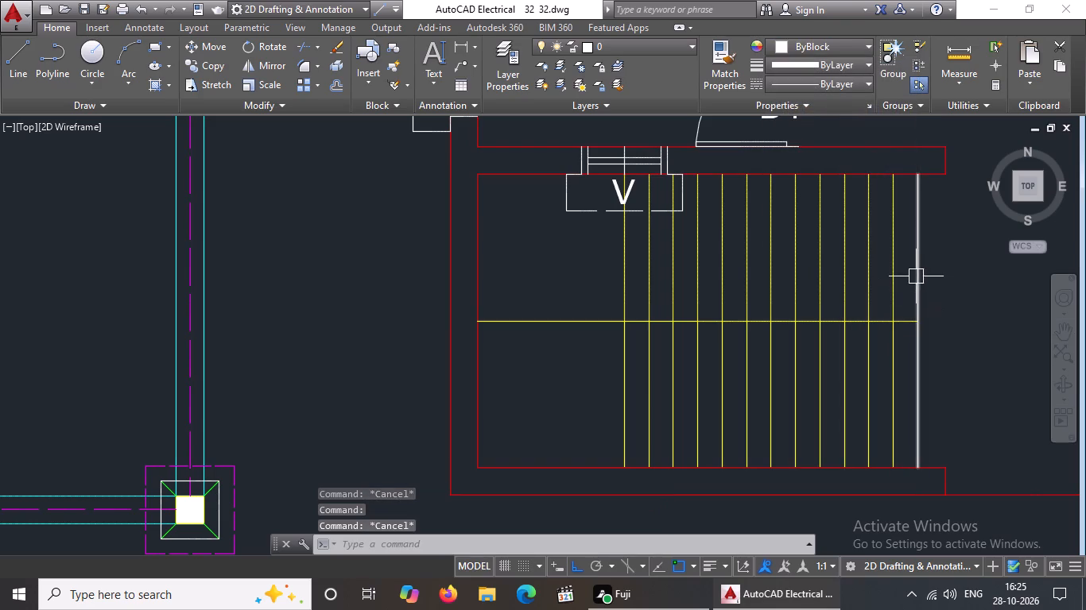
{"action": "left_click", "coordinate": [916, 274]}
{"action": "left_click", "coordinate": [805, 48]}
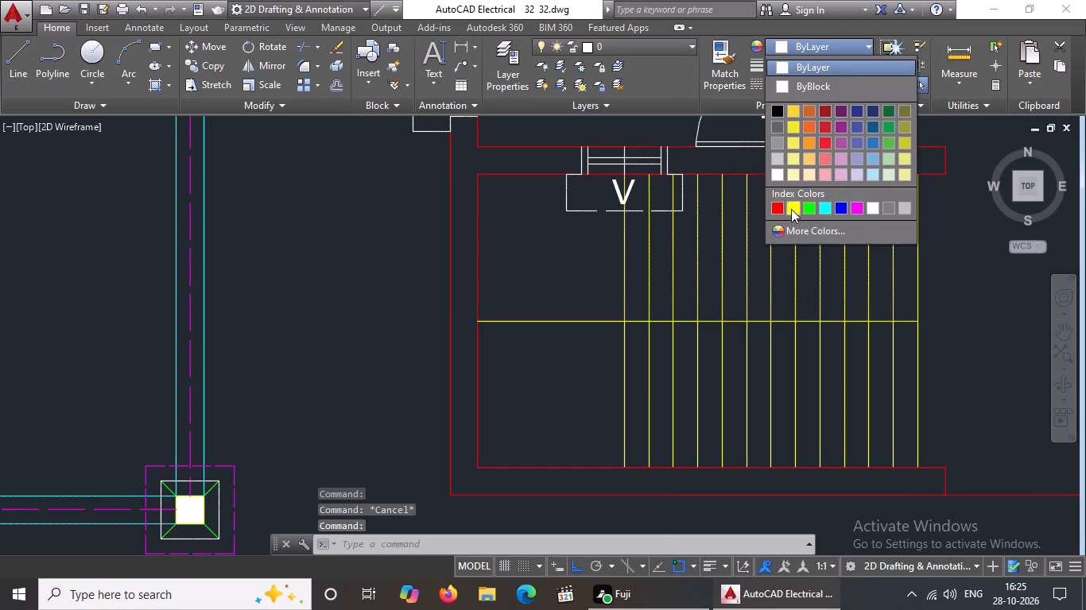
{"action": "left_click", "coordinate": [792, 208]}
{"action": "key", "text": "Escape"}
Change the jamb lines of the ventilator between toilet and staircase to Yellow at the end away from door D1.
{"action": "scroll", "coordinate": [746, 250], "scroll_direction": "down", "scroll_amount": 4}
{"action": "key", "text": "Escape"}
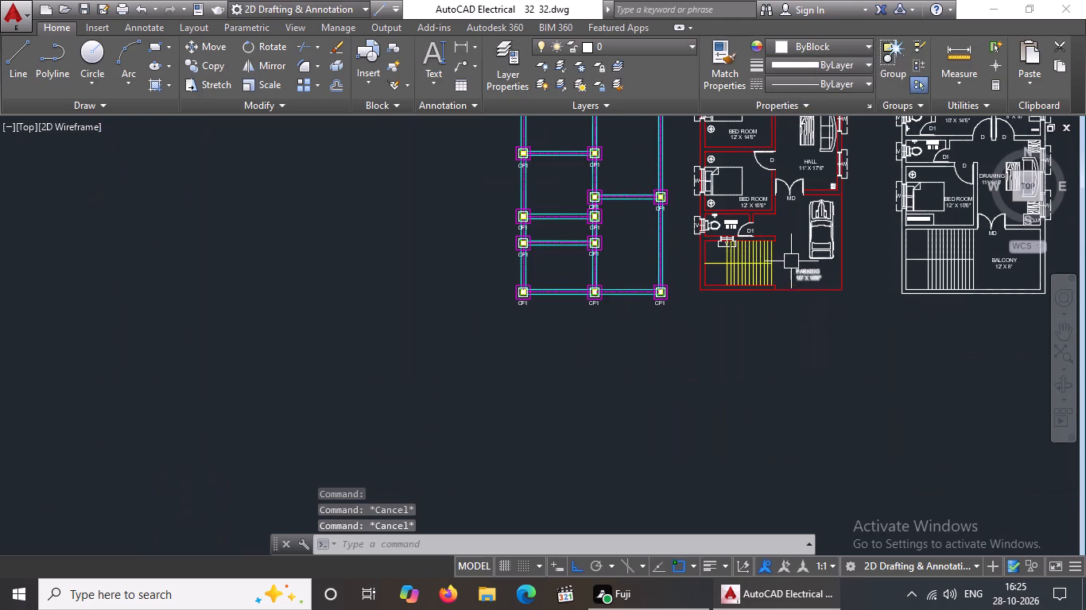
{"action": "scroll", "coordinate": [743, 226], "scroll_direction": "up", "scroll_amount": 5}
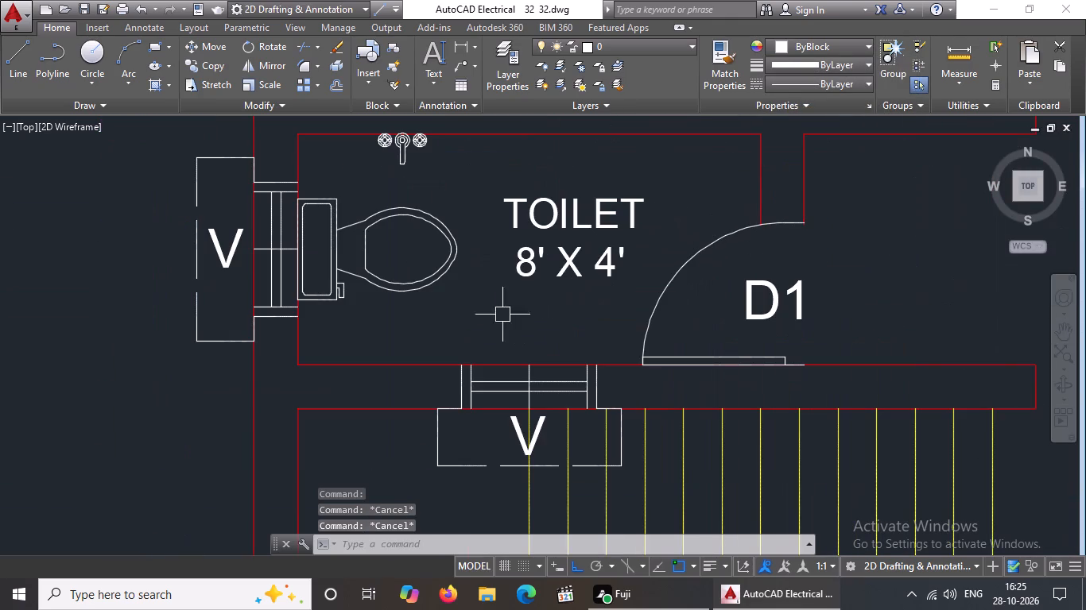
{"action": "left_click_drag", "start_coordinate": [436, 334], "coordinate": [438, 341]}
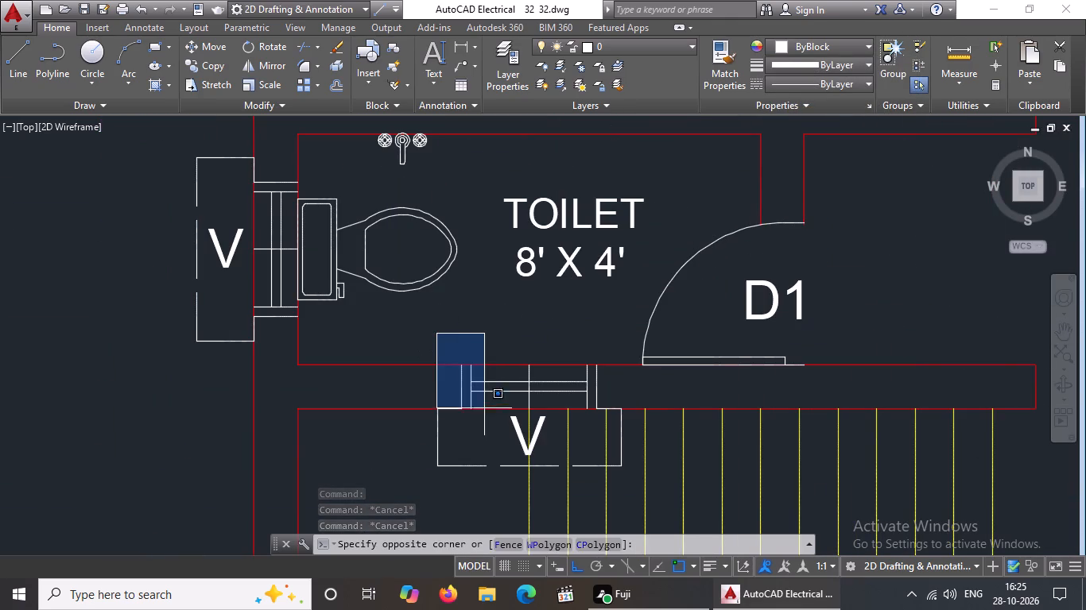
{"action": "left_click", "coordinate": [484, 427]}
{"action": "left_click", "coordinate": [809, 43]}
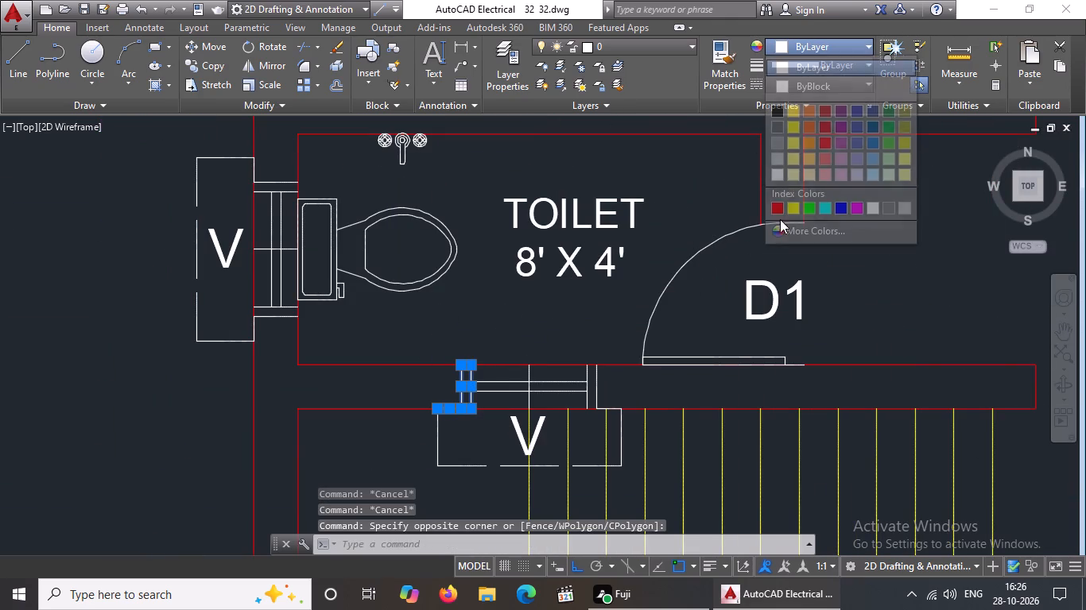
{"action": "left_click", "coordinate": [790, 204]}
{"action": "key", "text": "Escape"}
Change the stair-side ventilator's centre line and the jamb and frame lines at its end nearer door D1 to Yellow.
{"action": "left_click", "coordinate": [506, 344]}
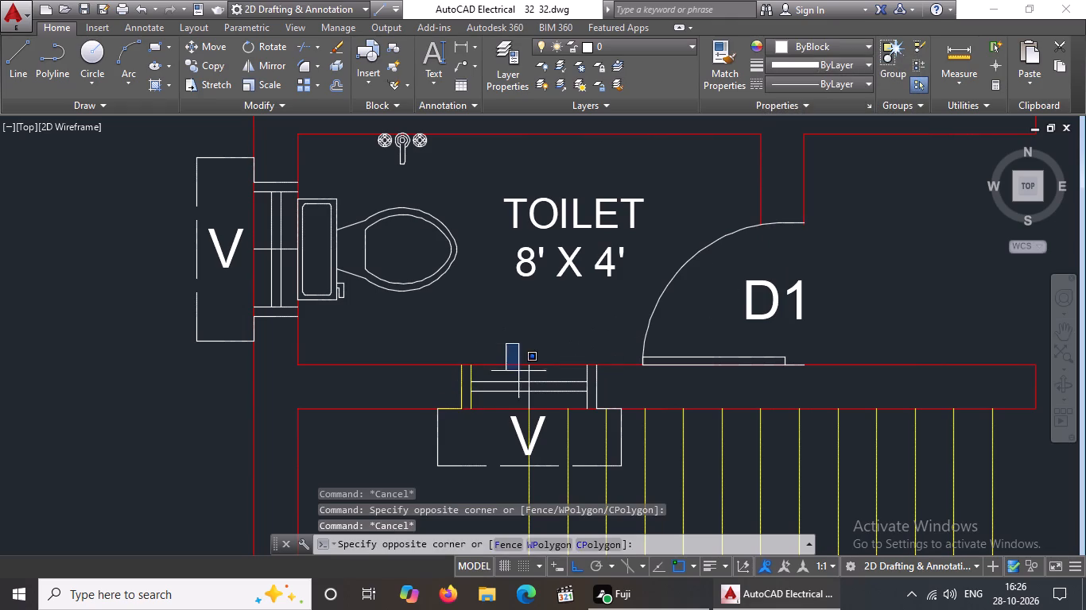
{"action": "left_click", "coordinate": [546, 414]}
{"action": "left_click", "coordinate": [820, 45]}
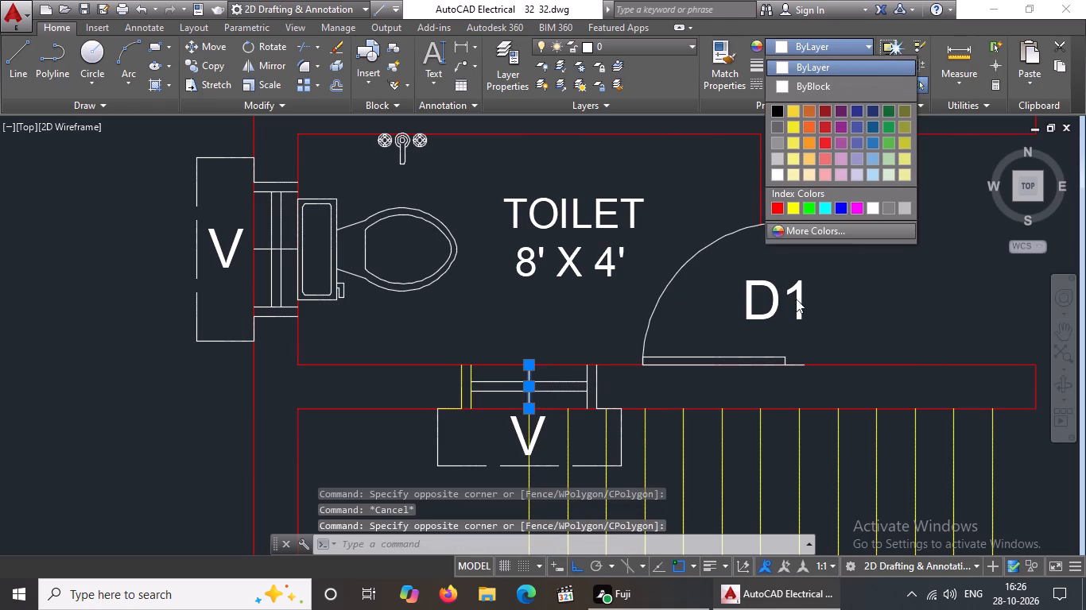
{"action": "left_click", "coordinate": [792, 204]}
{"action": "key", "text": "Escape"}
{"action": "left_click", "coordinate": [572, 341]}
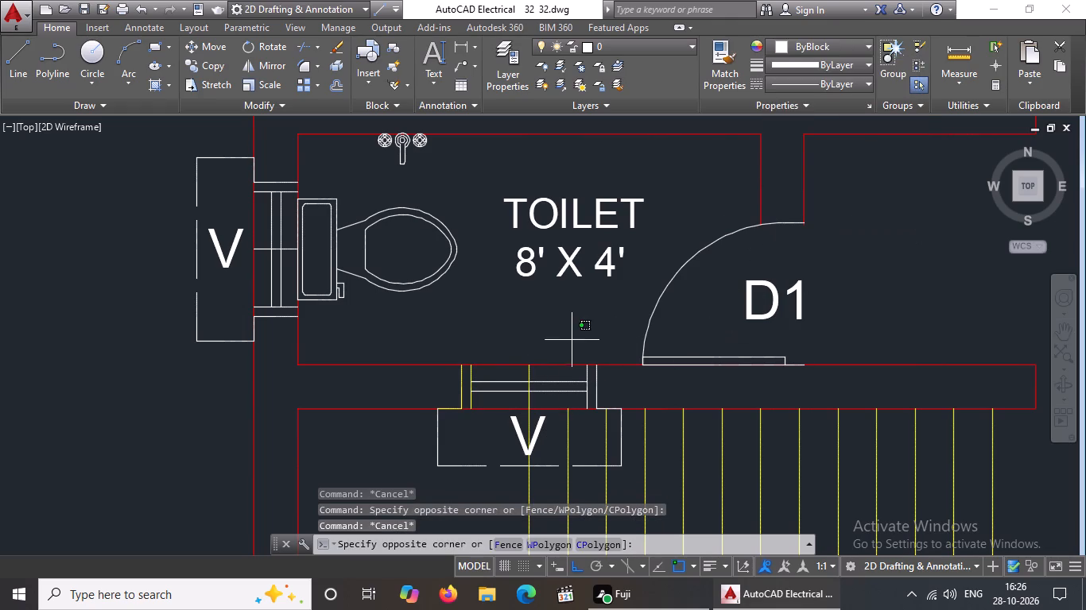
{"action": "left_click_drag", "start_coordinate": [630, 476], "coordinate": [631, 466]}
{"action": "left_click", "coordinate": [832, 46]}
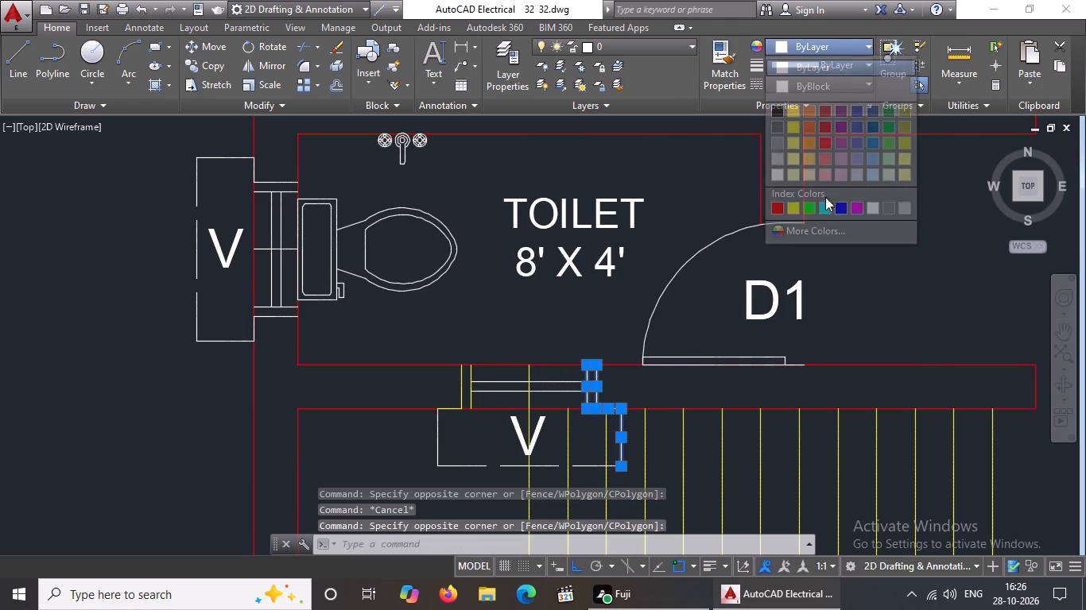
{"action": "left_click", "coordinate": [789, 204]}
{"action": "key", "text": "Escape"}
Change the whole ventilator between toilet and staircase, including its frame, glazing lines and V label, to Yellow.
{"action": "left_click", "coordinate": [427, 339]}
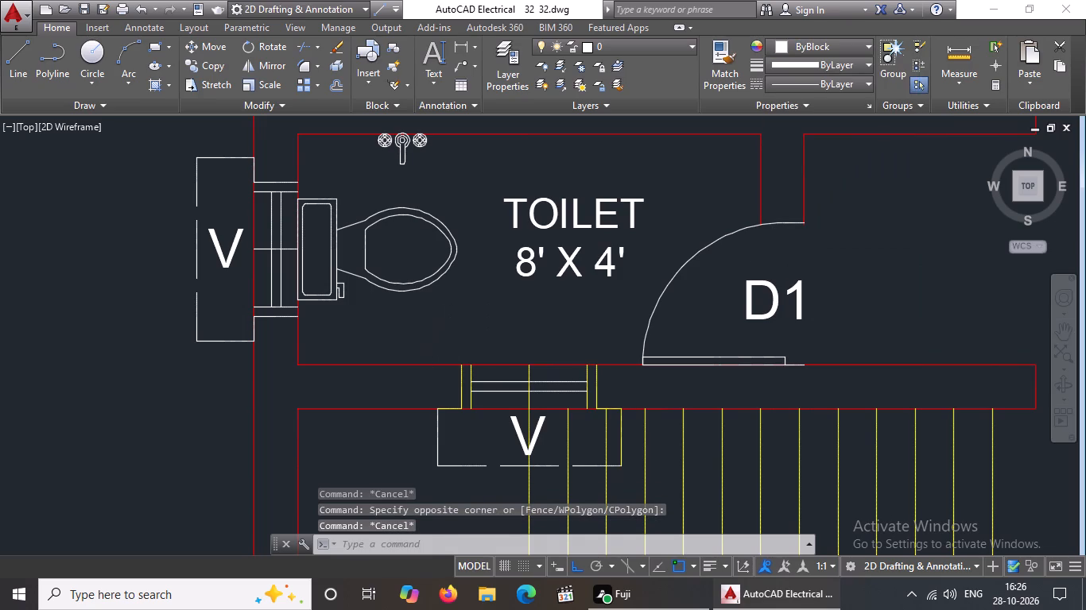
{"action": "left_click", "coordinate": [632, 487]}
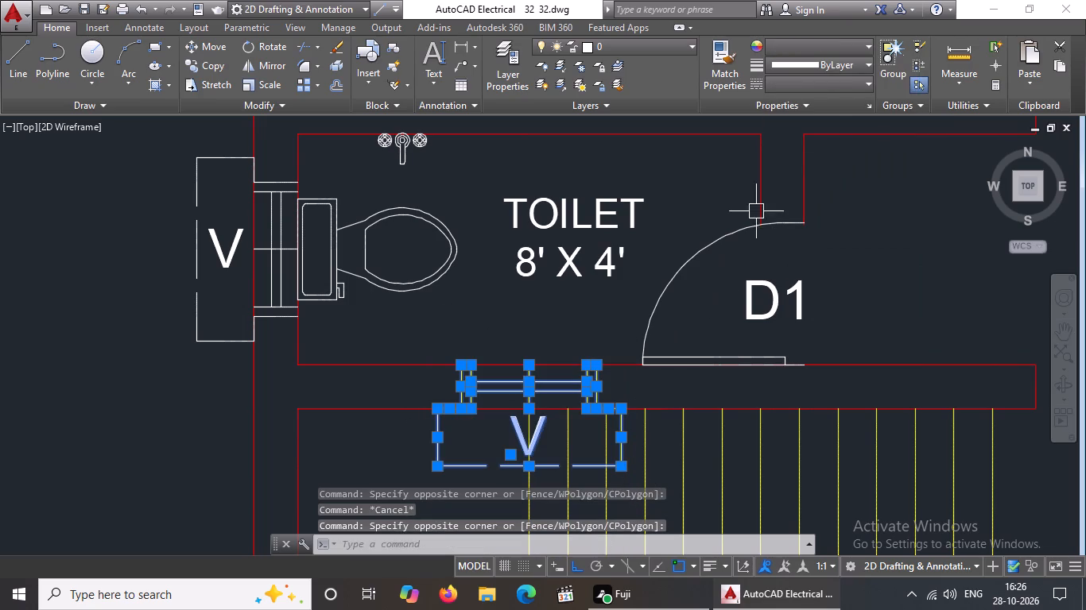
{"action": "left_click", "coordinate": [801, 45]}
{"action": "left_click", "coordinate": [791, 199]}
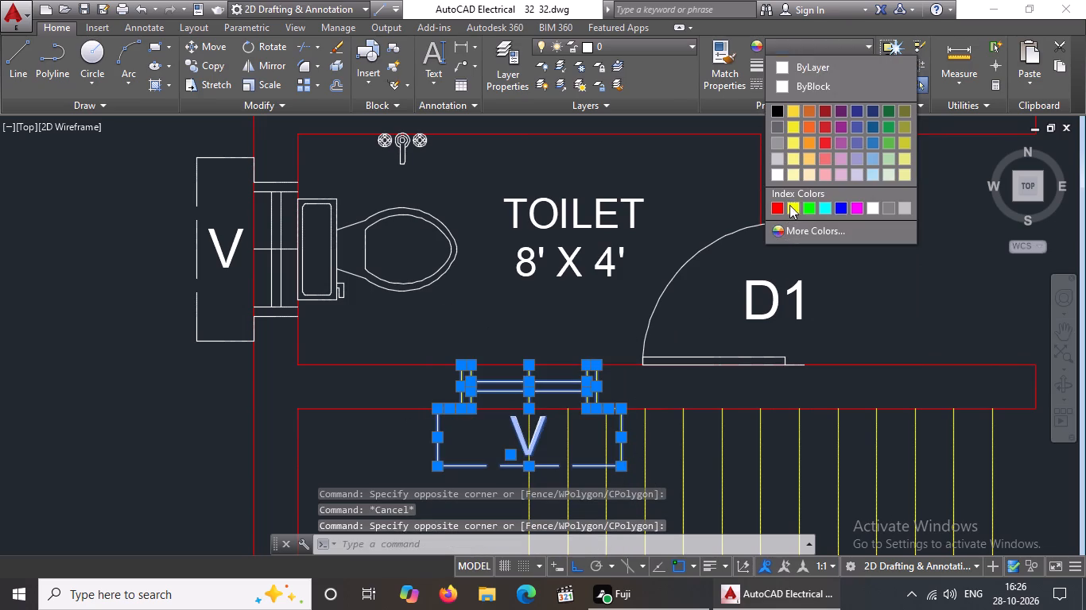
{"action": "left_click", "coordinate": [814, 44]}
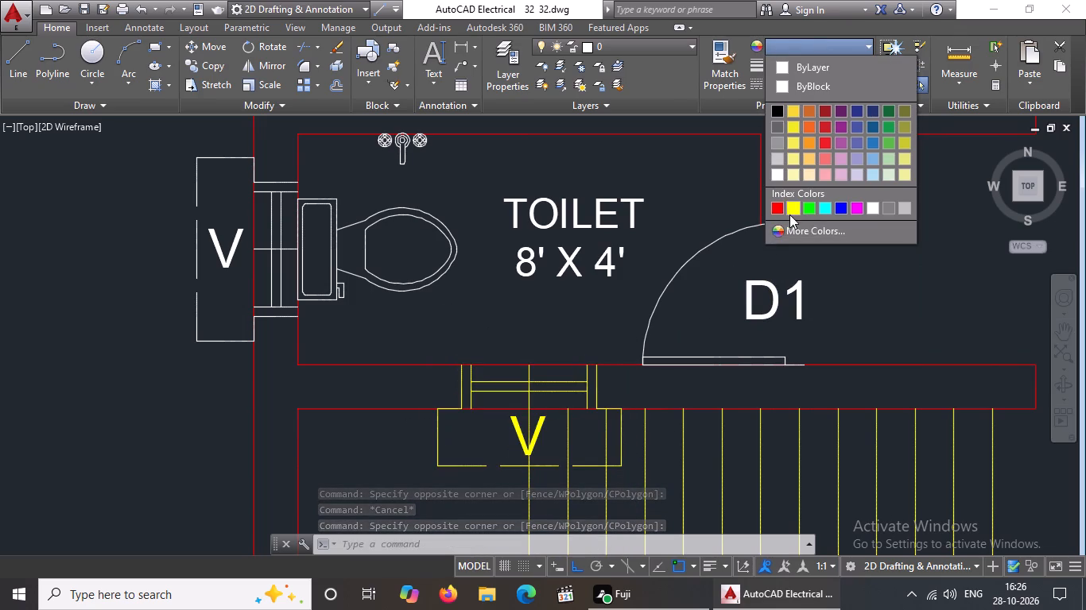
{"action": "left_click", "coordinate": [793, 205]}
{"action": "key", "text": "Escape"}
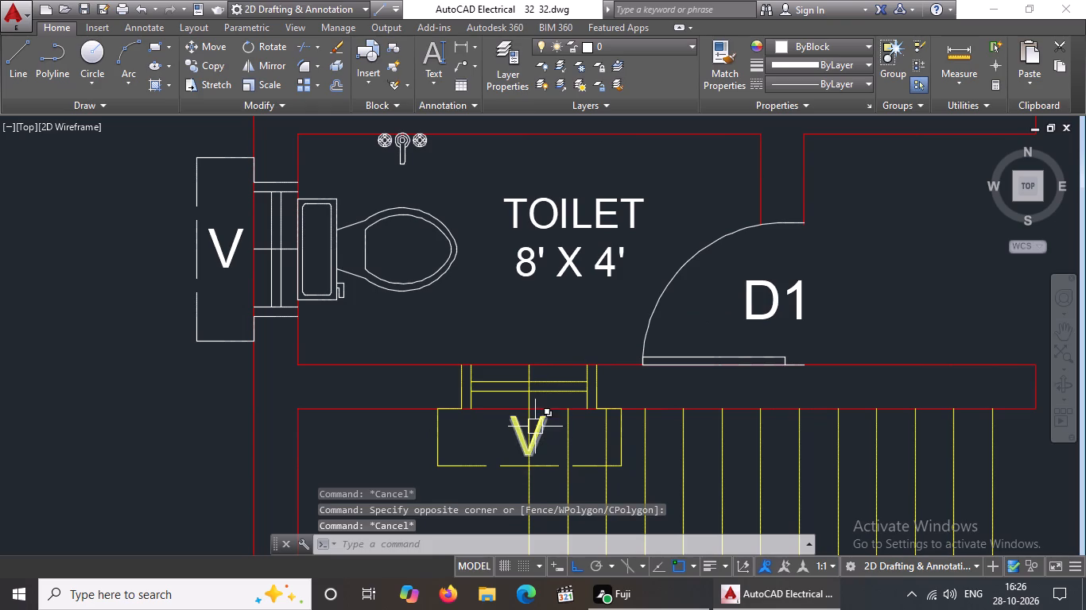
Set the colour of the stair-side ventilator's V label to ByBlock.
{"action": "left_click_drag", "start_coordinate": [537, 427], "coordinate": [549, 418]}
{"action": "left_click", "coordinate": [815, 42]}
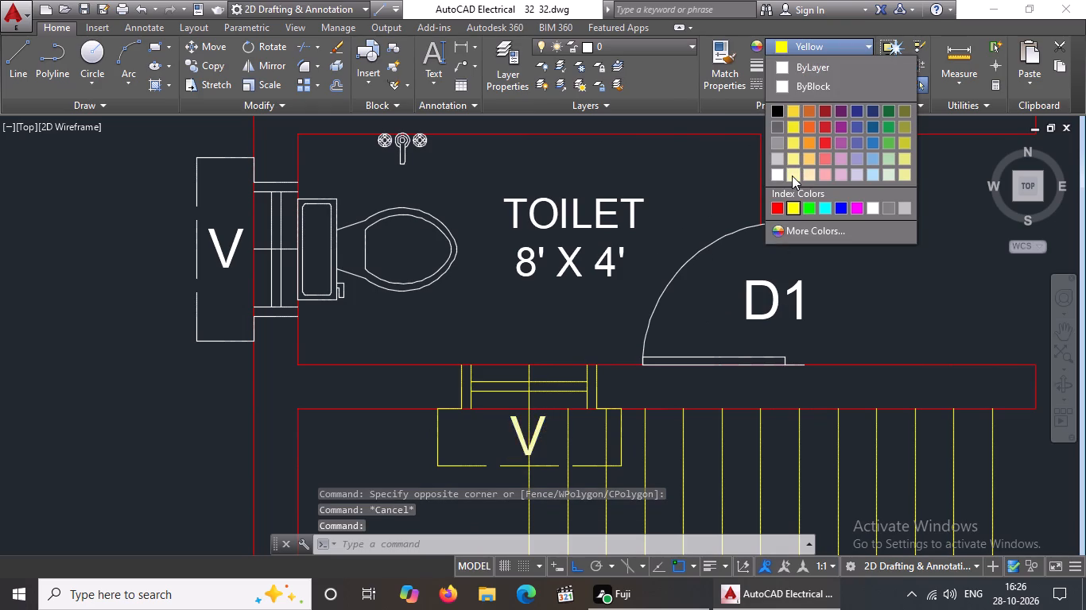
{"action": "left_click", "coordinate": [794, 76]}
{"action": "left_click", "coordinate": [794, 87]}
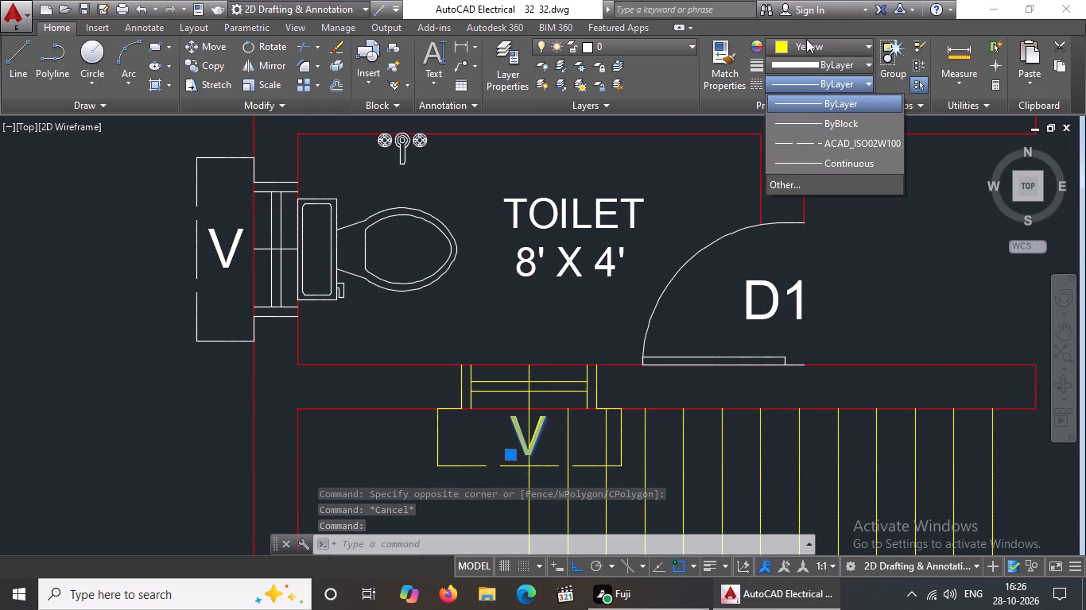
{"action": "key", "text": "Escape"}
{"action": "key", "text": "Escape"}
{"action": "key", "text": "Escape"}
{"action": "left_click", "coordinate": [541, 425]}
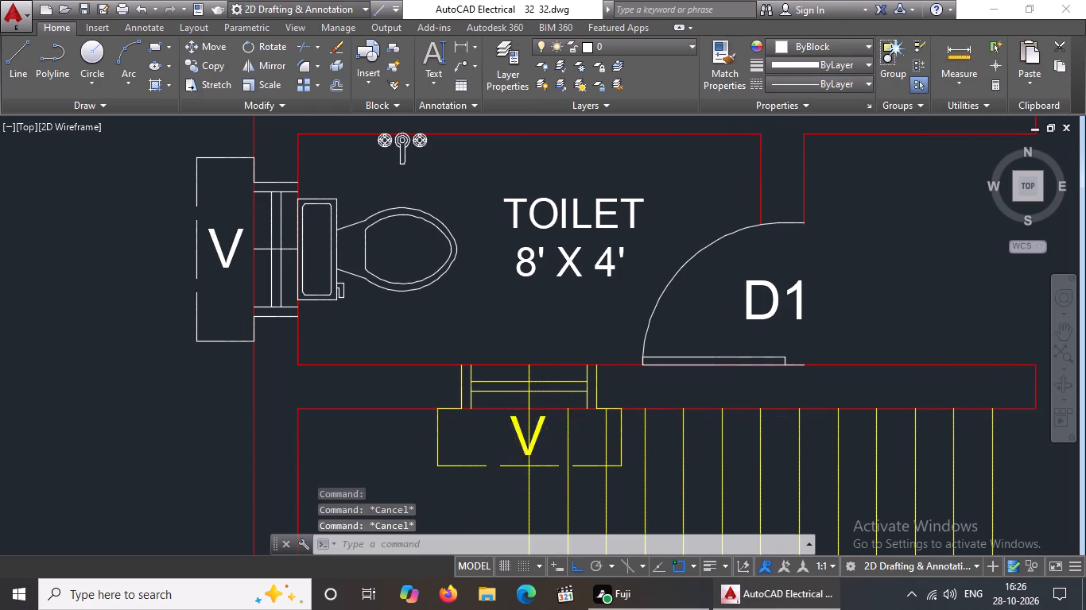
{"action": "left_click", "coordinate": [799, 44]}
{"action": "left_click", "coordinate": [800, 81]}
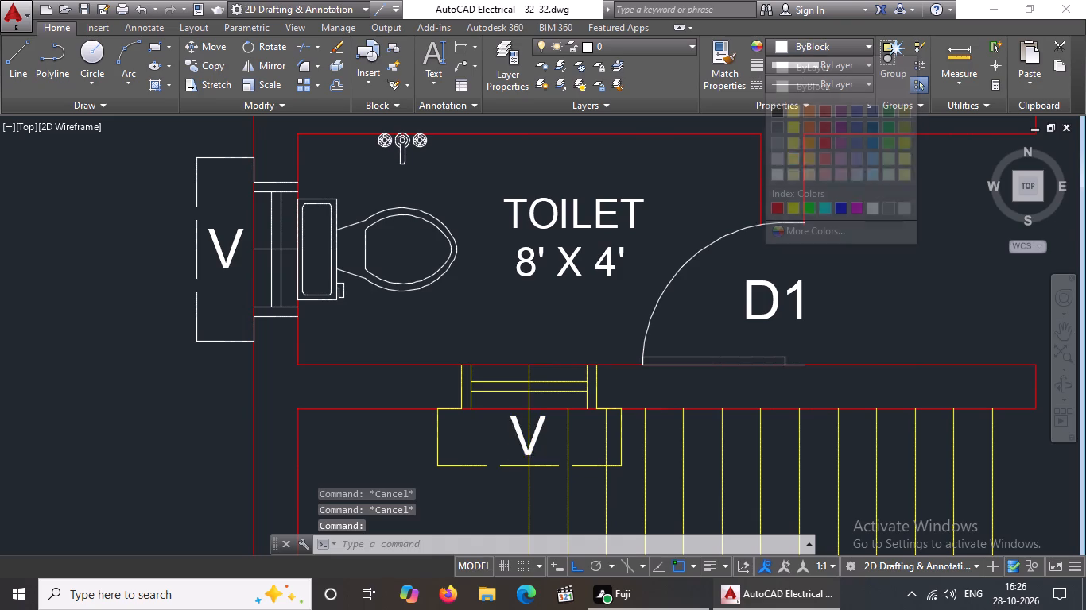
{"action": "key", "text": "Escape"}
Change the two lower jamb lines of the outer-wall ventilator behind the toilet's WC to Yellow.
{"action": "scroll", "coordinate": [649, 417], "scroll_direction": "down", "scroll_amount": 3}
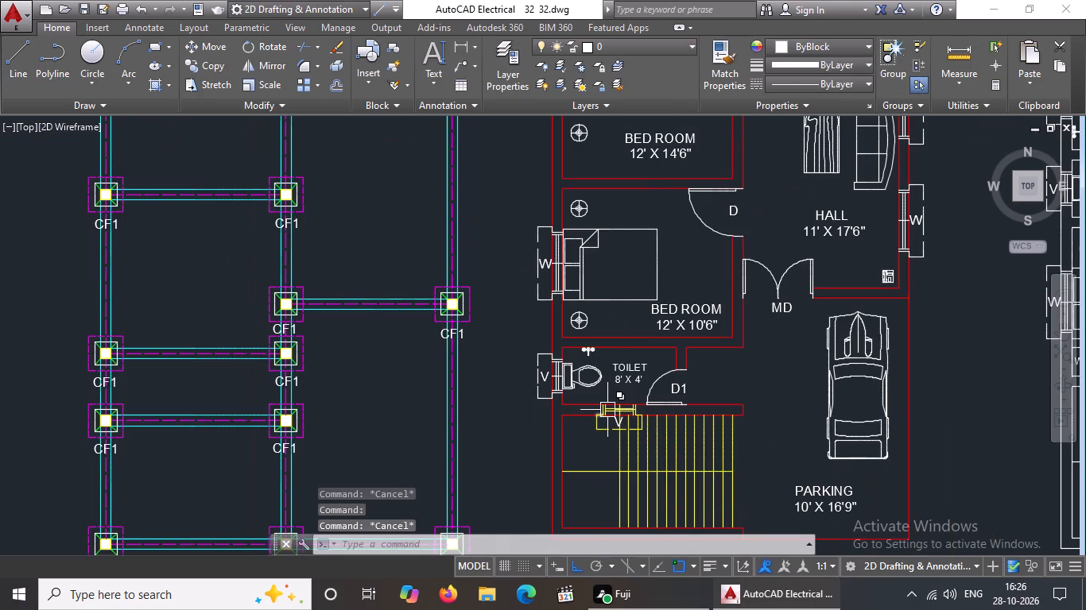
{"action": "scroll", "coordinate": [537, 403], "scroll_direction": "up", "scroll_amount": 3}
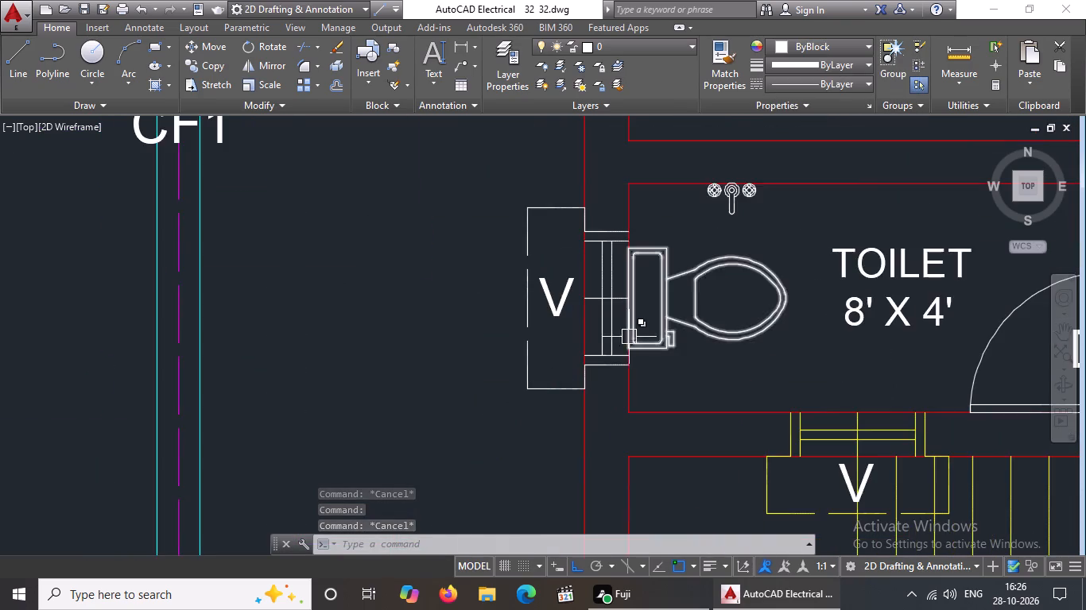
{"action": "scroll", "coordinate": [631, 345], "scroll_direction": "up", "scroll_amount": 2}
{"action": "left_click_drag", "start_coordinate": [477, 360], "coordinate": [491, 367]}
{"action": "left_click_drag", "start_coordinate": [666, 440], "coordinate": [665, 427]}
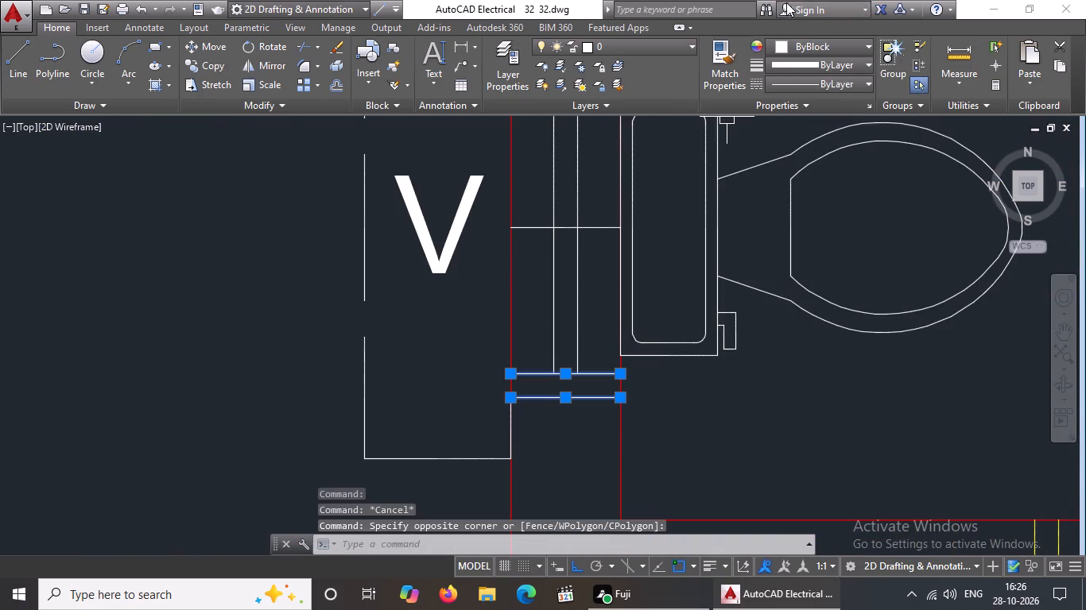
{"action": "left_click", "coordinate": [802, 44]}
{"action": "left_click", "coordinate": [792, 206]}
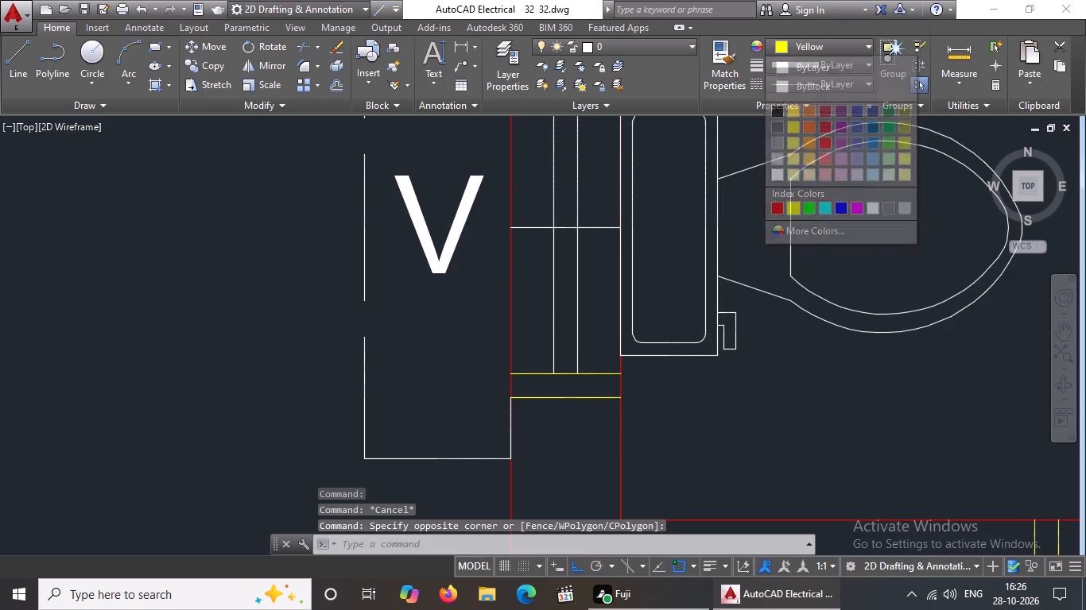
{"action": "key", "text": "Escape"}
Change the two vertical glazing lines of the ventilator behind the WC to Yellow.
{"action": "left_click_drag", "start_coordinate": [558, 290], "coordinate": [560, 278]}
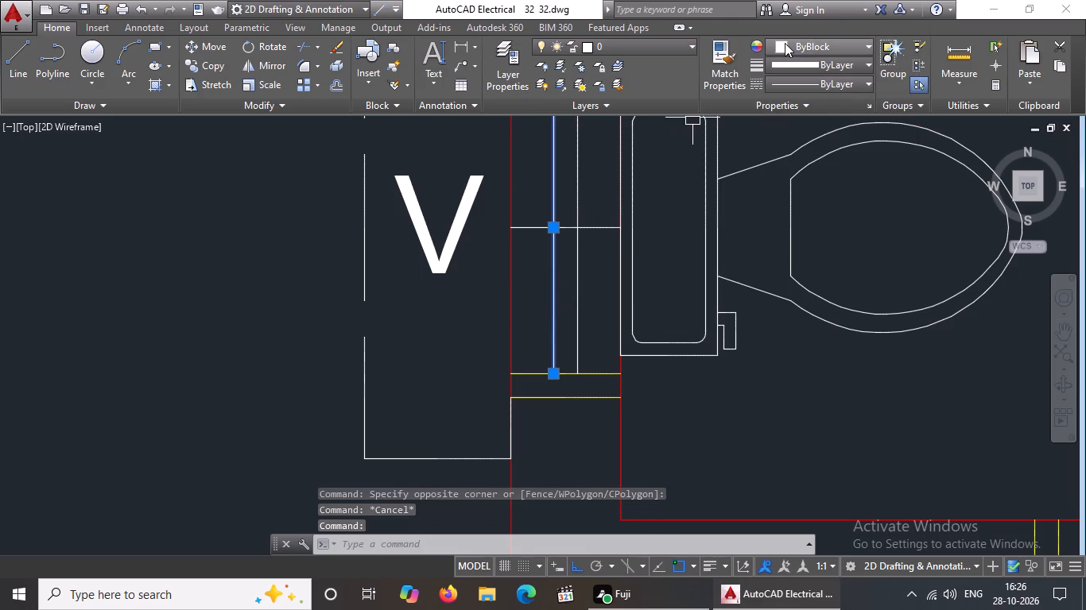
{"action": "left_click", "coordinate": [785, 43]}
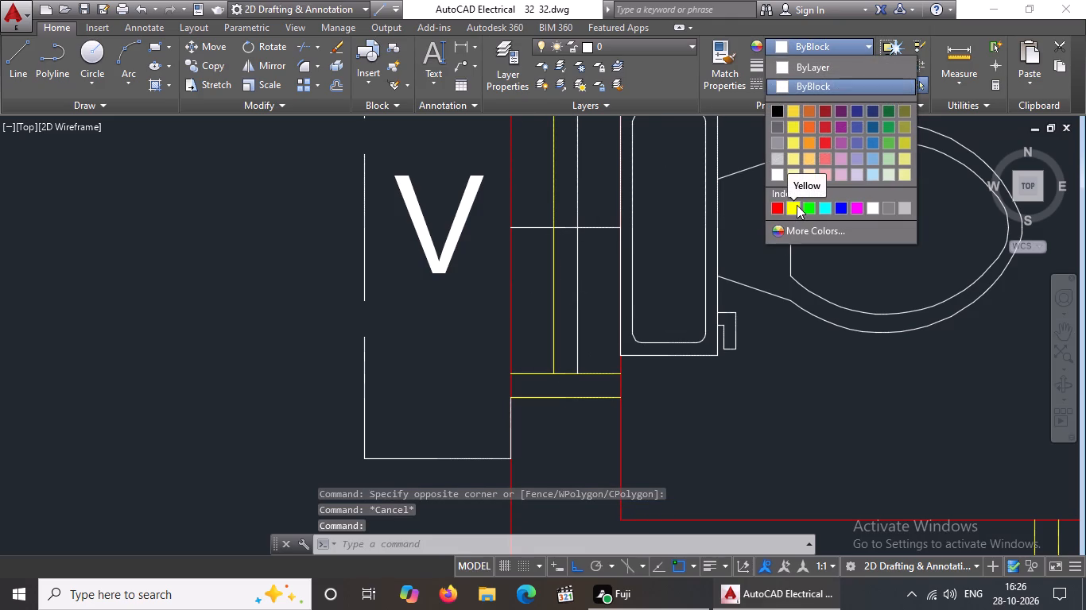
{"action": "left_click", "coordinate": [797, 205]}
{"action": "key", "text": "Escape"}
{"action": "left_click", "coordinate": [584, 284]}
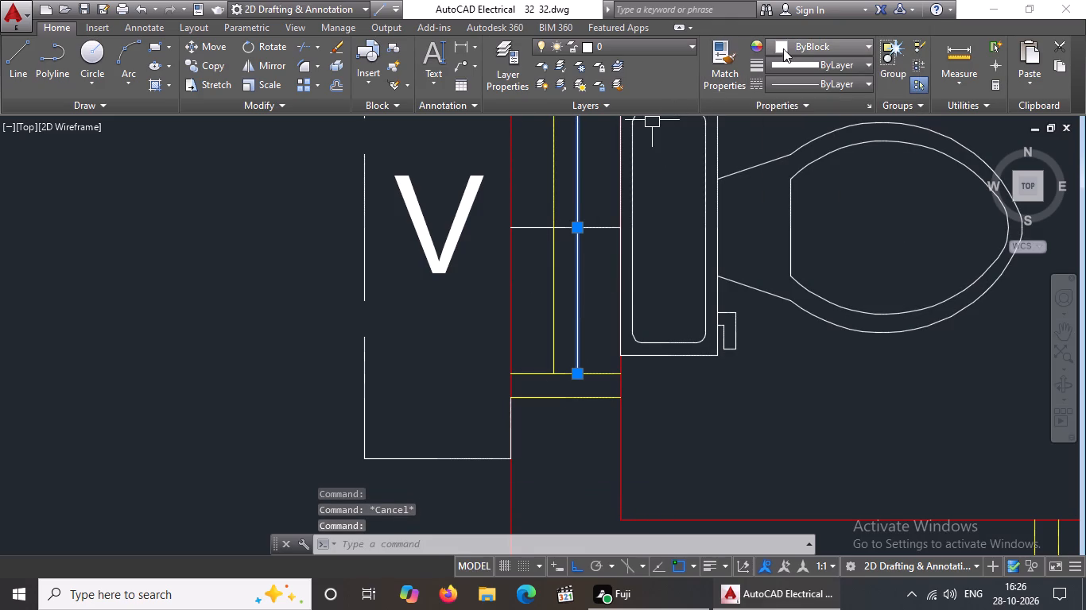
{"action": "left_click", "coordinate": [806, 47]}
{"action": "left_click", "coordinate": [791, 199]}
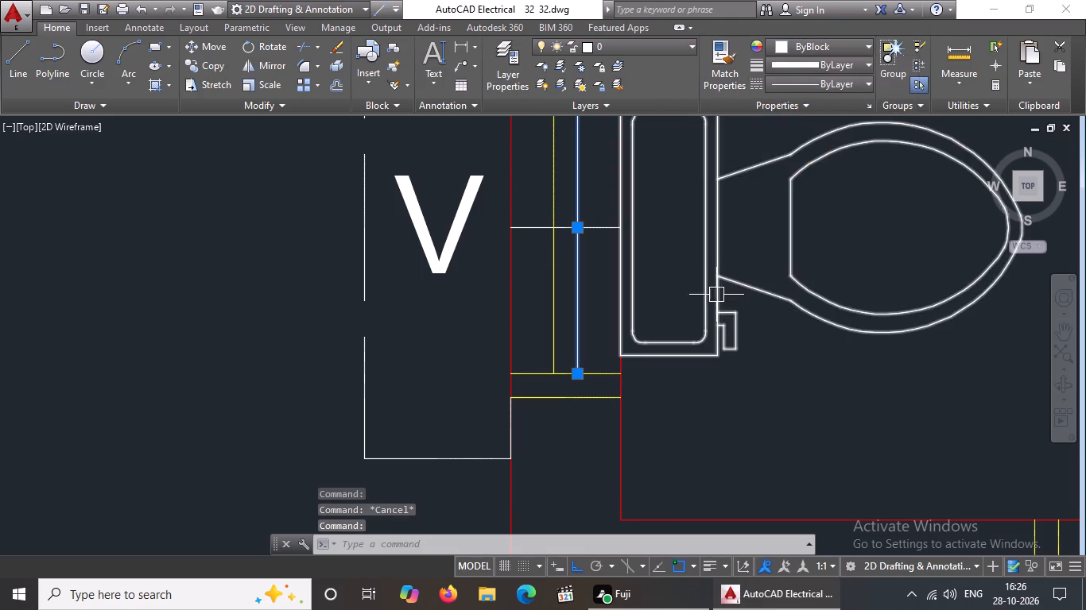
{"action": "key", "text": "Escape"}
{"action": "scroll", "coordinate": [618, 324], "scroll_direction": "down", "scroll_amount": 2}
{"action": "scroll", "coordinate": [596, 257], "scroll_direction": "up", "scroll_amount": 2}
{"action": "left_click", "coordinate": [607, 247]}
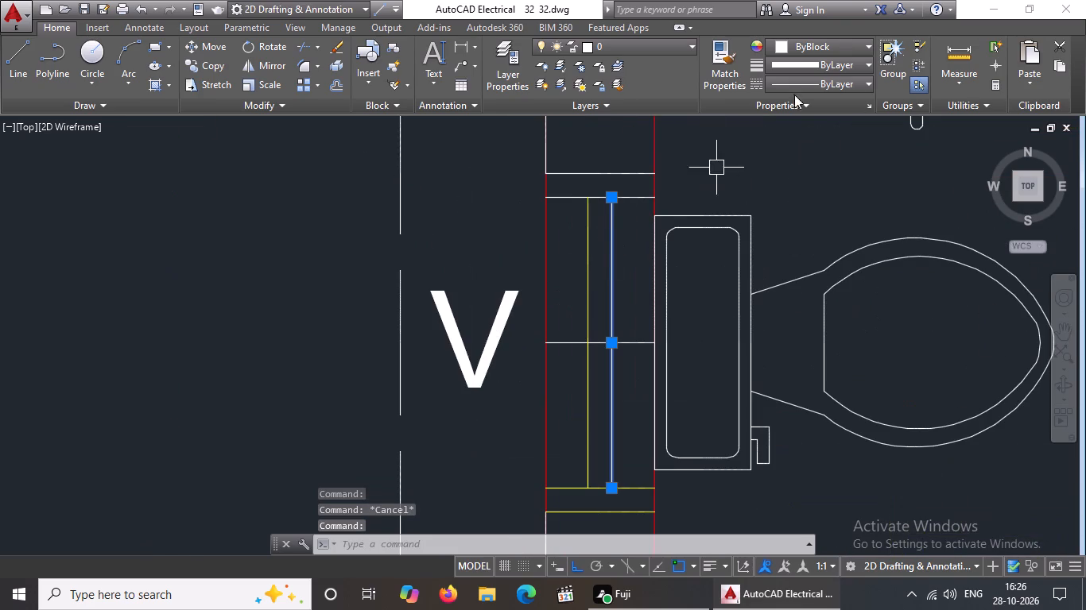
{"action": "left_click", "coordinate": [834, 46]}
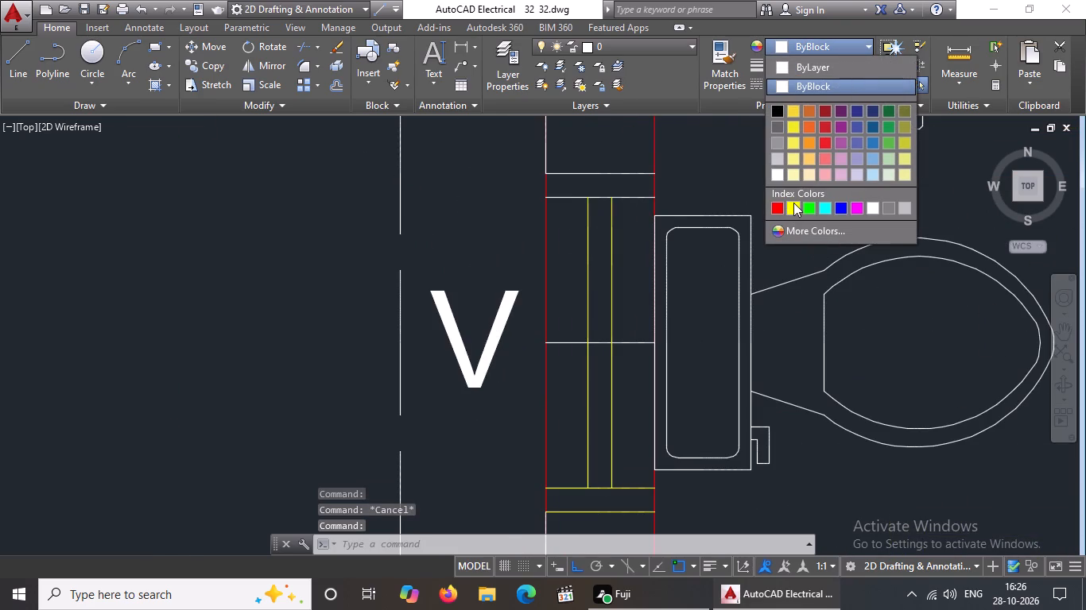
{"action": "left_click", "coordinate": [794, 202]}
{"action": "key", "text": "Escape"}
Change the two upper jamb lines of the ventilator behind the WC to Yellow.
{"action": "left_click", "coordinate": [522, 164]}
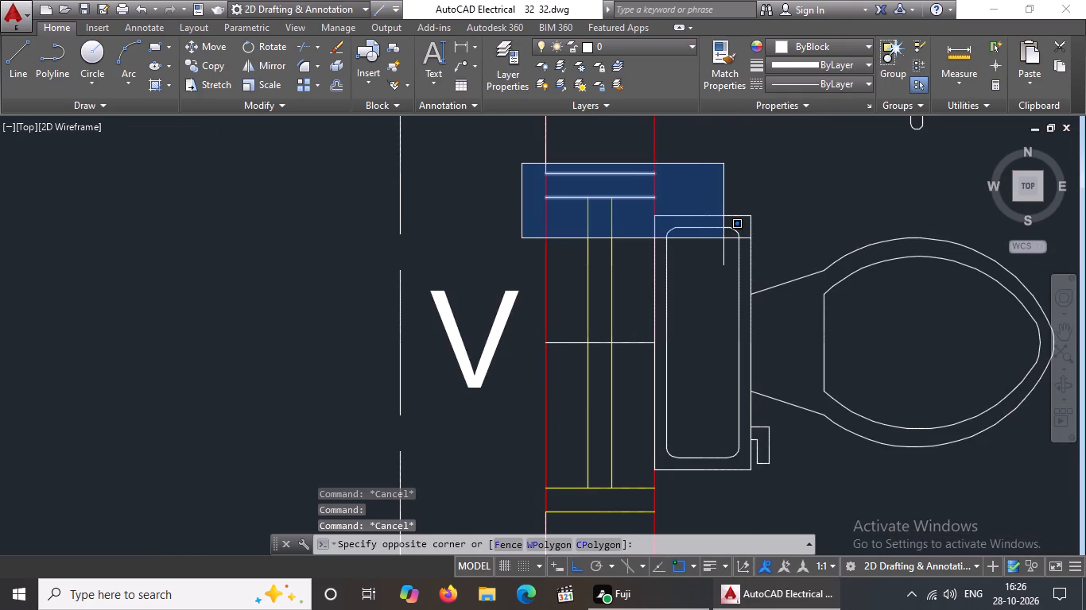
{"action": "left_click", "coordinate": [723, 237]}
{"action": "left_click", "coordinate": [849, 47]}
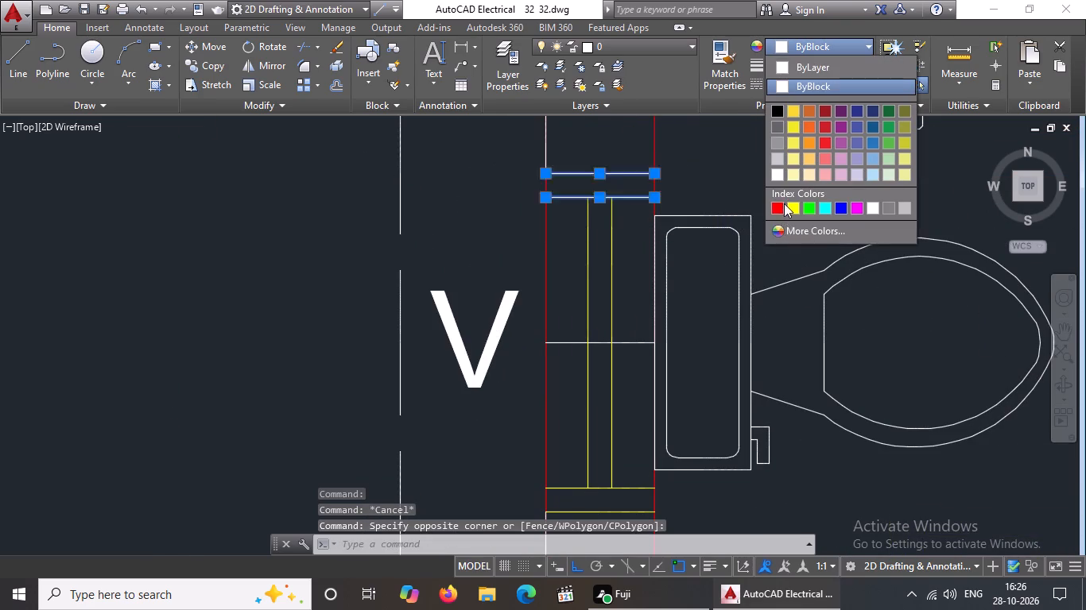
{"action": "left_click", "coordinate": [793, 207]}
{"action": "scroll", "coordinate": [778, 235], "scroll_direction": "down", "scroll_amount": 2}
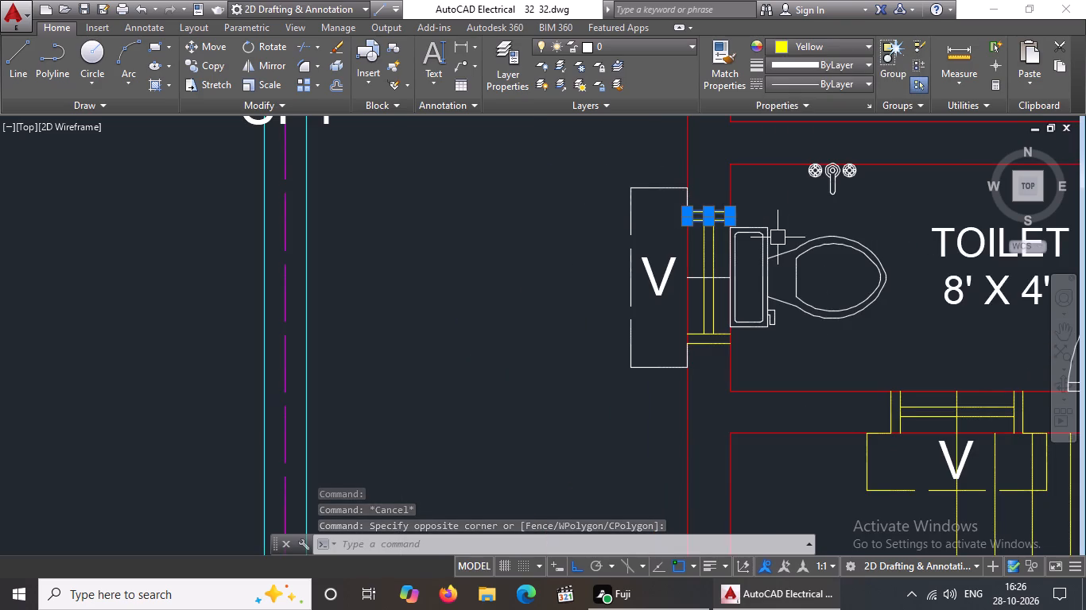
{"action": "key", "text": "Escape"}
Change the outer outline and V label of the ventilator behind the toilet's WC to Yellow.
{"action": "left_click_drag", "start_coordinate": [555, 164], "coordinate": [556, 175]}
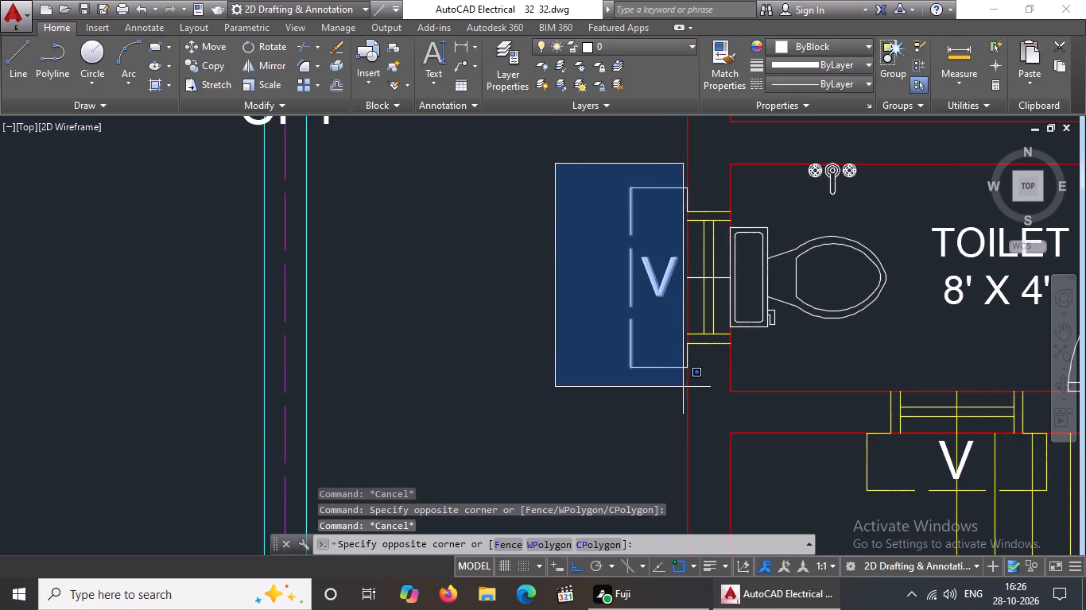
{"action": "left_click_drag", "start_coordinate": [699, 385], "coordinate": [700, 360]}
{"action": "left_click", "coordinate": [816, 44]}
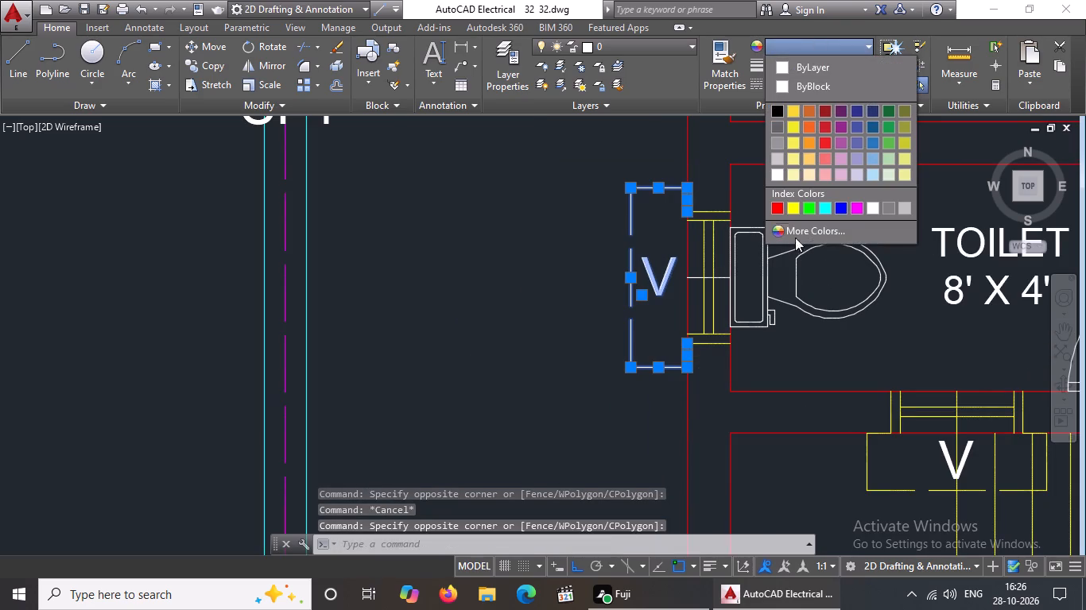
{"action": "left_click", "coordinate": [790, 205]}
{"action": "key", "text": "Escape"}
Set the colour of the V label beside the WC ventilator to ByBlock.
{"action": "left_click", "coordinate": [669, 277]}
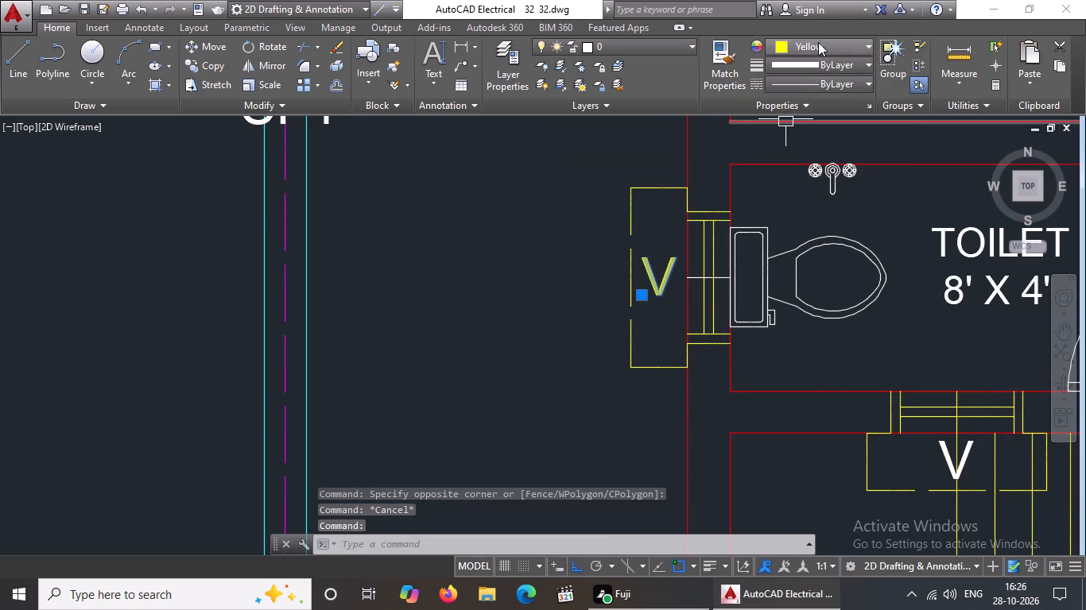
{"action": "left_click", "coordinate": [818, 42]}
{"action": "left_click", "coordinate": [788, 80]}
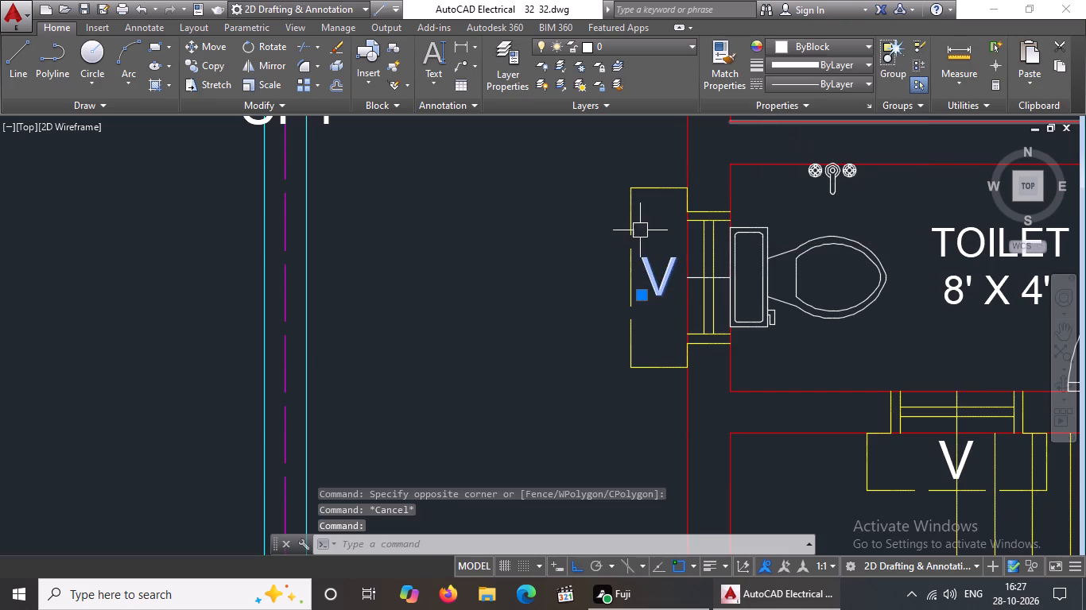
{"action": "key", "text": "Escape"}
Change the two lower jamb lines of the 12' X 10'6" bedroom's outer-wall window to Yellow.
{"action": "scroll", "coordinate": [639, 268], "scroll_direction": "down", "scroll_amount": 2}
{"action": "scroll", "coordinate": [719, 310], "scroll_direction": "down", "scroll_amount": 1}
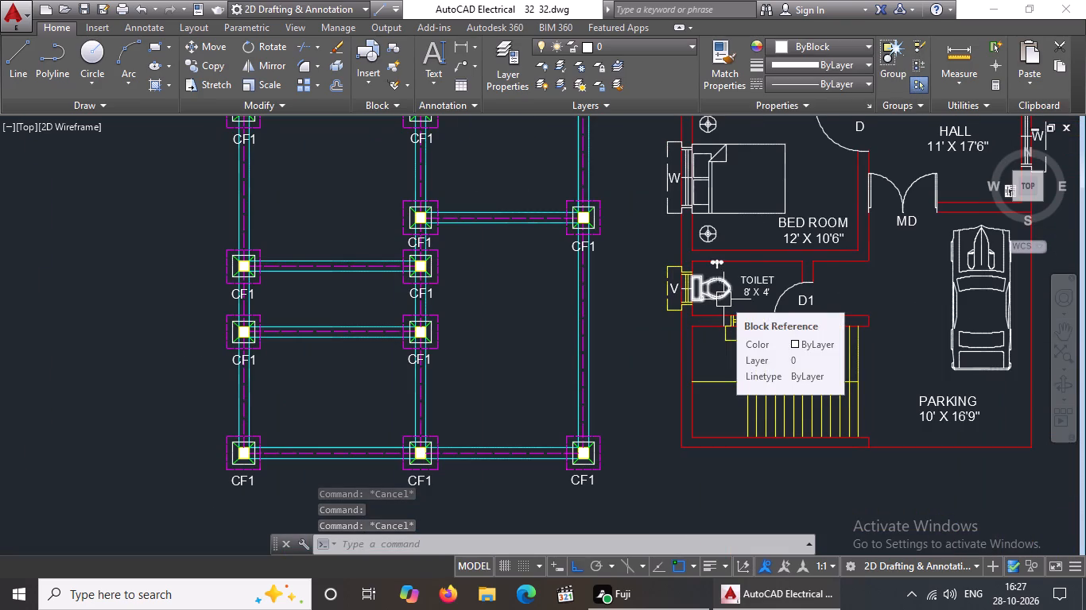
{"action": "scroll", "coordinate": [811, 290], "scroll_direction": "down", "scroll_amount": 1}
{"action": "scroll", "coordinate": [714, 258], "scroll_direction": "up", "scroll_amount": 1}
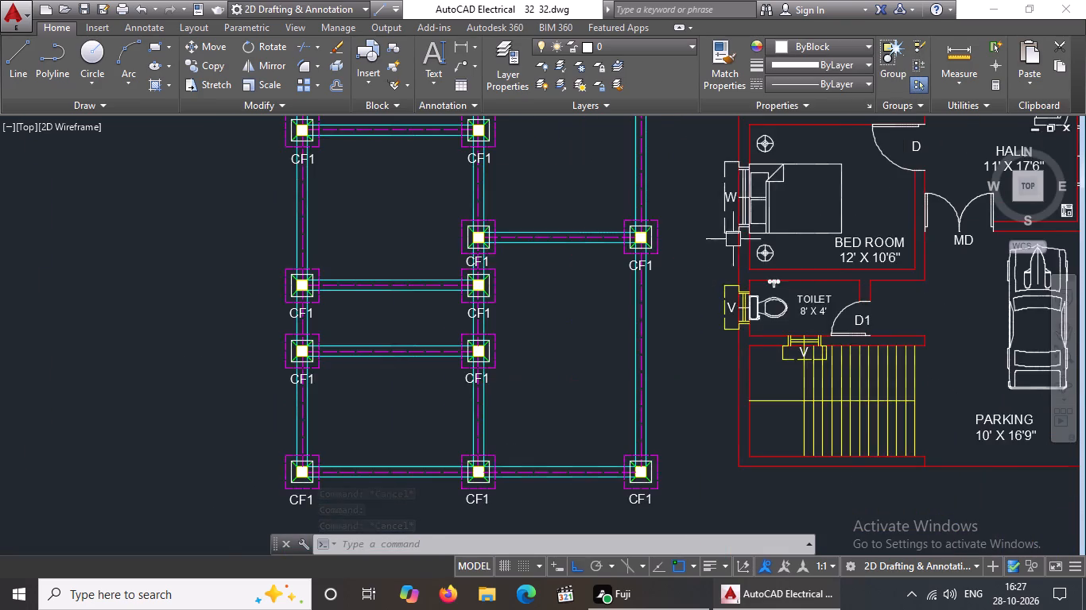
{"action": "scroll", "coordinate": [773, 211], "scroll_direction": "up", "scroll_amount": 3}
{"action": "left_click", "coordinate": [607, 246]}
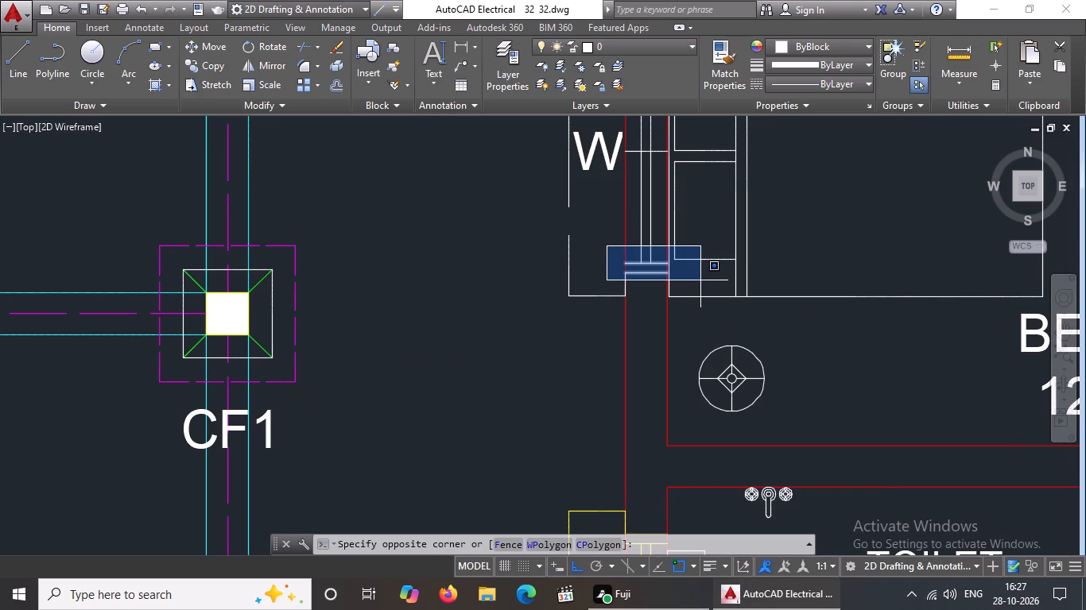
{"action": "left_click", "coordinate": [700, 280]}
{"action": "left_click", "coordinate": [816, 41]}
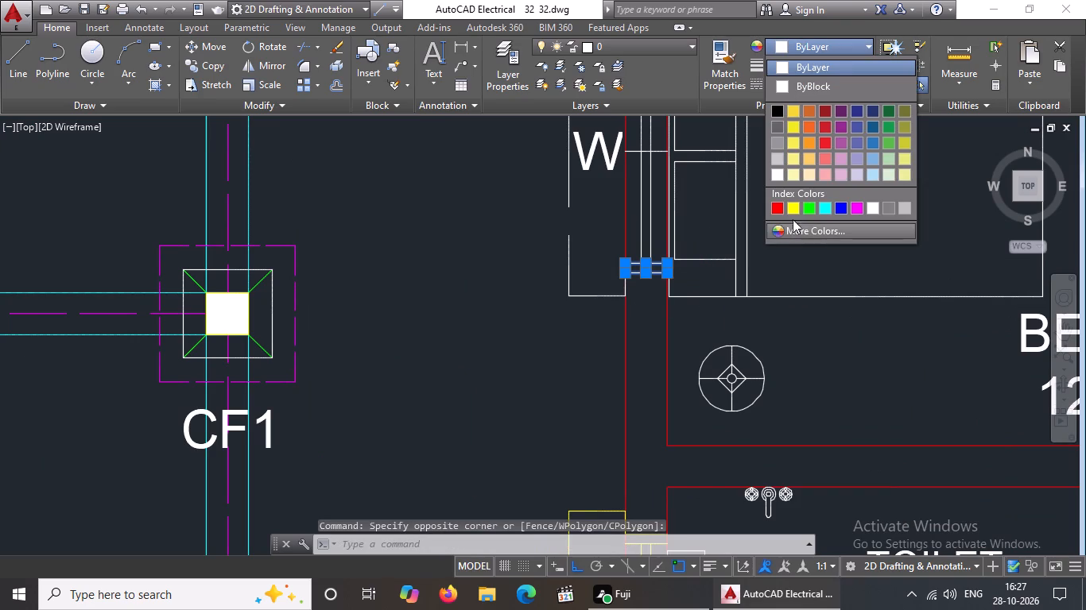
{"action": "left_click", "coordinate": [794, 206]}
{"action": "key", "text": "Escape"}
Change the two vertical glazing lines of the 12' X 10'6" bedroom window to Yellow.
{"action": "left_click", "coordinate": [648, 216]}
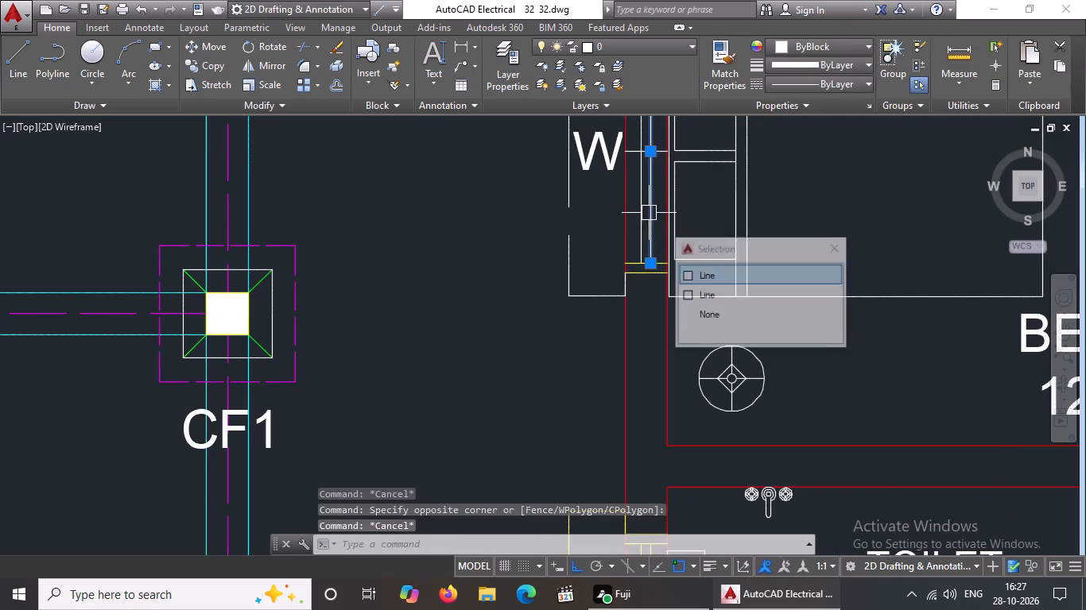
{"action": "left_click", "coordinate": [785, 44]}
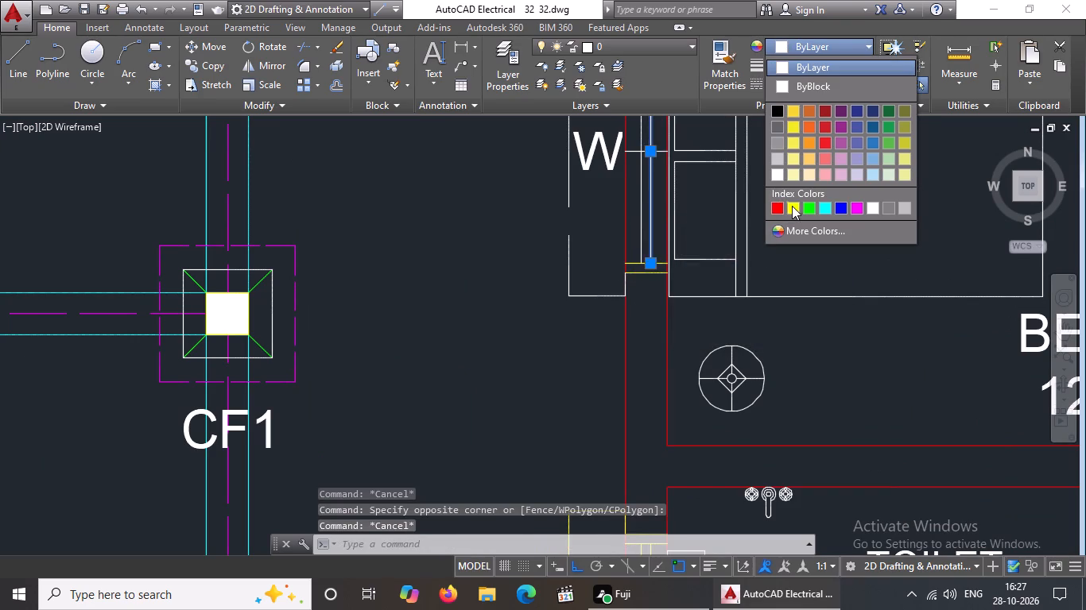
{"action": "left_click", "coordinate": [793, 204]}
{"action": "key", "text": "Escape"}
{"action": "left_click", "coordinate": [638, 222]}
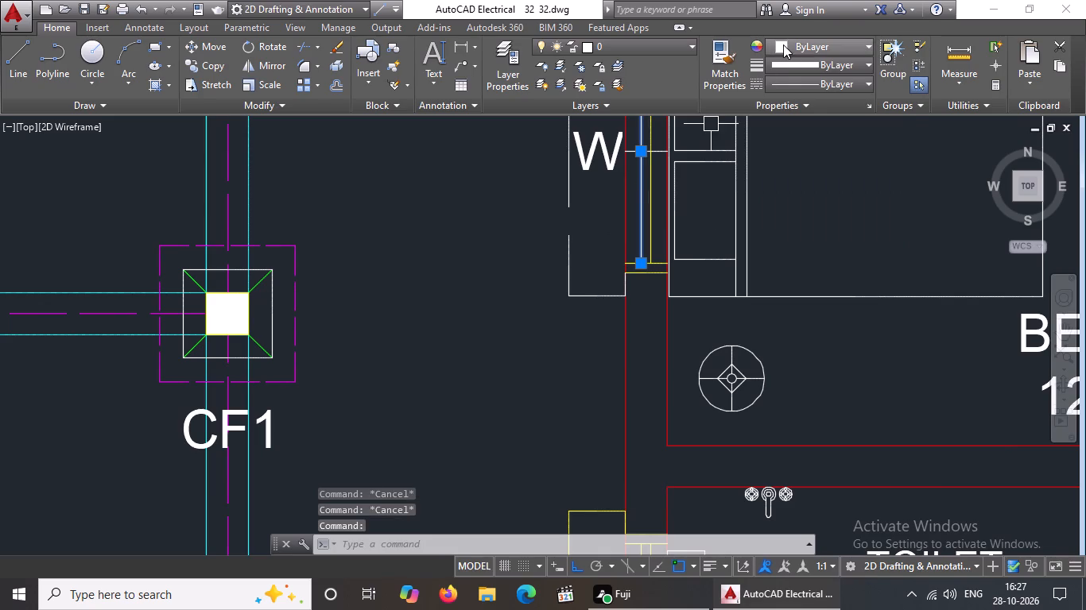
{"action": "left_click", "coordinate": [784, 44]}
{"action": "left_click", "coordinate": [789, 204]}
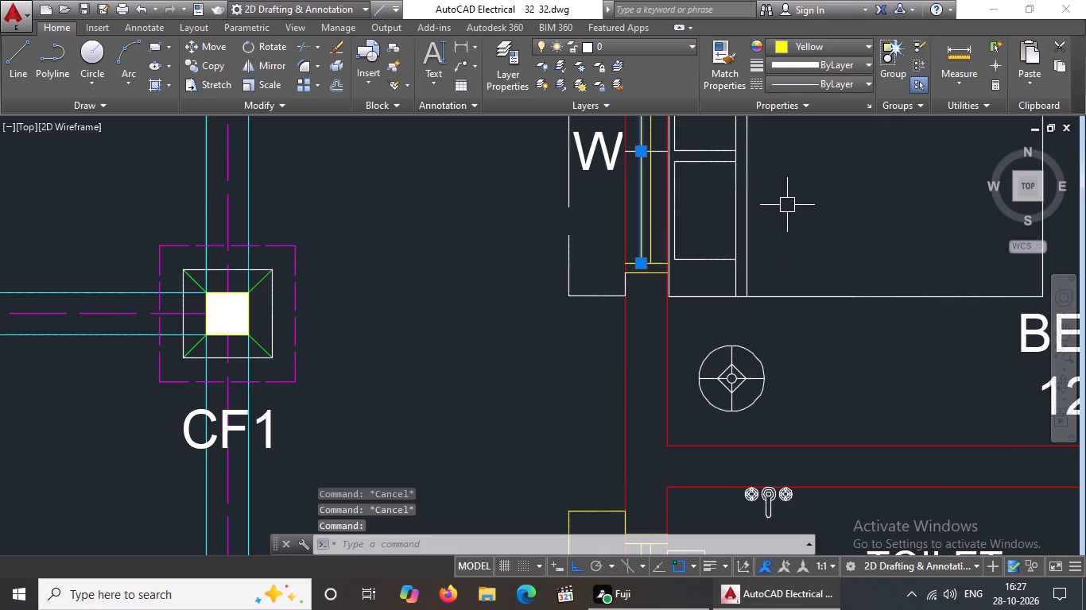
{"action": "key", "text": "Escape"}
Change the short horizontal line crossing the middle of the 12' X 10'6" bedroom window to Yellow.
{"action": "scroll", "coordinate": [744, 203], "scroll_direction": "down", "scroll_amount": 2}
{"action": "scroll", "coordinate": [717, 187], "scroll_direction": "up", "scroll_amount": 4}
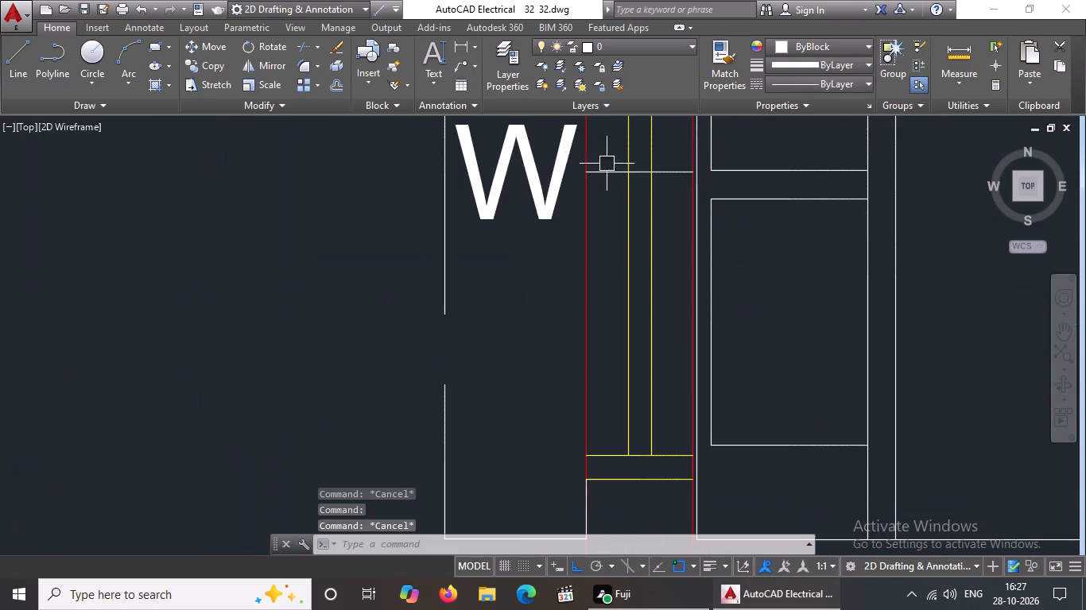
{"action": "left_click", "coordinate": [576, 162]}
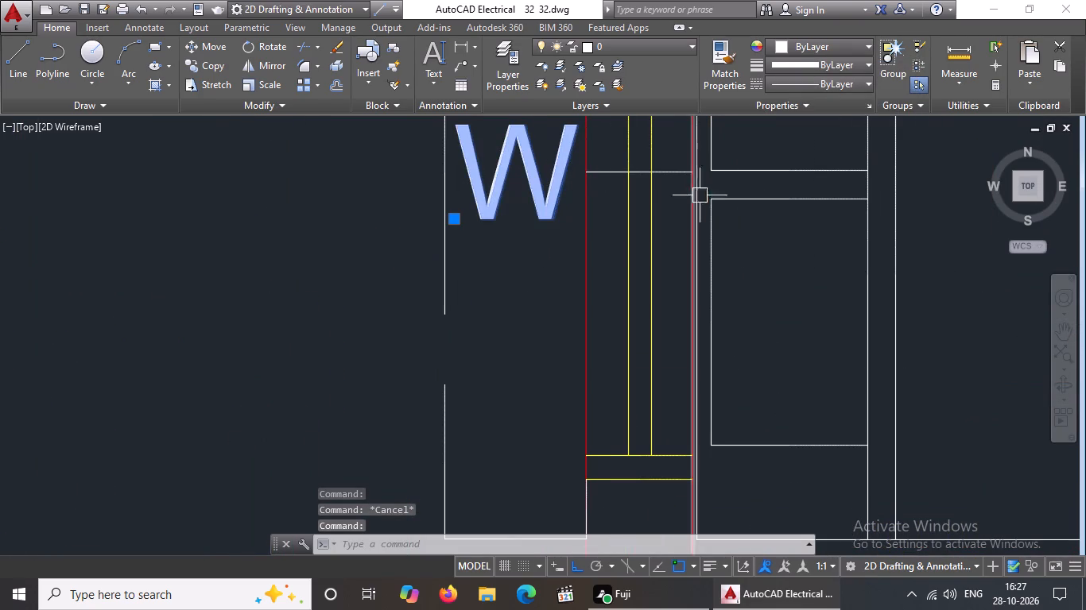
{"action": "key", "text": "Escape"}
{"action": "scroll", "coordinate": [626, 200], "scroll_direction": "down", "scroll_amount": 3}
{"action": "scroll", "coordinate": [641, 174], "scroll_direction": "up", "scroll_amount": 3}
{"action": "left_click_drag", "start_coordinate": [520, 251], "coordinate": [522, 258]}
{"action": "left_click", "coordinate": [703, 348]}
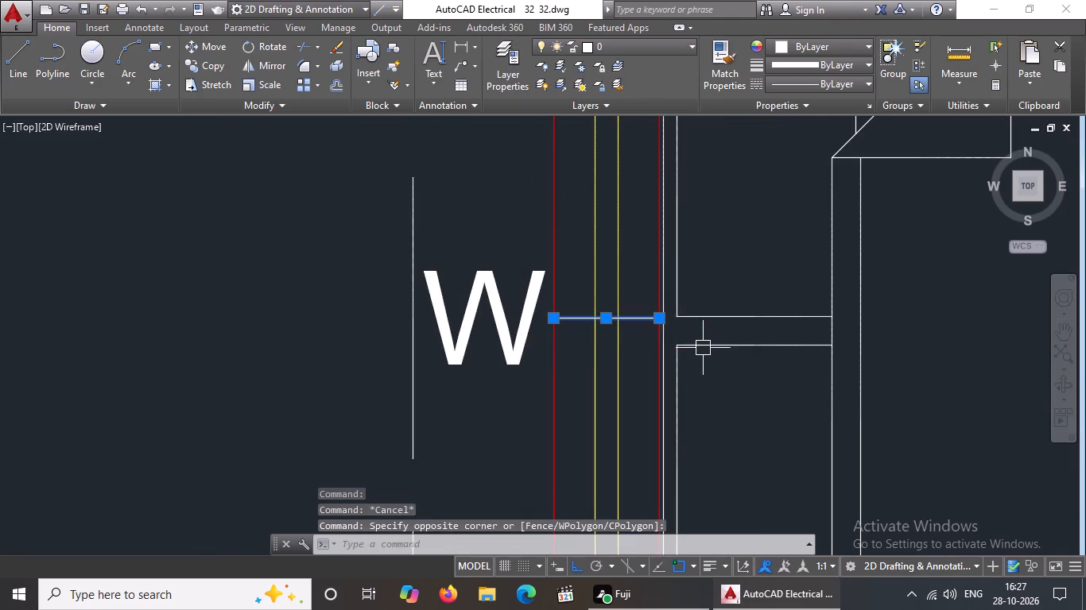
{"action": "left_click", "coordinate": [833, 43]}
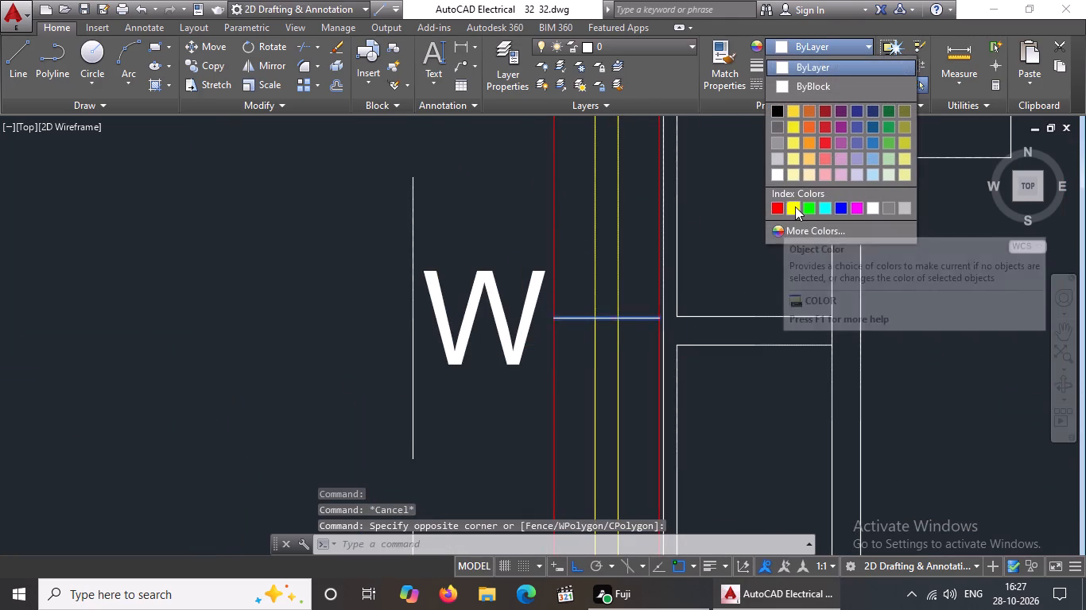
{"action": "left_click", "coordinate": [794, 206]}
{"action": "key", "text": "Escape"}
Change the two upper jamb lines of the 12' X 10'6" bedroom window to Yellow.
{"action": "scroll", "coordinate": [648, 299], "scroll_direction": "down", "scroll_amount": 1}
{"action": "scroll", "coordinate": [617, 233], "scroll_direction": "down", "scroll_amount": 1}
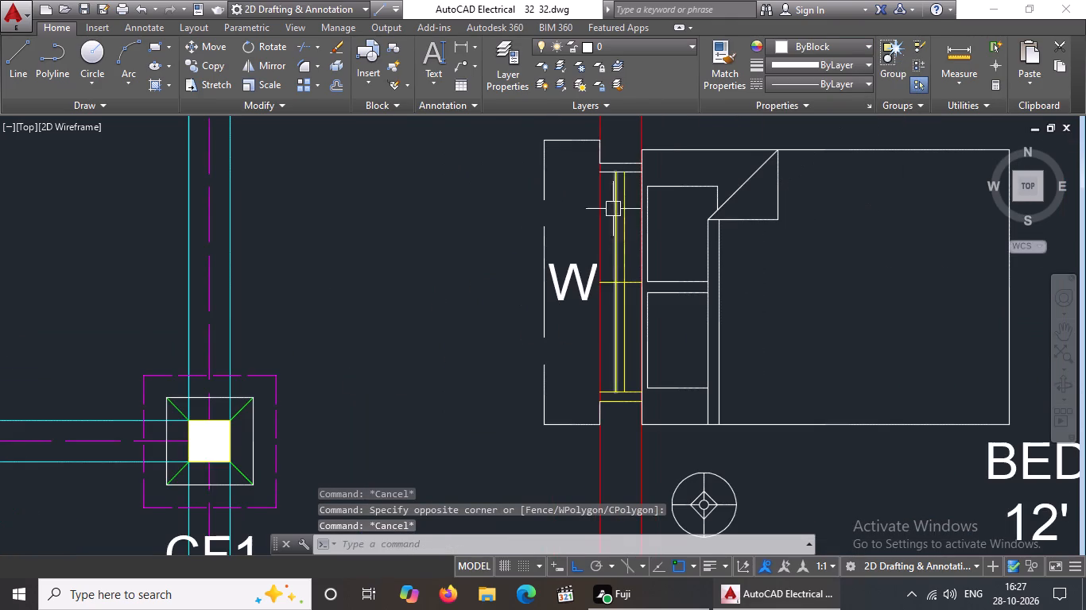
{"action": "left_click", "coordinate": [588, 153]}
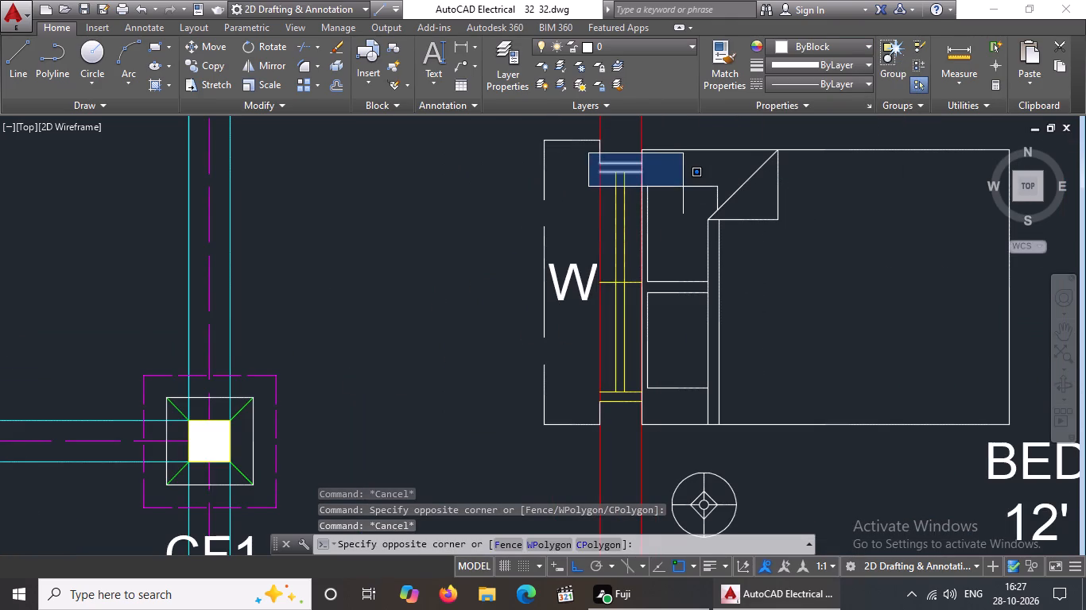
{"action": "left_click", "coordinate": [683, 187]}
{"action": "left_click_drag", "start_coordinate": [844, 41], "coordinate": [844, 49]}
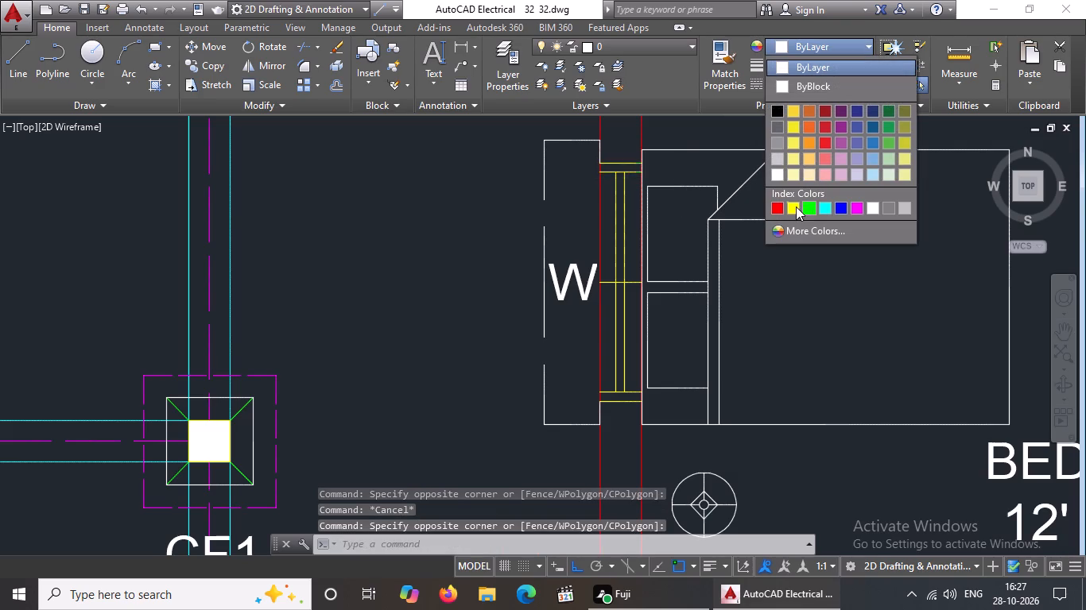
{"action": "left_click", "coordinate": [795, 204]}
{"action": "key", "text": "Escape"}
Change the outer outline and W label of the 12' X 10'6" bedroom window to Yellow.
{"action": "left_click_drag", "start_coordinate": [505, 121], "coordinate": [506, 131]}
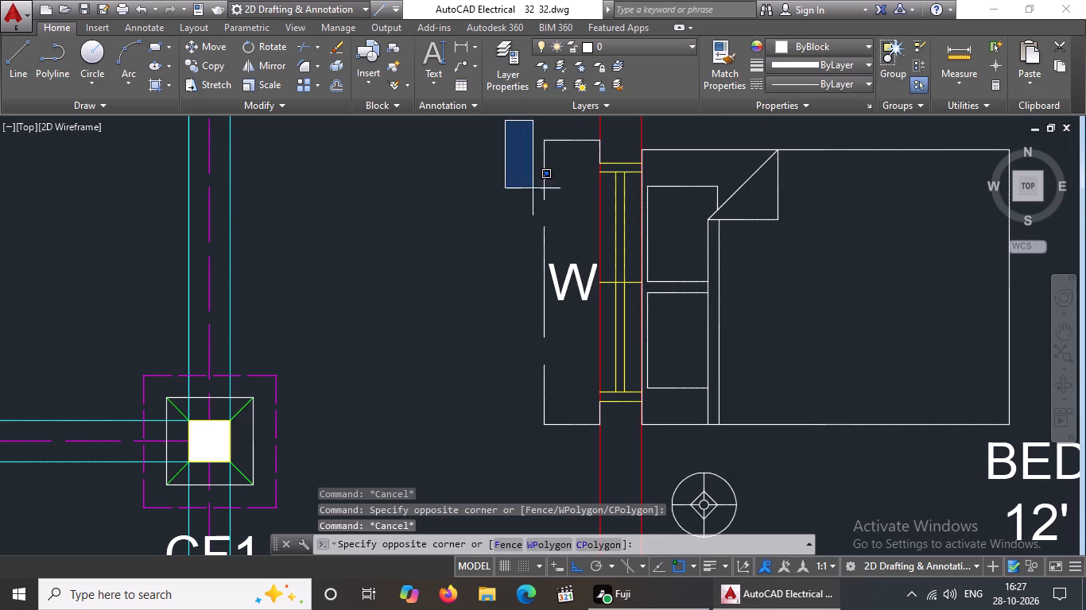
{"action": "left_click_drag", "start_coordinate": [619, 444], "coordinate": [622, 427]}
{"action": "left_click", "coordinate": [797, 41]}
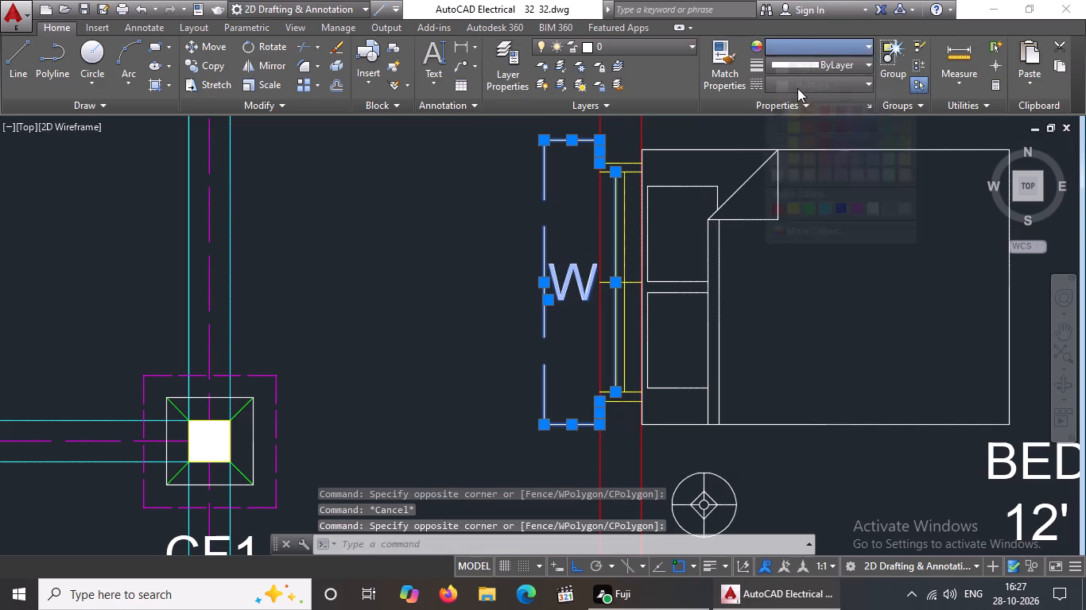
{"action": "left_click", "coordinate": [794, 203]}
{"action": "key", "text": "Escape"}
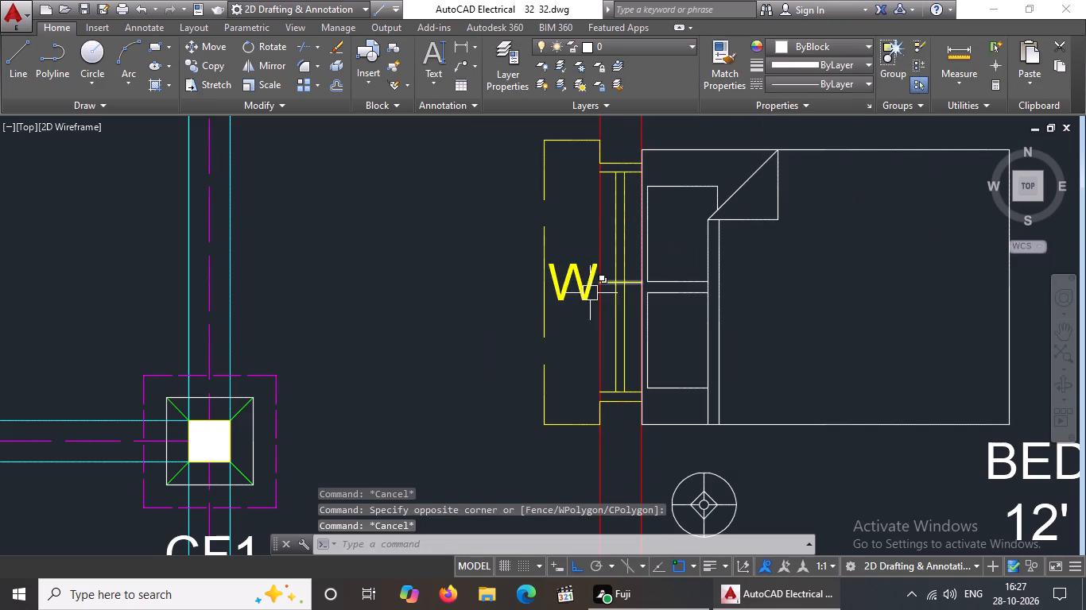
Set the colour of the 12' X 10'6" bedroom window's W label to ByBlock.
{"action": "left_click_drag", "start_coordinate": [582, 298], "coordinate": [584, 289]}
{"action": "left_click", "coordinate": [824, 47]}
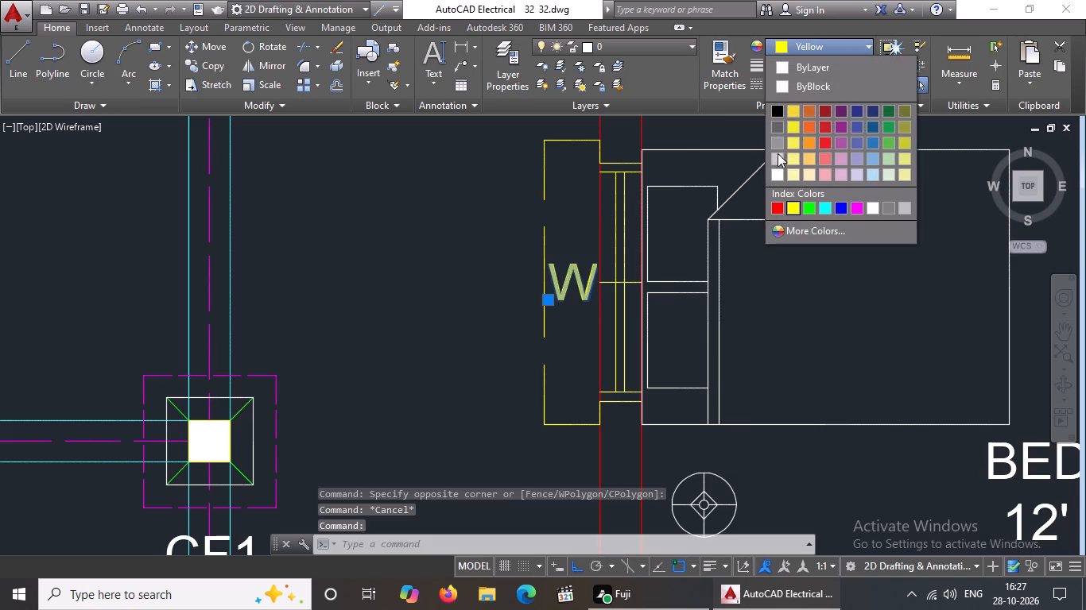
{"action": "left_click", "coordinate": [795, 86]}
{"action": "key", "text": "Escape"}
Change the lower jamb lines and adjoining short outline edge of the hall window nearest the MD door to Yellow.
{"action": "scroll", "coordinate": [716, 286], "scroll_direction": "down", "scroll_amount": 4}
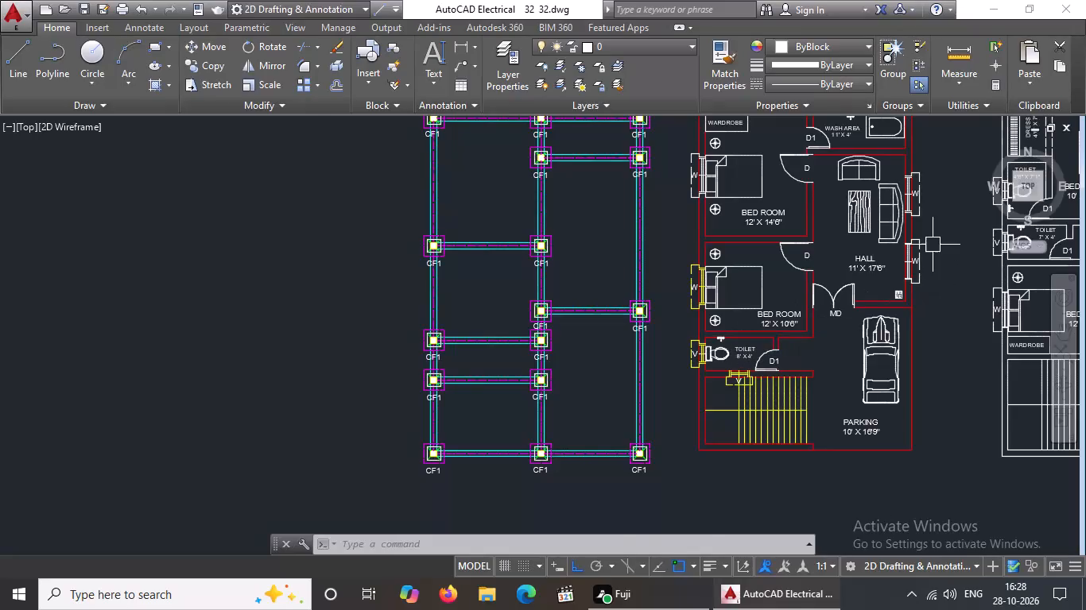
{"action": "scroll", "coordinate": [933, 245], "scroll_direction": "up", "scroll_amount": 3}
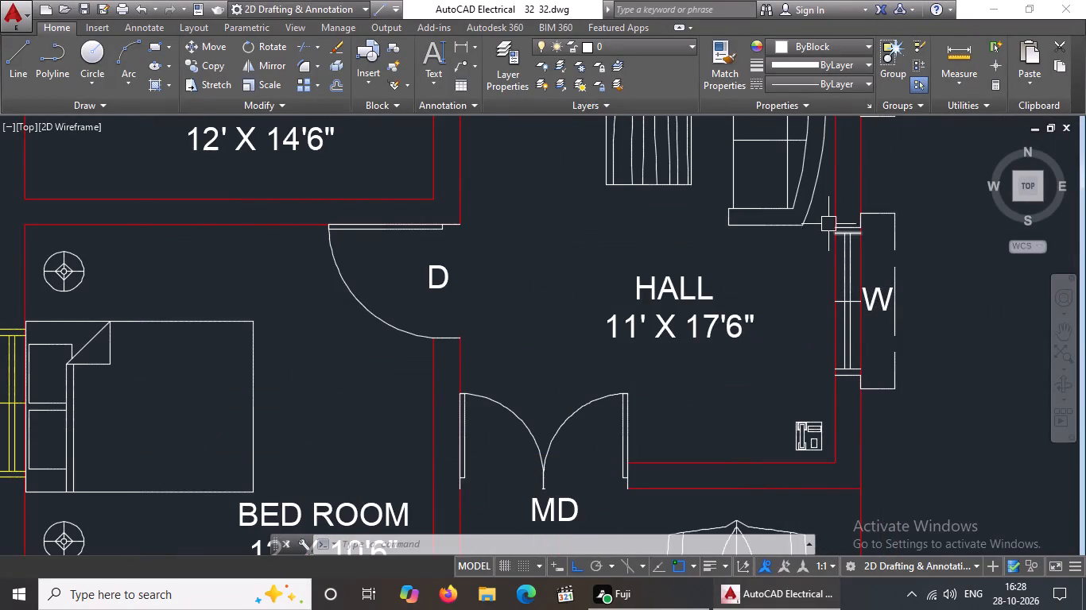
{"action": "left_click", "coordinate": [818, 223]}
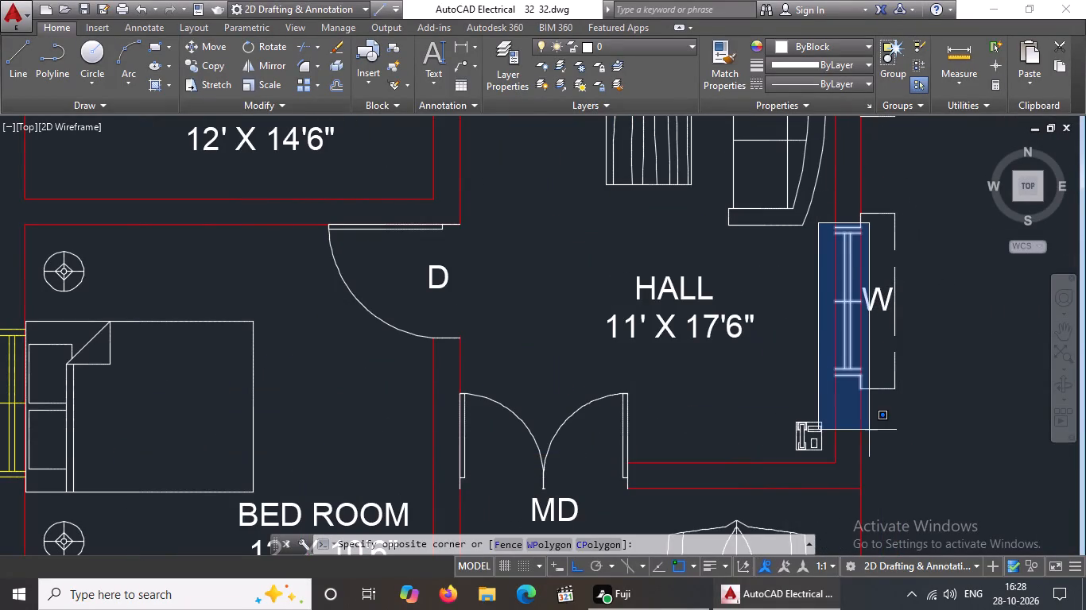
{"action": "key", "text": "Escape"}
{"action": "left_click", "coordinate": [813, 363]}
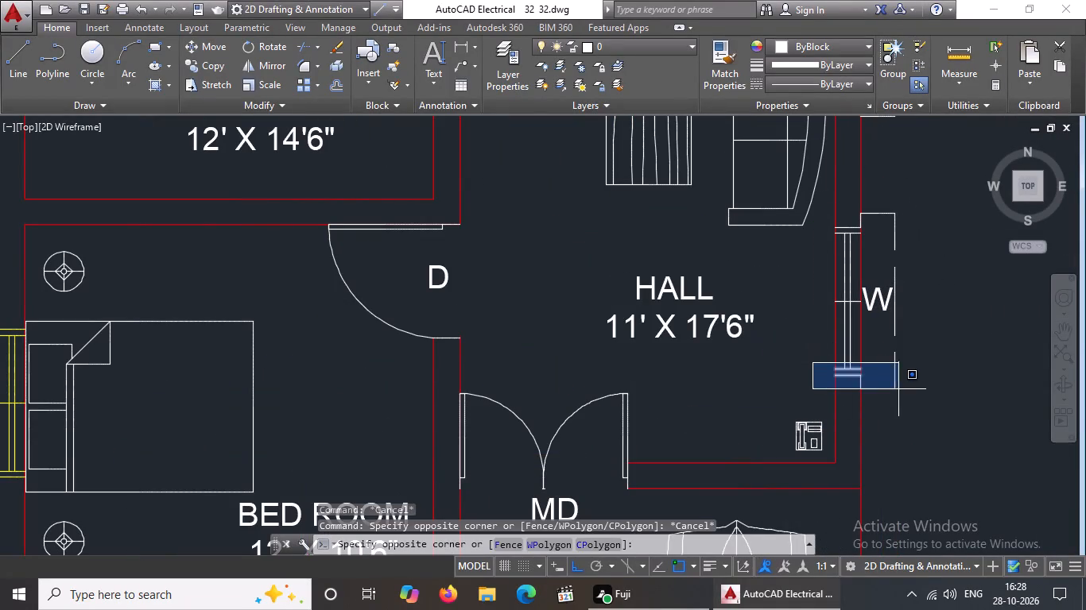
{"action": "left_click", "coordinate": [879, 391]}
{"action": "left_click", "coordinate": [805, 41]}
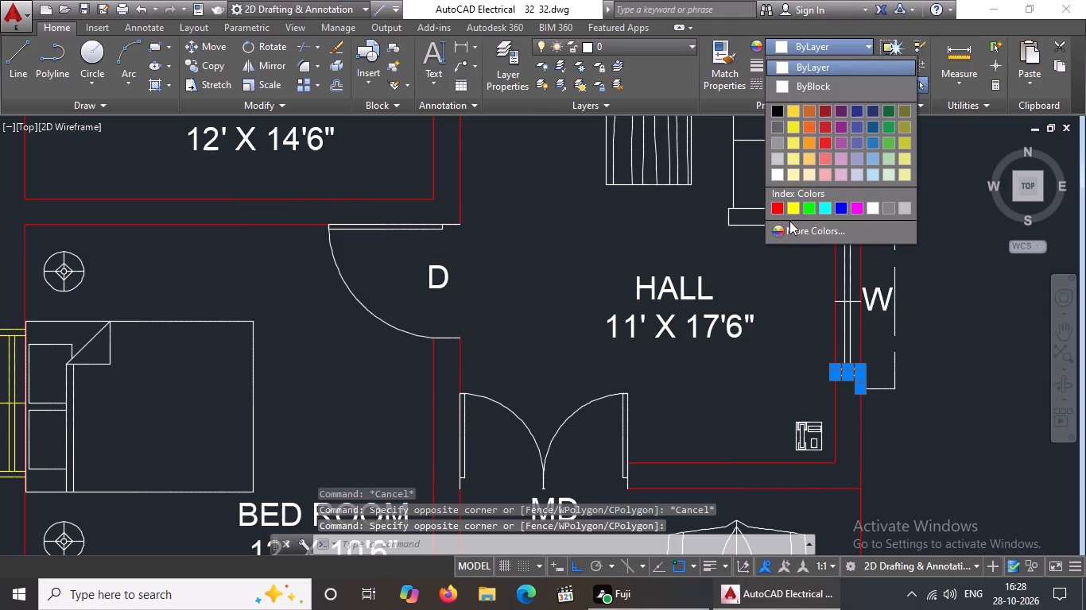
{"action": "left_click", "coordinate": [793, 209]}
{"action": "key", "text": "Escape"}
Change the horizontal line crossing the middle of the hall window nearest the MD door to Yellow.
{"action": "left_click_drag", "start_coordinate": [814, 295], "coordinate": [821, 296]}
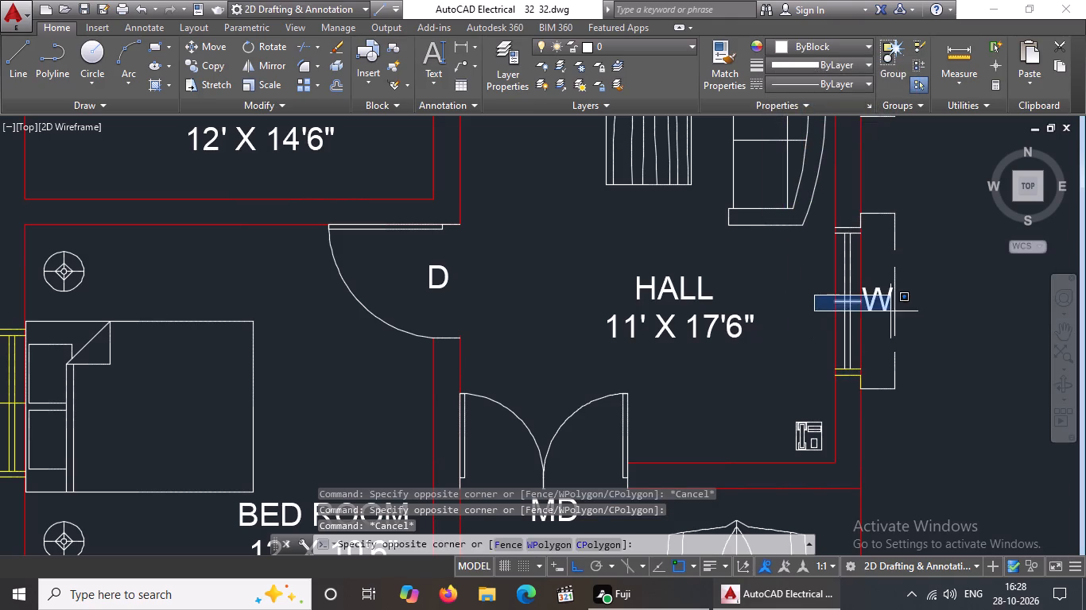
{"action": "left_click", "coordinate": [882, 323]}
{"action": "left_click", "coordinate": [836, 41]}
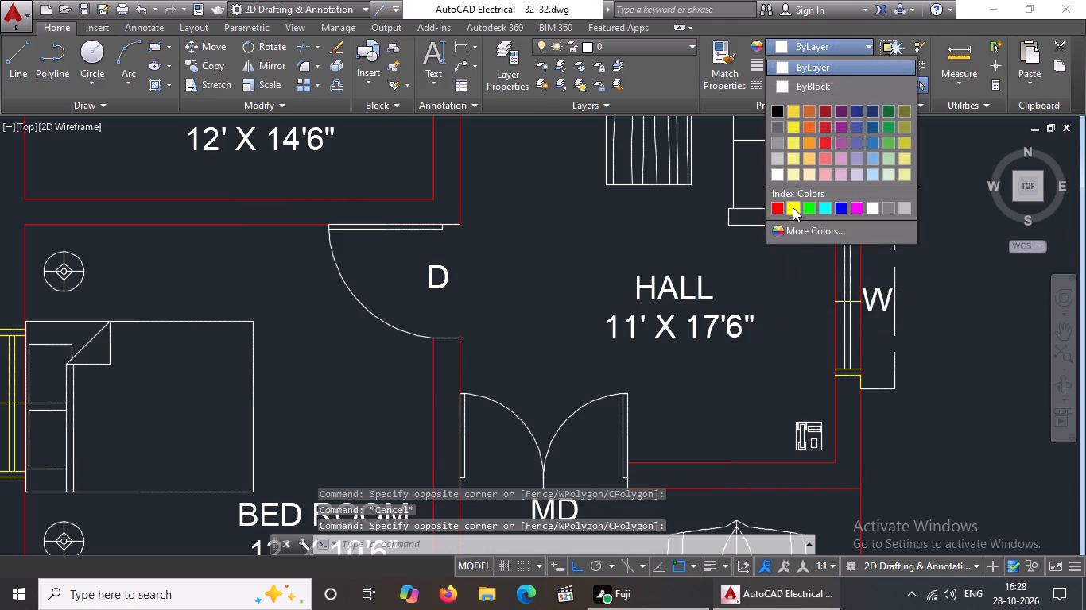
{"action": "left_click", "coordinate": [793, 205]}
{"action": "key", "text": "Escape"}
Change the upper jamb lines and upper outline edges of the hall window nearest the MD door to Yellow.
{"action": "left_click", "coordinate": [816, 209]}
{"action": "key", "text": "Escape"}
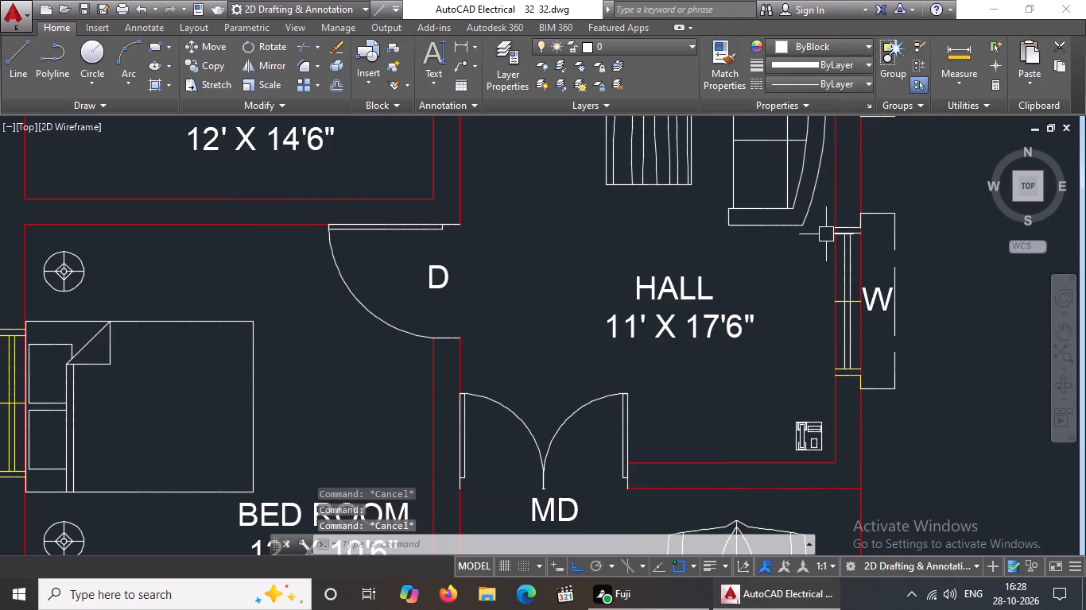
{"action": "left_click", "coordinate": [822, 211]}
{"action": "left_click", "coordinate": [926, 252]}
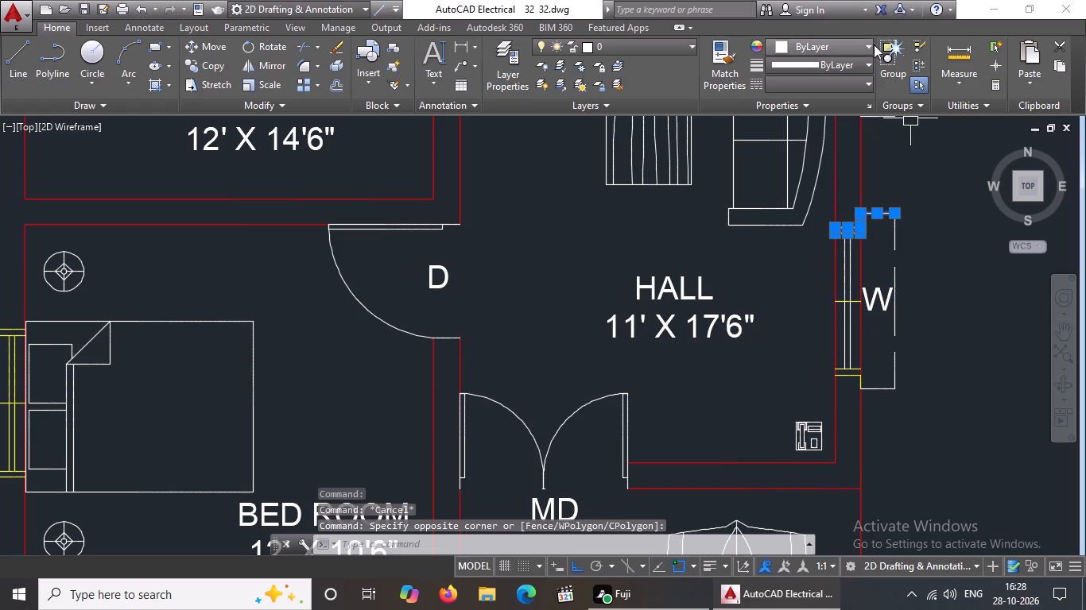
{"action": "left_click", "coordinate": [847, 40]}
{"action": "left_click", "coordinate": [793, 203]}
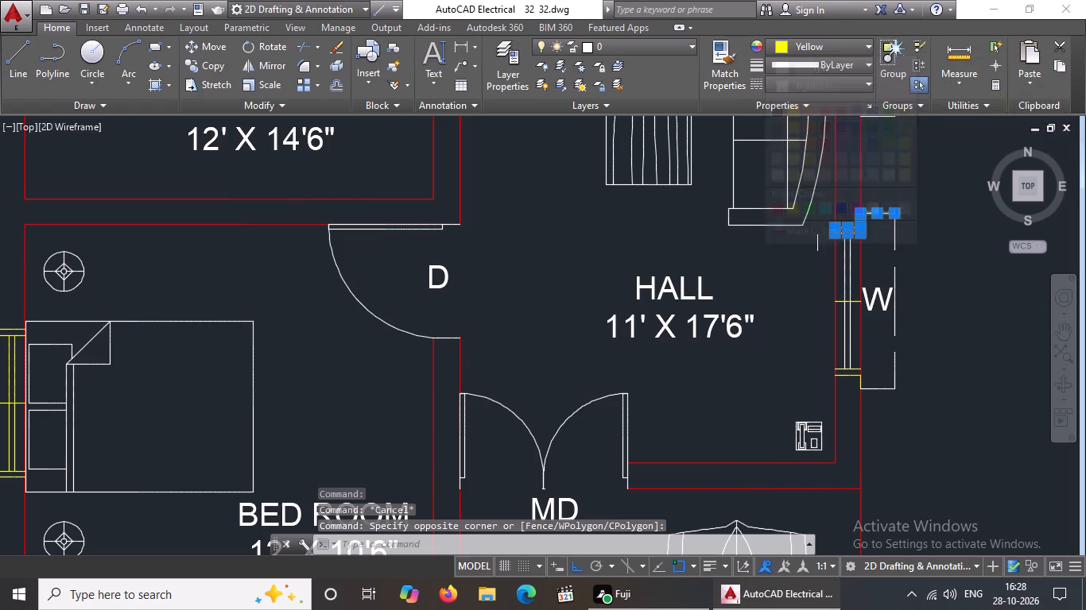
{"action": "key", "text": "Escape"}
Change the whole hall window nearest the MD door, including its pane lines, outer outline and W label, to Yellow.
{"action": "left_click", "coordinate": [821, 202]}
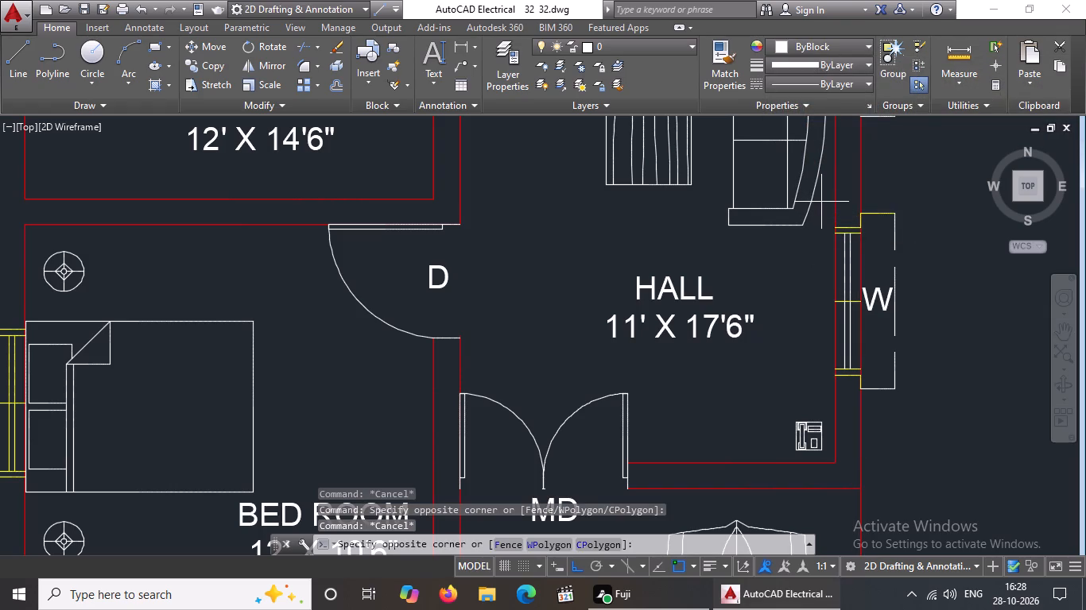
{"action": "left_click", "coordinate": [935, 414]}
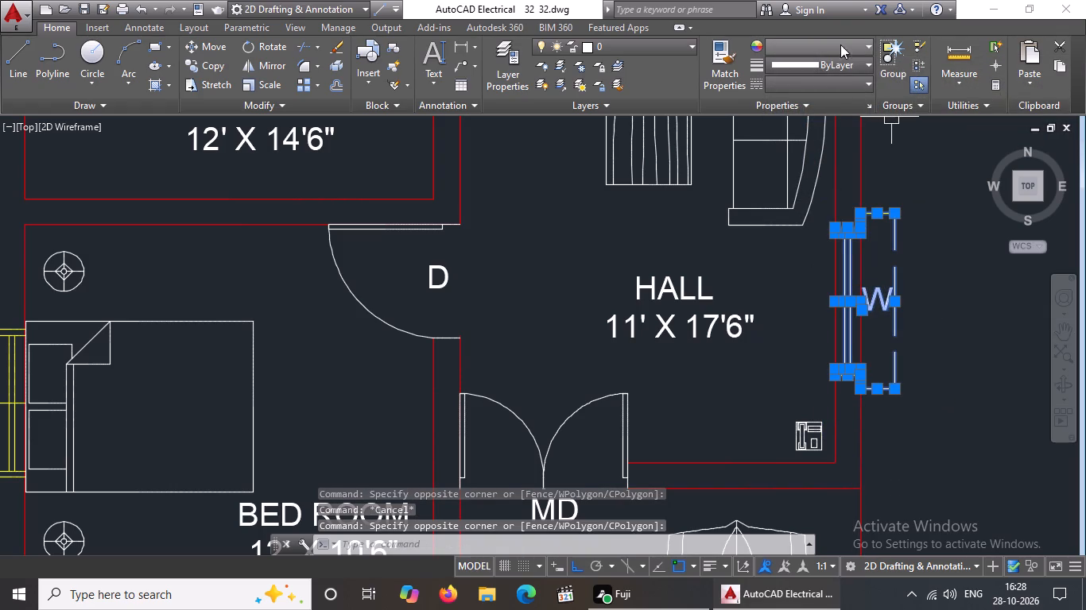
{"action": "left_click", "coordinate": [838, 40]}
{"action": "left_click", "coordinate": [795, 209]}
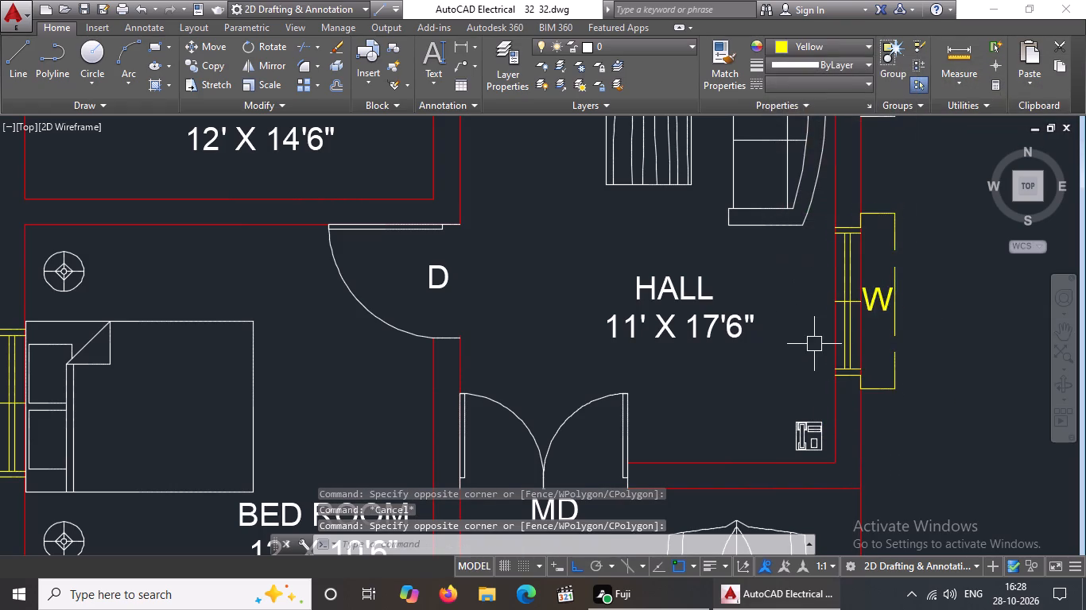
{"action": "key", "text": "Escape"}
Set the colour of the W label on the hall window nearest the MD door to ByBlock.
{"action": "left_click", "coordinate": [880, 298]}
{"action": "left_click", "coordinate": [816, 38]}
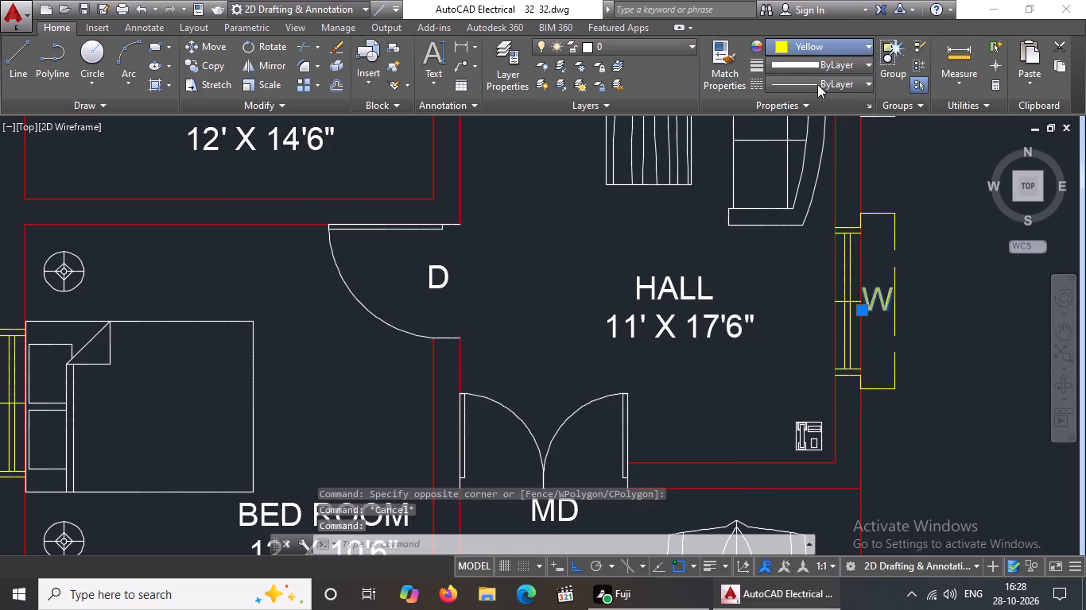
{"action": "left_click", "coordinate": [801, 86]}
{"action": "key", "text": "Escape"}
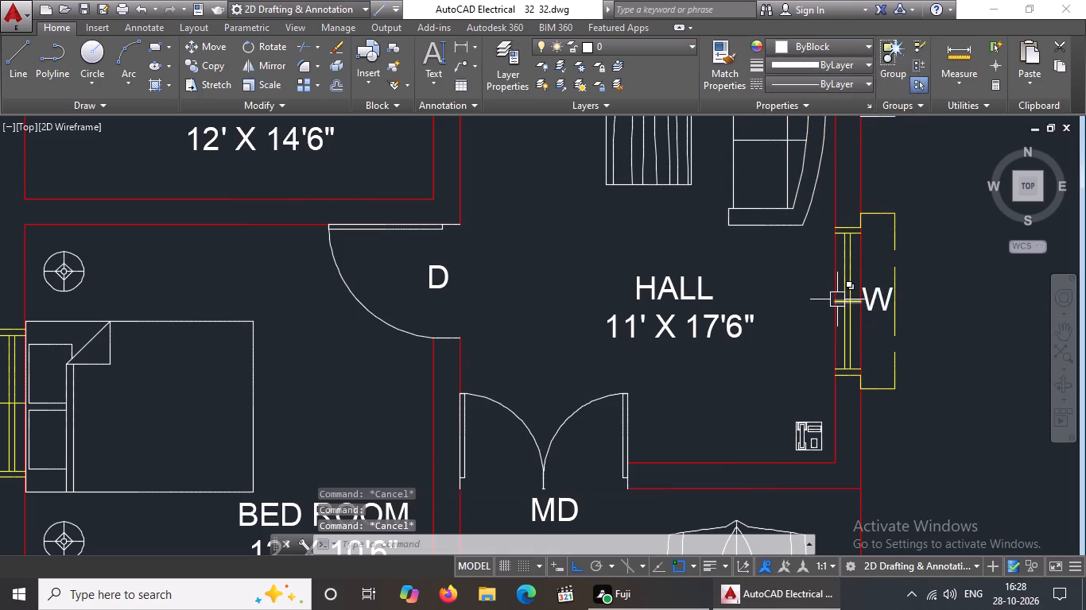
Change the two lower jamb lines of the hall window beside the long sofa to Yellow.
{"action": "scroll", "coordinate": [837, 299], "scroll_direction": "down", "scroll_amount": 3}
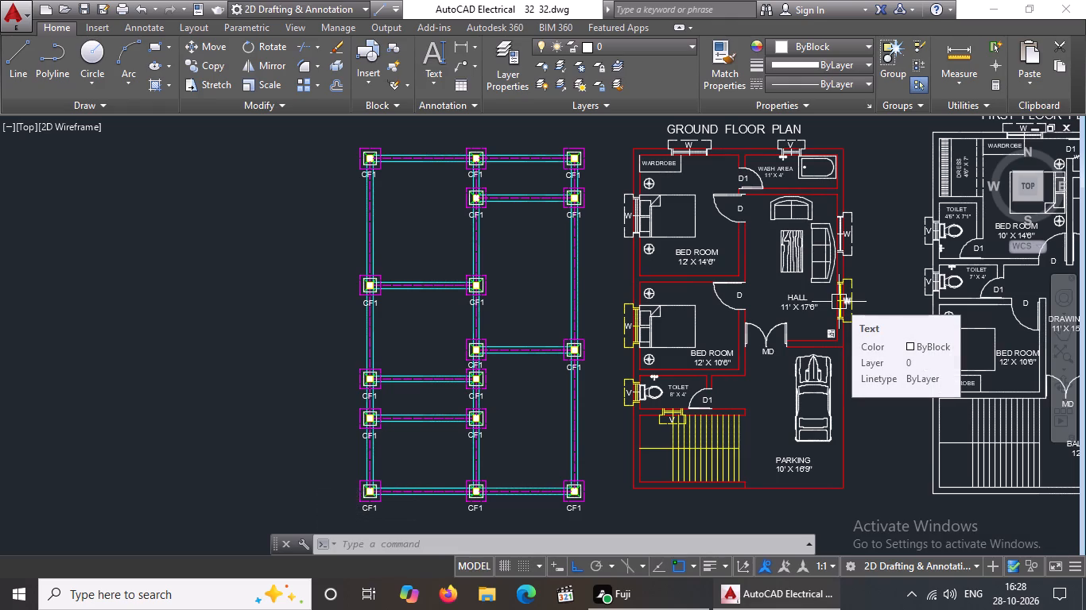
{"action": "scroll", "coordinate": [867, 233], "scroll_direction": "up", "scroll_amount": 2}
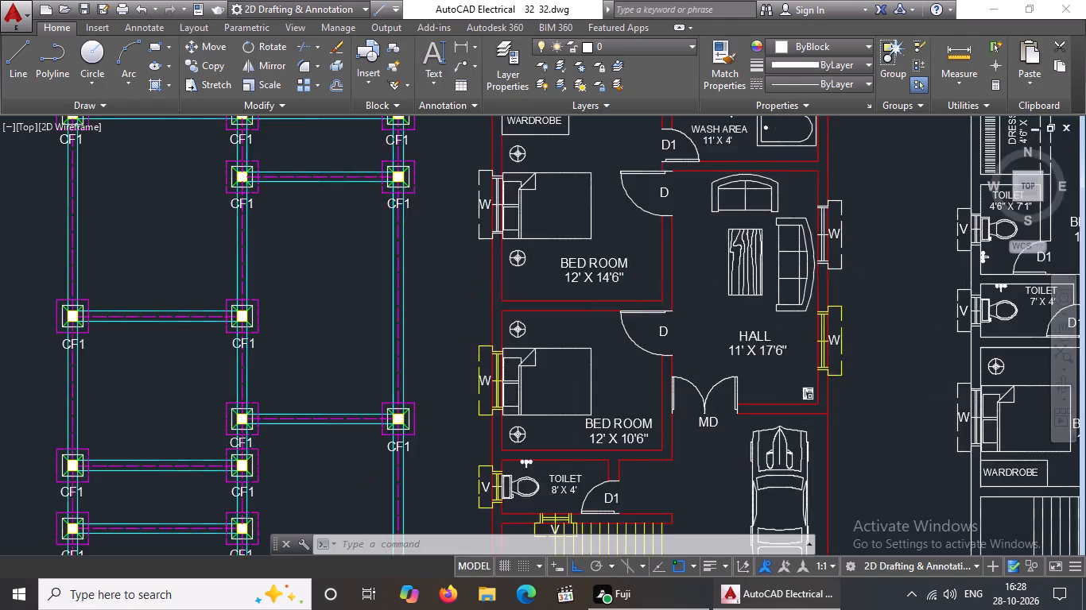
{"action": "scroll", "coordinate": [863, 274], "scroll_direction": "up", "scroll_amount": 2}
{"action": "scroll", "coordinate": [650, 288], "scroll_direction": "up", "scroll_amount": 1}
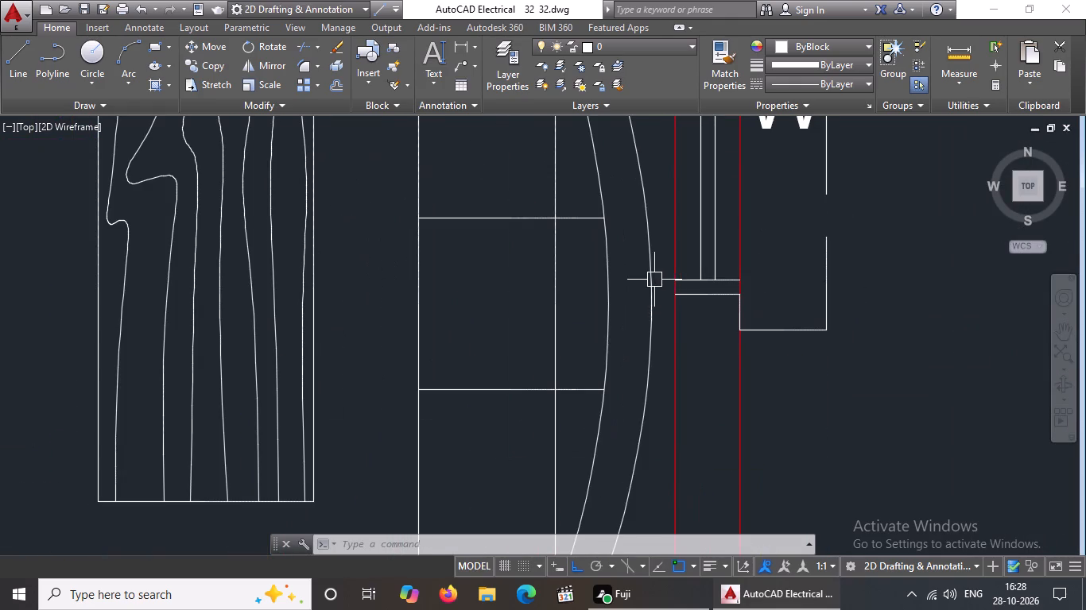
{"action": "left_click", "coordinate": [661, 254]}
{"action": "left_click", "coordinate": [754, 311]}
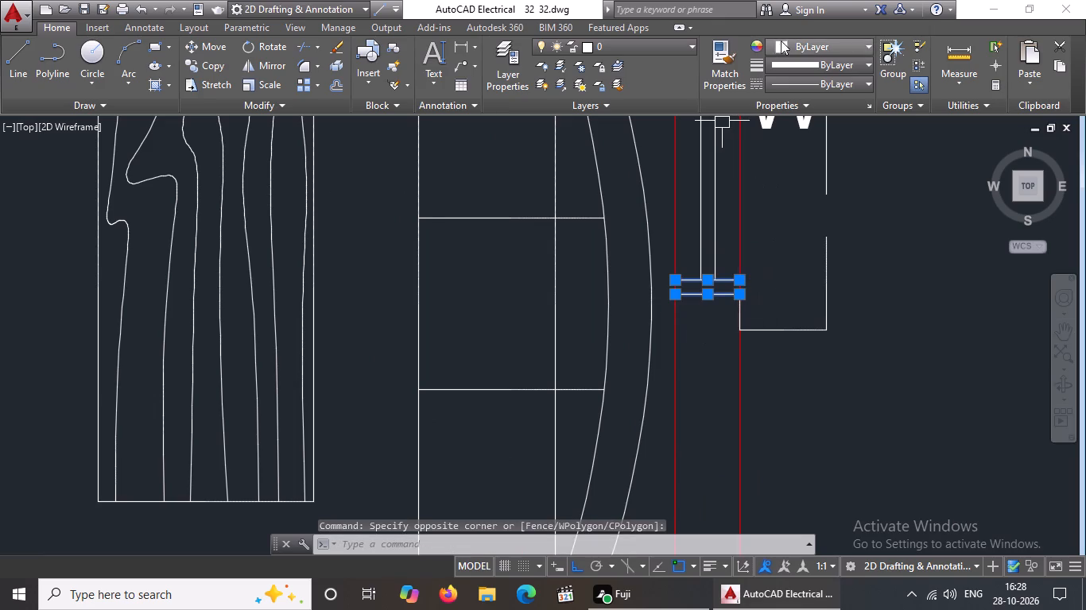
{"action": "left_click", "coordinate": [808, 43]}
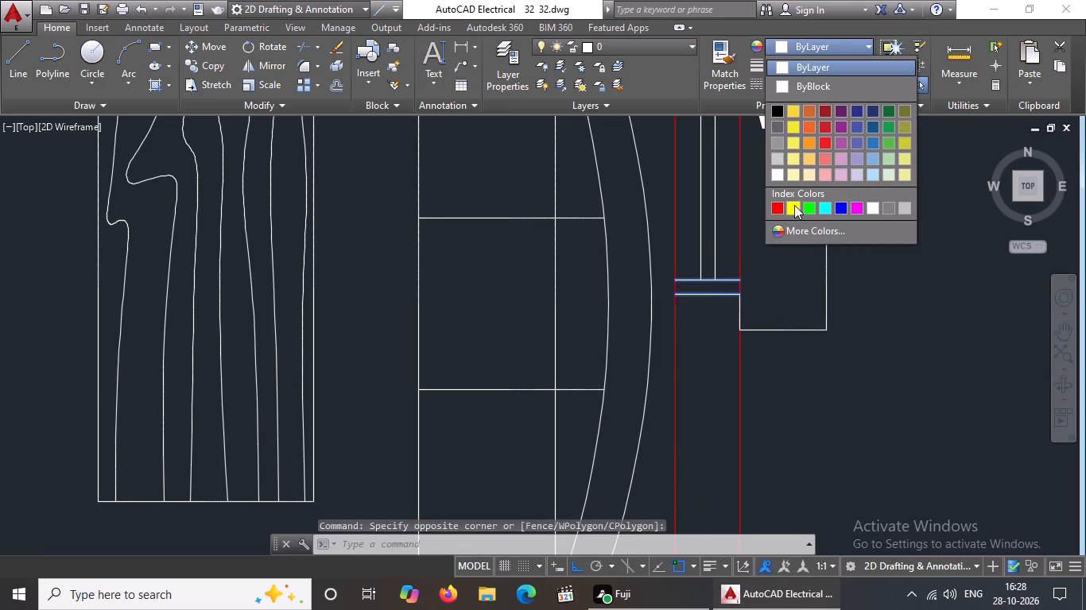
{"action": "left_click", "coordinate": [794, 205]}
{"action": "key", "text": "Escape"}
Change both vertical pane lines of the hall window beside the long sofa to Yellow.
{"action": "left_click", "coordinate": [714, 239]}
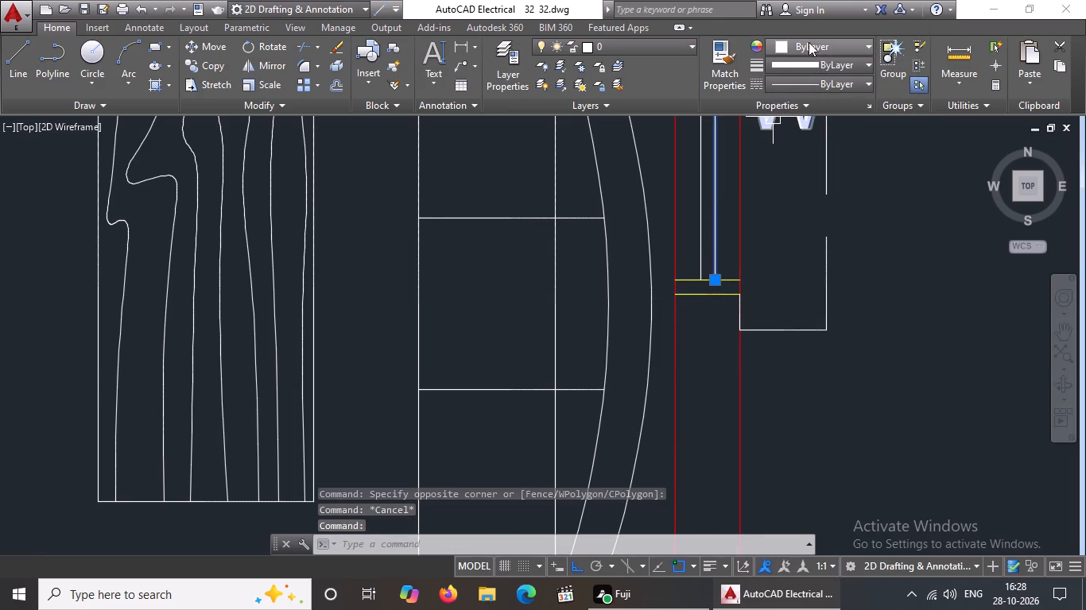
{"action": "left_click", "coordinate": [809, 45]}
{"action": "left_click", "coordinate": [791, 208]}
{"action": "key", "text": "Escape"}
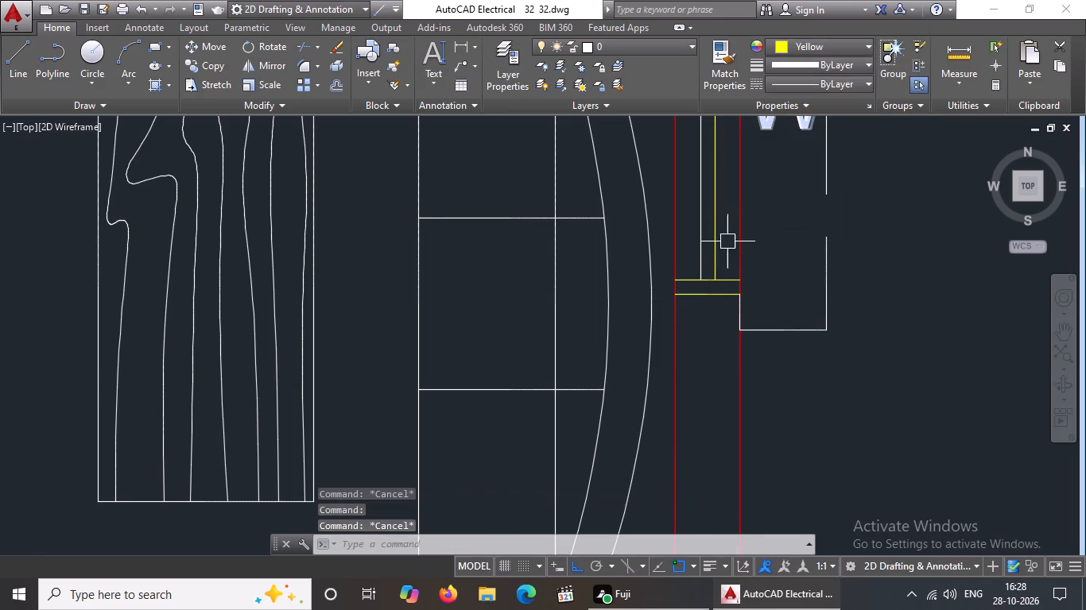
{"action": "left_click_drag", "start_coordinate": [694, 234], "coordinate": [700, 225]}
{"action": "left_click", "coordinate": [798, 43]}
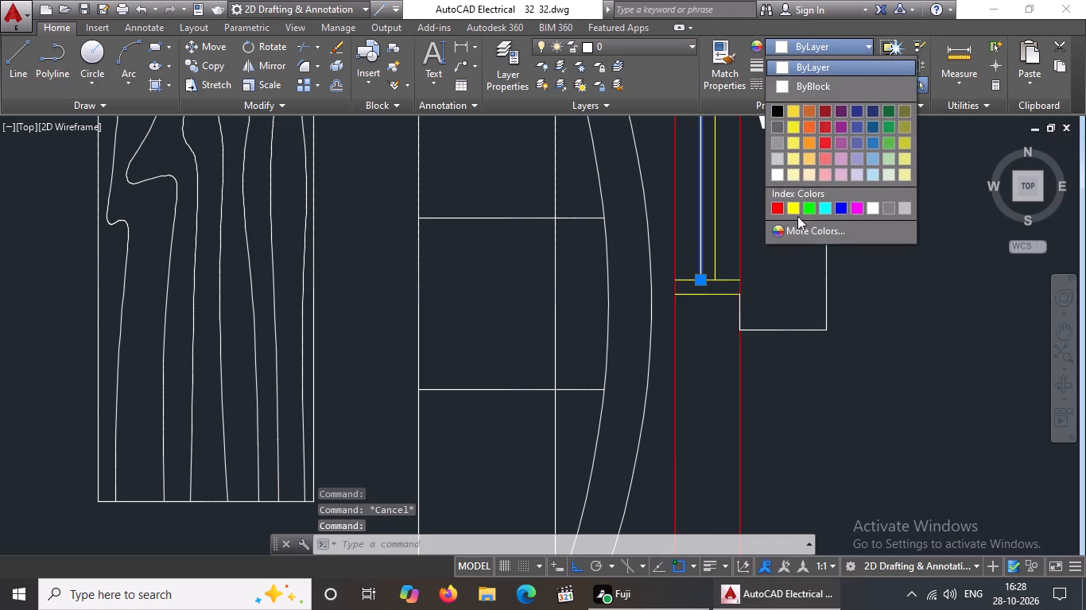
{"action": "left_click", "coordinate": [793, 204]}
{"action": "scroll", "coordinate": [748, 318], "scroll_direction": "down", "scroll_amount": 3}
{"action": "key", "text": "Escape"}
Change the horizontal line crossing the middle of the hall window beside the long sofa to Yellow.
{"action": "scroll", "coordinate": [736, 252], "scroll_direction": "up", "scroll_amount": 2}
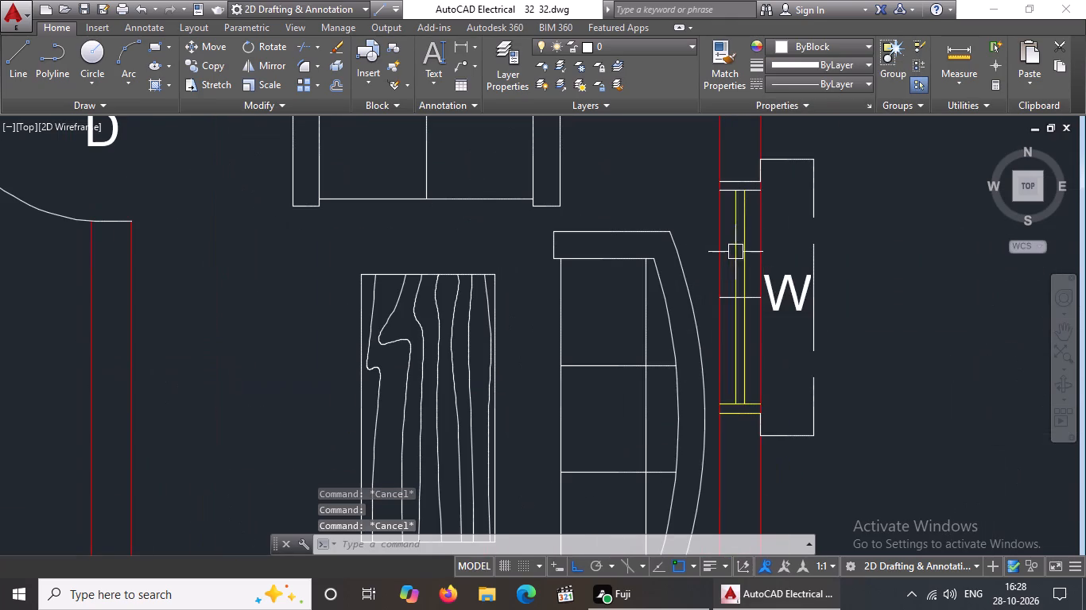
{"action": "left_click", "coordinate": [707, 274]}
{"action": "left_click", "coordinate": [788, 331]}
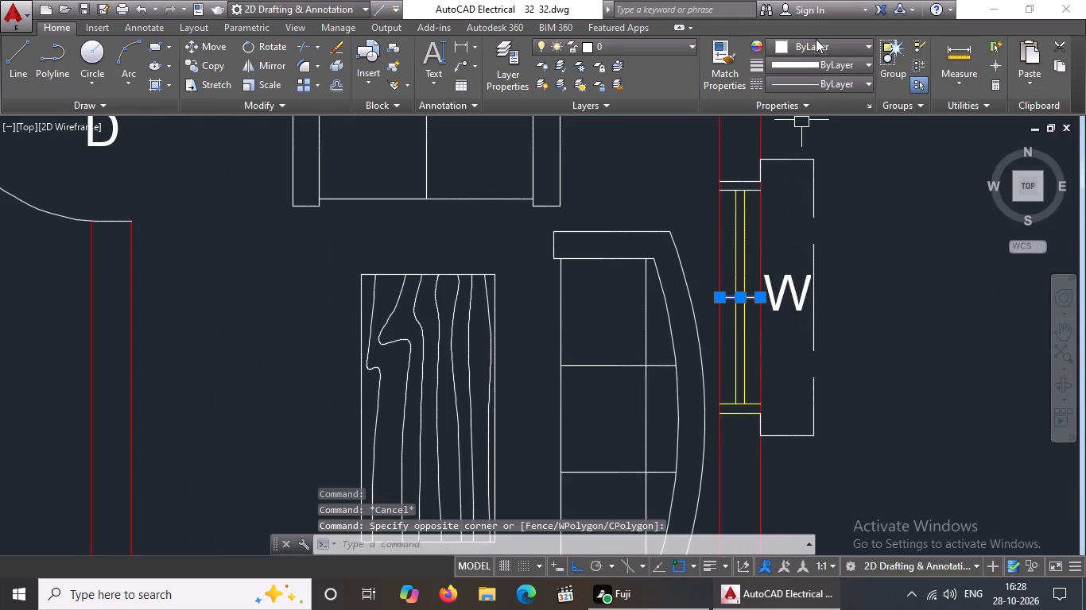
{"action": "left_click", "coordinate": [816, 41]}
{"action": "left_click", "coordinate": [793, 207]}
{"action": "key", "text": "Escape"}
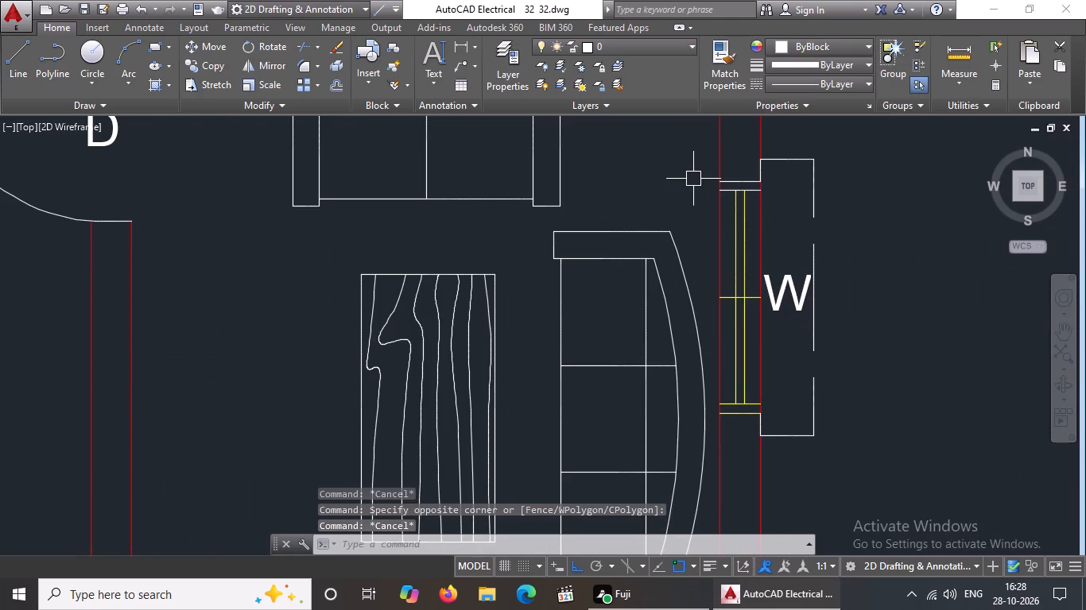
Change the two upper jamb lines of the hall window beside the long sofa to Yellow.
{"action": "left_click_drag", "start_coordinate": [688, 167], "coordinate": [708, 176]}
{"action": "left_click", "coordinate": [783, 223]}
{"action": "left_click", "coordinate": [849, 45]}
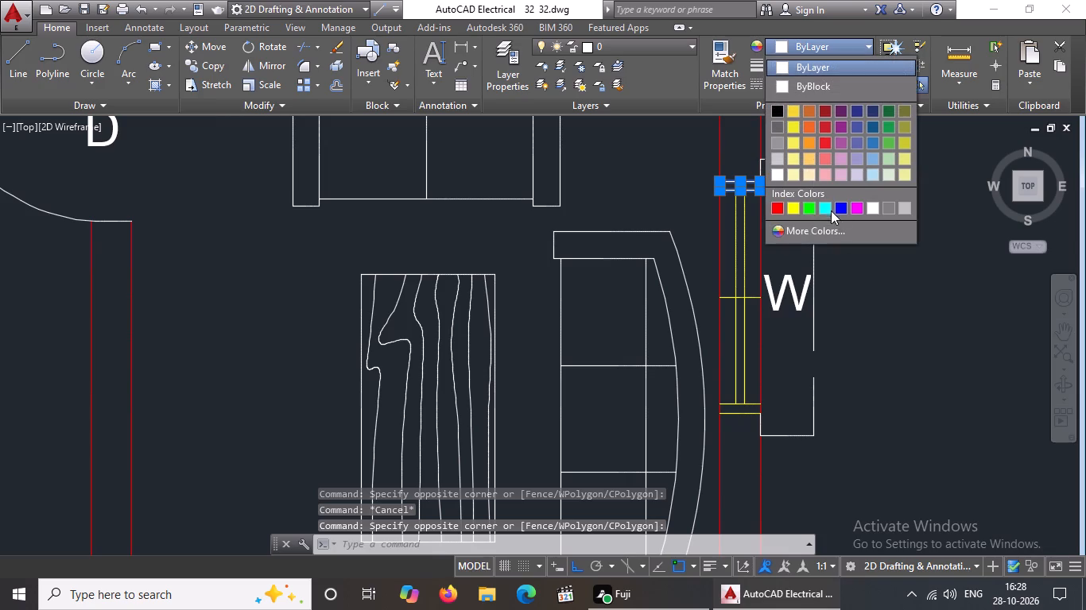
{"action": "left_click", "coordinate": [794, 207]}
{"action": "key", "text": "Escape"}
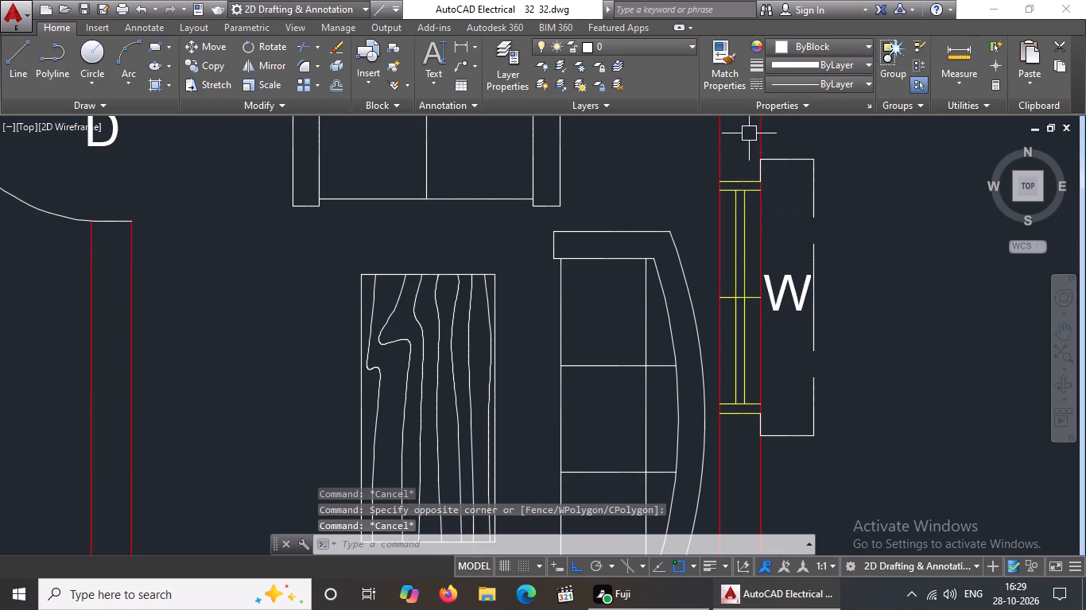
Change the outer outline and W label of the hall window beside the long sofa to Yellow.
{"action": "left_click_drag", "start_coordinate": [749, 133], "coordinate": [755, 146]}
{"action": "left_click_drag", "start_coordinate": [857, 496], "coordinate": [875, 435]}
{"action": "left_click", "coordinate": [807, 42]}
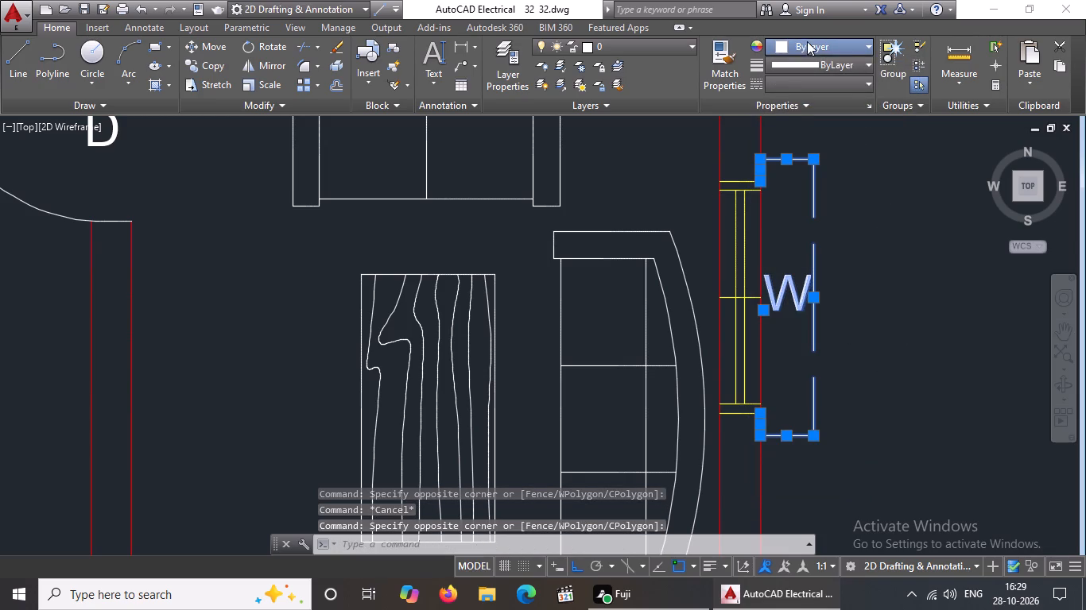
{"action": "left_click", "coordinate": [797, 202]}
{"action": "key", "text": "Escape"}
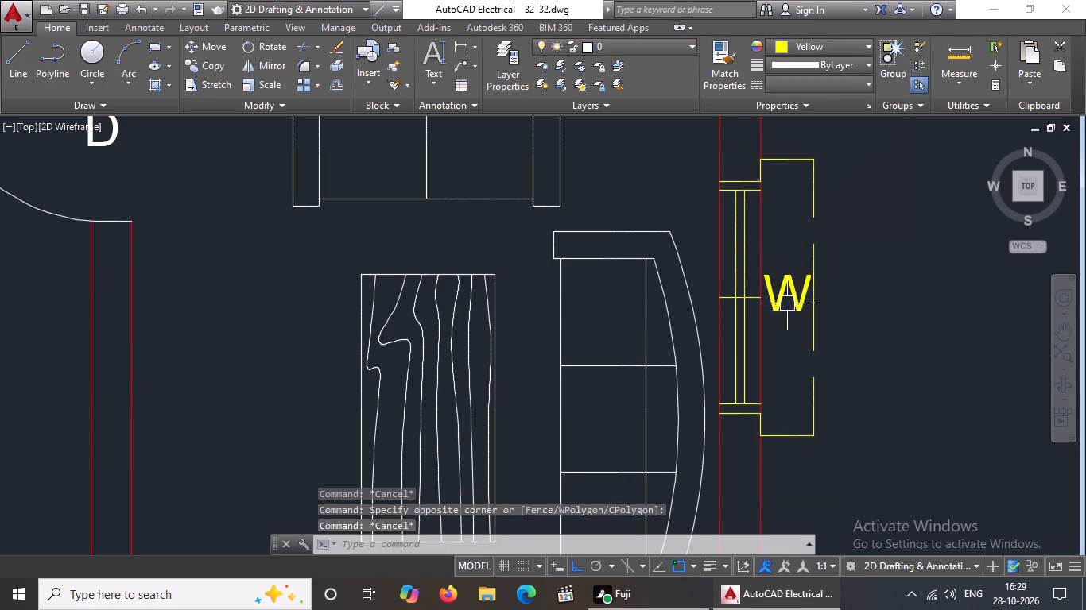
Set the colour of the W label on the hall window beside the long sofa to ByBlock.
{"action": "left_click_drag", "start_coordinate": [786, 299], "coordinate": [787, 280]}
{"action": "left_click", "coordinate": [813, 39]}
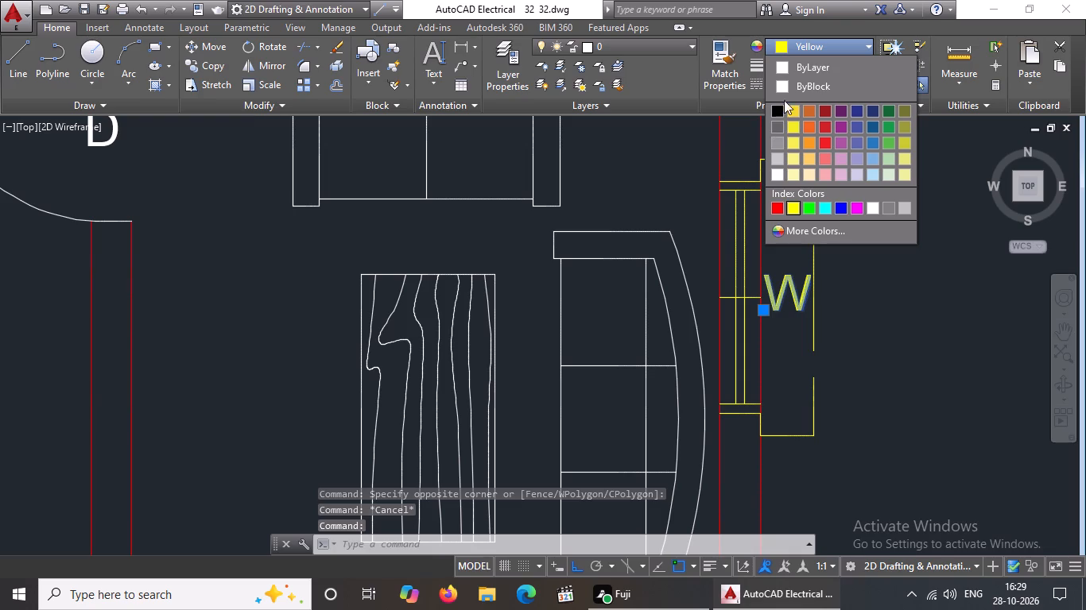
{"action": "left_click", "coordinate": [793, 86]}
{"action": "key", "text": "Escape"}
Change the two left jamb lines of the ground floor wash area ventilator to Yellow.
{"action": "scroll", "coordinate": [829, 329], "scroll_direction": "down", "scroll_amount": 4}
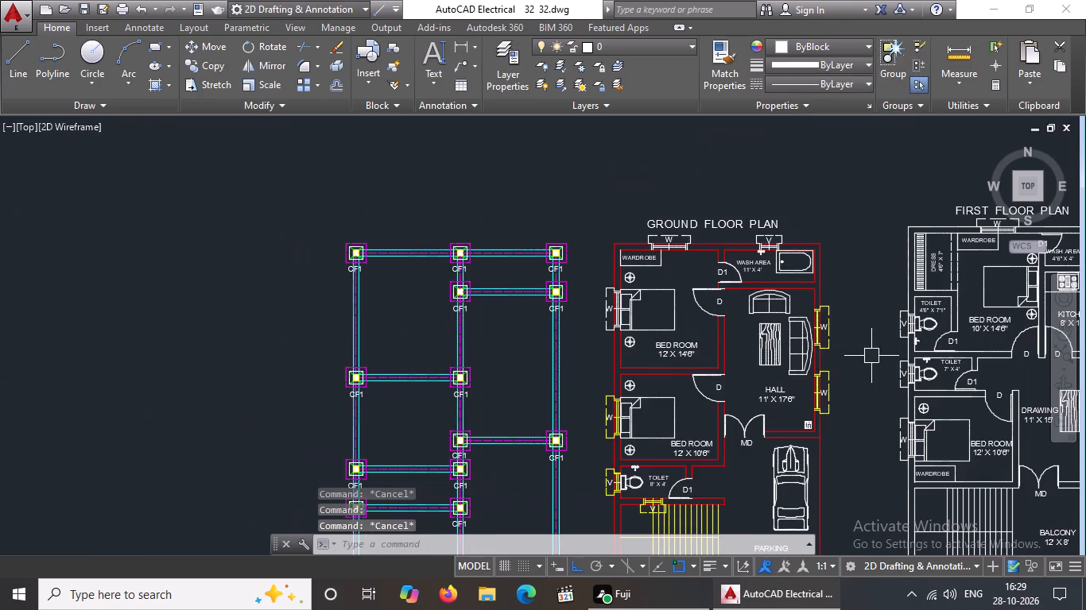
{"action": "scroll", "coordinate": [863, 334], "scroll_direction": "up", "scroll_amount": 1}
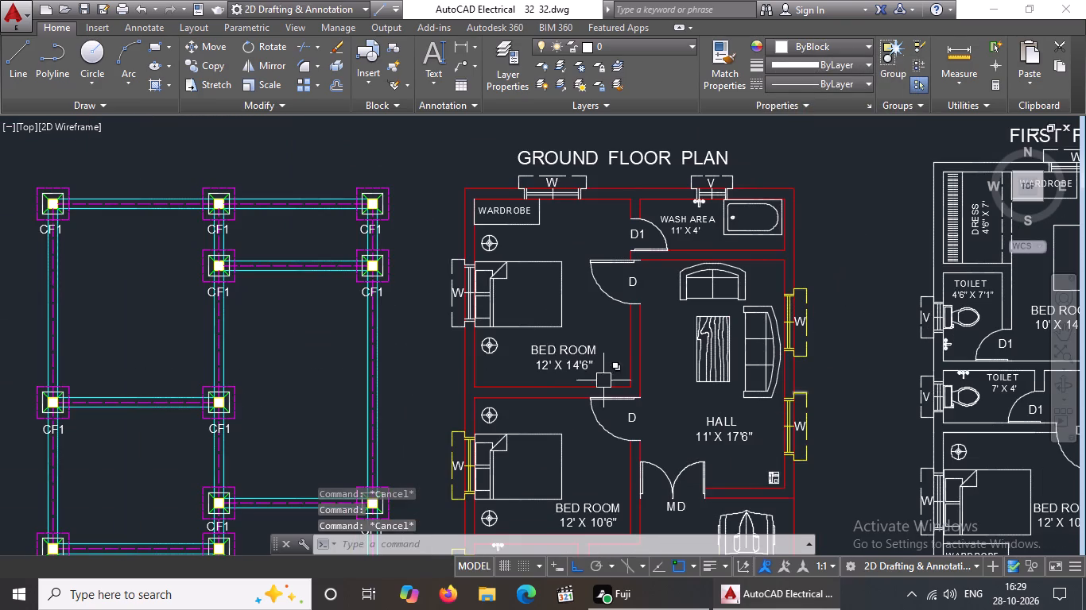
{"action": "scroll", "coordinate": [674, 179], "scroll_direction": "up", "scroll_amount": 4}
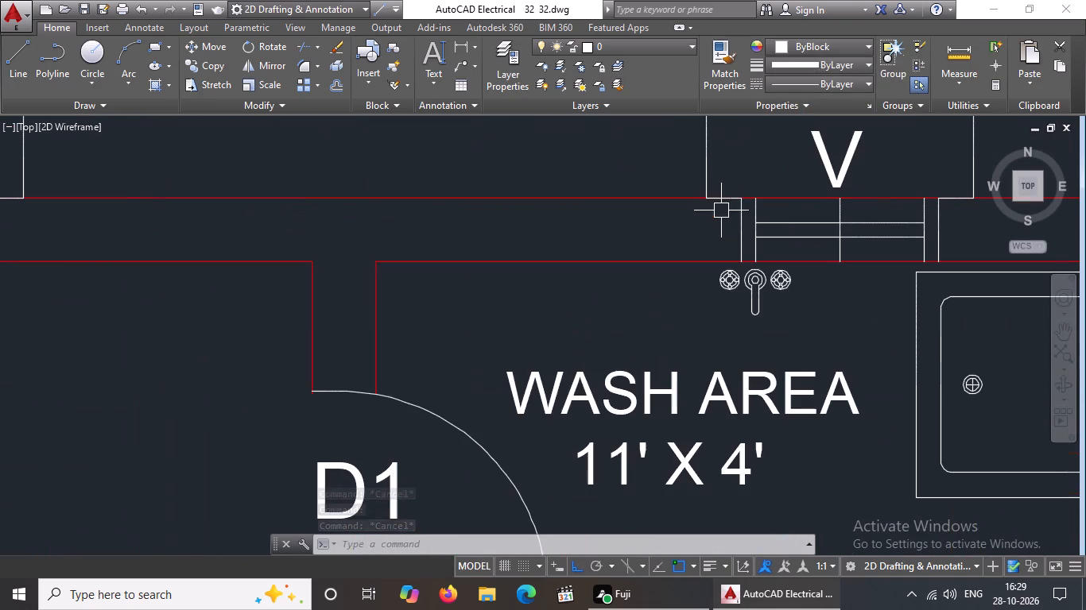
{"action": "left_click", "coordinate": [724, 174]}
{"action": "left_click", "coordinate": [766, 276]}
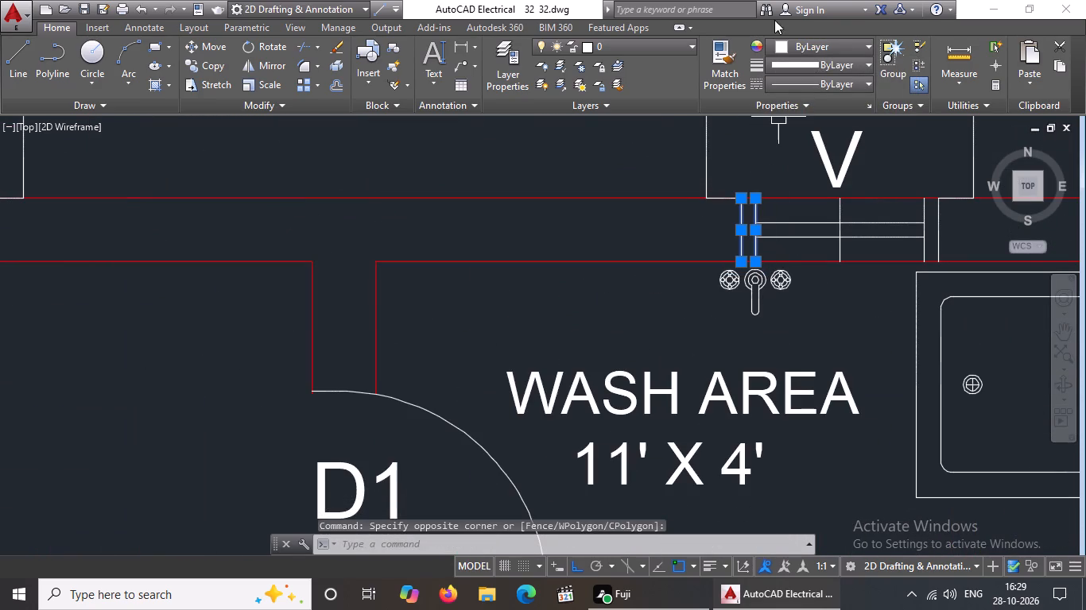
{"action": "left_click", "coordinate": [789, 43]}
{"action": "left_click", "coordinate": [796, 209]}
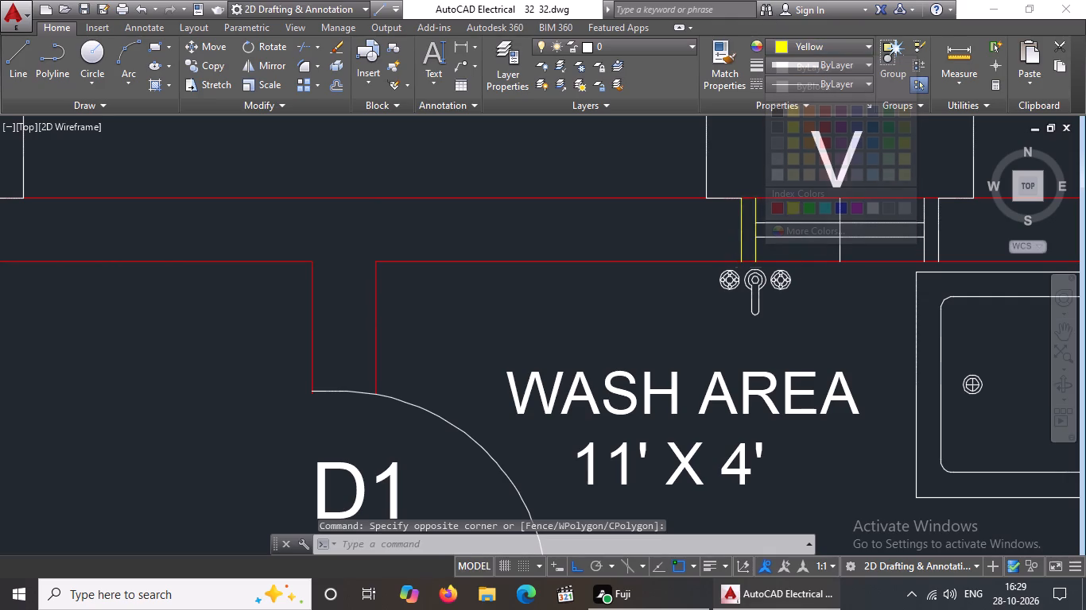
{"action": "key", "text": "Escape"}
Change both horizontal pane lines of the wash area ventilator to Yellow.
{"action": "left_click", "coordinate": [787, 238]}
{"action": "left_click", "coordinate": [808, 41]}
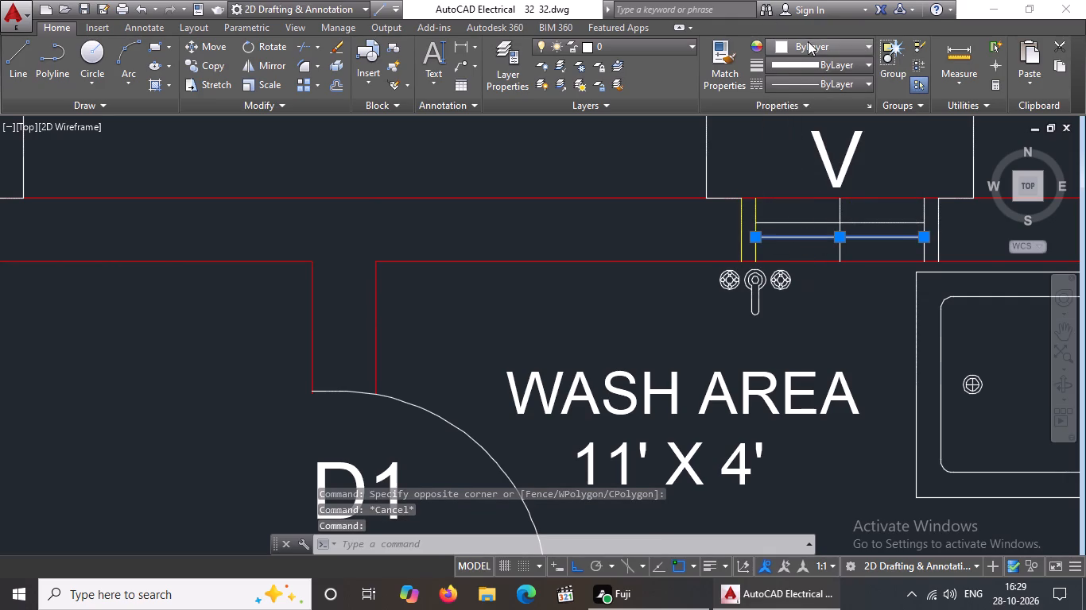
{"action": "left_click", "coordinate": [789, 202]}
{"action": "key", "text": "Escape"}
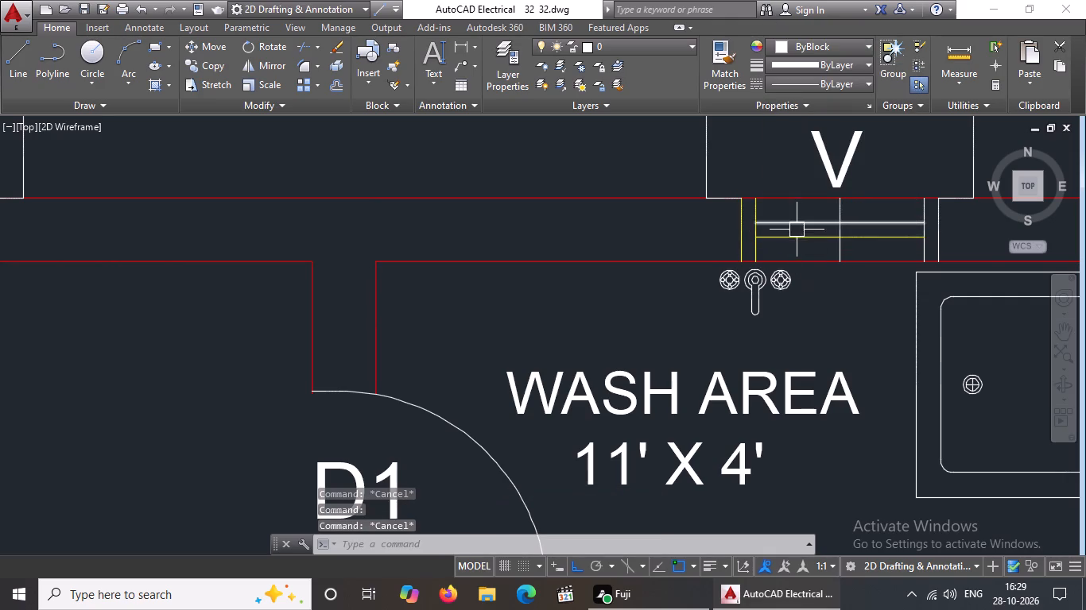
{"action": "left_click_drag", "start_coordinate": [797, 226], "coordinate": [797, 218]}
{"action": "left_click", "coordinate": [796, 47]}
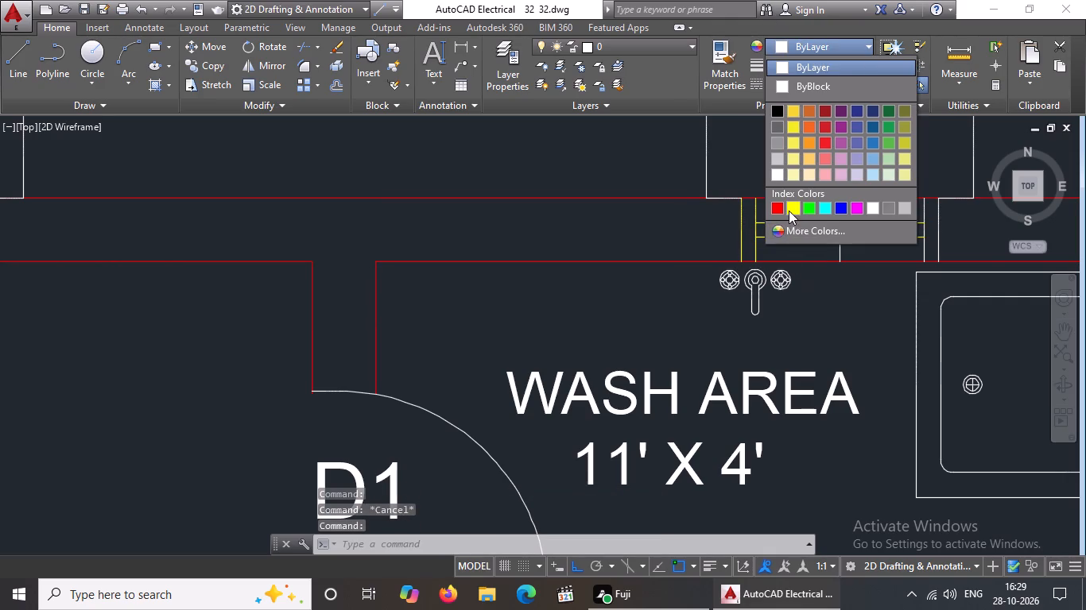
{"action": "left_click", "coordinate": [790, 206]}
{"action": "key", "text": "Escape"}
Change the vertical line crossing the middle of the wash area ventilator to Yellow.
{"action": "left_click", "coordinate": [813, 181]}
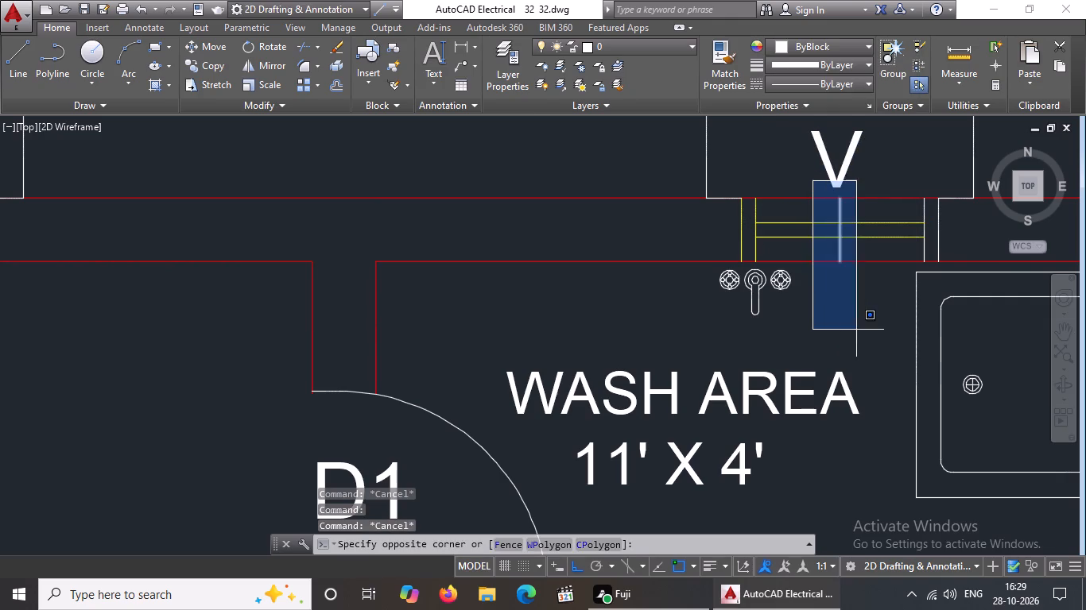
{"action": "left_click", "coordinate": [857, 319]}
{"action": "left_click", "coordinate": [798, 46]}
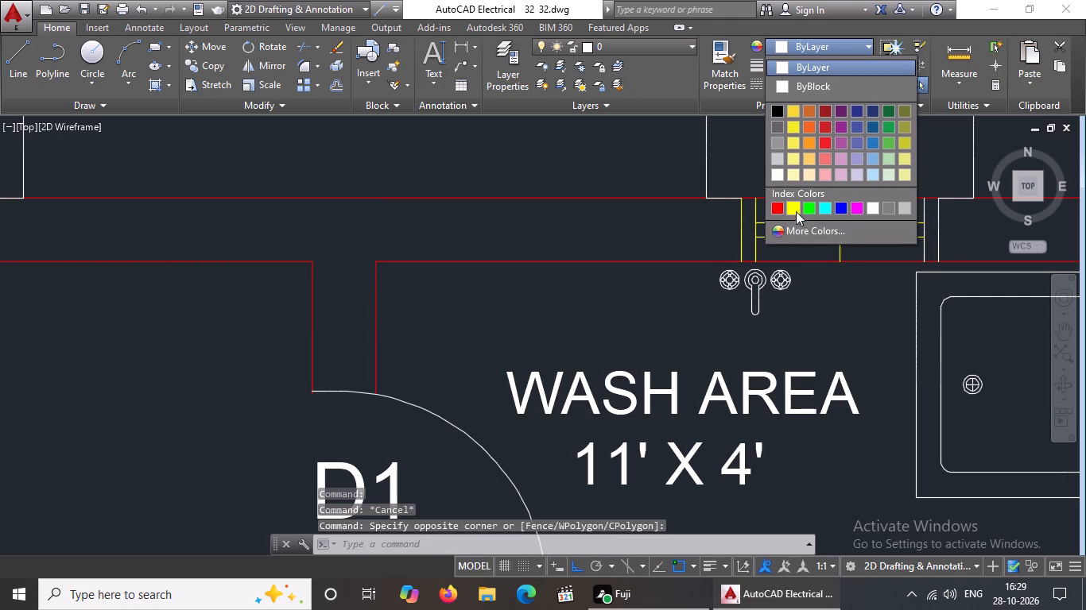
{"action": "left_click", "coordinate": [793, 203]}
{"action": "key", "text": "Escape"}
Change the two right jamb lines of the wash area ventilator to Yellow.
{"action": "left_click_drag", "start_coordinate": [875, 156], "coordinate": [885, 183]}
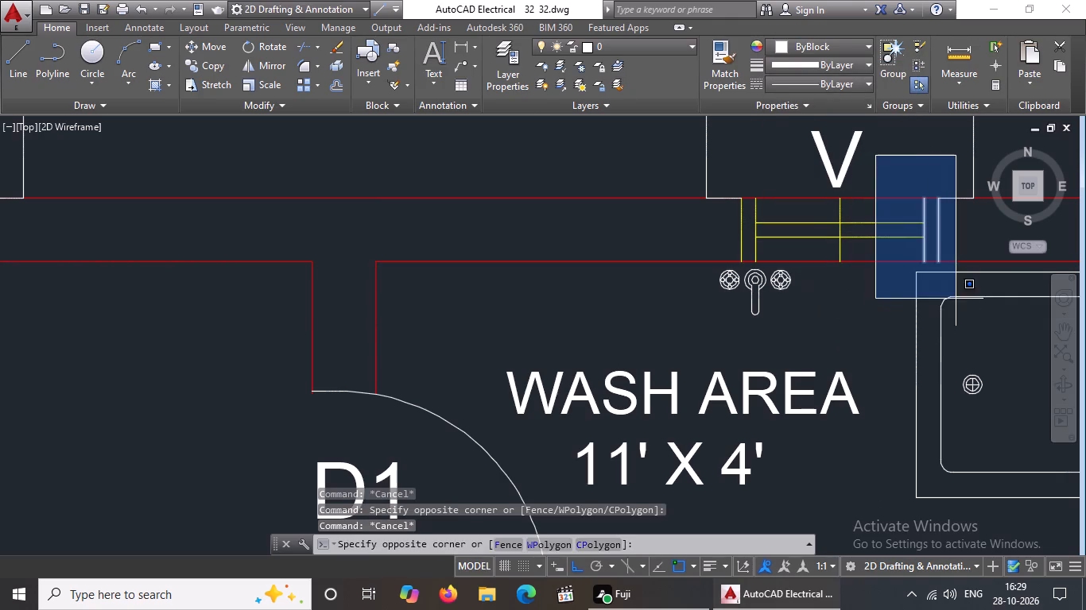
{"action": "left_click", "coordinate": [956, 297]}
{"action": "left_click", "coordinate": [798, 42]}
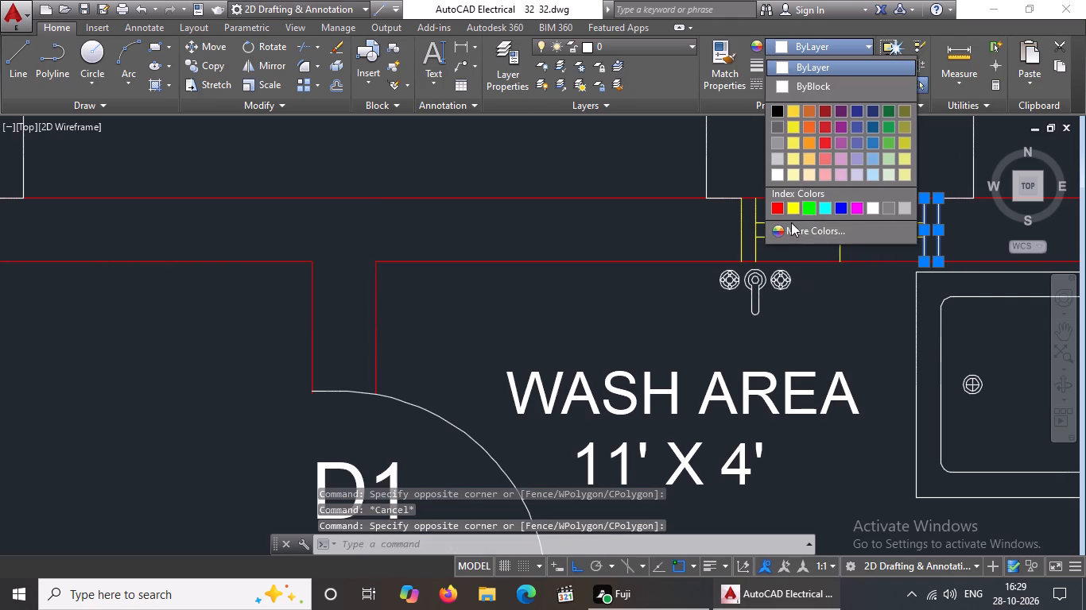
{"action": "left_click", "coordinate": [789, 206]}
{"action": "key", "text": "Escape"}
Change the dashed outer outline and V label of the wash area ventilator to Yellow.
{"action": "scroll", "coordinate": [816, 324], "scroll_direction": "down", "scroll_amount": 1}
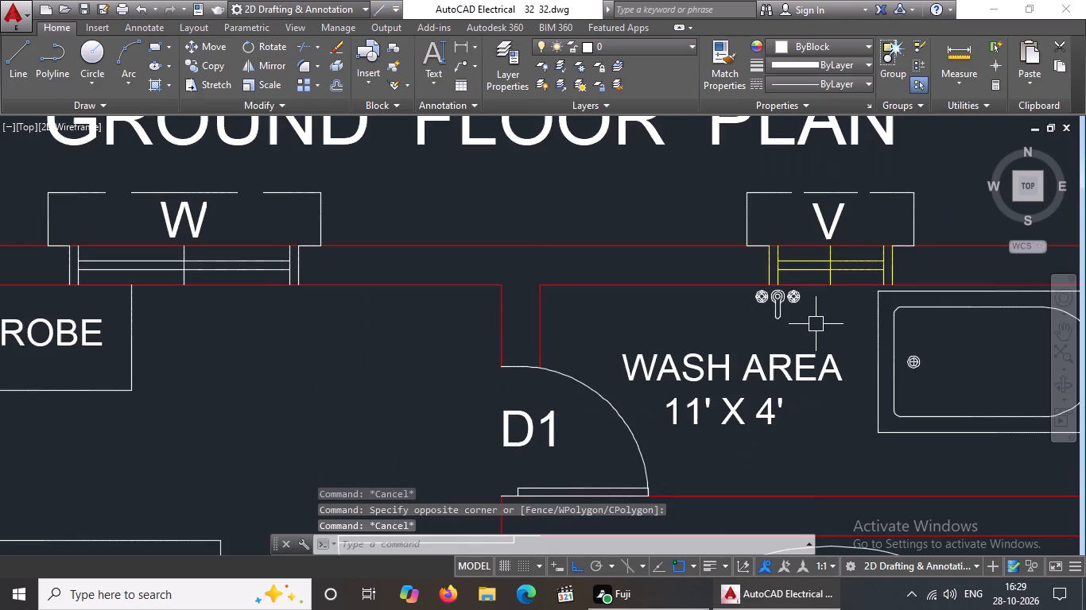
{"action": "left_click", "coordinate": [717, 176]}
{"action": "left_click", "coordinate": [938, 268]}
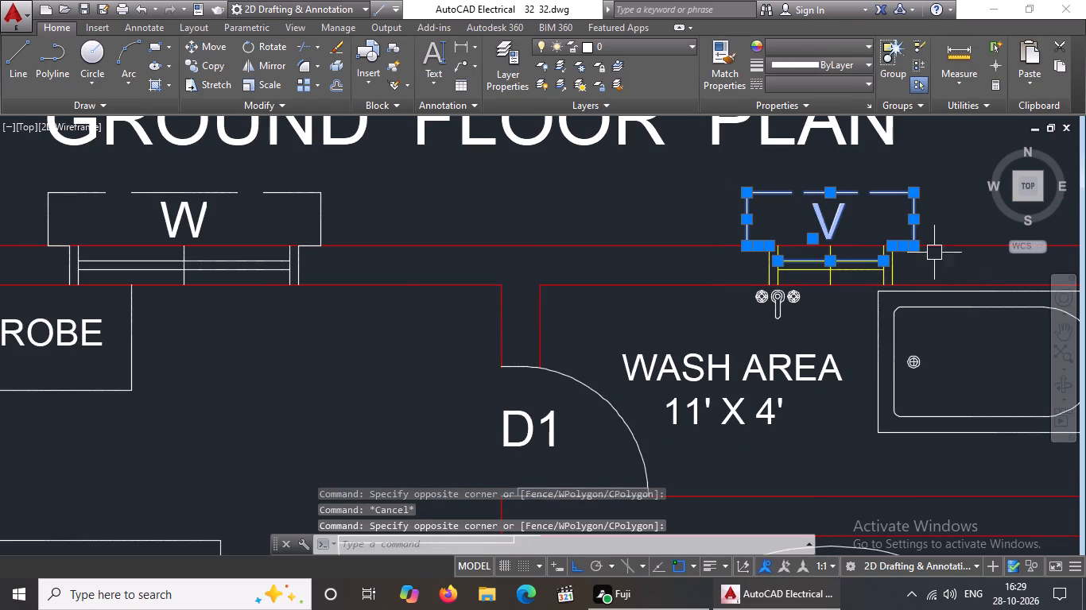
{"action": "left_click", "coordinate": [825, 47]}
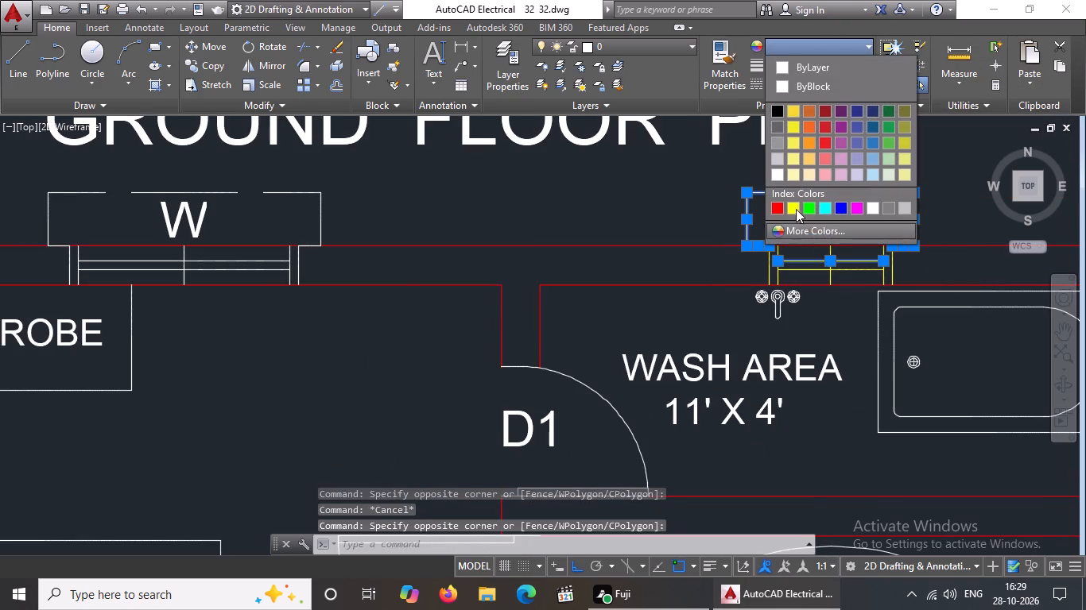
{"action": "left_click", "coordinate": [795, 202]}
{"action": "key", "text": "Escape"}
Set the colour of the wash area ventilator's V label to ByBlock.
{"action": "left_click", "coordinate": [816, 224]}
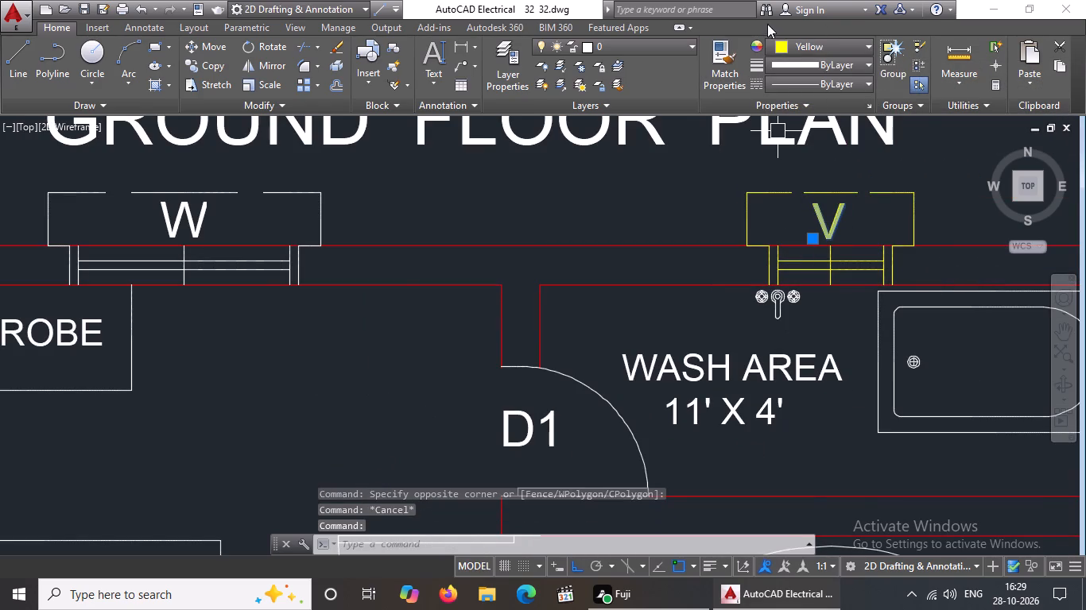
{"action": "left_click", "coordinate": [782, 45]}
{"action": "left_click", "coordinate": [813, 82]}
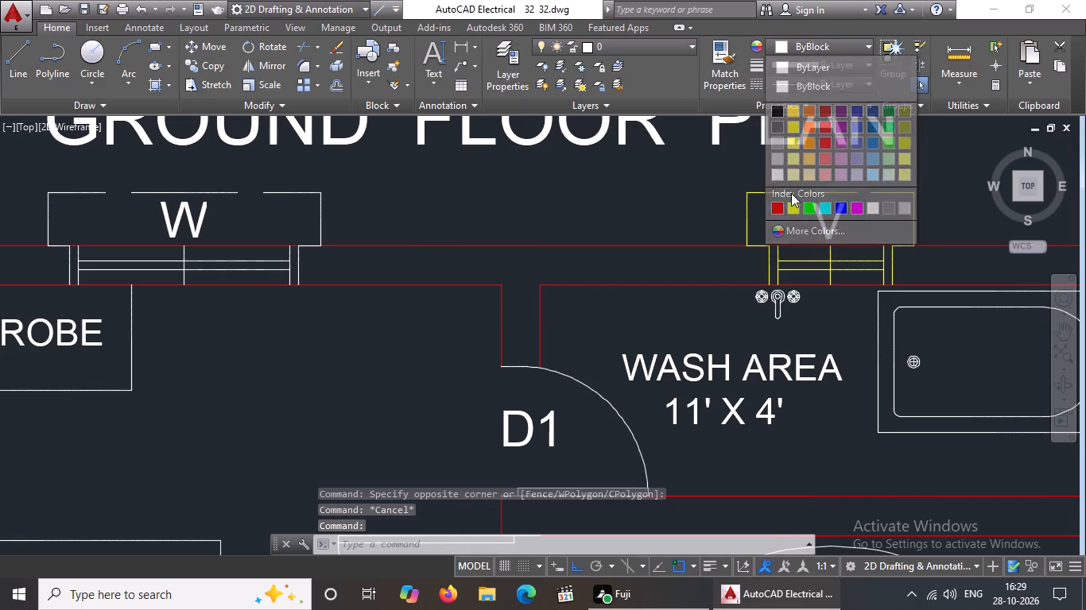
{"action": "key", "text": "Escape"}
{"action": "scroll", "coordinate": [717, 311], "scroll_direction": "down", "scroll_amount": 3}
{"action": "key", "text": "Escape"}
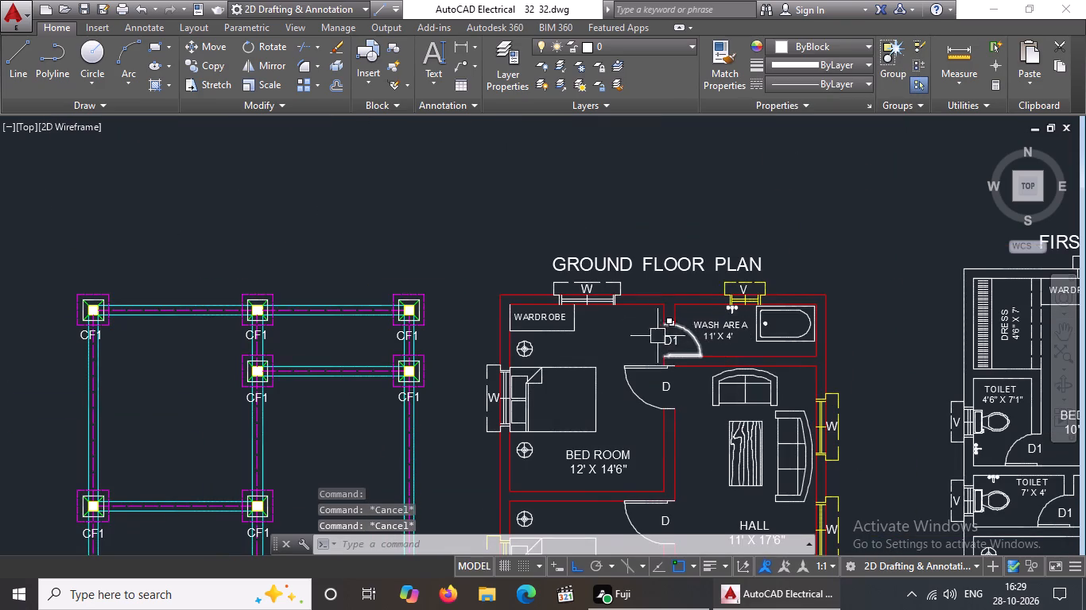
Change the two left jamb lines of the ground floor bedroom window above the wardrobe to Yellow.
{"action": "scroll", "coordinate": [613, 306], "scroll_direction": "up", "scroll_amount": 1}
{"action": "scroll", "coordinate": [487, 299], "scroll_direction": "up", "scroll_amount": 4}
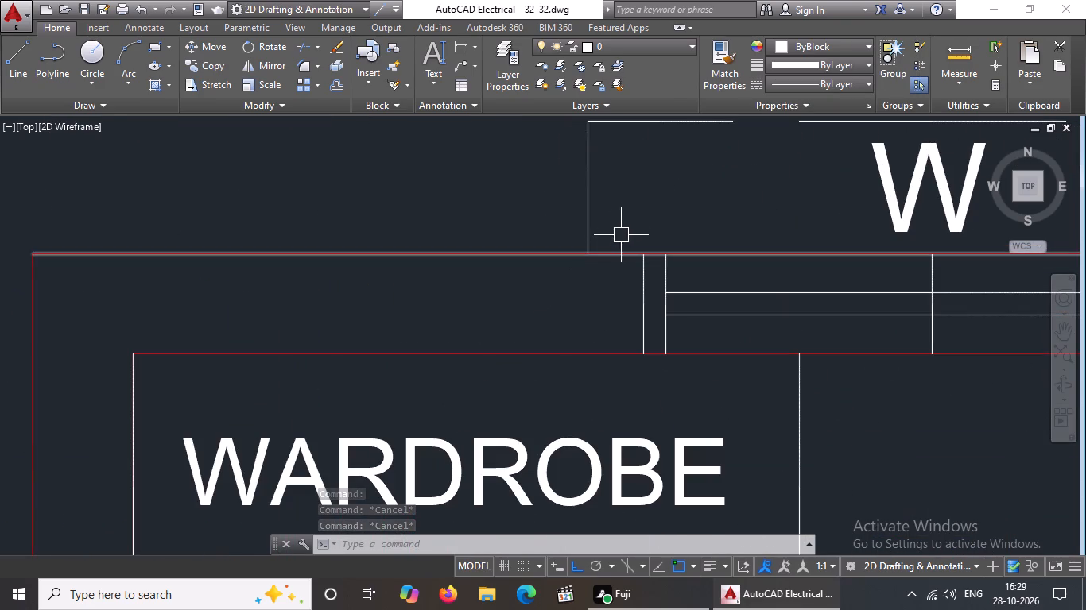
{"action": "left_click", "coordinate": [617, 228]}
{"action": "left_click", "coordinate": [690, 401]}
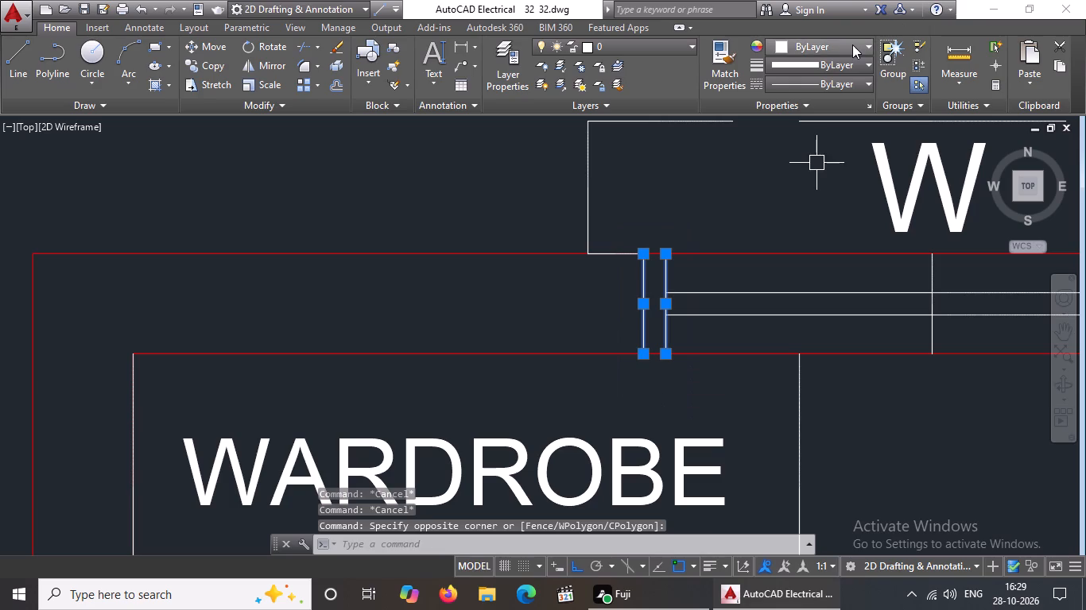
{"action": "left_click", "coordinate": [851, 44]}
{"action": "left_click", "coordinate": [789, 206]}
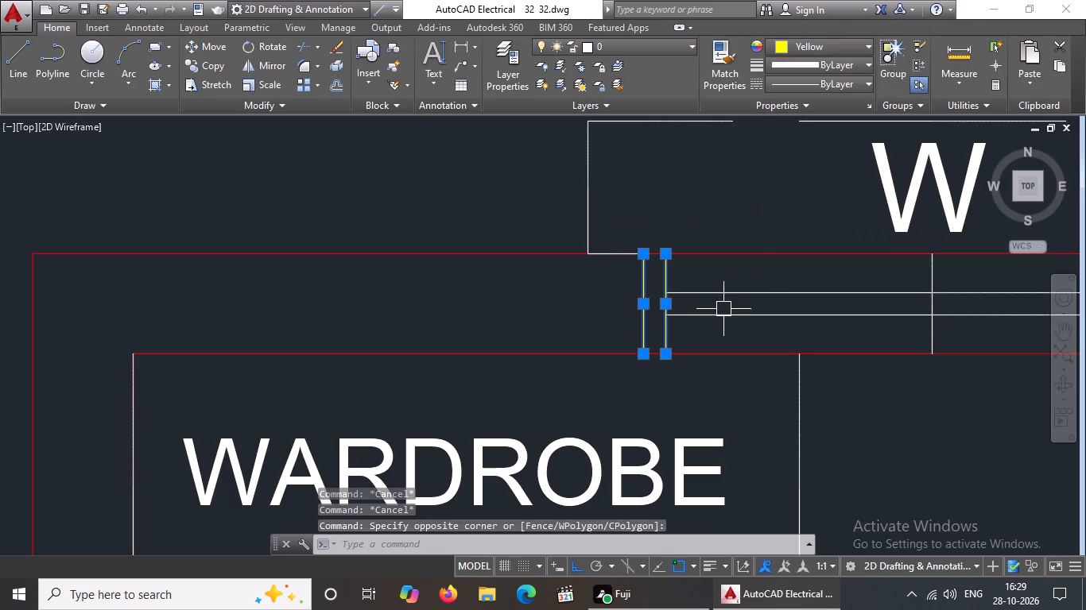
{"action": "key", "text": "Escape"}
Change both horizontal pane lines of the window above the wardrobe to Yellow.
{"action": "left_click", "coordinate": [722, 311]}
{"action": "left_click", "coordinate": [825, 43]}
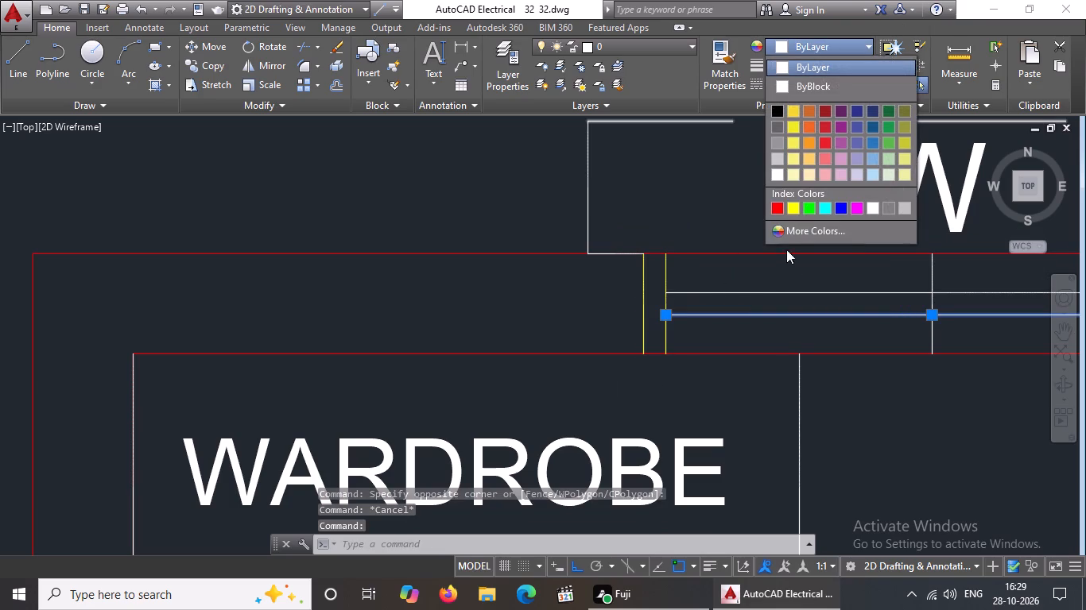
{"action": "left_click", "coordinate": [795, 206]}
{"action": "key", "text": "Escape"}
{"action": "left_click_drag", "start_coordinate": [758, 292], "coordinate": [758, 285]}
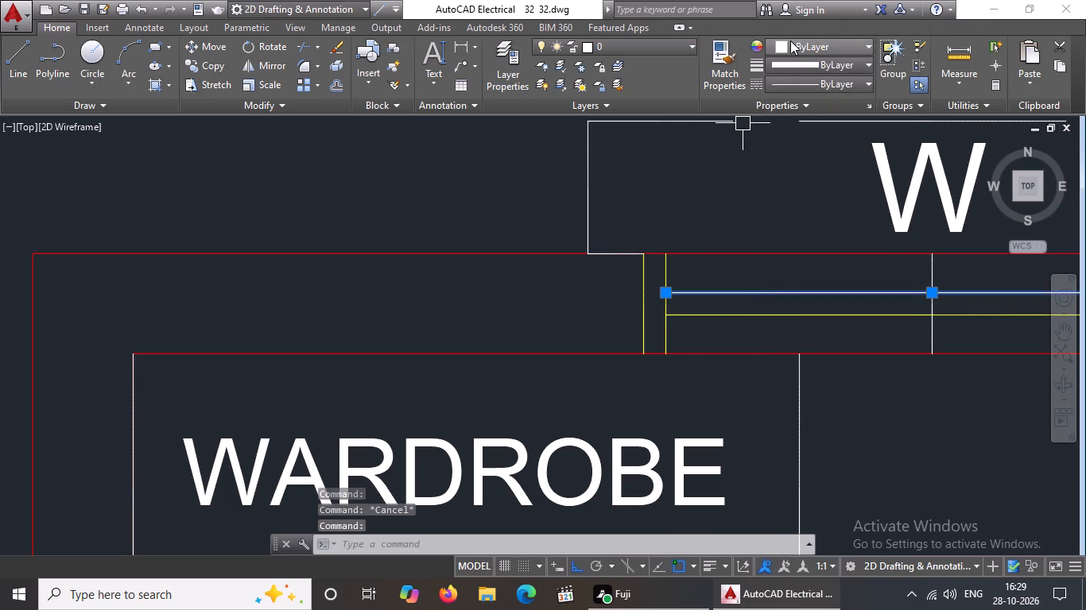
{"action": "left_click", "coordinate": [792, 41]}
{"action": "left_click", "coordinate": [792, 203]}
{"action": "key", "text": "Escape"}
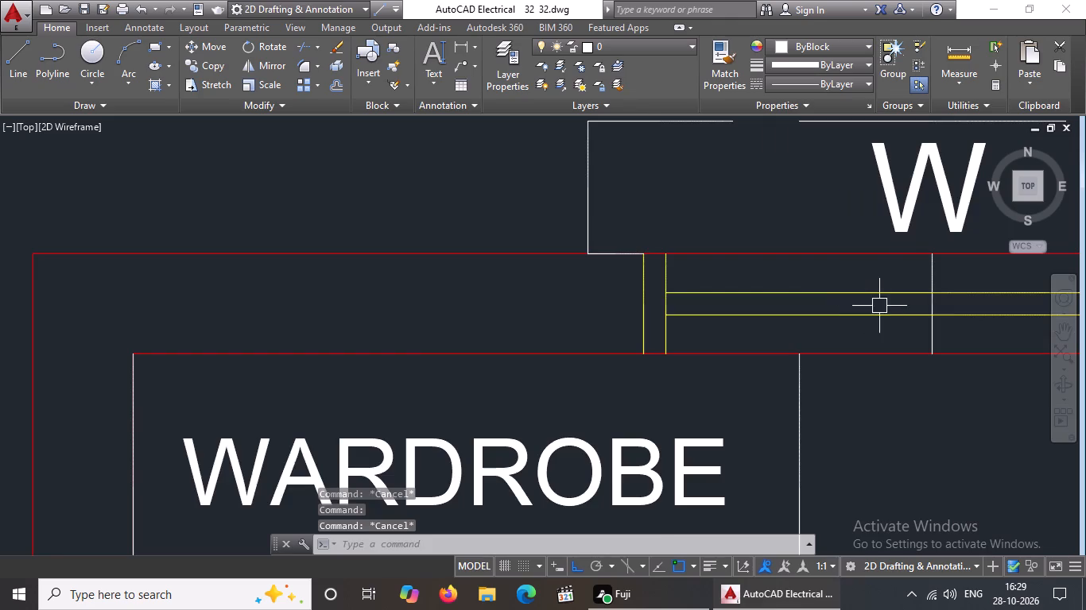
Change the vertical line crossing the middle of the window above the wardrobe to Yellow.
{"action": "scroll", "coordinate": [855, 306], "scroll_direction": "down", "scroll_amount": 3}
{"action": "scroll", "coordinate": [910, 307], "scroll_direction": "up", "scroll_amount": 2}
{"action": "scroll", "coordinate": [751, 291], "scroll_direction": "up", "scroll_amount": 2}
{"action": "left_click", "coordinate": [774, 237]}
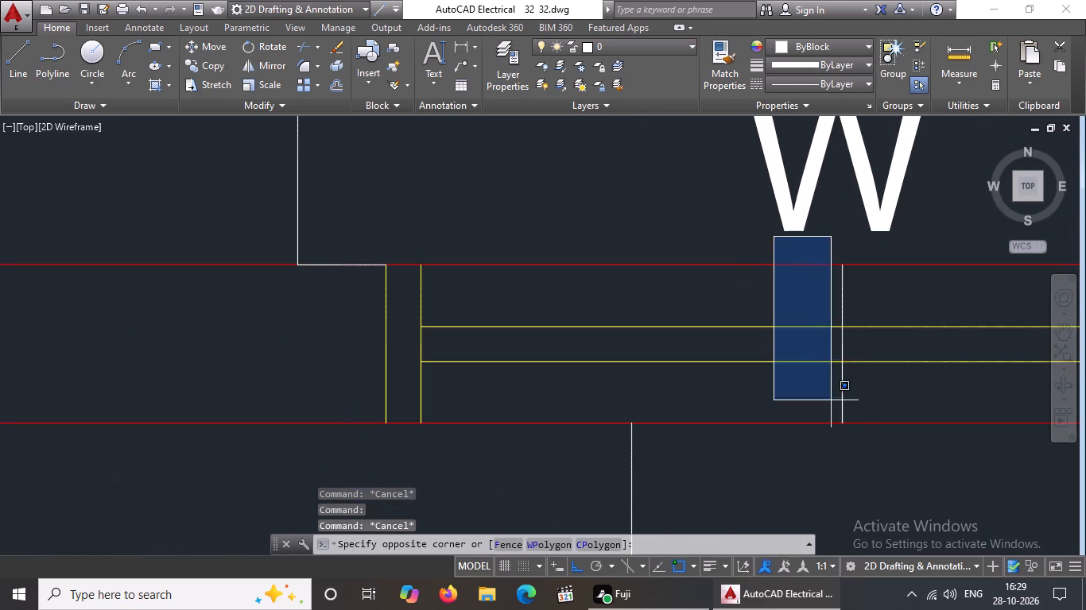
{"action": "left_click_drag", "start_coordinate": [879, 468], "coordinate": [885, 449]}
{"action": "left_click", "coordinate": [791, 46]}
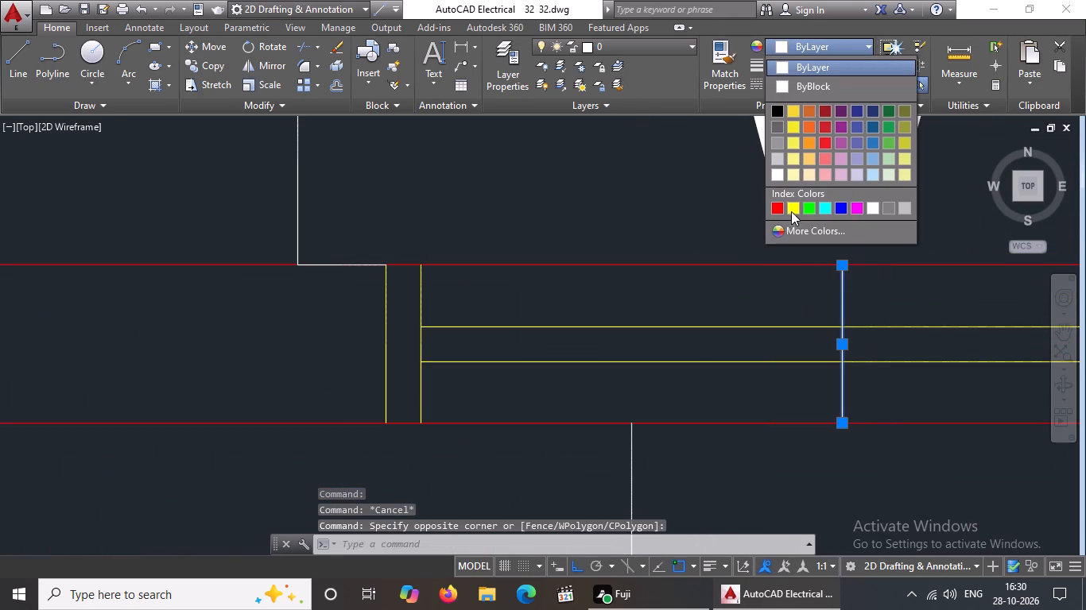
{"action": "left_click", "coordinate": [793, 205]}
{"action": "scroll", "coordinate": [756, 287], "scroll_direction": "down", "scroll_amount": 4}
{"action": "key", "text": "Escape"}
Change the two right jamb lines of the window above the wardrobe to Yellow.
{"action": "left_click_drag", "start_coordinate": [920, 236], "coordinate": [923, 249]}
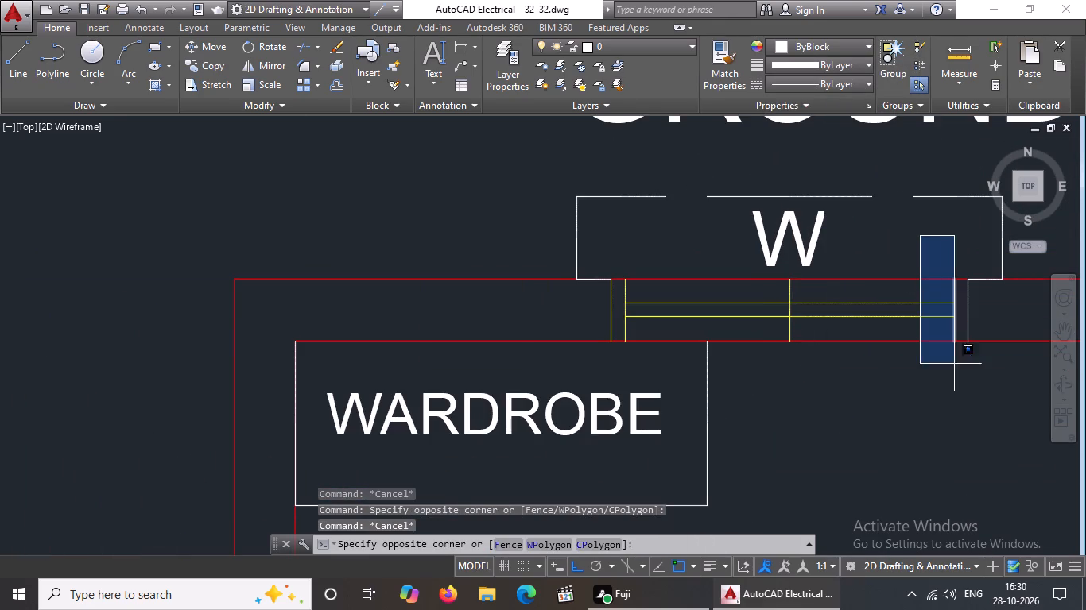
{"action": "left_click", "coordinate": [980, 402]}
{"action": "left_click", "coordinate": [782, 48]}
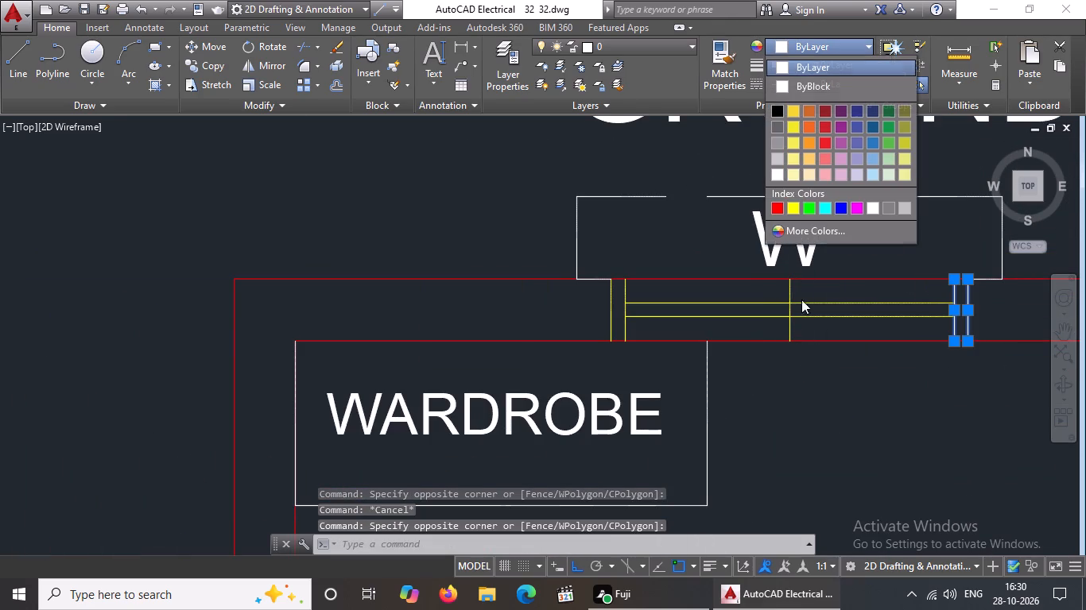
{"action": "left_click", "coordinate": [793, 204]}
{"action": "scroll", "coordinate": [761, 315], "scroll_direction": "down", "scroll_amount": 4}
{"action": "key", "text": "Escape"}
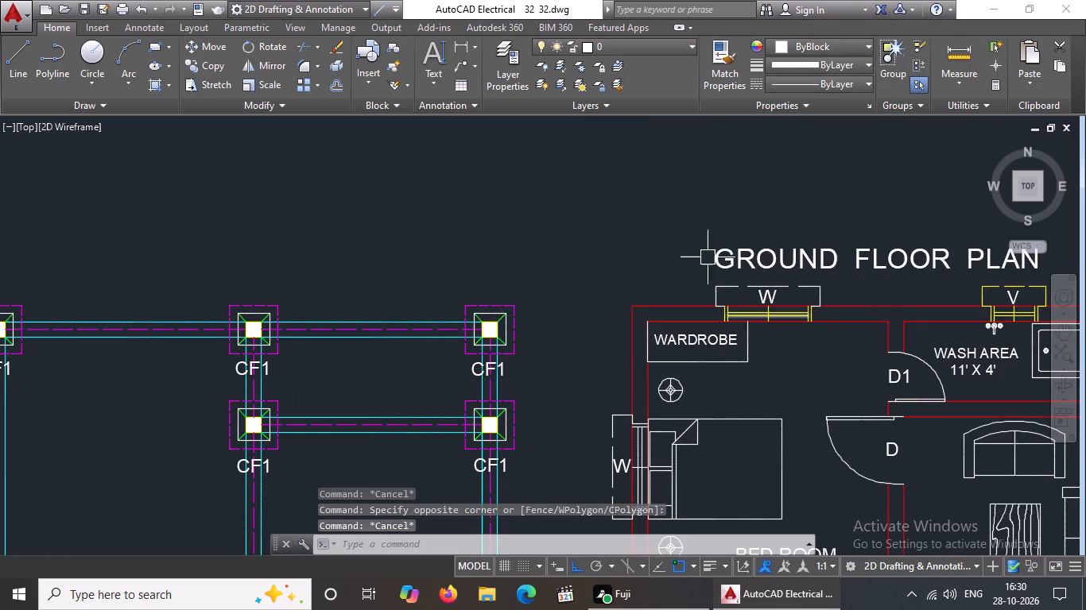
Change the dashed outer outline and W label of the window above the wardrobe to Yellow.
{"action": "left_click", "coordinate": [688, 261]}
{"action": "left_click", "coordinate": [844, 319]}
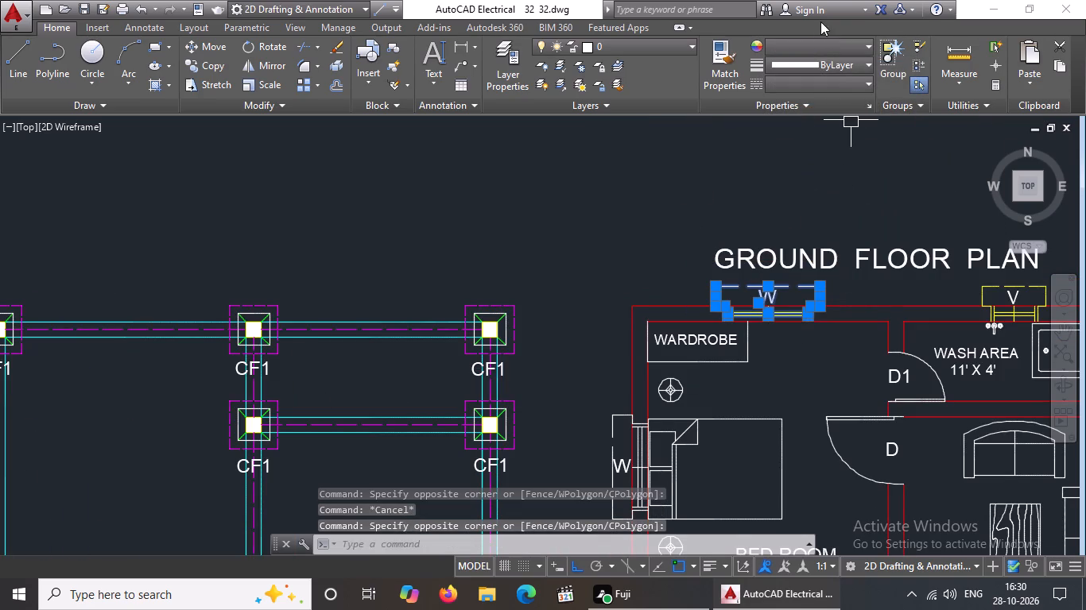
{"action": "left_click", "coordinate": [817, 46]}
{"action": "left_click", "coordinate": [793, 210]}
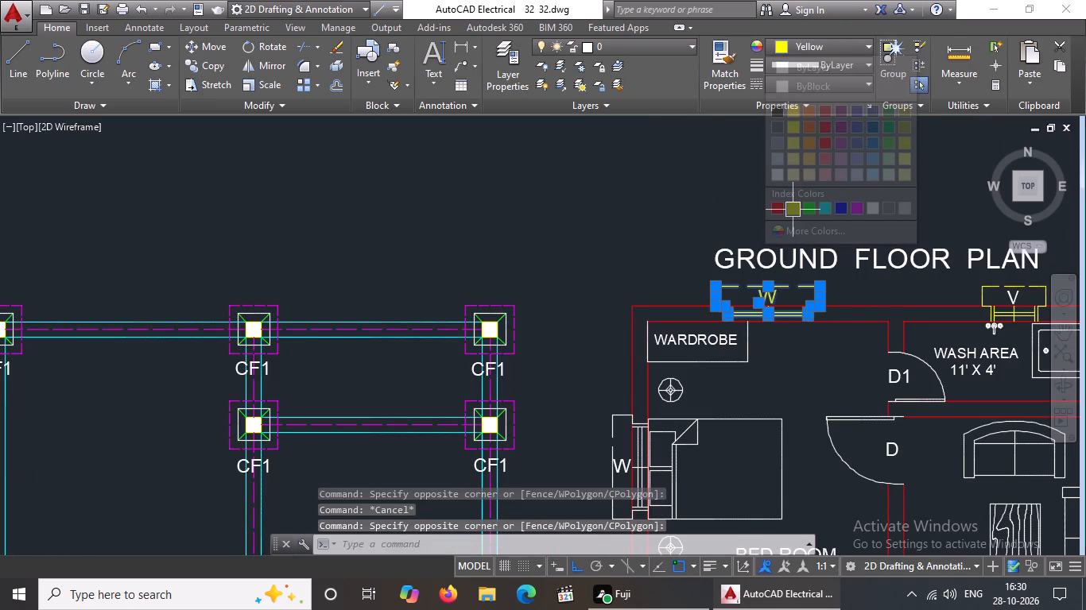
{"action": "key", "text": "Escape"}
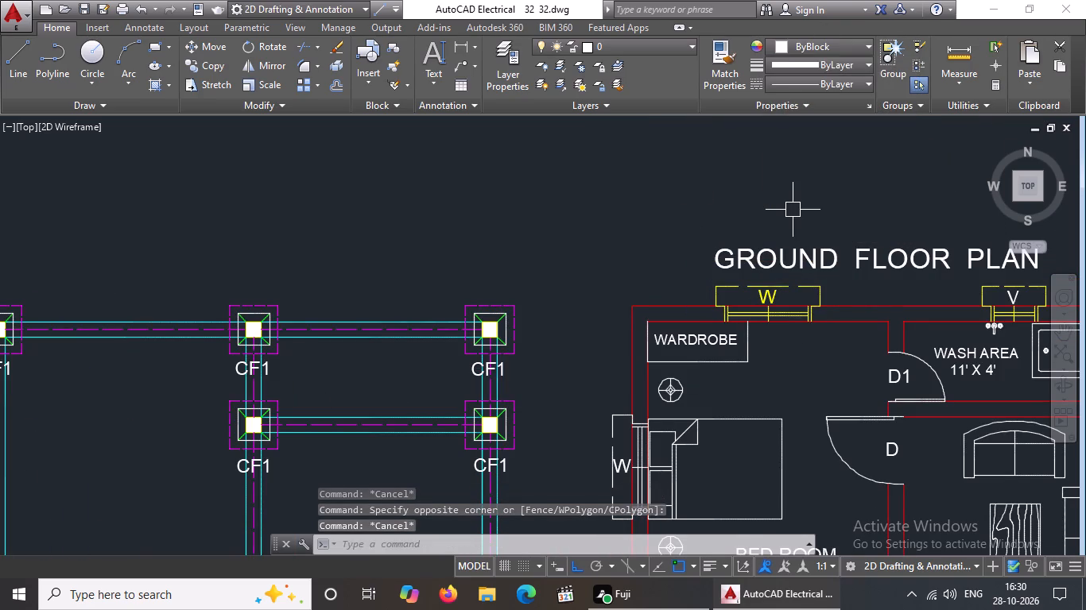
Set the colour of the W label above the wardrobe to ByBlock.
{"action": "scroll", "coordinate": [778, 369], "scroll_direction": "up", "scroll_amount": 4}
{"action": "scroll", "coordinate": [718, 253], "scroll_direction": "down", "scroll_amount": 2}
{"action": "left_click", "coordinate": [705, 131]}
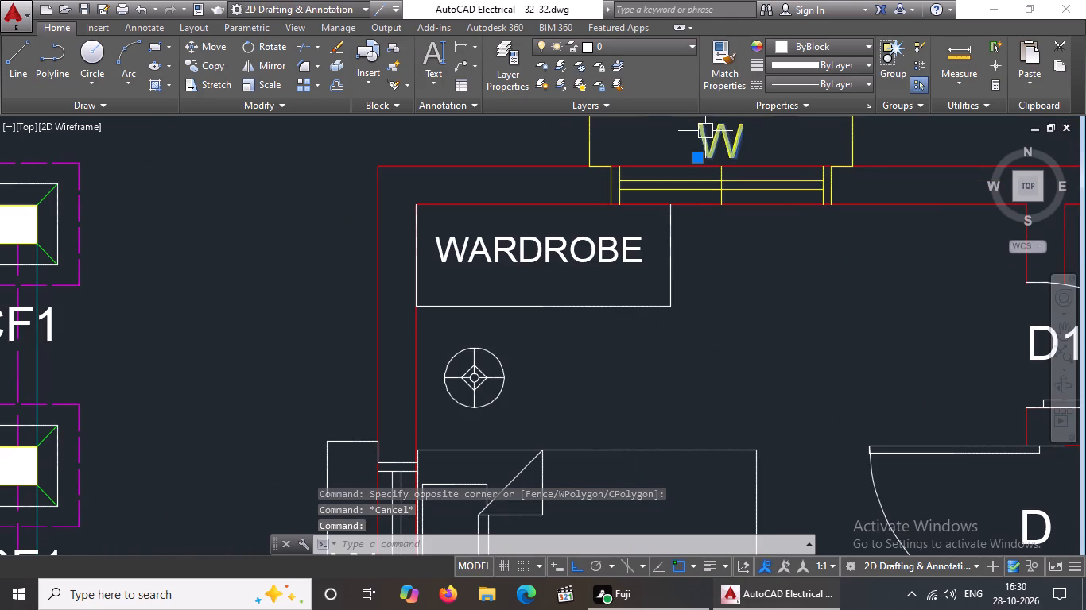
{"action": "left_click", "coordinate": [828, 44]}
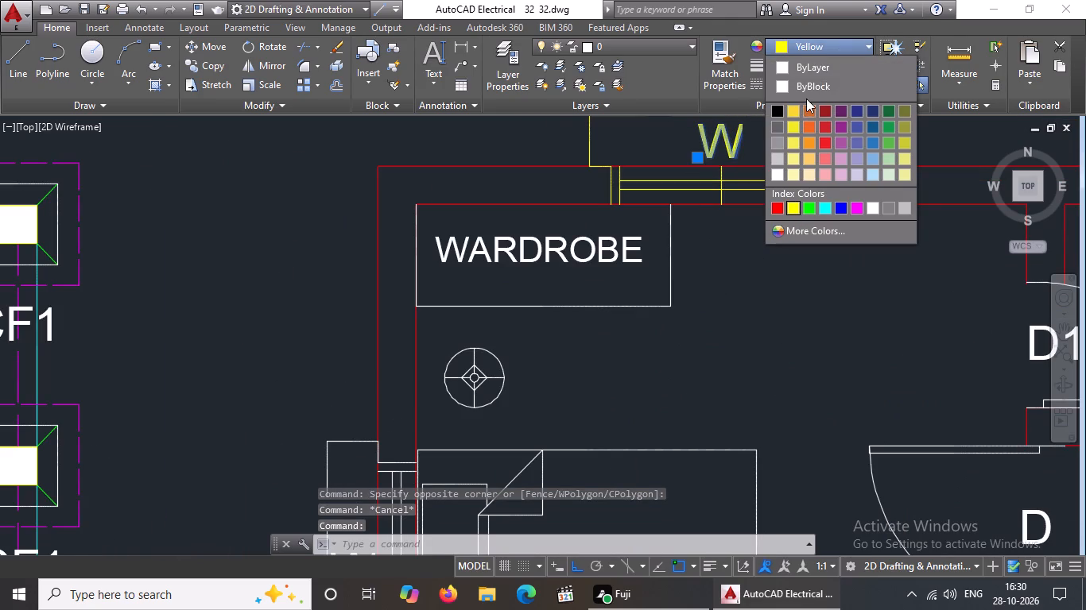
{"action": "left_click", "coordinate": [816, 84]}
{"action": "scroll", "coordinate": [760, 372], "scroll_direction": "down", "scroll_amount": 3}
{"action": "key", "text": "Escape"}
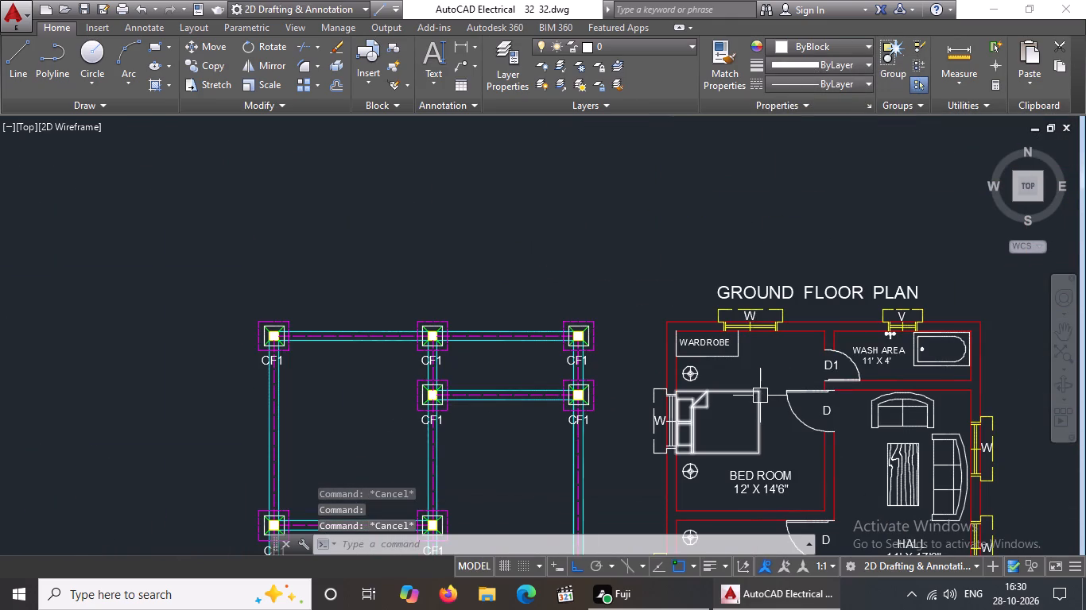
Change both vertical pane lines of the window behind the upper bedroom's bed to Yellow.
{"action": "scroll", "coordinate": [683, 462], "scroll_direction": "up", "scroll_amount": 1}
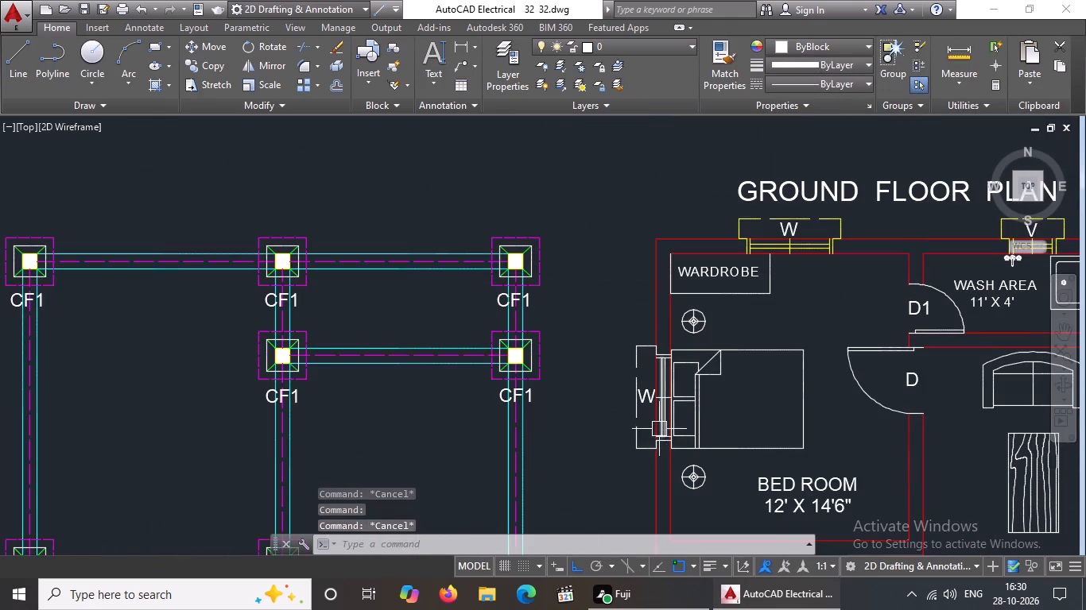
{"action": "scroll", "coordinate": [660, 427], "scroll_direction": "up", "scroll_amount": 4}
{"action": "scroll", "coordinate": [660, 427], "scroll_direction": "down", "scroll_amount": 2}
{"action": "left_click", "coordinate": [668, 400]}
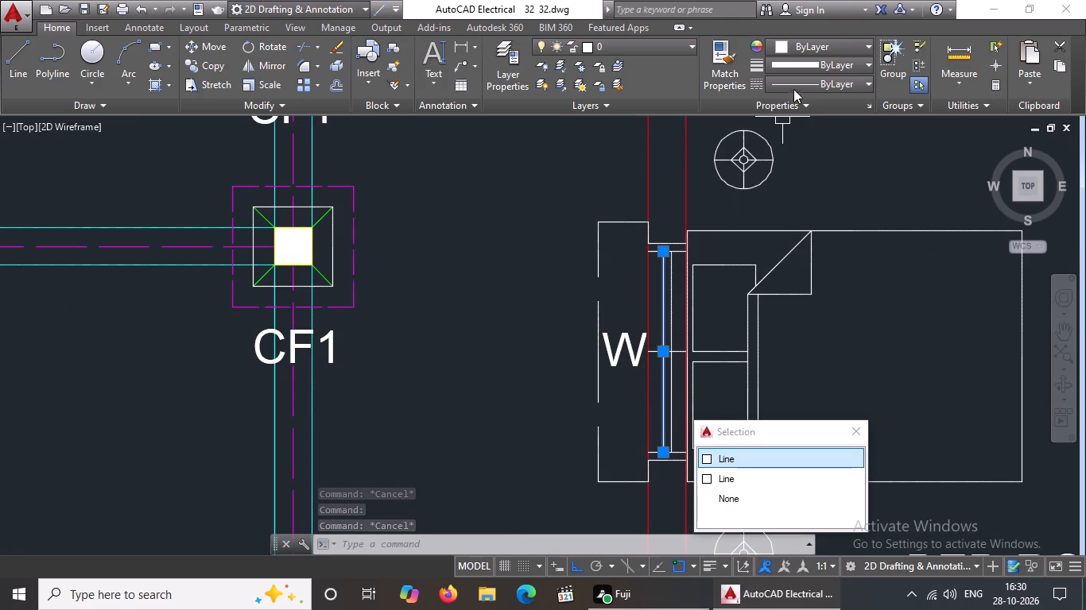
{"action": "left_click", "coordinate": [839, 48]}
{"action": "left_click", "coordinate": [794, 205]}
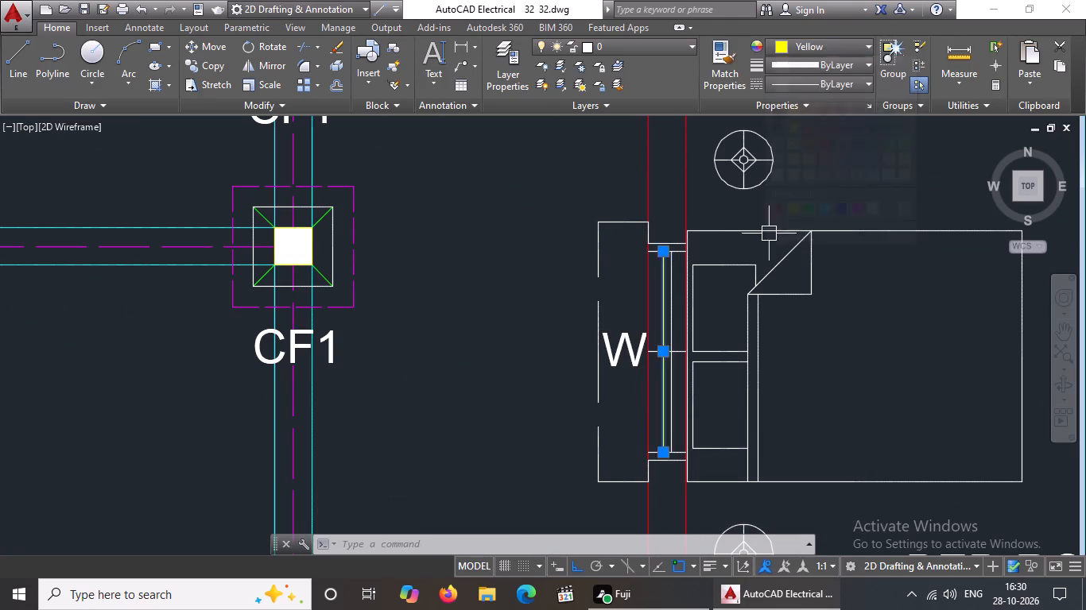
{"action": "key", "text": "Escape"}
{"action": "left_click", "coordinate": [667, 300]}
{"action": "key", "text": "Escape"}
{"action": "left_click", "coordinate": [673, 285]}
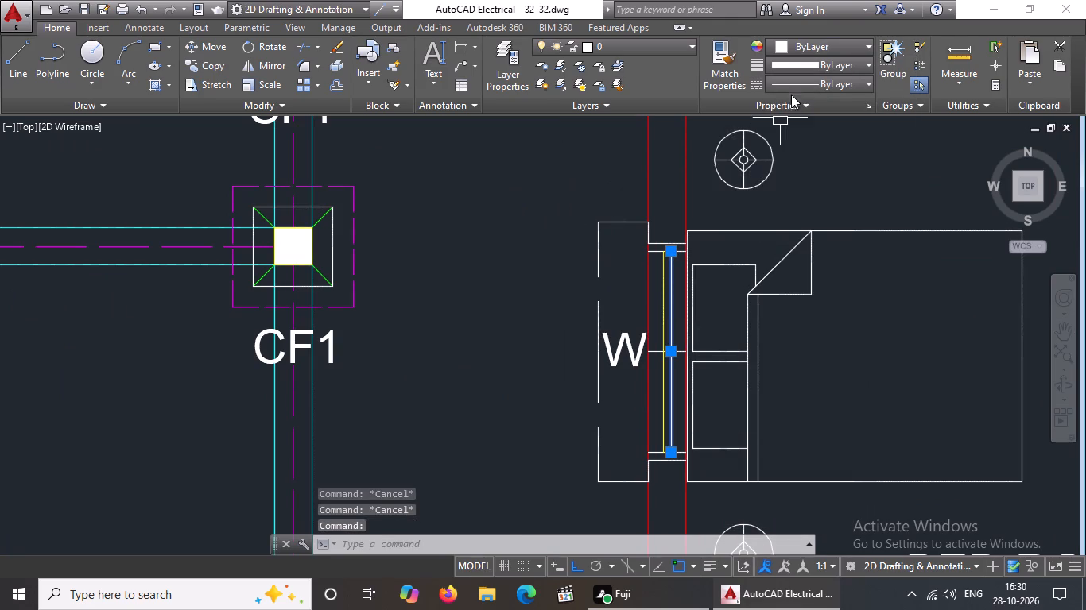
{"action": "left_click", "coordinate": [813, 49]}
{"action": "left_click", "coordinate": [789, 206]}
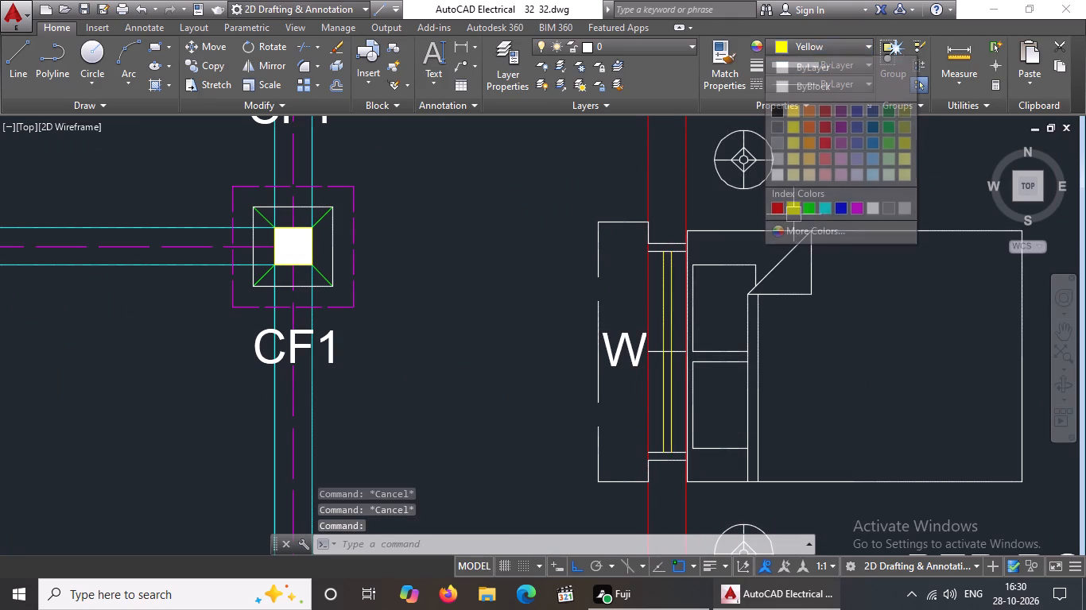
{"action": "key", "text": "Escape"}
Change the two upper jamb lines of the window behind the bed to Yellow.
{"action": "scroll", "coordinate": [661, 234], "scroll_direction": "up", "scroll_amount": 2}
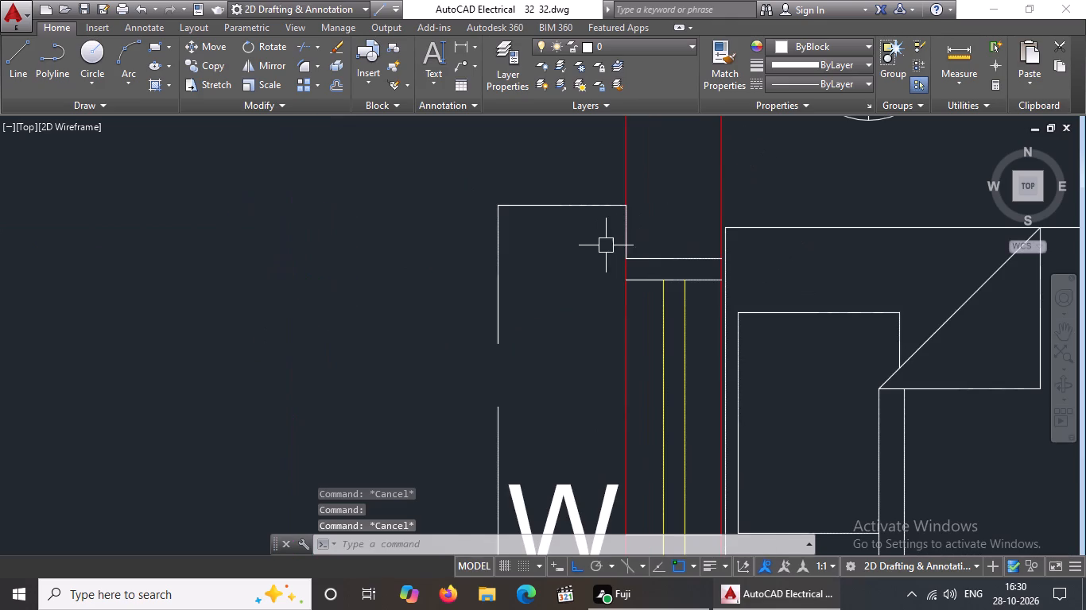
{"action": "left_click", "coordinate": [586, 240]}
{"action": "left_click", "coordinate": [772, 309]}
{"action": "left_click", "coordinate": [846, 47]}
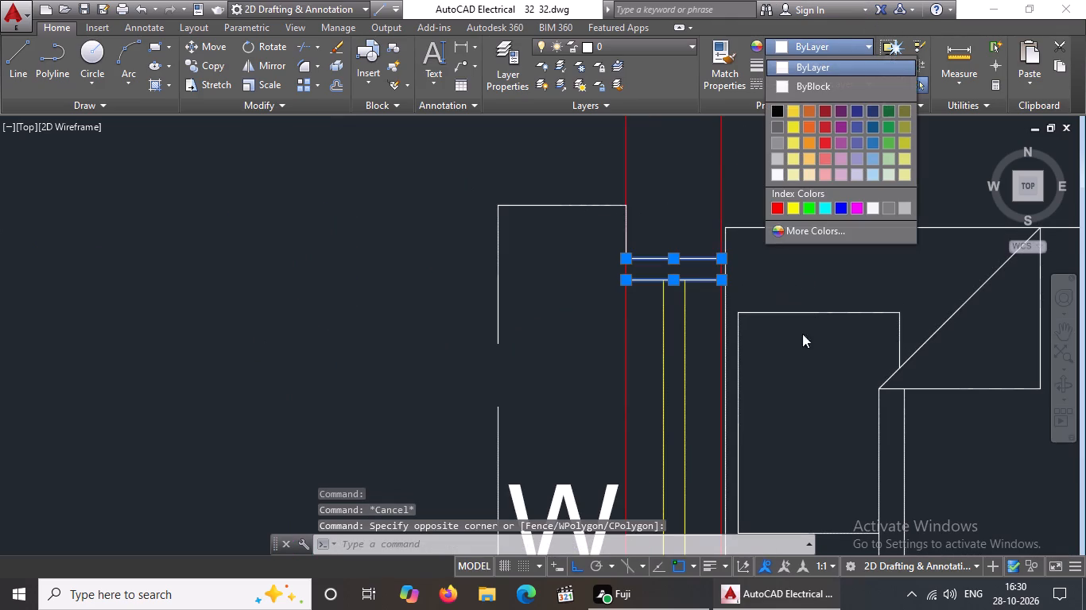
{"action": "left_click", "coordinate": [790, 210]}
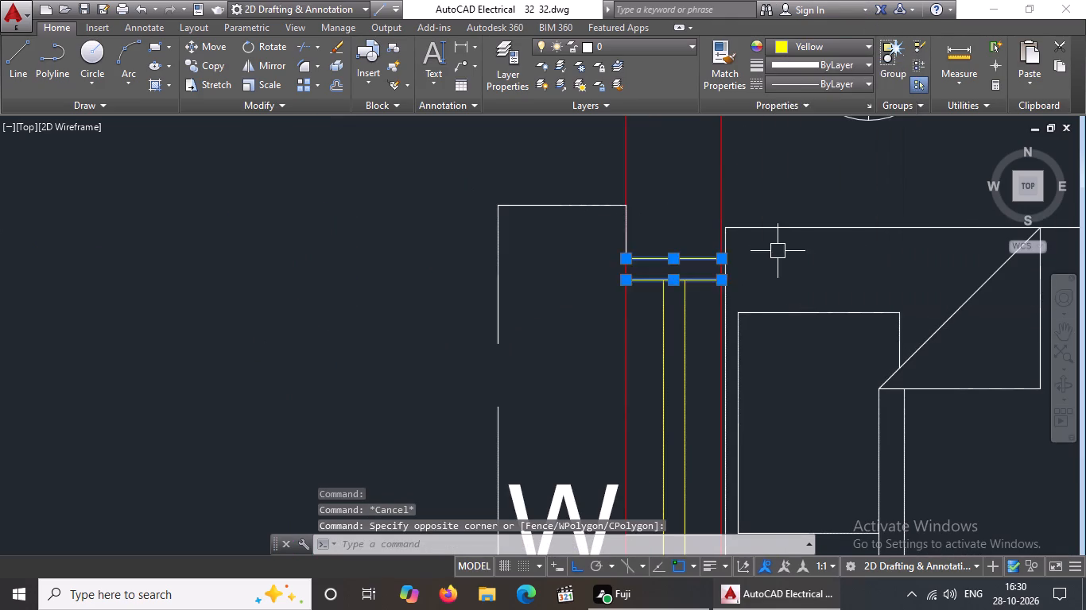
{"action": "key", "text": "Escape"}
Change the horizontal line crossing the middle of the window behind the bed to Yellow.
{"action": "scroll", "coordinate": [750, 274], "scroll_direction": "down", "scroll_amount": 3}
{"action": "scroll", "coordinate": [754, 349], "scroll_direction": "up", "scroll_amount": 3}
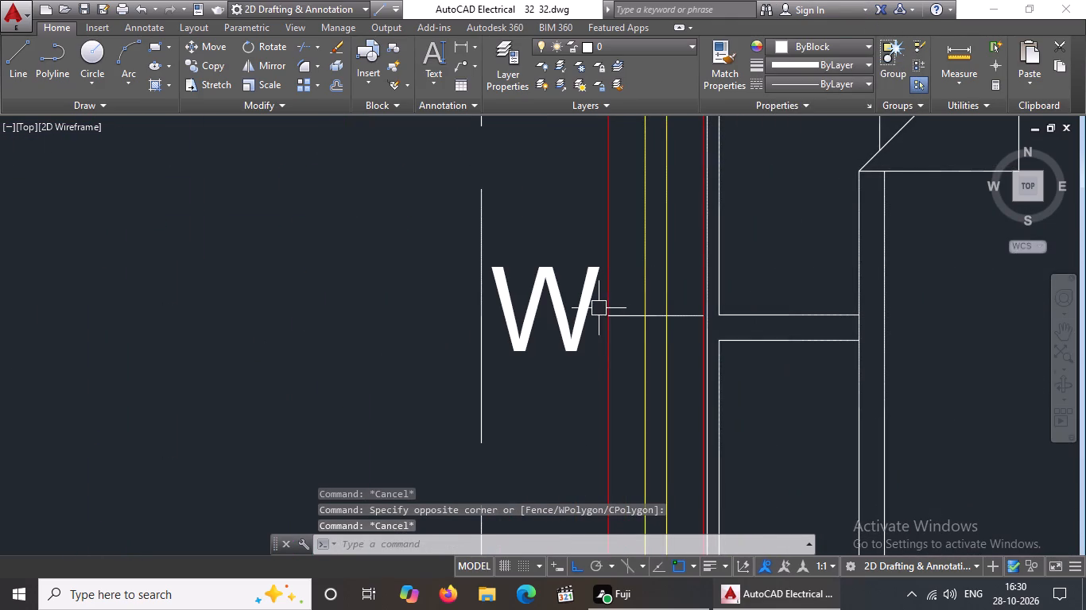
{"action": "left_click", "coordinate": [599, 308]}
{"action": "left_click", "coordinate": [722, 332]}
{"action": "left_click", "coordinate": [817, 46]}
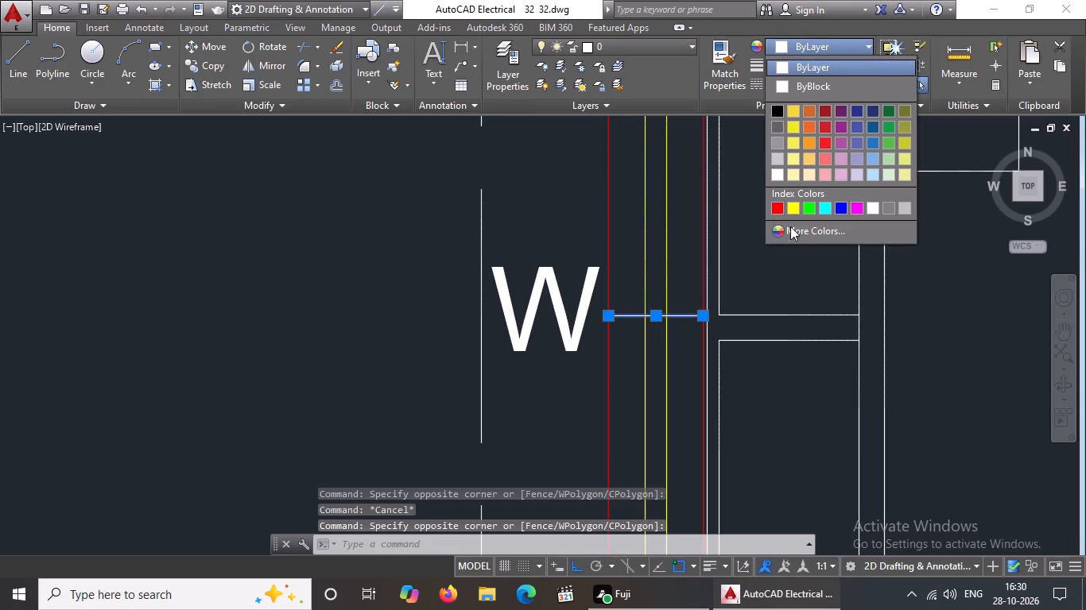
{"action": "left_click", "coordinate": [790, 203]}
{"action": "key", "text": "Escape"}
Change the lower jamb lines of the window behind the upper bedroom's bed to Yellow.
{"action": "scroll", "coordinate": [721, 307], "scroll_direction": "down", "scroll_amount": 2}
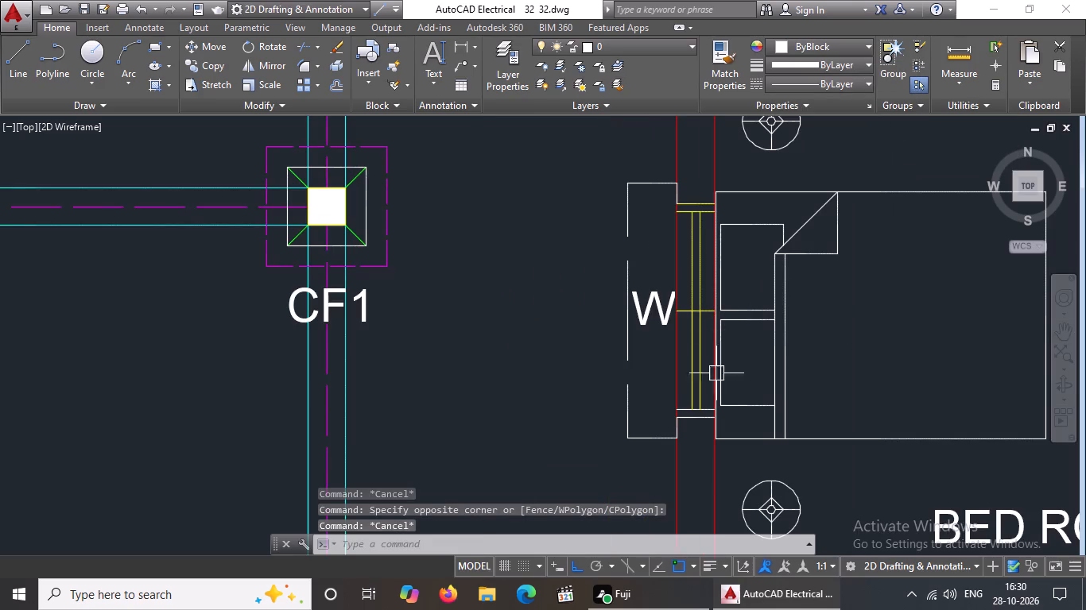
{"action": "left_click", "coordinate": [653, 404]}
{"action": "left_click", "coordinate": [765, 451]}
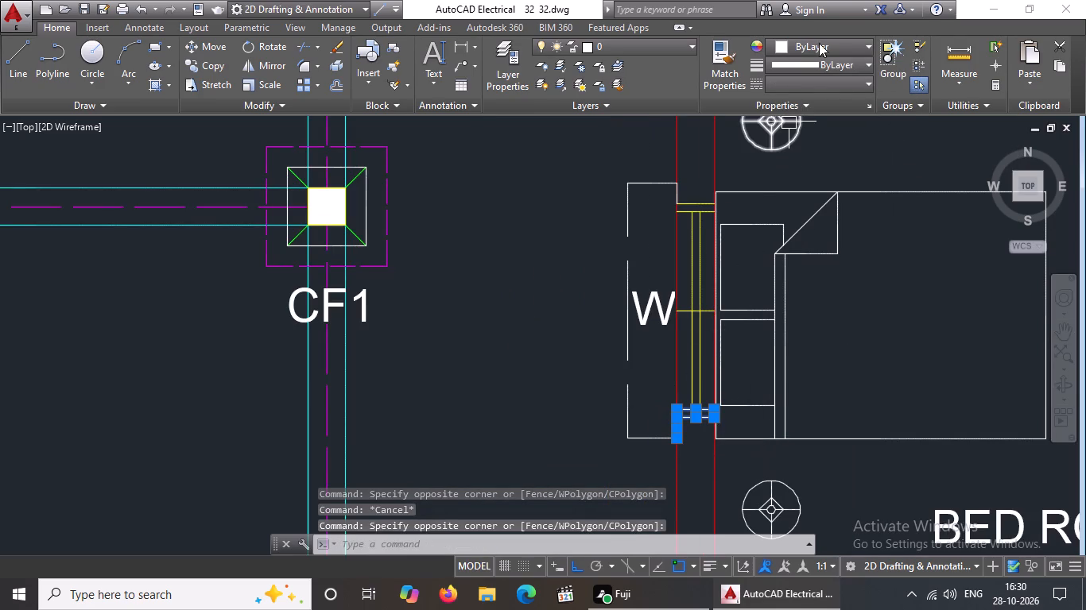
{"action": "left_click", "coordinate": [817, 46]}
{"action": "left_click", "coordinate": [798, 205]}
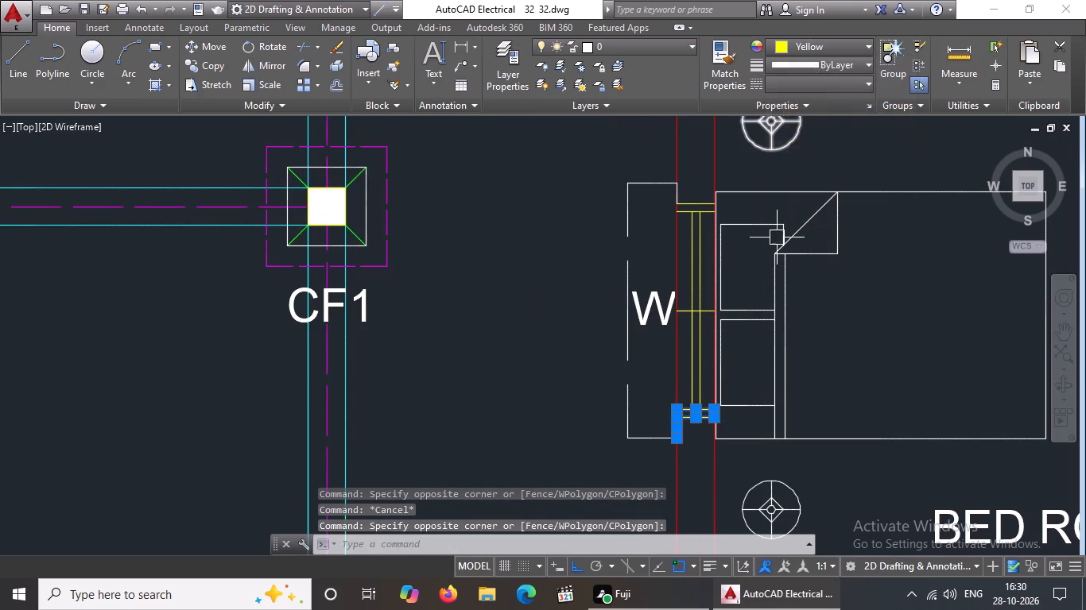
{"action": "key", "text": "Escape"}
Change the dashed projection outline outside this bedroom window, together with its W label, to Yellow.
{"action": "left_click", "coordinate": [590, 147]}
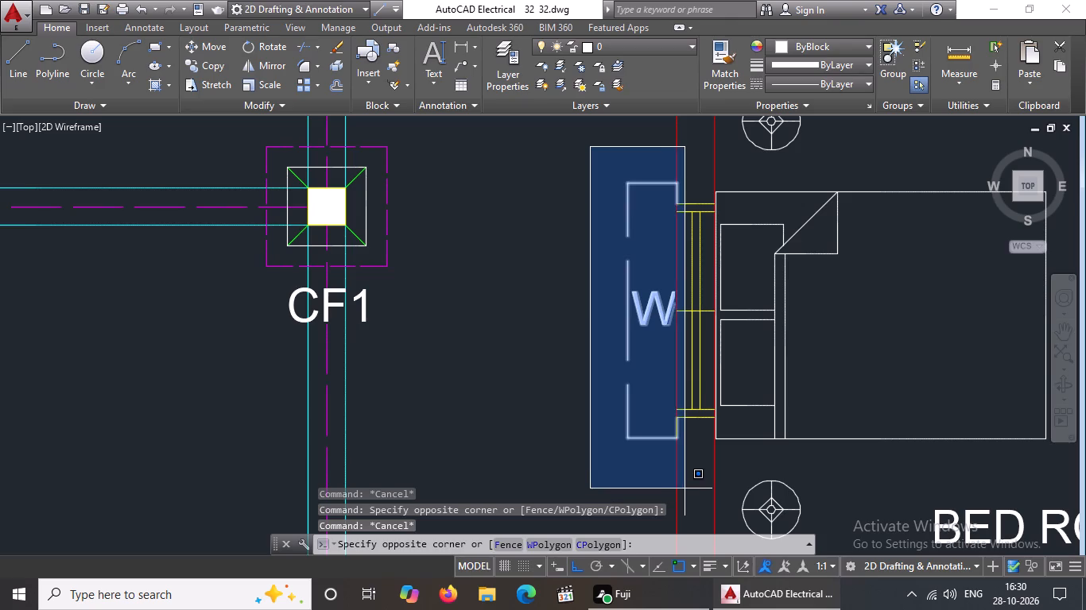
{"action": "left_click_drag", "start_coordinate": [685, 488], "coordinate": [686, 474]}
{"action": "left_click", "coordinate": [823, 43]}
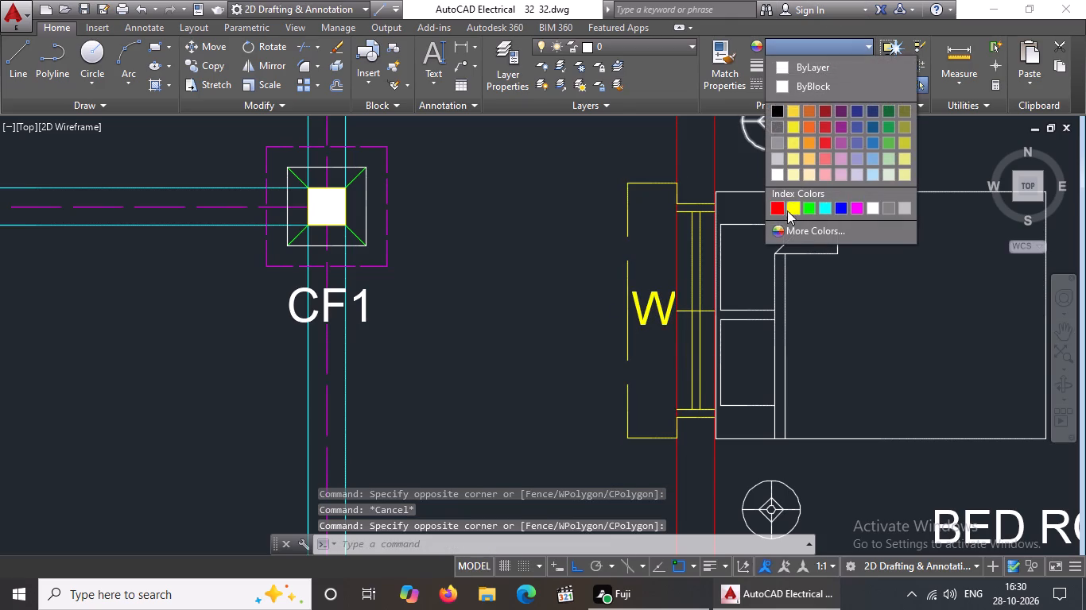
{"action": "left_click", "coordinate": [793, 206]}
{"action": "key", "text": "Escape"}
Set the colour of the W label beside the upper bedroom's bed window to ByBlock.
{"action": "left_click", "coordinate": [654, 312]}
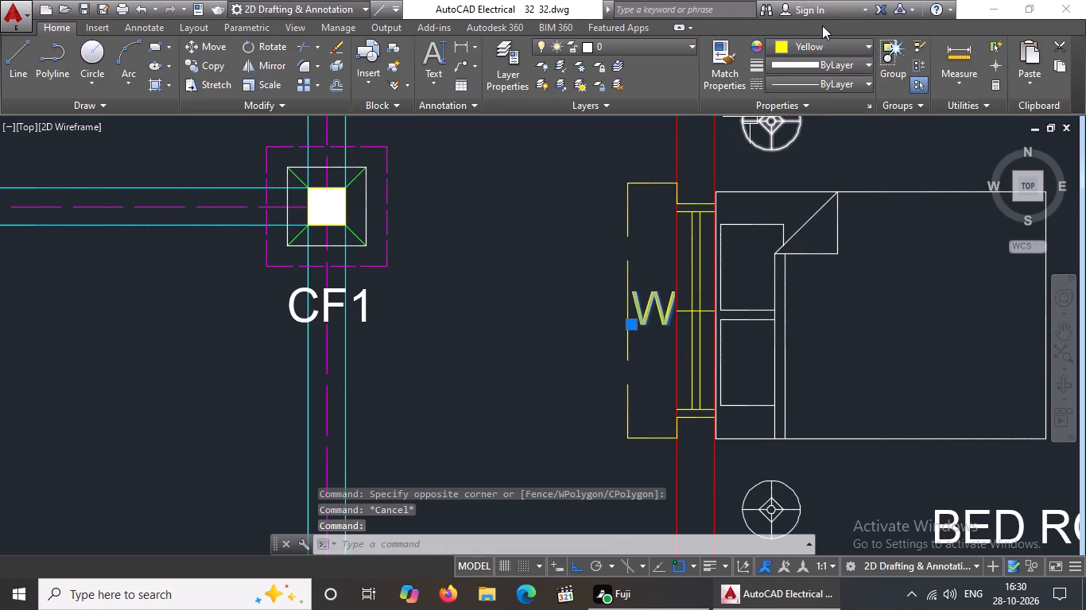
{"action": "left_click", "coordinate": [822, 48]}
{"action": "left_click", "coordinate": [801, 82]}
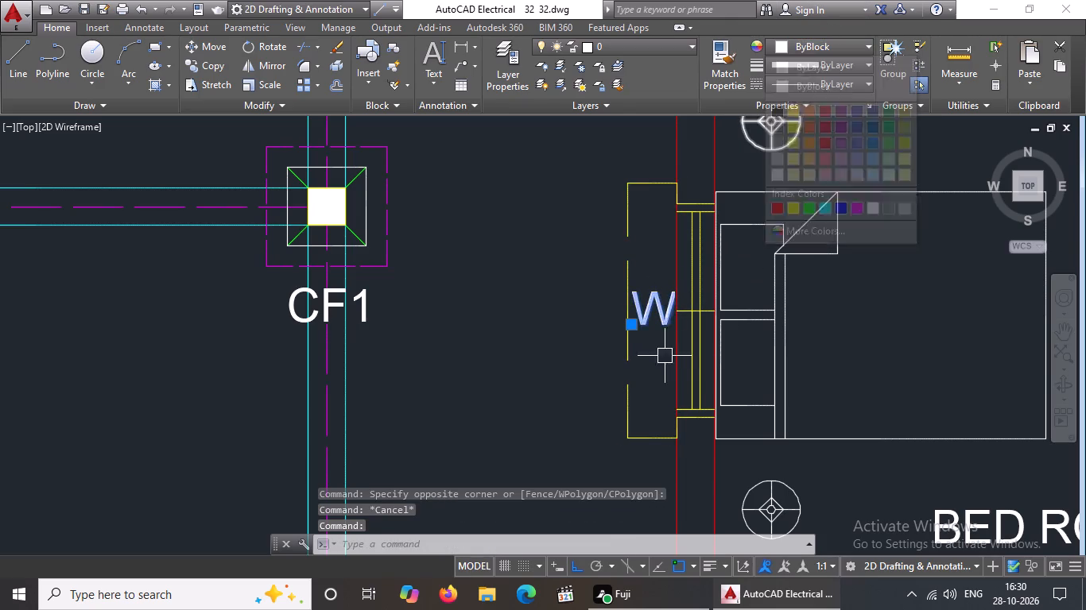
{"action": "scroll", "coordinate": [643, 391], "scroll_direction": "down", "scroll_amount": 4}
{"action": "key", "text": "Escape"}
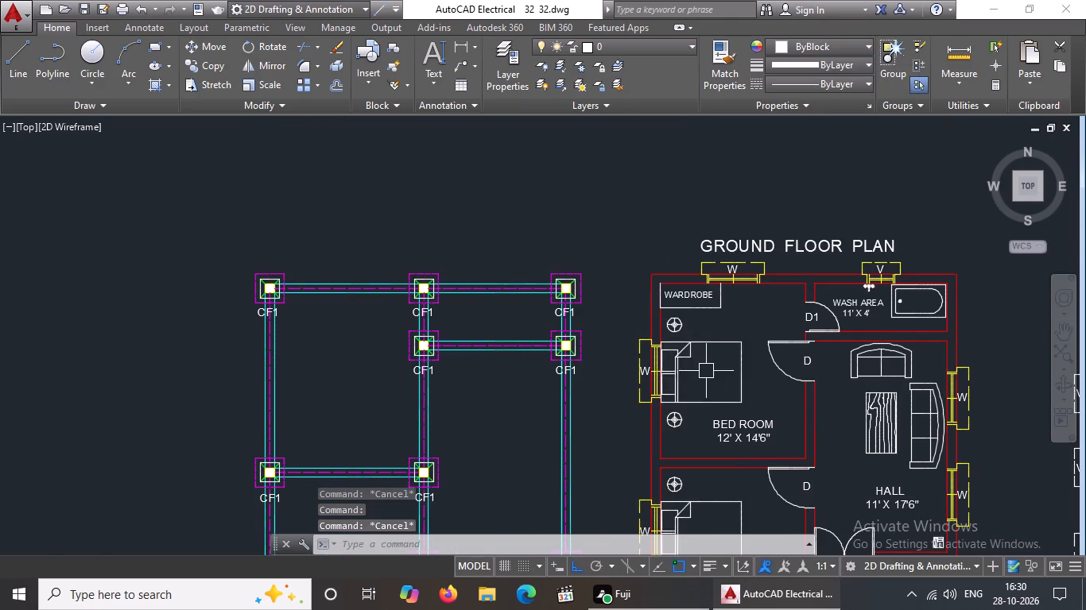
Review the colouring of the whole ground floor plan and compare it with the first floor plan.
{"action": "scroll", "coordinate": [710, 369], "scroll_direction": "down", "scroll_amount": 2}
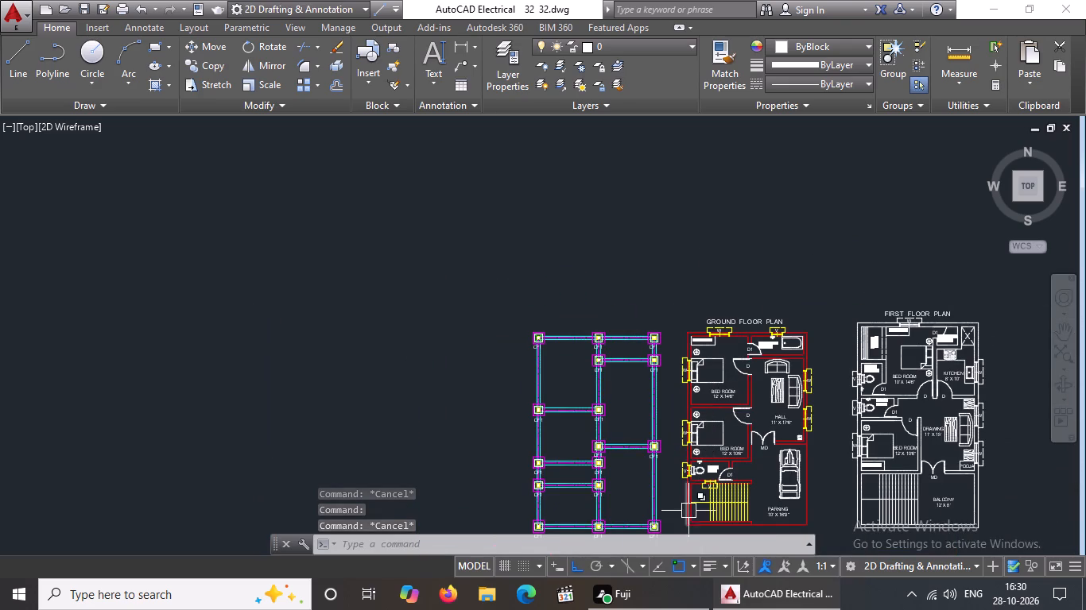
{"action": "scroll", "coordinate": [702, 500], "scroll_direction": "up", "scroll_amount": 2}
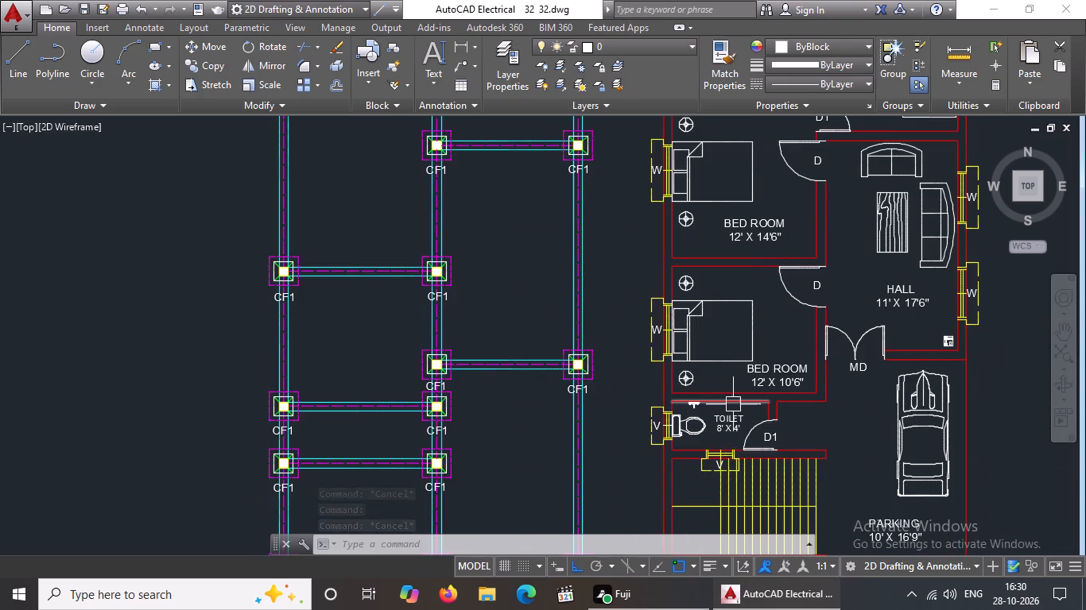
{"action": "scroll", "coordinate": [733, 404], "scroll_direction": "down", "scroll_amount": 2}
{"action": "scroll", "coordinate": [818, 432], "scroll_direction": "up", "scroll_amount": 3}
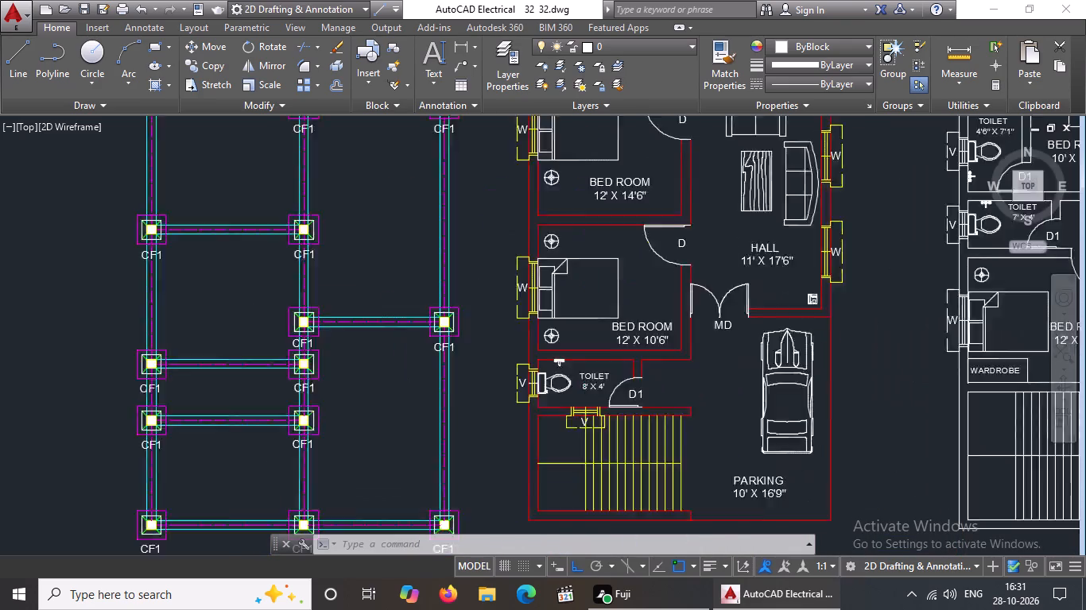
{"action": "scroll", "coordinate": [818, 432], "scroll_direction": "down", "scroll_amount": 2}
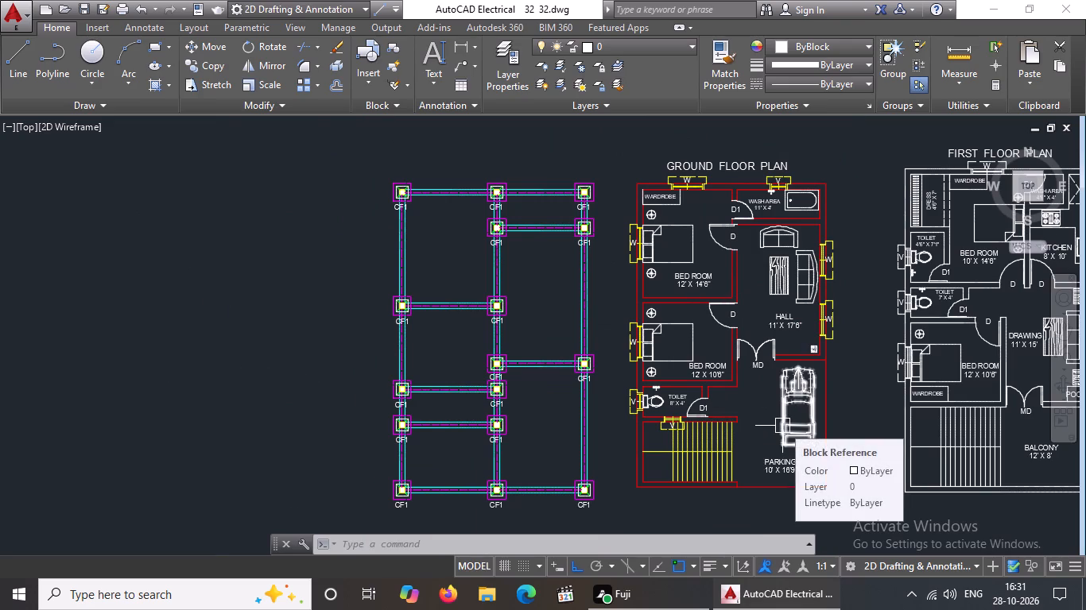
{"action": "scroll", "coordinate": [782, 425], "scroll_direction": "up", "scroll_amount": 2}
{"action": "scroll", "coordinate": [782, 425], "scroll_direction": "down", "scroll_amount": 3}
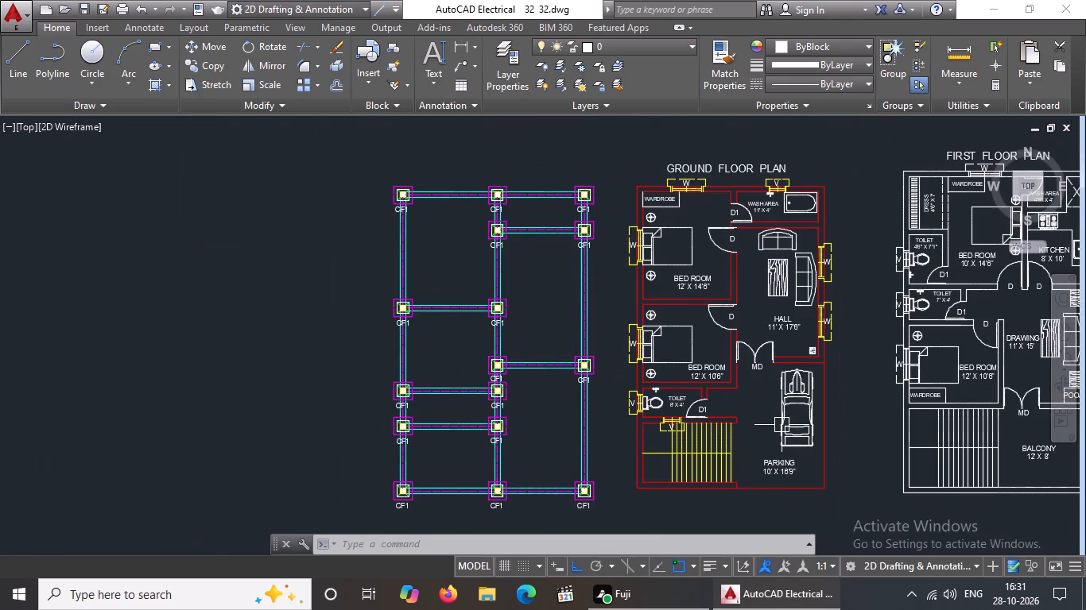
{"action": "scroll", "coordinate": [782, 425], "scroll_direction": "down", "scroll_amount": 1}
{"action": "scroll", "coordinate": [1007, 430], "scroll_direction": "up", "scroll_amount": 1}
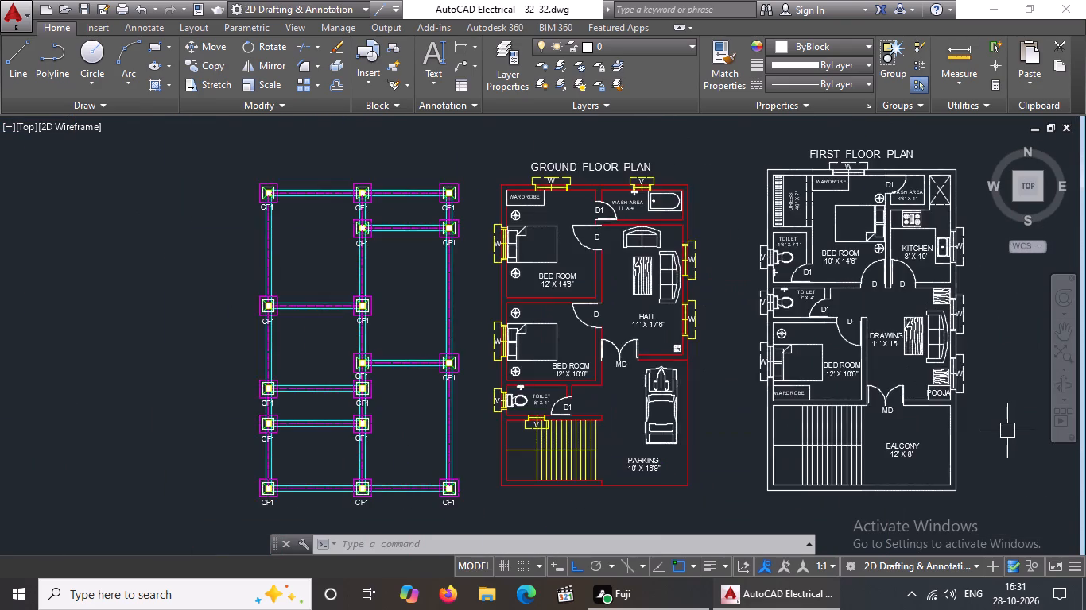
Change the outer and inner wall lines along the bottom edge of the first floor plan to Green.
{"action": "scroll", "coordinate": [960, 425], "scroll_direction": "up", "scroll_amount": 1}
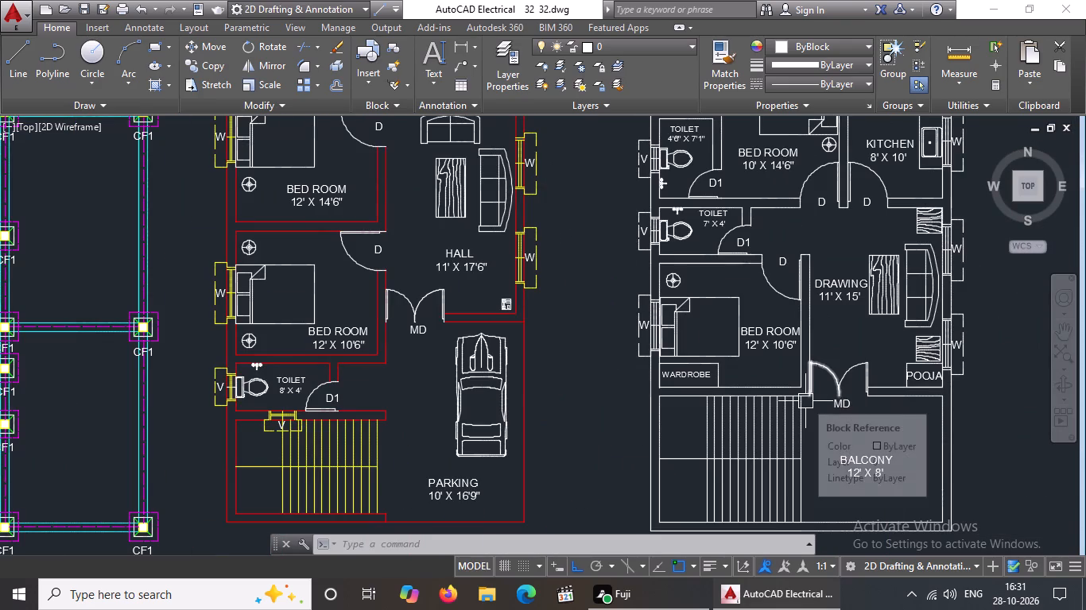
{"action": "scroll", "coordinate": [805, 406], "scroll_direction": "down", "scroll_amount": 1}
{"action": "scroll", "coordinate": [835, 507], "scroll_direction": "up", "scroll_amount": 2}
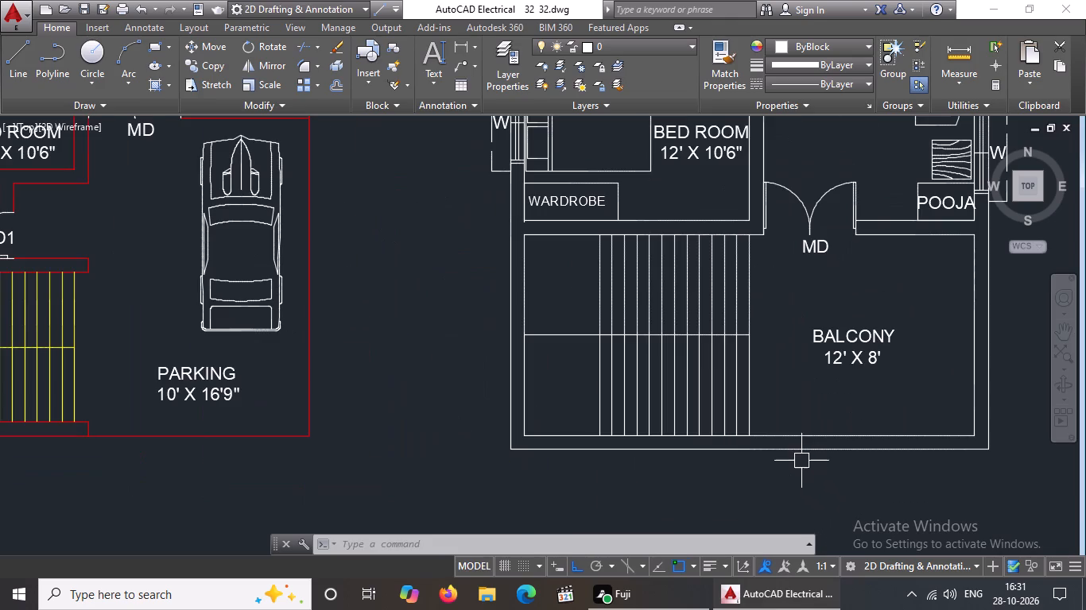
{"action": "left_click", "coordinate": [798, 454]}
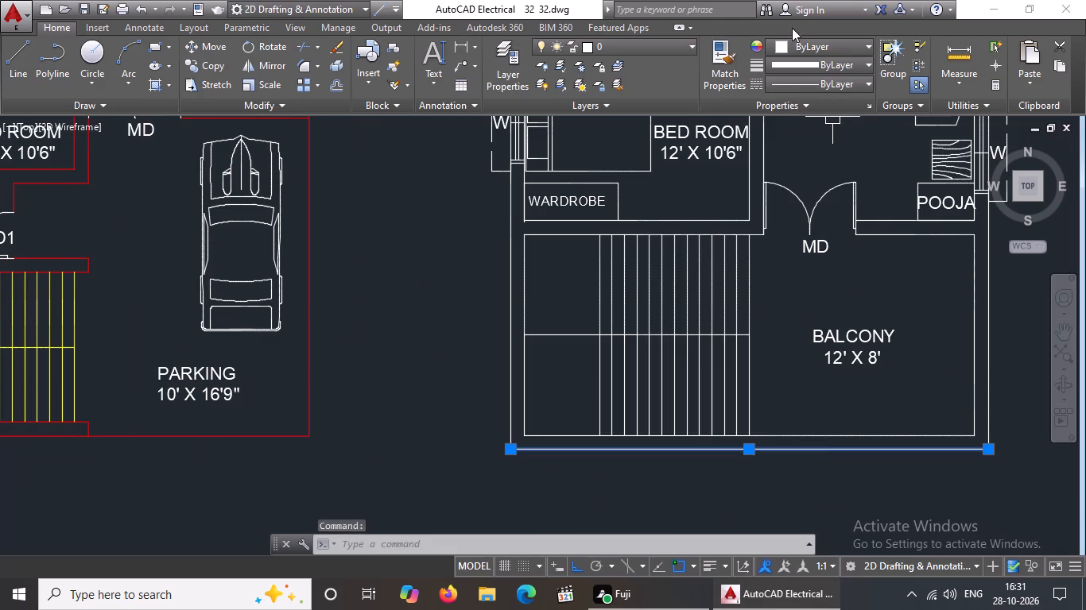
{"action": "left_click", "coordinate": [800, 41]}
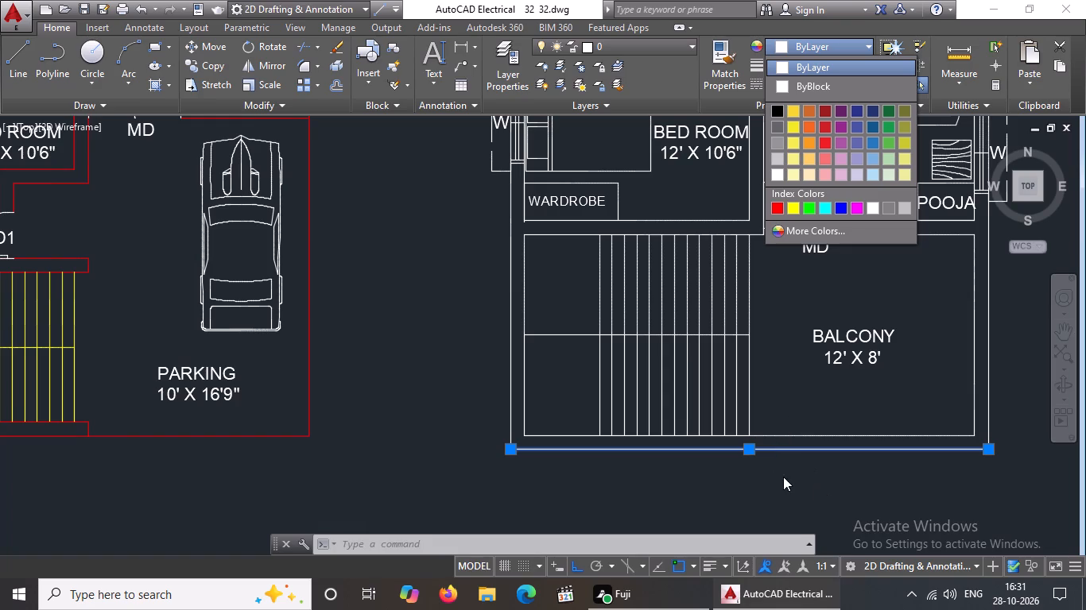
{"action": "left_click", "coordinate": [808, 205]}
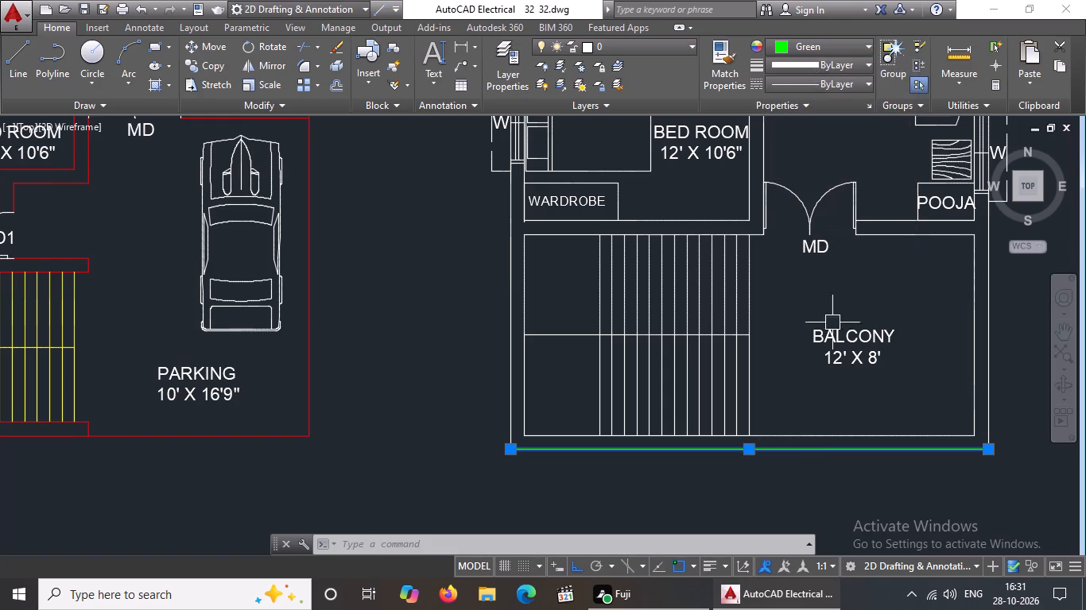
{"action": "key", "text": "Escape"}
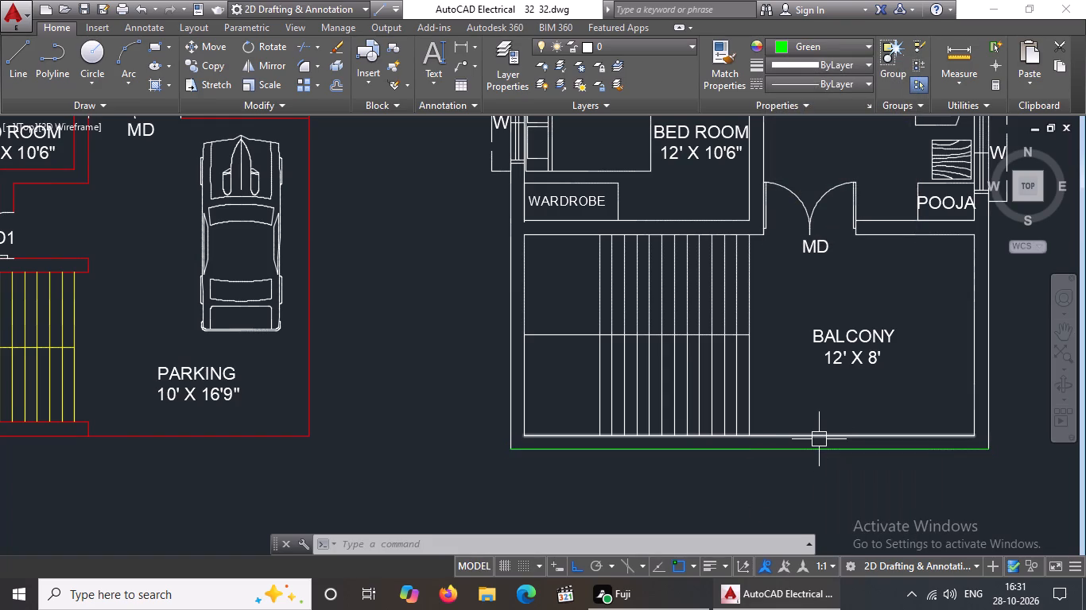
{"action": "left_click", "coordinate": [819, 439]}
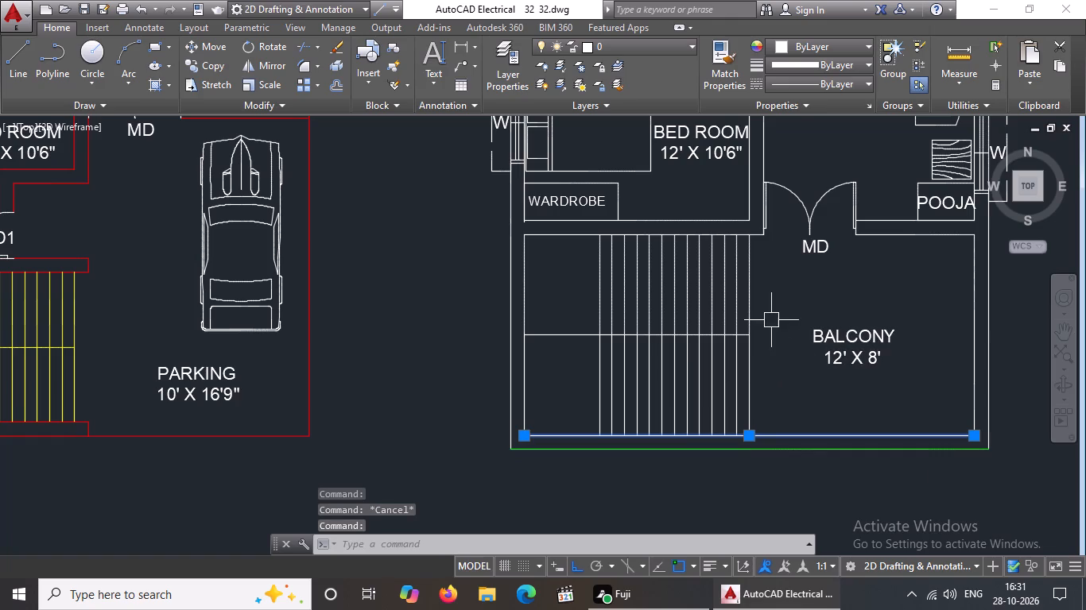
{"action": "left_click", "coordinate": [833, 42]}
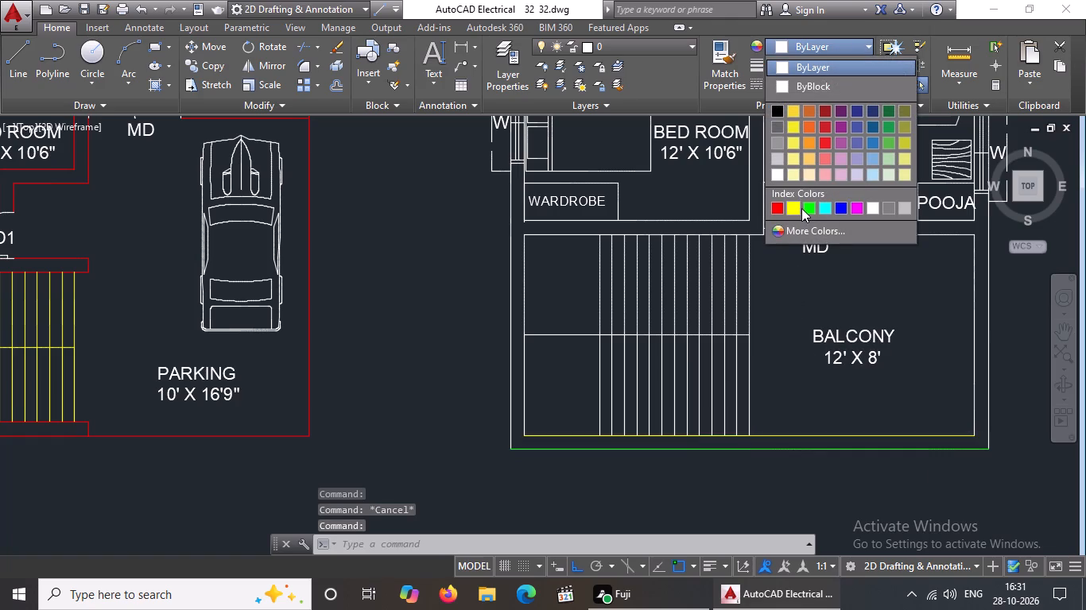
{"action": "left_click", "coordinate": [809, 203]}
{"action": "key", "text": "Escape"}
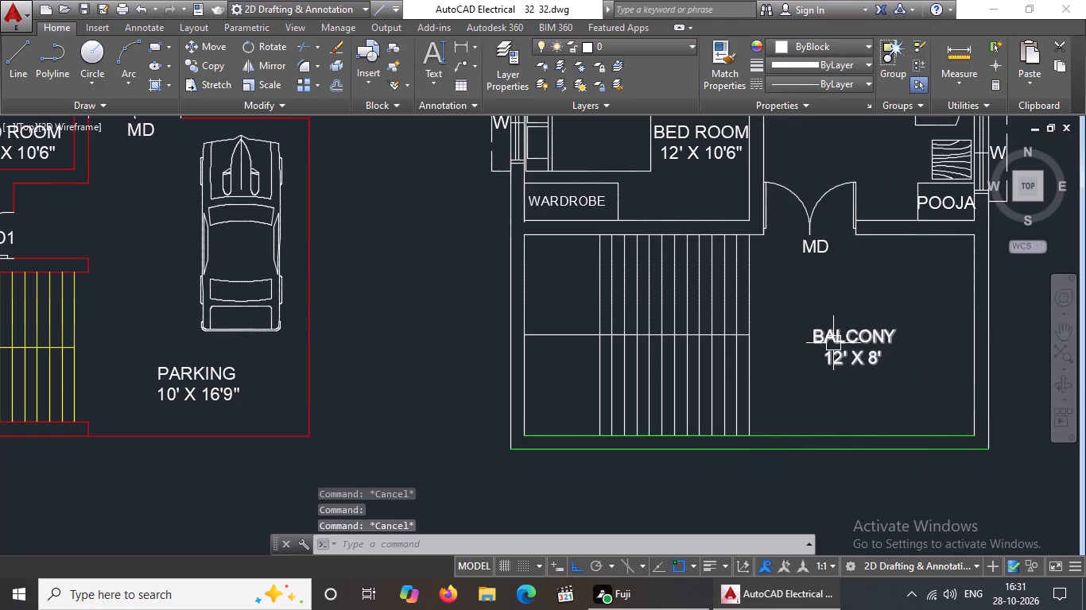
Change the first floor plan's outer left wall line and the staircase's inner left wall line to Green.
{"action": "left_click", "coordinate": [510, 347]}
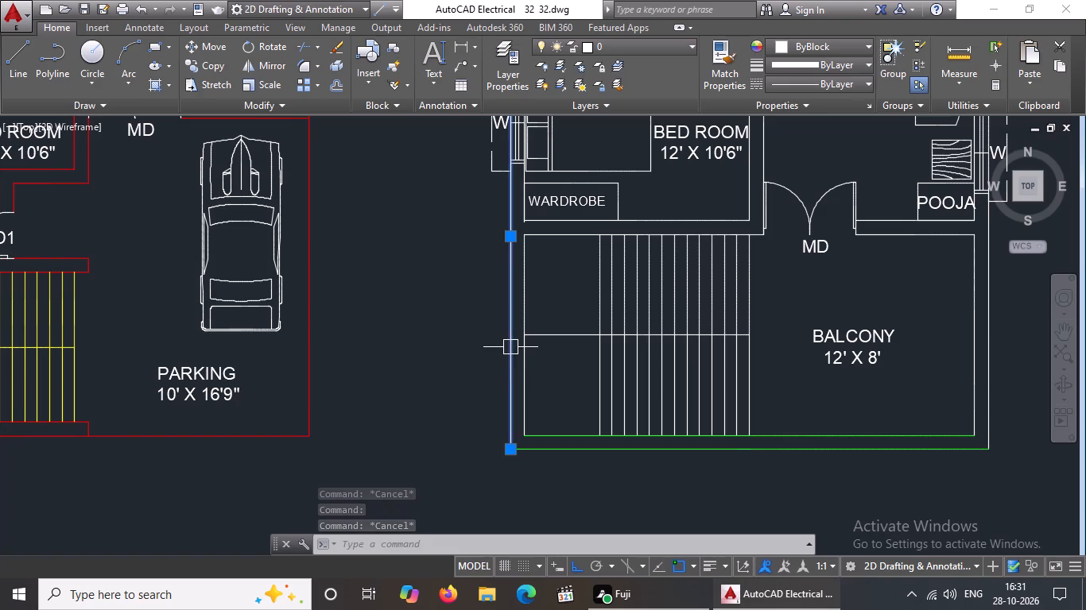
{"action": "left_click", "coordinate": [807, 47]}
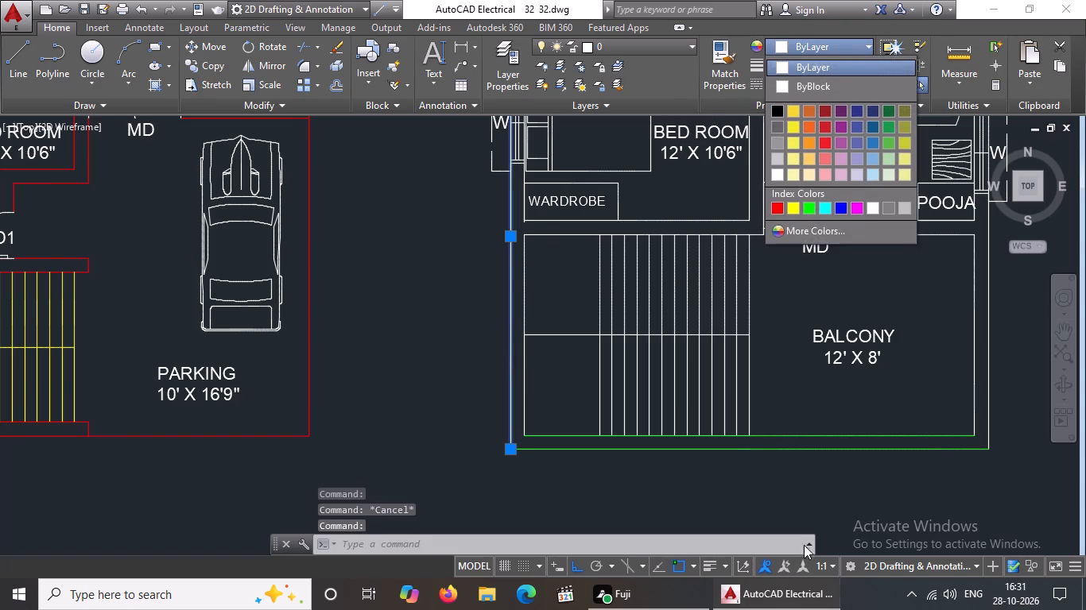
{"action": "left_click", "coordinate": [809, 207]}
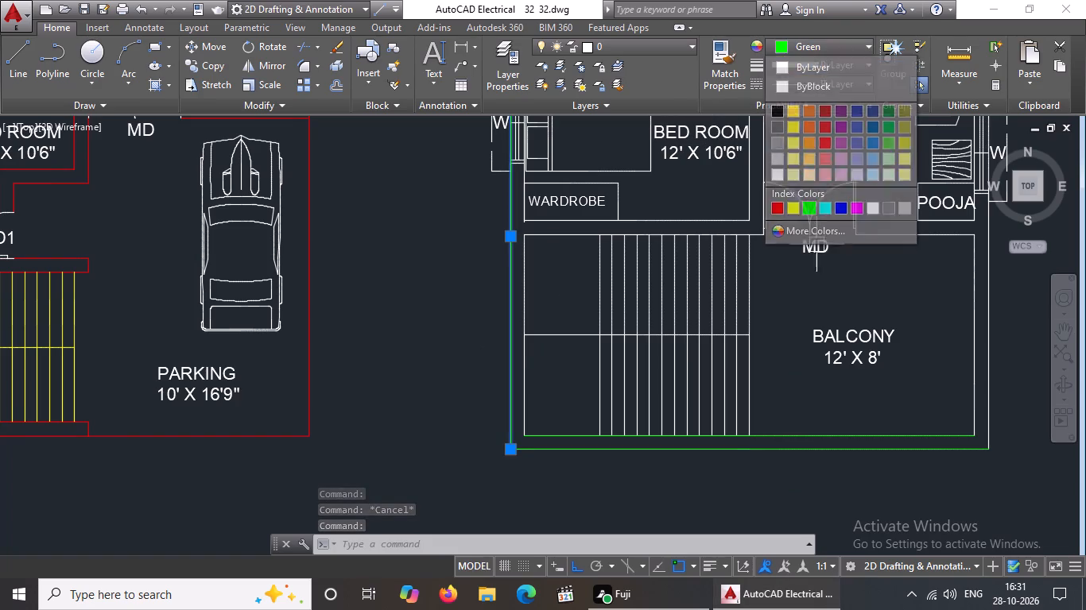
{"action": "key", "text": "Escape"}
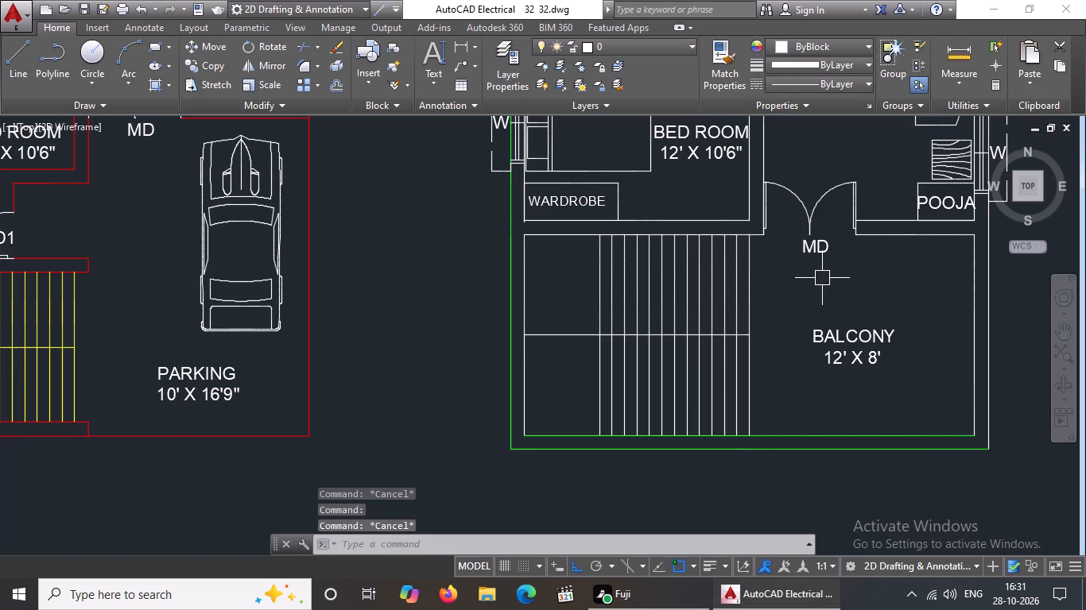
{"action": "scroll", "coordinate": [822, 278], "scroll_direction": "down", "scroll_amount": 3}
{"action": "scroll", "coordinate": [787, 272], "scroll_direction": "up", "scroll_amount": 1}
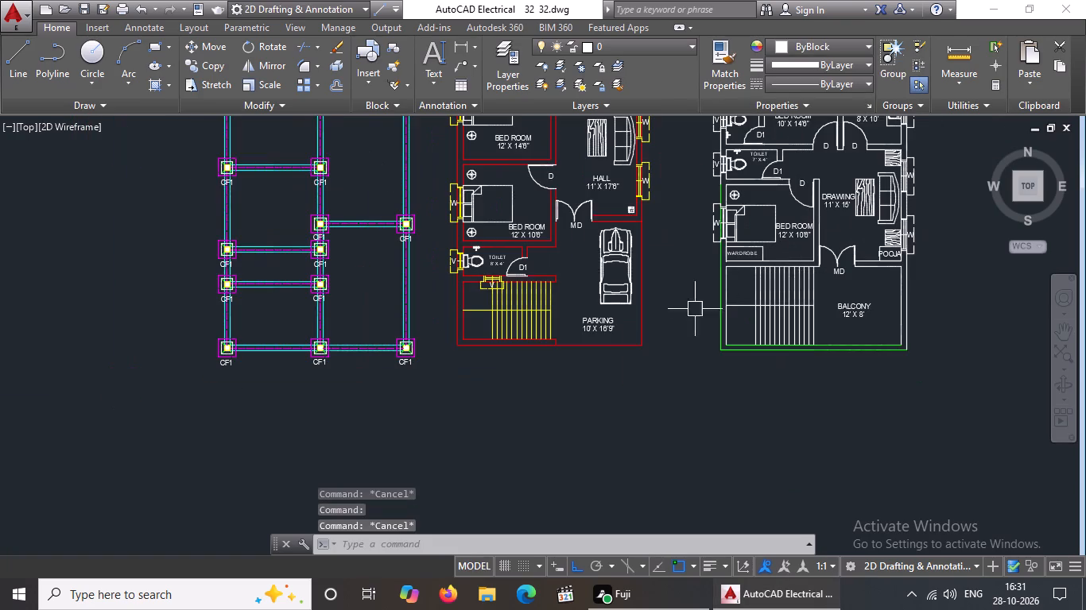
{"action": "scroll", "coordinate": [709, 335], "scroll_direction": "up", "scroll_amount": 2}
{"action": "left_click", "coordinate": [751, 319]}
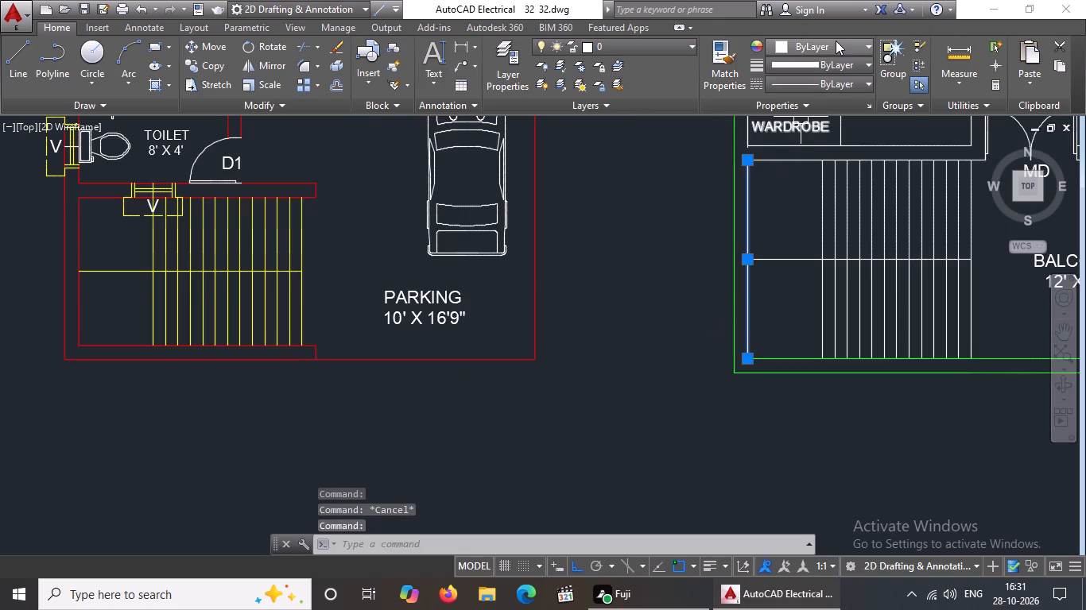
{"action": "left_click", "coordinate": [836, 41]}
{"action": "left_click", "coordinate": [811, 207]}
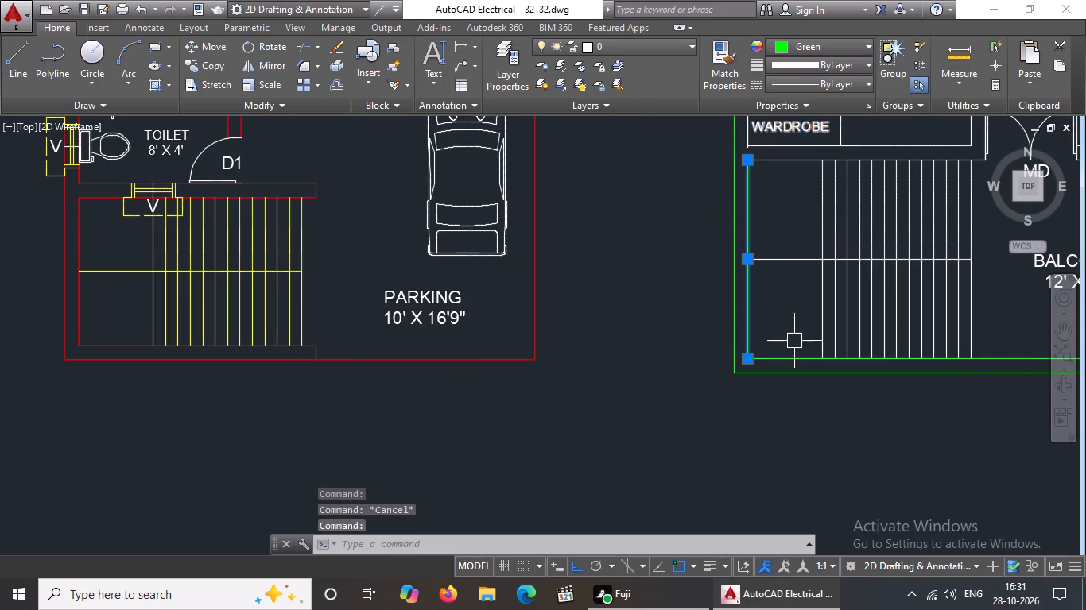
{"action": "key", "text": "Escape"}
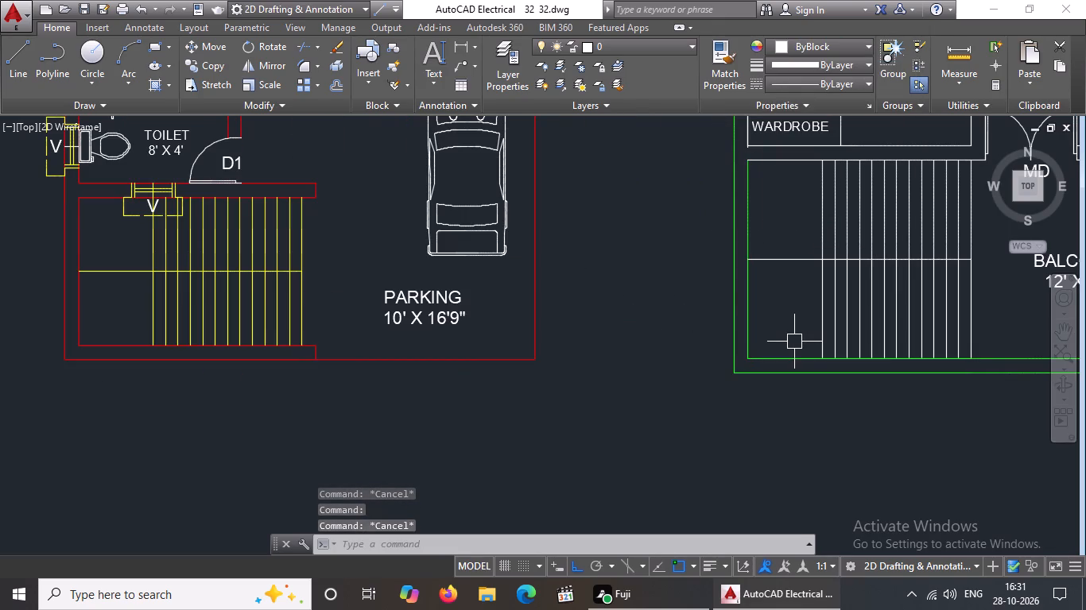
Delete the short lower segment of the inner right wall line of the first floor balcony.
{"action": "scroll", "coordinate": [795, 342], "scroll_direction": "down", "scroll_amount": 4}
{"action": "scroll", "coordinate": [956, 304], "scroll_direction": "up", "scroll_amount": 2}
{"action": "scroll", "coordinate": [682, 340], "scroll_direction": "up", "scroll_amount": 2}
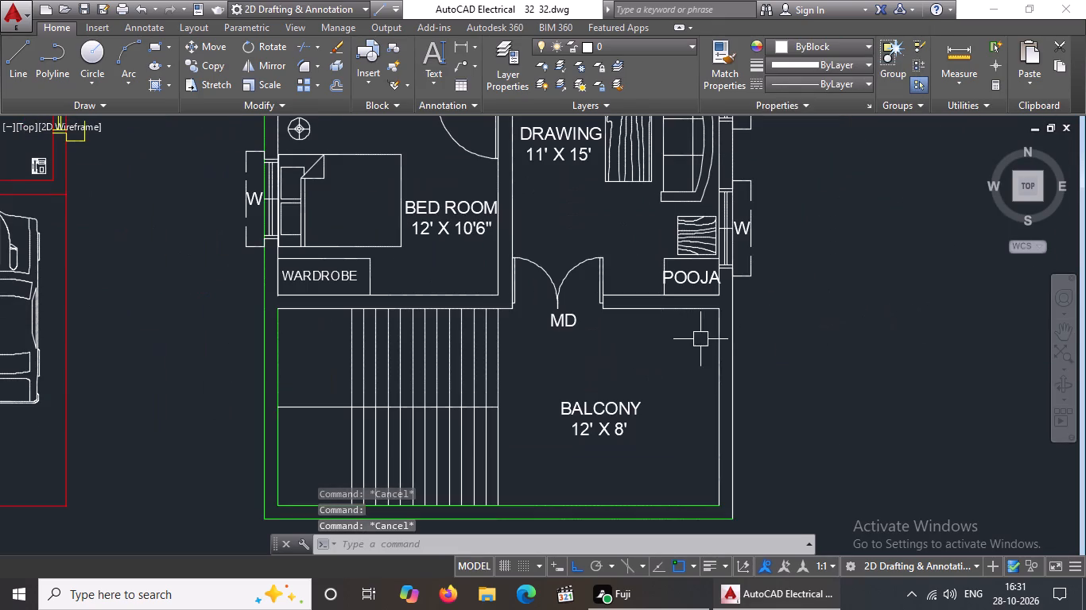
{"action": "left_click", "coordinate": [725, 333]}
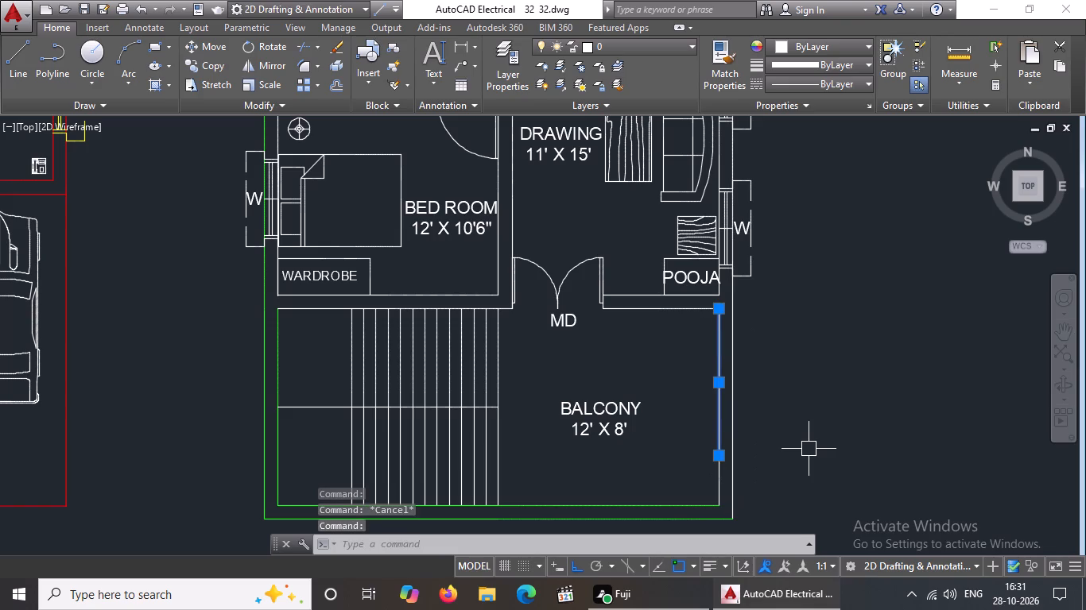
{"action": "key", "text": "Escape"}
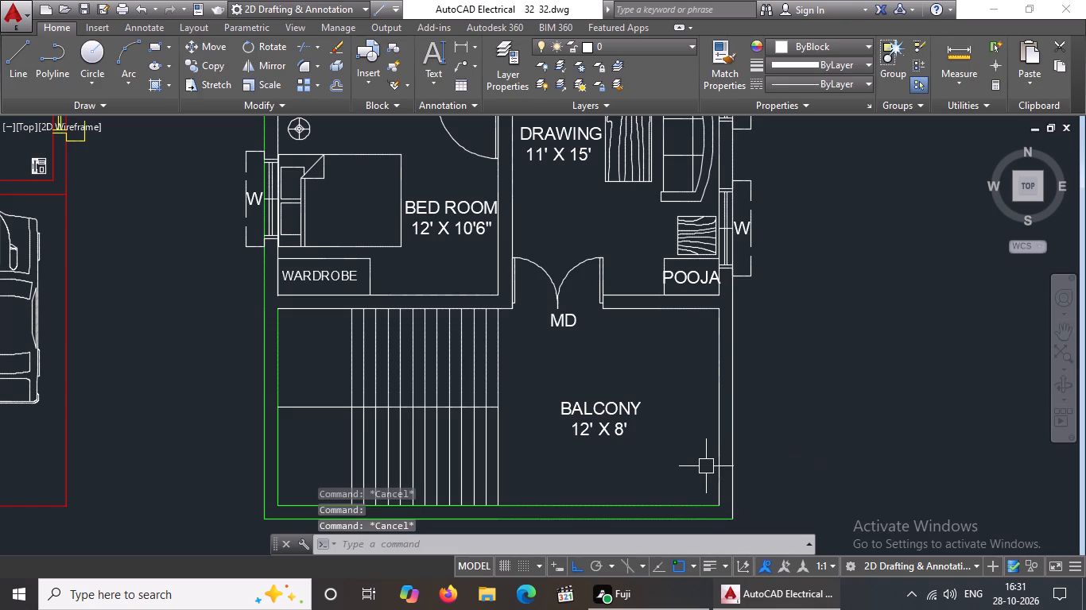
{"action": "left_click", "coordinate": [720, 467]}
{"action": "key", "text": "Delete"}
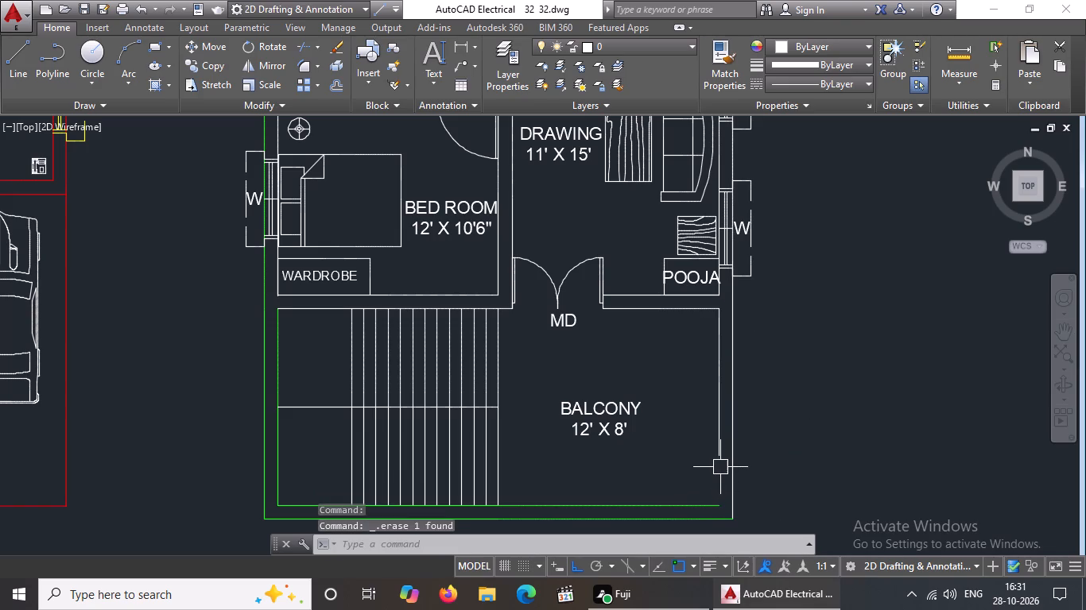
Extend the inner right wall line of the first floor balcony down to the inner bottom wall line.
{"action": "key", "text": "Escape"}
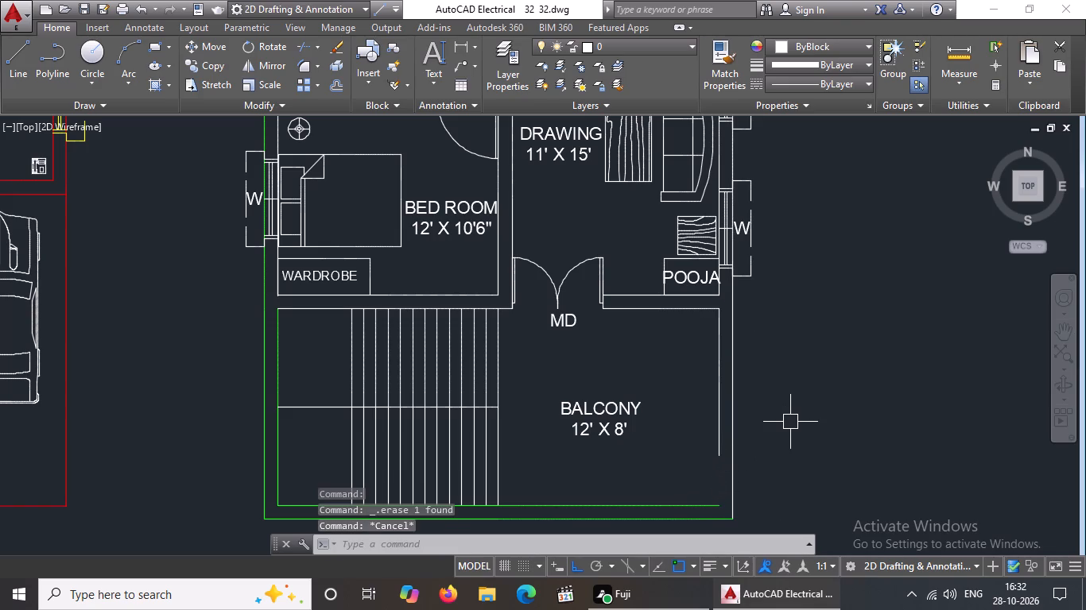
{"action": "type", "text": "EX"}
{"action": "key", "text": "space"}
{"action": "key", "text": "space"}
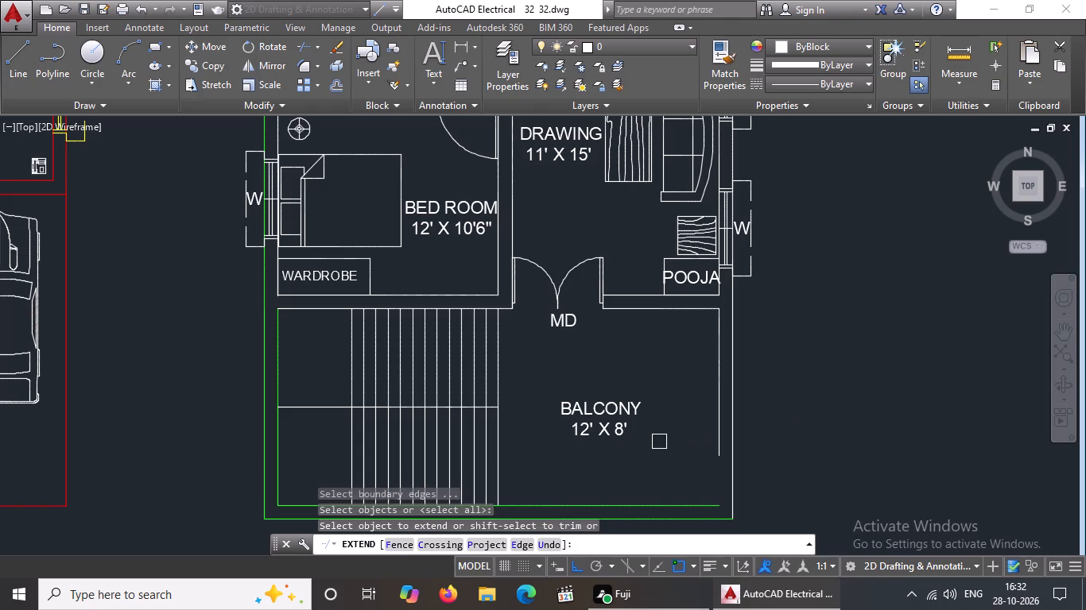
{"action": "left_click", "coordinate": [714, 420]}
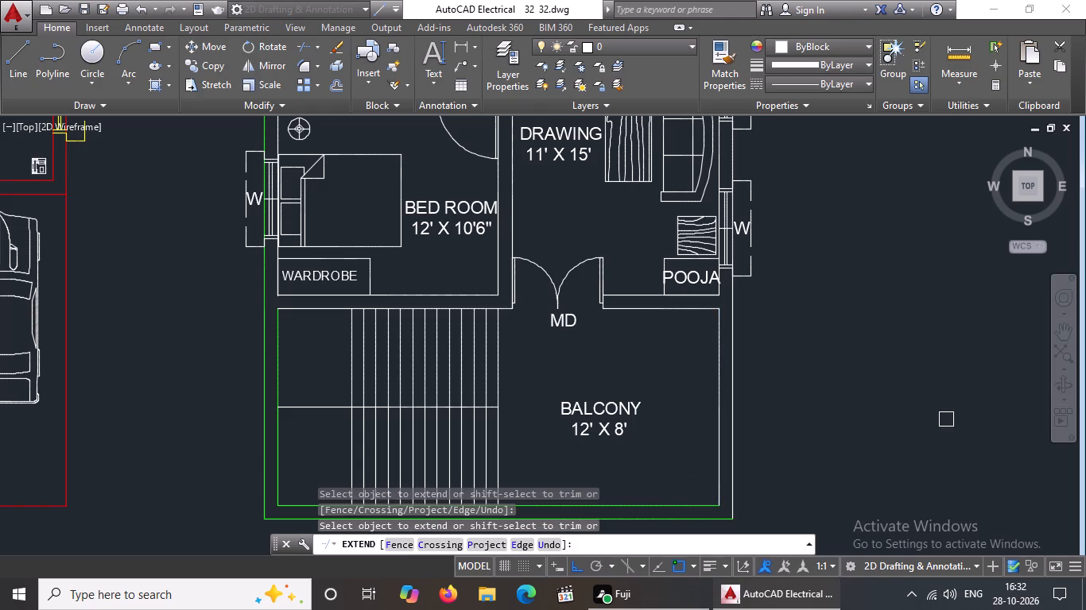
{"action": "key", "text": "Escape"}
Change the balcony's inner right wall line and the first floor plan's outer right wall line to Green.
{"action": "left_click", "coordinate": [715, 407]}
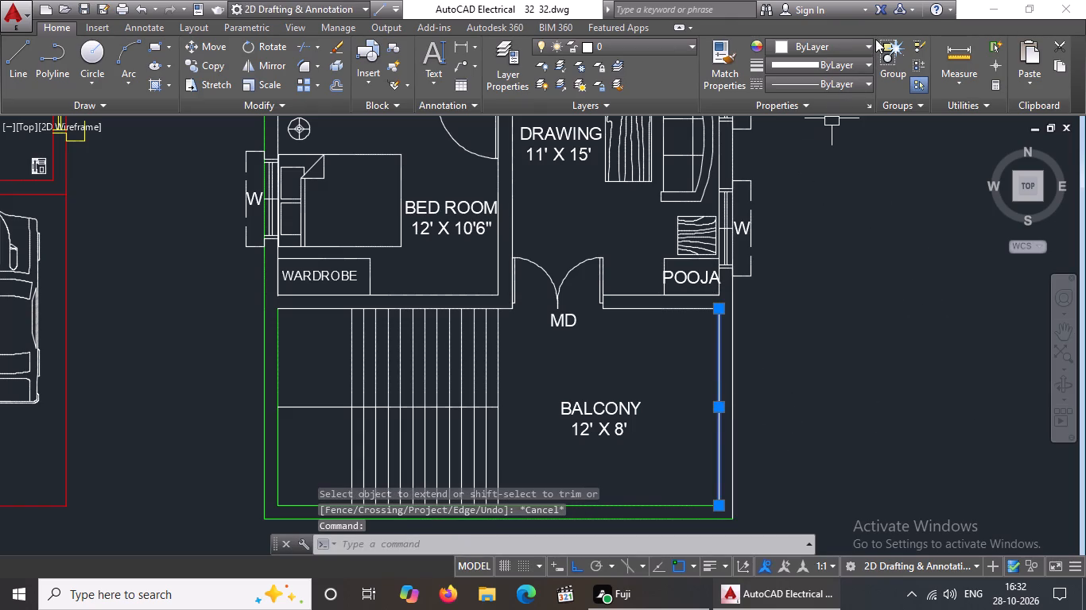
{"action": "left_click", "coordinate": [852, 44]}
{"action": "left_click", "coordinate": [807, 203]}
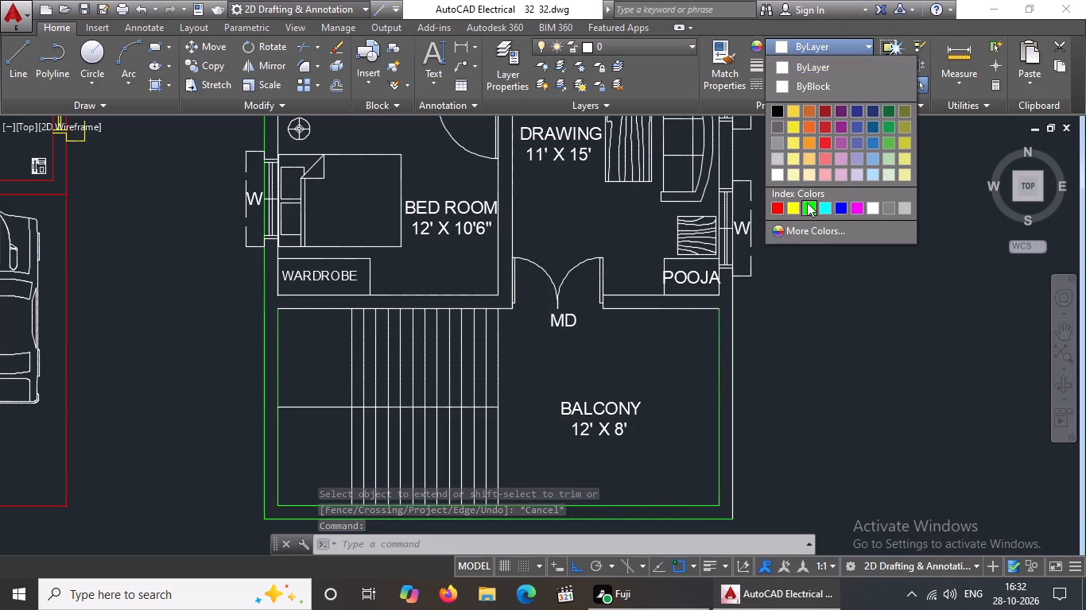
{"action": "left_click", "coordinate": [735, 377]}
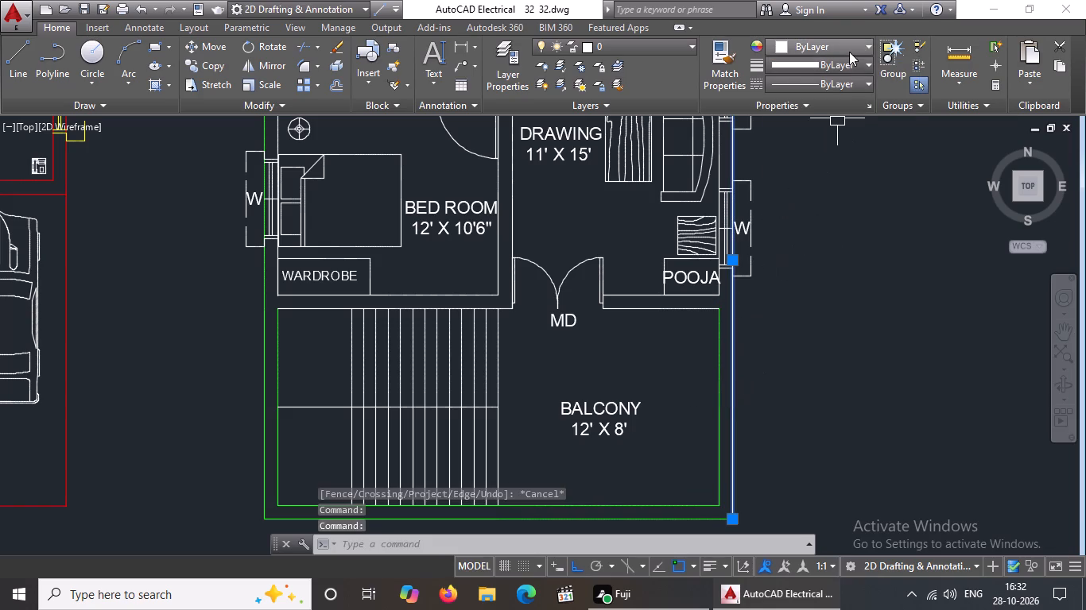
{"action": "left_click", "coordinate": [849, 52]}
{"action": "left_click", "coordinate": [807, 203]}
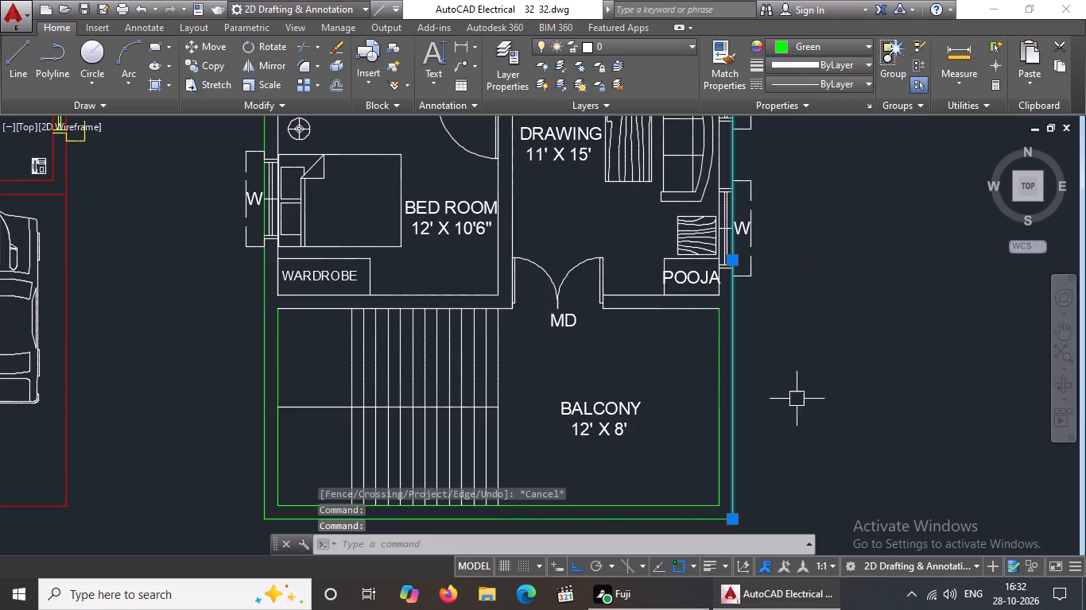
{"action": "key", "text": "Escape"}
Change both lines of the wall between the wardrobe bedroom and the staircase to Green.
{"action": "left_click", "coordinate": [312, 309]}
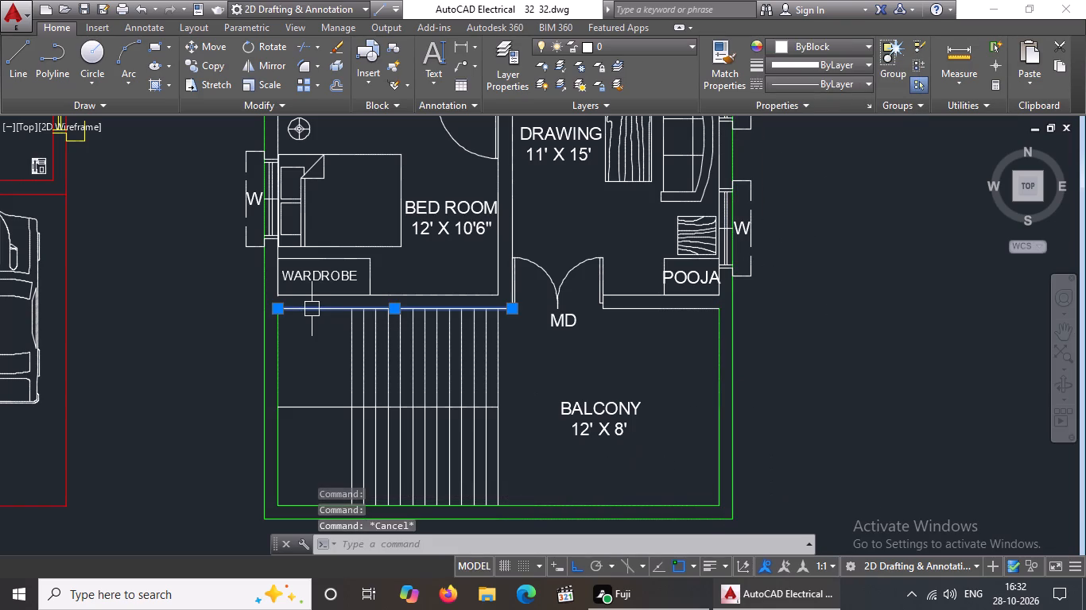
{"action": "left_click", "coordinate": [825, 40]}
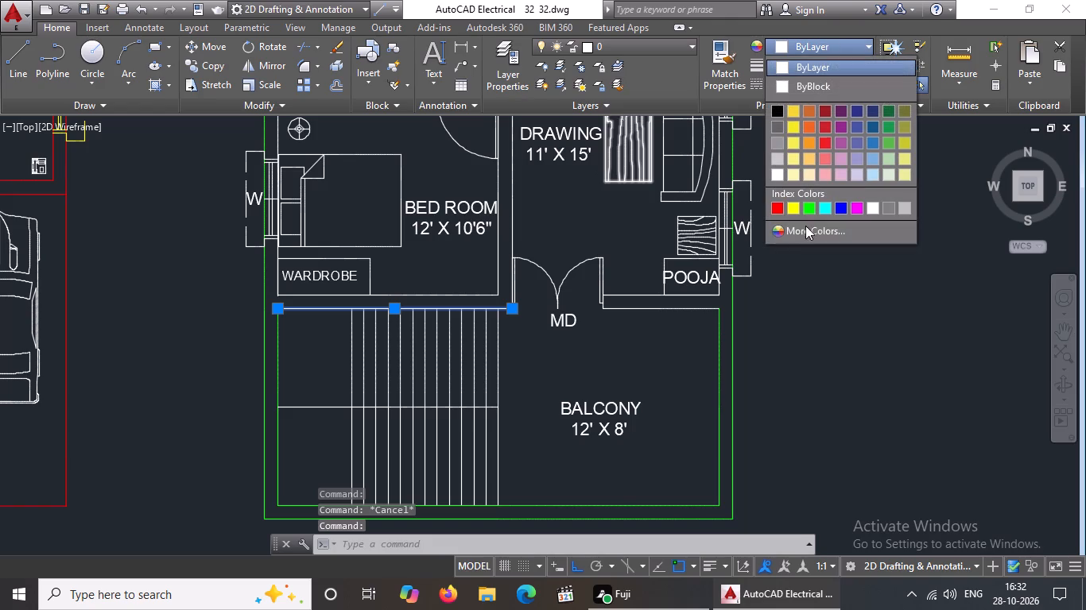
{"action": "left_click", "coordinate": [806, 206]}
{"action": "key", "text": "Escape"}
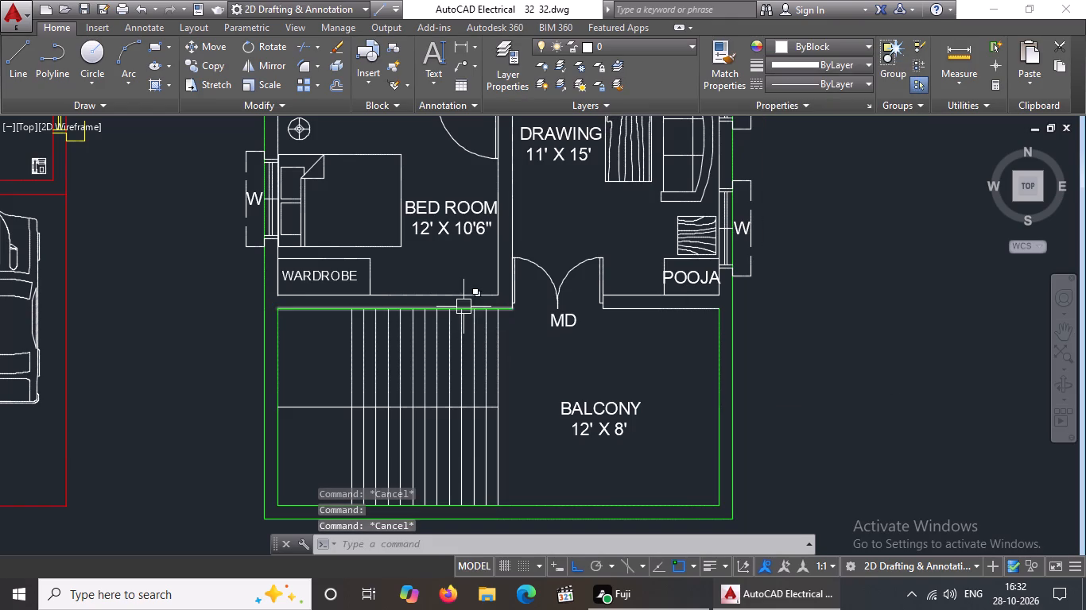
{"action": "left_click", "coordinate": [462, 298]}
{"action": "left_click", "coordinate": [832, 47]}
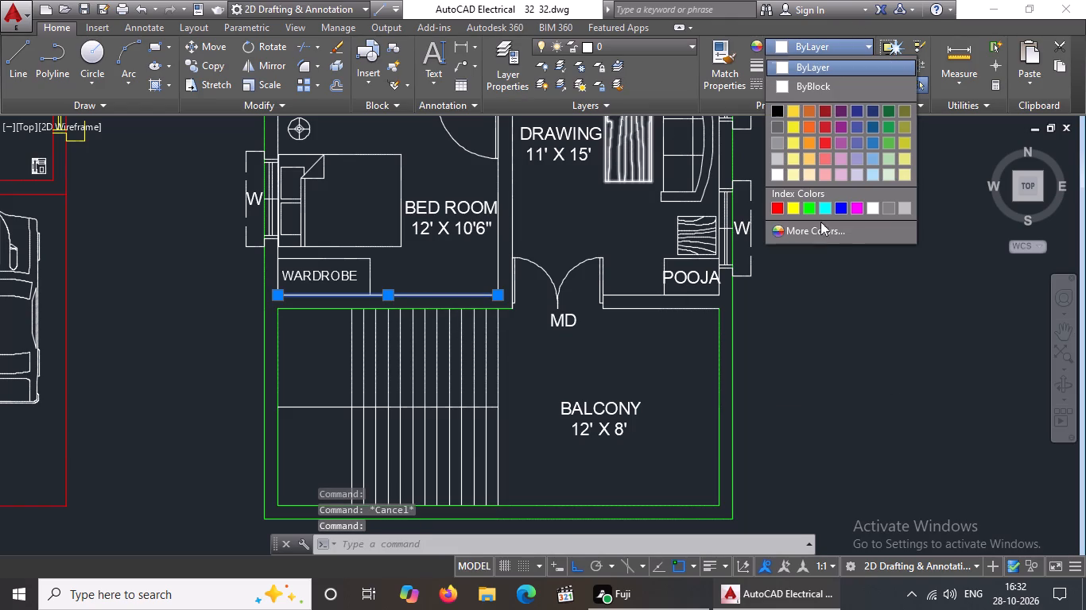
{"action": "left_click", "coordinate": [808, 206]}
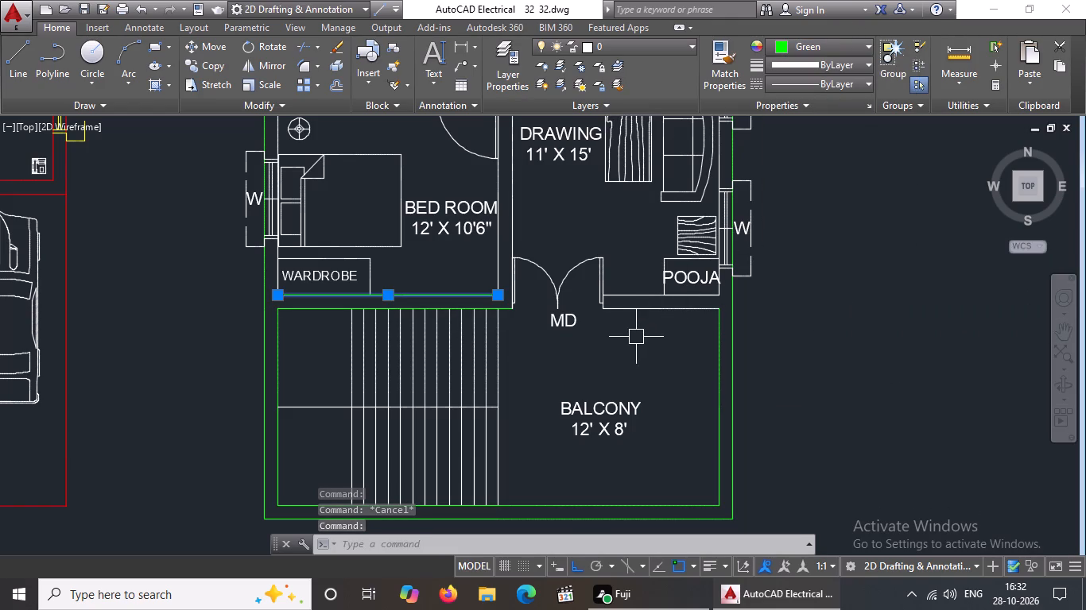
{"action": "key", "text": "Escape"}
Change both lines of the wall between the pooja and the balcony, beside the main door, to Green.
{"action": "left_click", "coordinate": [635, 311]}
{"action": "left_click", "coordinate": [823, 43]}
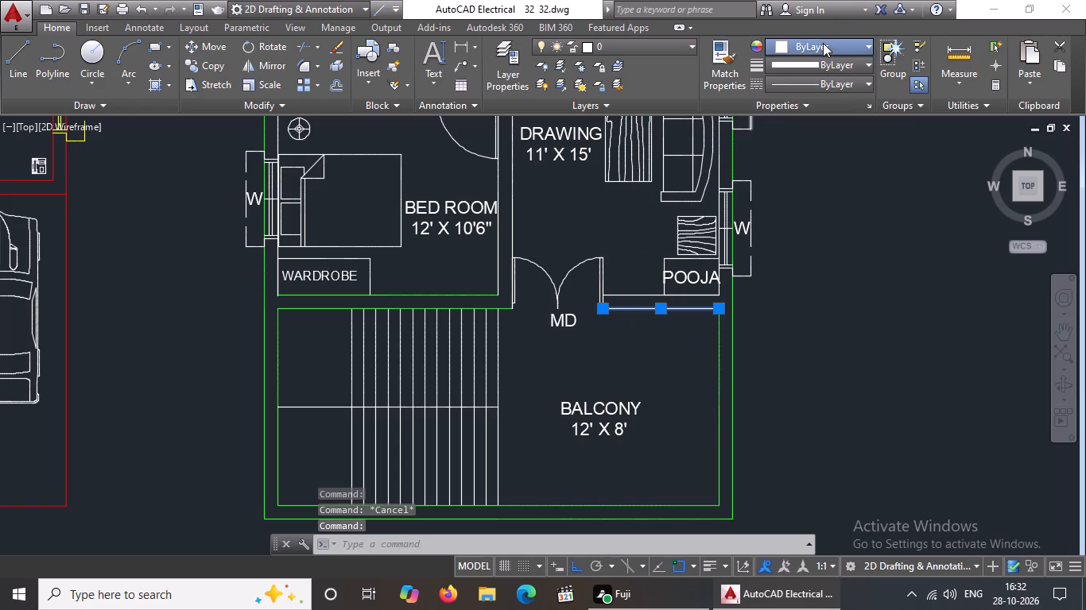
{"action": "left_click", "coordinate": [806, 207]}
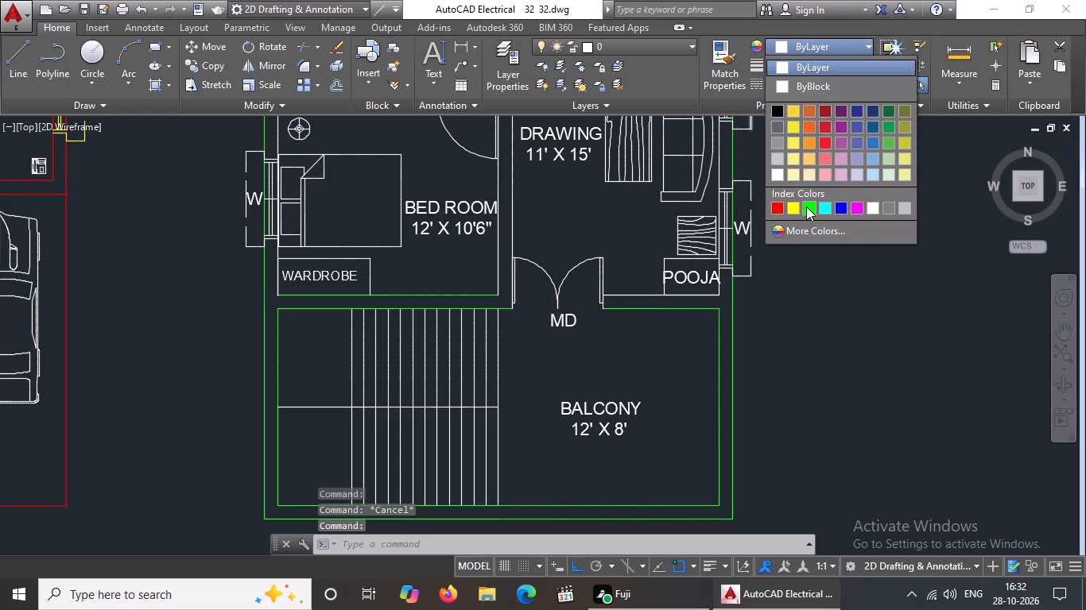
{"action": "key", "text": "Escape"}
{"action": "left_click", "coordinate": [649, 298]}
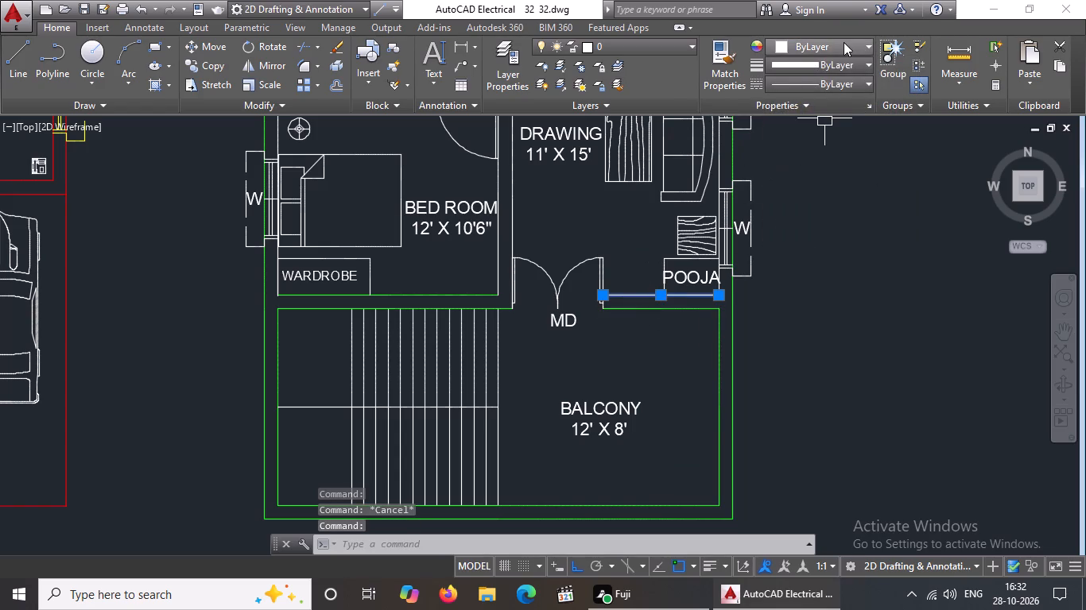
{"action": "left_click", "coordinate": [844, 41]}
{"action": "left_click", "coordinate": [807, 206]}
{"action": "key", "text": "Escape"}
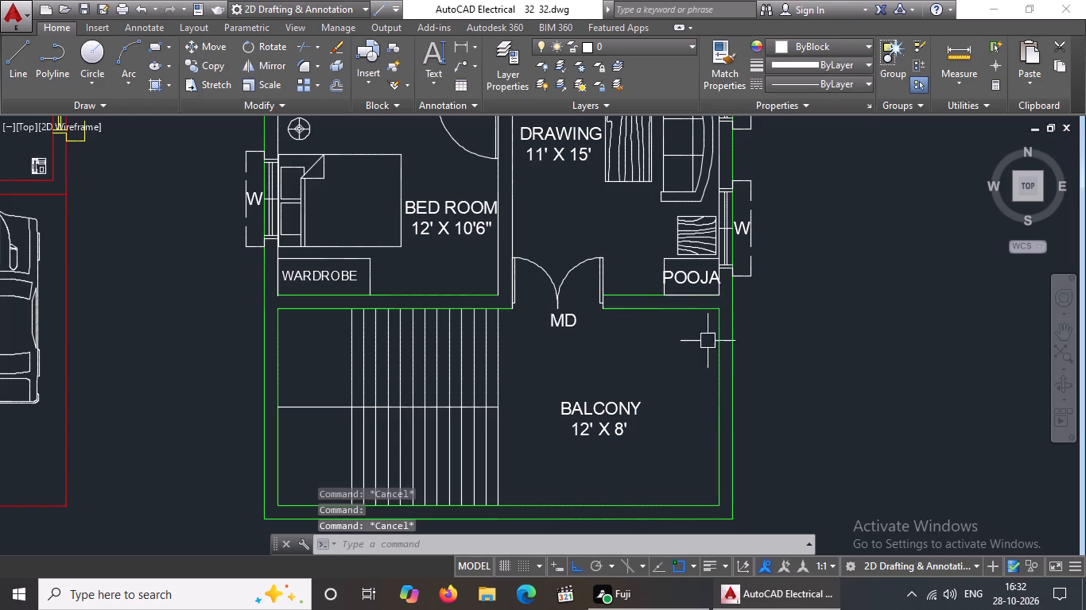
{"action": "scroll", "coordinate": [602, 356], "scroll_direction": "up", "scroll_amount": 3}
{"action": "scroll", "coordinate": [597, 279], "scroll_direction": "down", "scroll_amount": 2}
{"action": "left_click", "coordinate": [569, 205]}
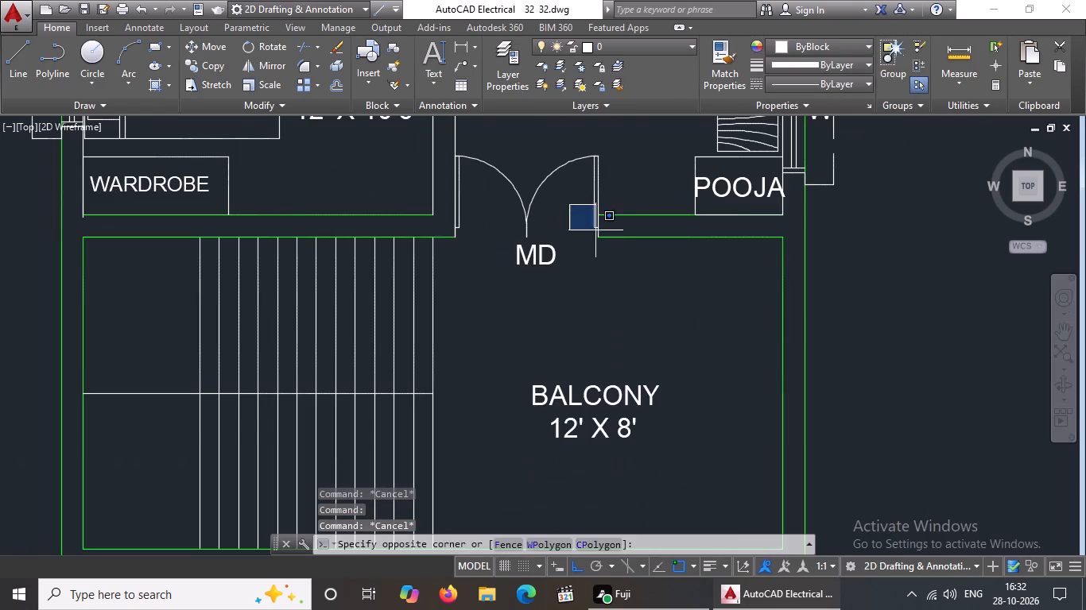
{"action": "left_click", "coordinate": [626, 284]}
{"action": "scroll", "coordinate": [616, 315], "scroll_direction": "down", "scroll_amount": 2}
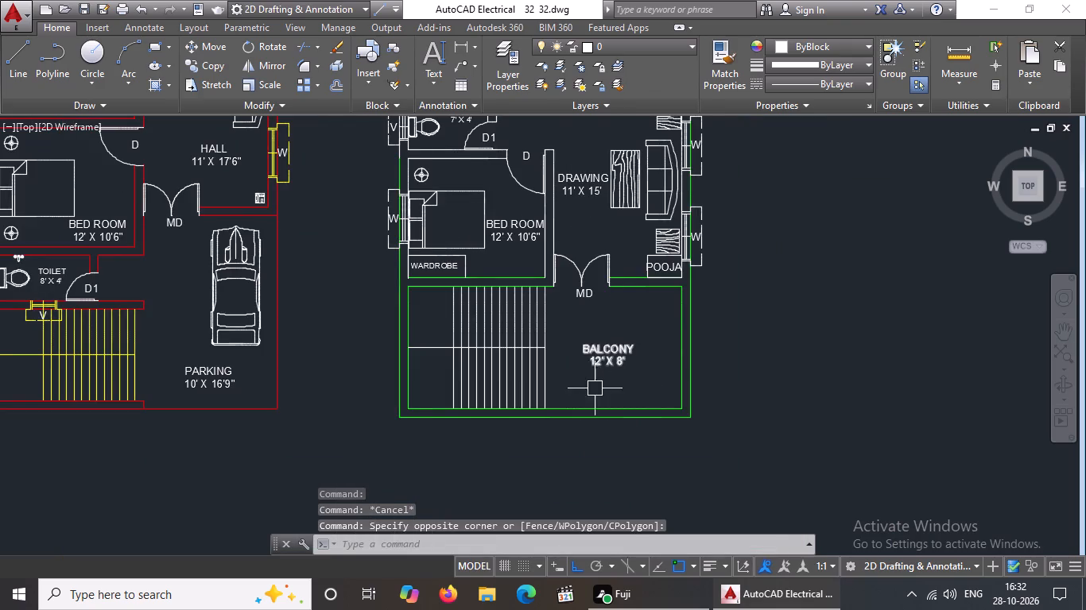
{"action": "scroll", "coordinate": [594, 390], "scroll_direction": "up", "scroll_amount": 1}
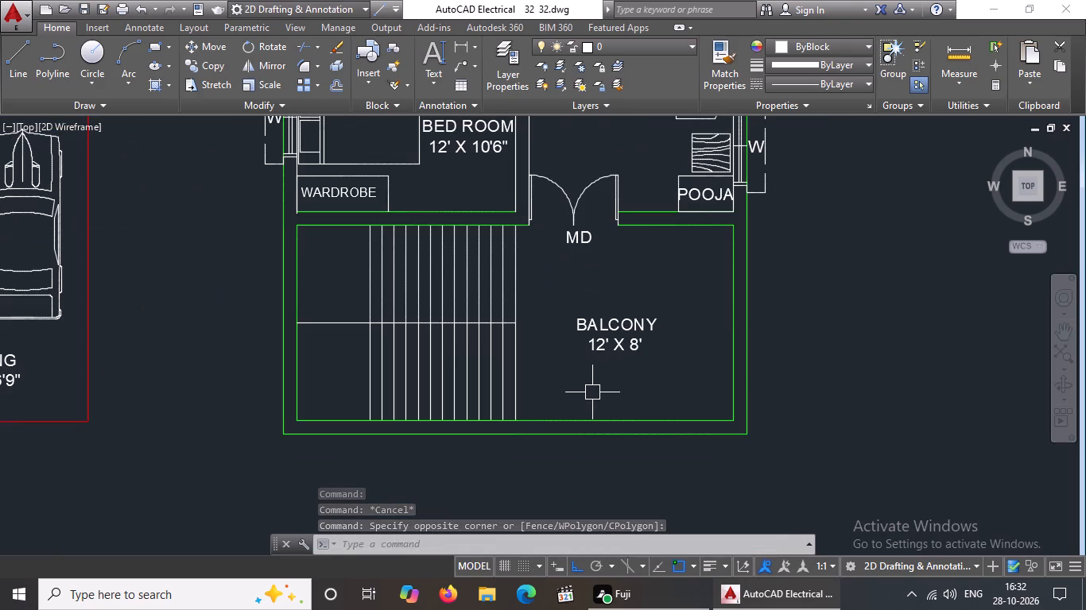
Change the inner left wall line of the first floor's 12' X 10'6" bedroom to Green.
{"action": "middle_click_drag", "start_coordinate": [592, 422], "coordinate": [594, 581]}
{"action": "scroll", "coordinate": [594, 581], "scroll_direction": "up", "scroll_amount": 1}
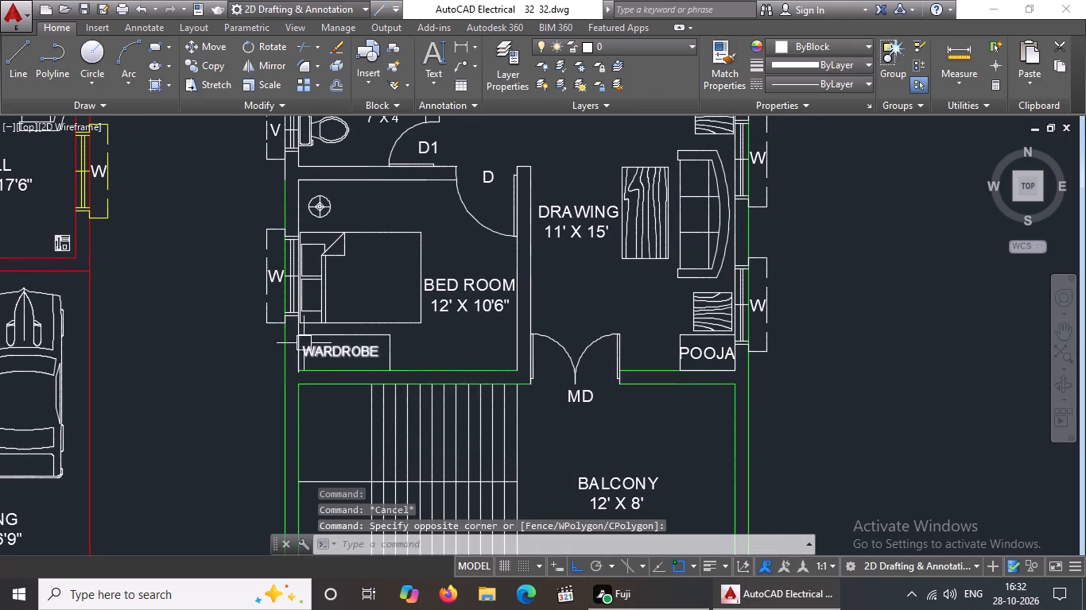
{"action": "scroll", "coordinate": [296, 343], "scroll_direction": "up", "scroll_amount": 2}
{"action": "left_click", "coordinate": [296, 343]}
{"action": "key", "text": "Escape"}
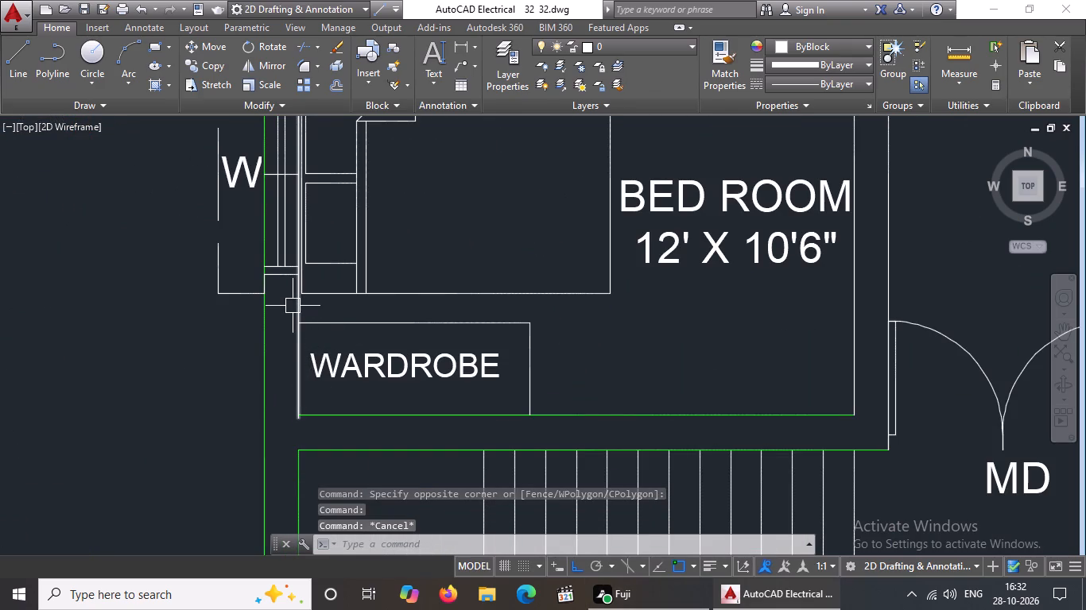
{"action": "scroll", "coordinate": [293, 305], "scroll_direction": "up", "scroll_amount": 1}
{"action": "left_click", "coordinate": [301, 304]}
{"action": "scroll", "coordinate": [364, 319], "scroll_direction": "down", "scroll_amount": 3}
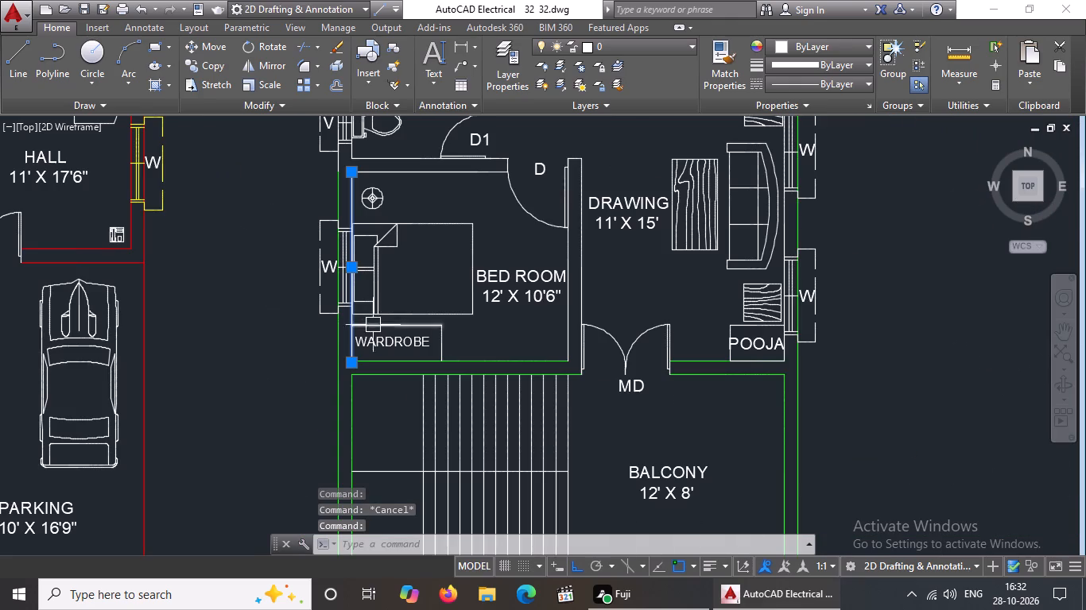
{"action": "left_click", "coordinate": [810, 41]}
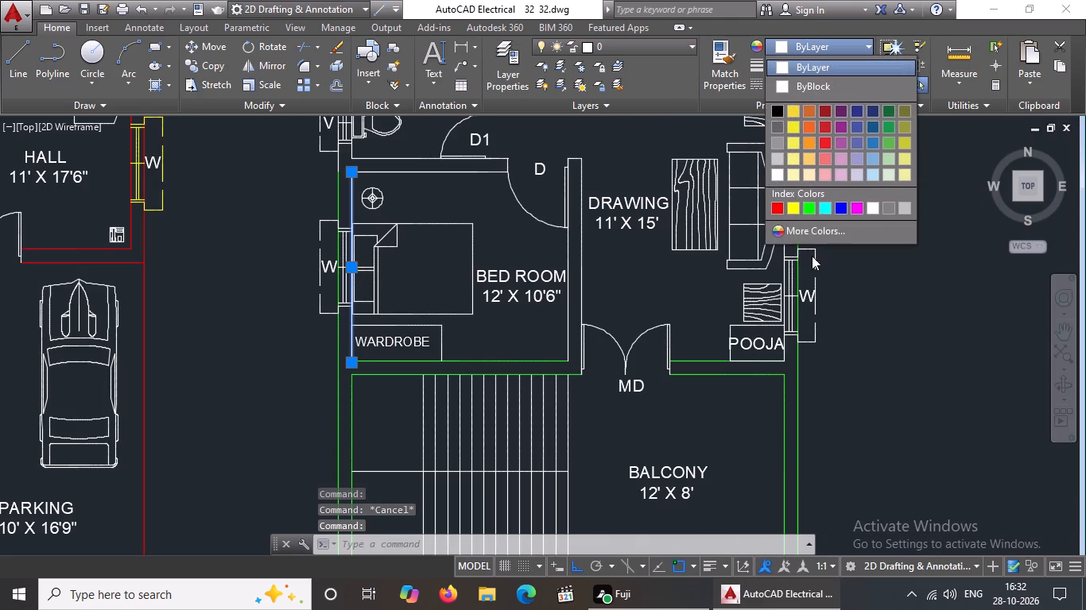
{"action": "left_click", "coordinate": [811, 209]}
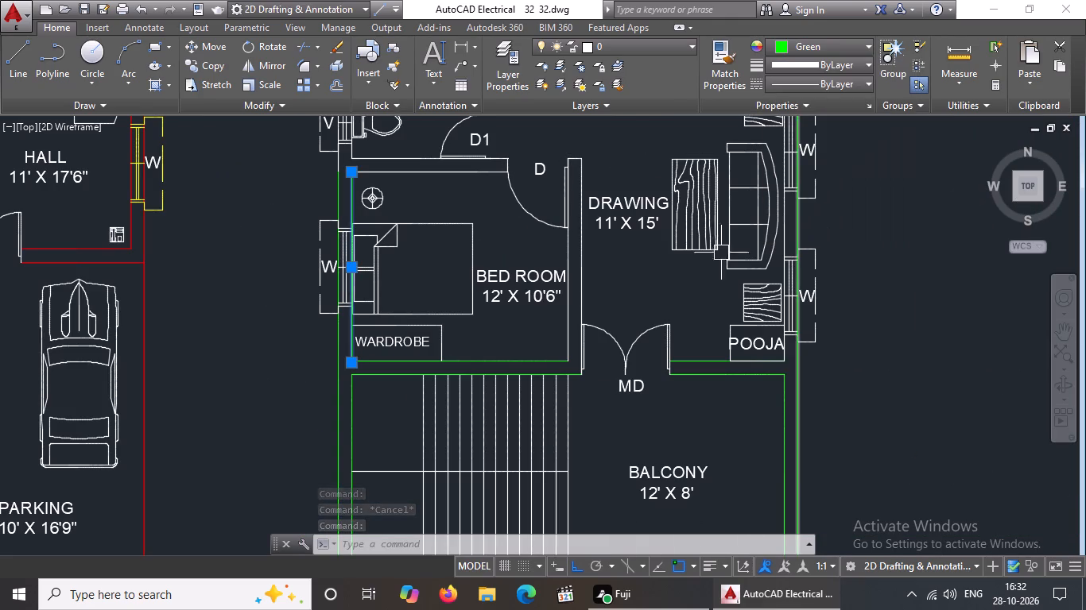
{"action": "key", "text": "Escape"}
Change both lines and the short end line of the wall between the 12' X 10'6" bedroom and the drawing room to Green.
{"action": "left_click", "coordinate": [567, 252]}
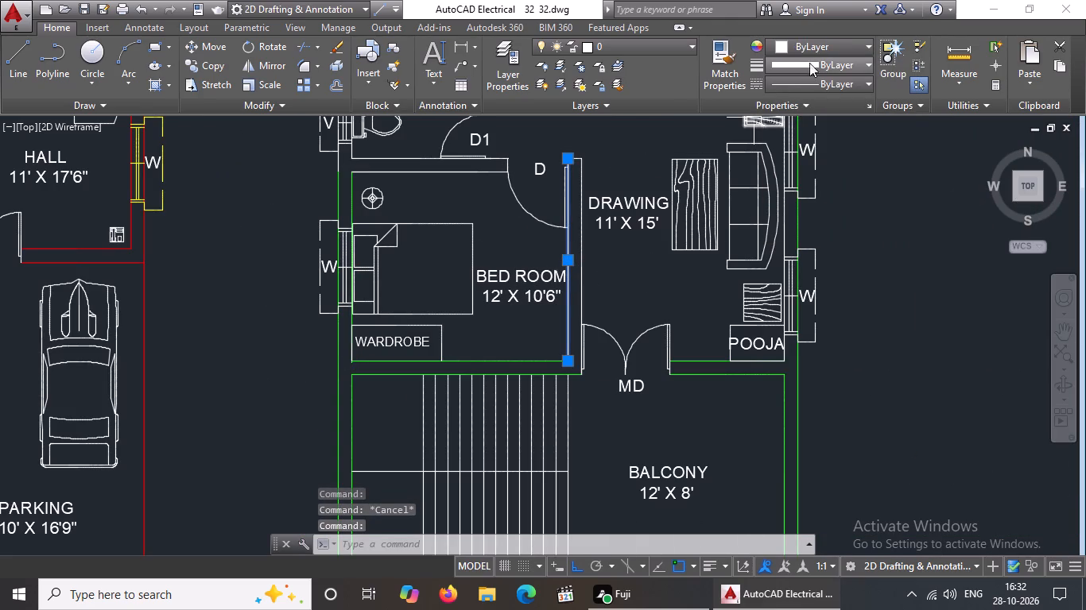
{"action": "left_click", "coordinate": [818, 42]}
{"action": "left_click", "coordinate": [809, 204]}
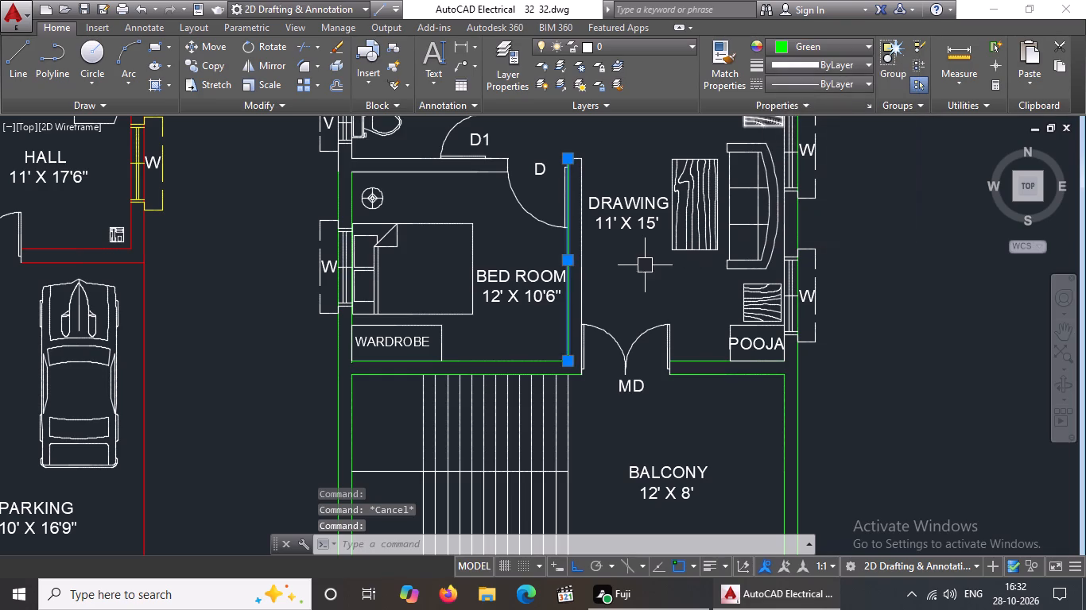
{"action": "key", "text": "Escape"}
{"action": "left_click", "coordinate": [578, 273]}
{"action": "key", "text": "Escape"}
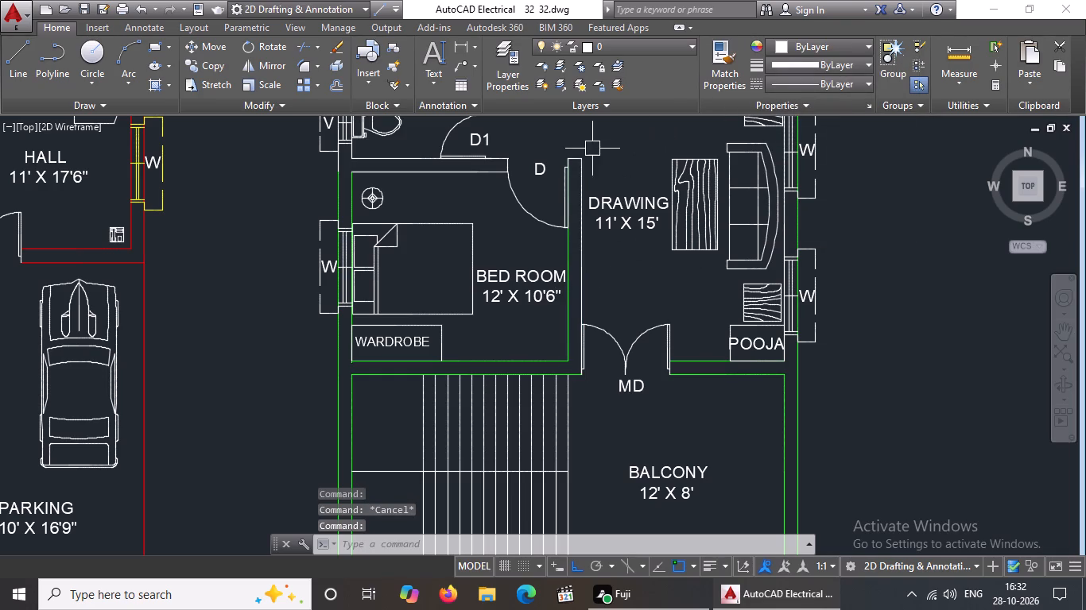
{"action": "left_click_drag", "start_coordinate": [555, 141], "coordinate": [556, 148]}
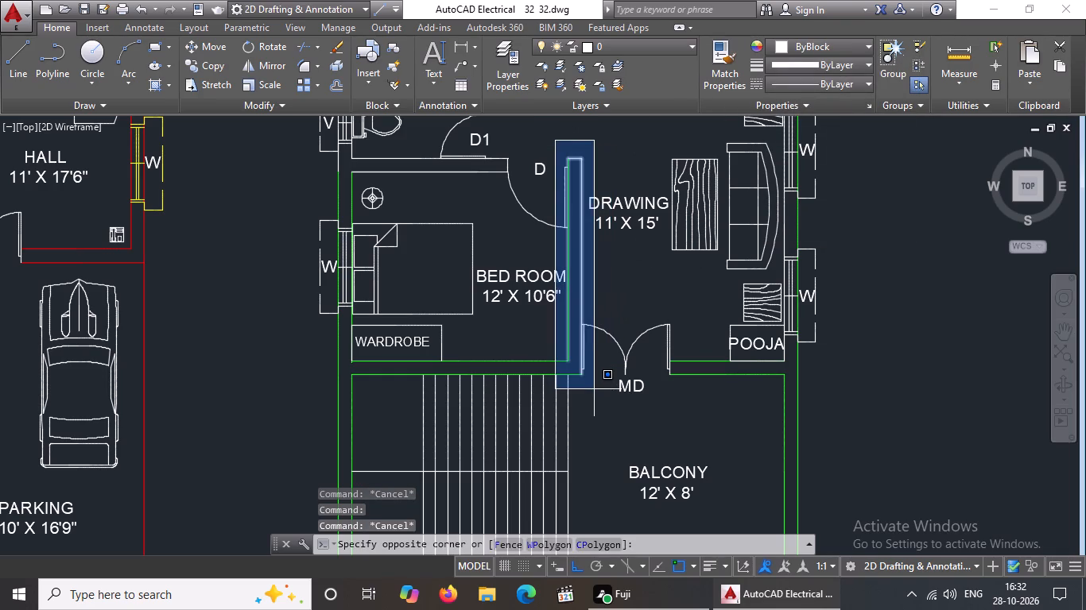
{"action": "left_click", "coordinate": [595, 390]}
{"action": "left_click", "coordinate": [813, 46]}
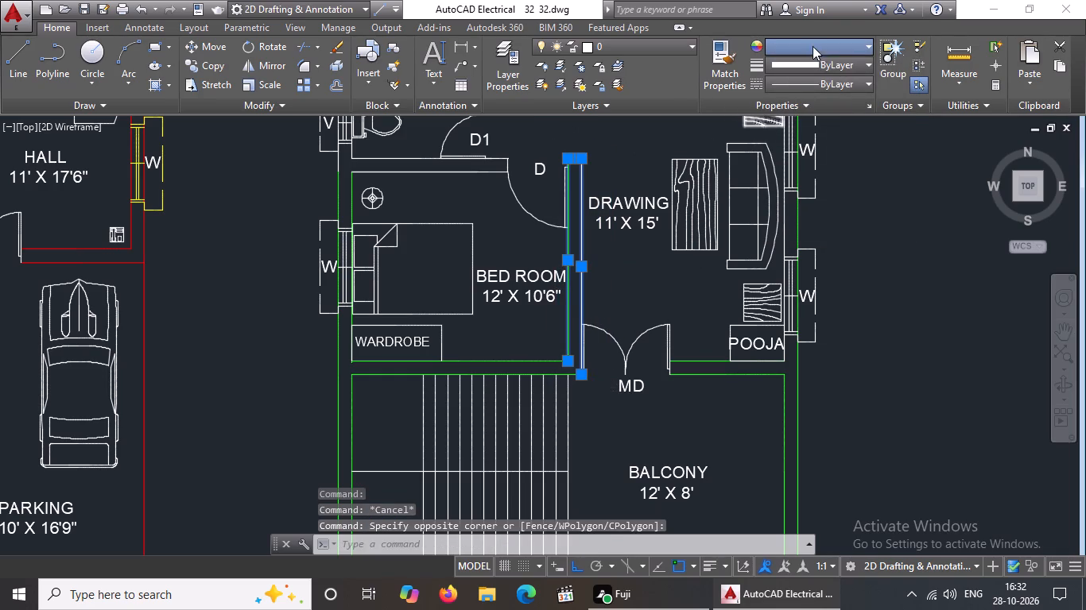
{"action": "left_click", "coordinate": [809, 203]}
{"action": "key", "text": "Escape"}
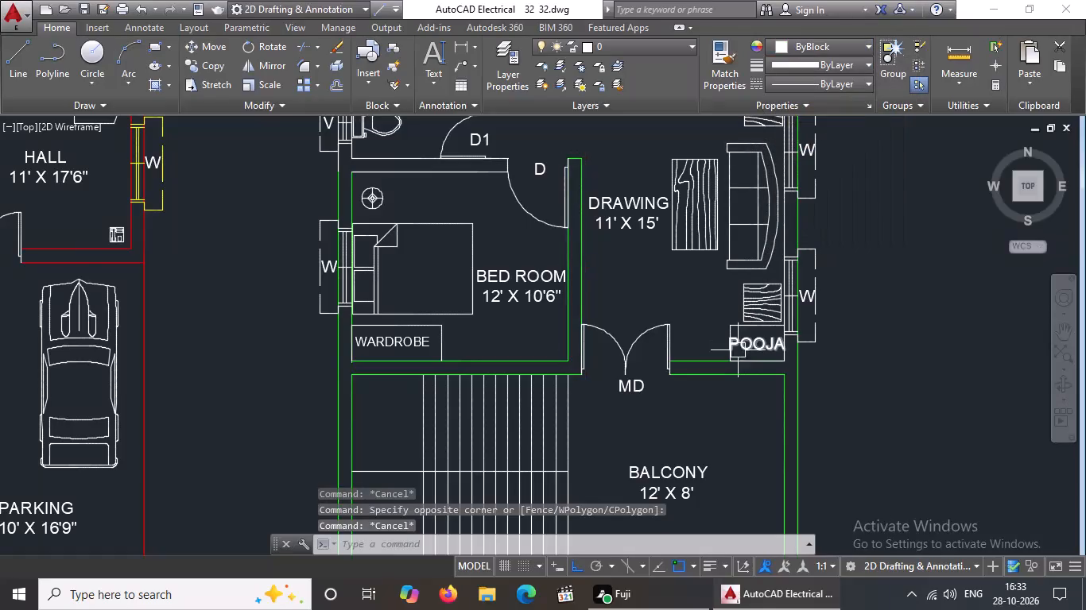
Change the drawing room's inner right wall line and the 12' X 10'6" bedroom's inner top wall line to Green.
{"action": "left_click", "coordinate": [785, 234]}
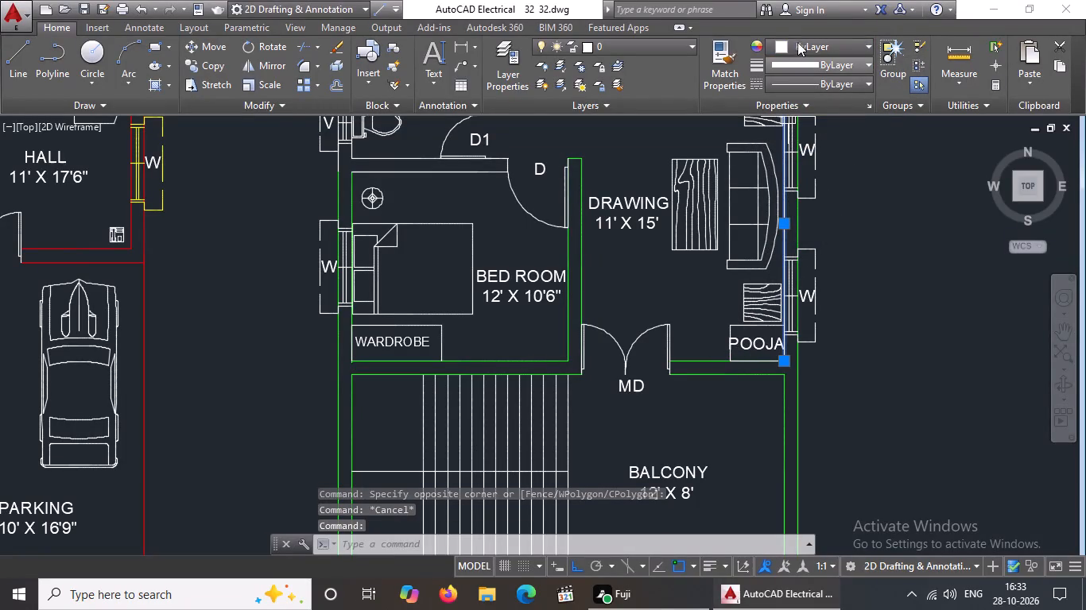
{"action": "left_click", "coordinate": [798, 41]}
{"action": "left_click", "coordinate": [808, 204]}
{"action": "key", "text": "Escape"}
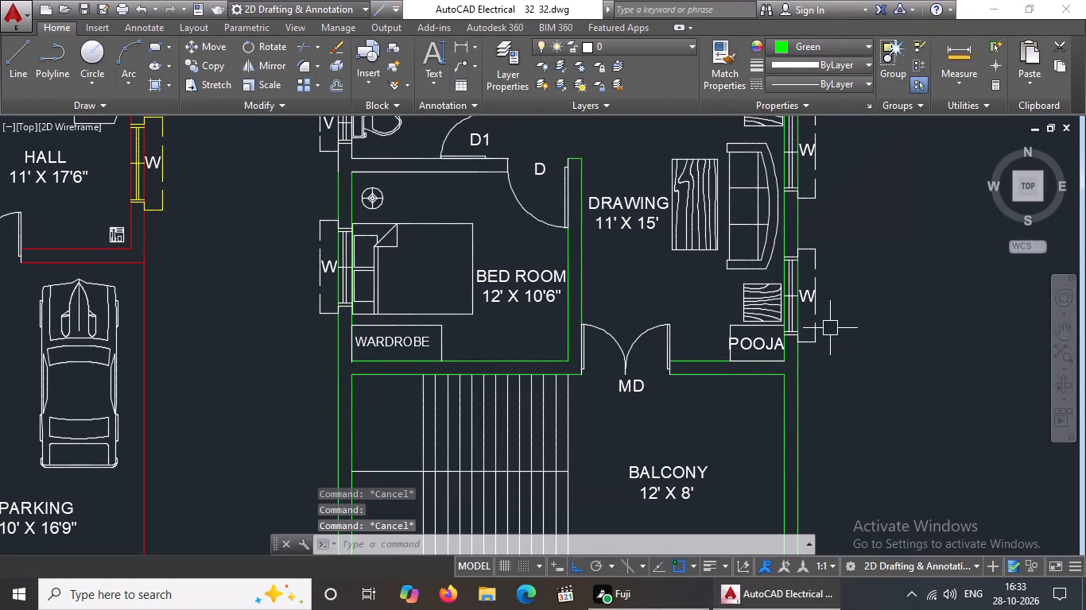
{"action": "scroll", "coordinate": [820, 372], "scroll_direction": "down", "scroll_amount": 1}
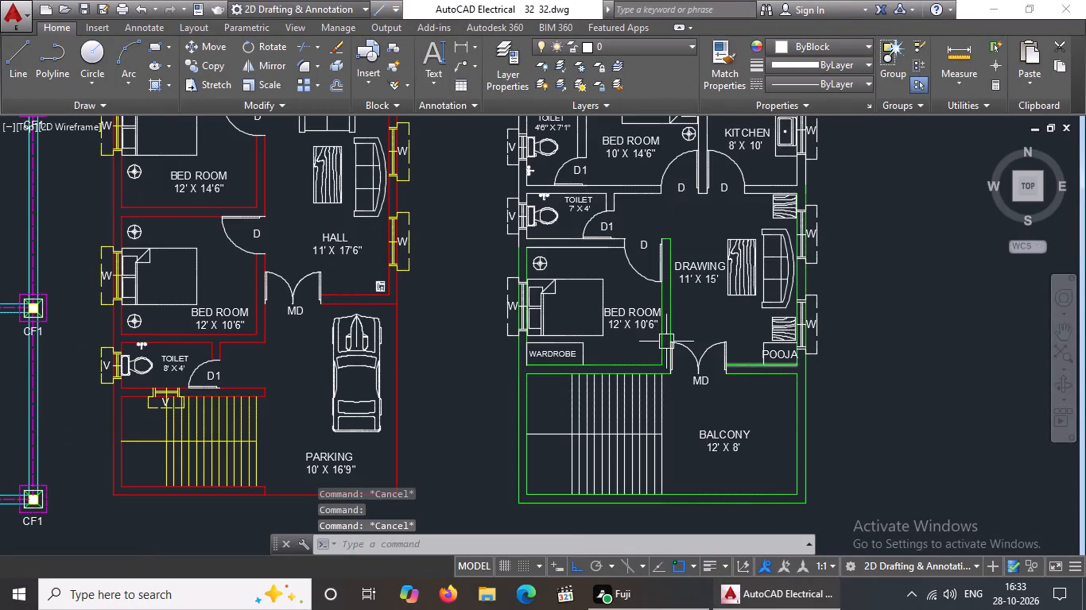
{"action": "left_click", "coordinate": [563, 249]}
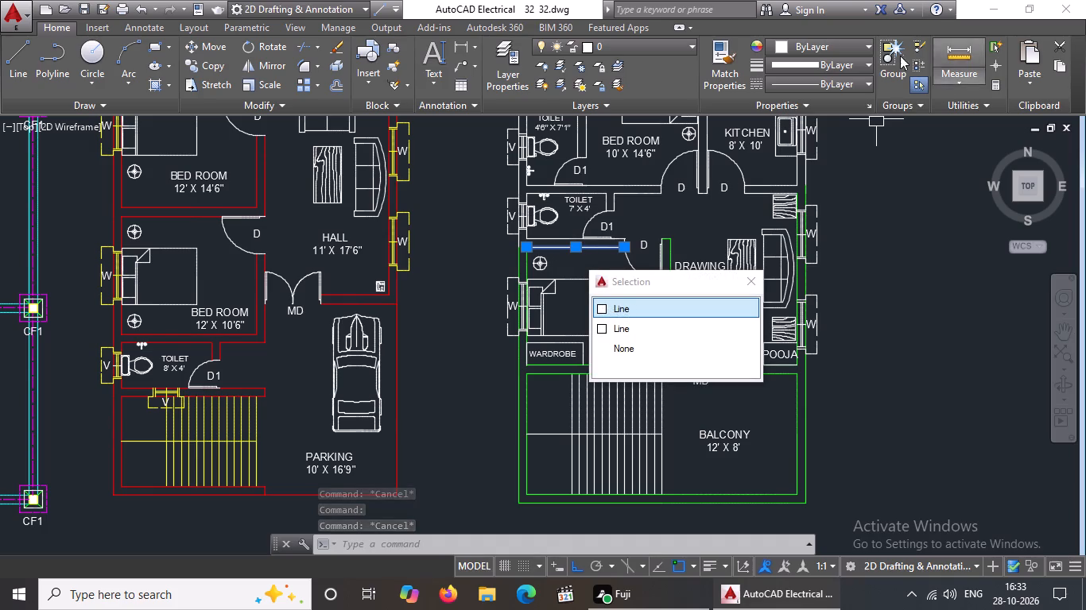
{"action": "left_click", "coordinate": [820, 52]}
{"action": "left_click", "coordinate": [806, 203]}
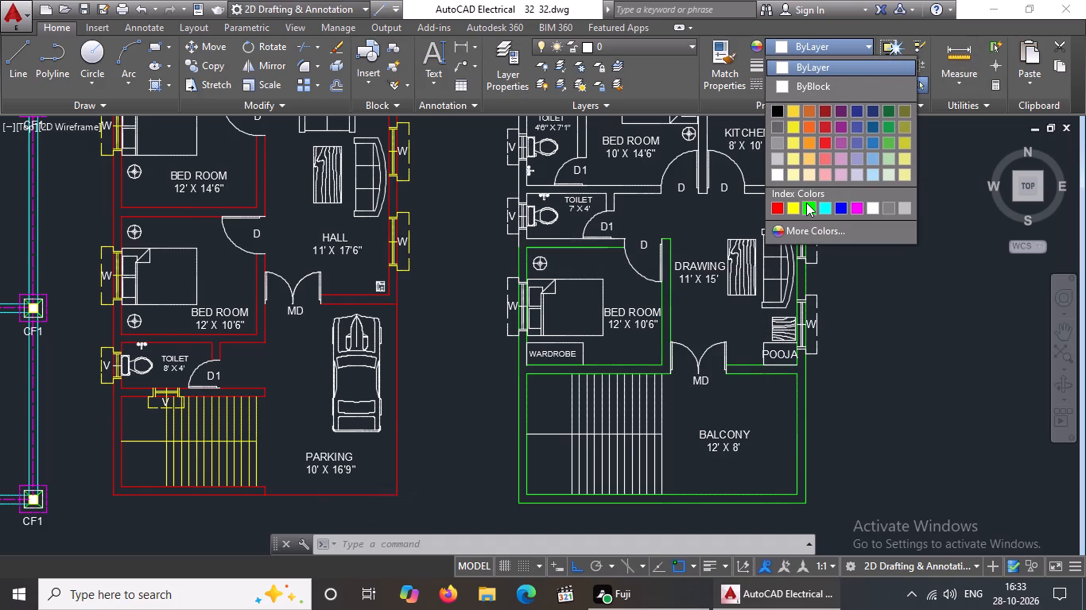
Delete the short leftover wall line segment between the 7' X 4' toilet's door D1 and the 12' X 10'6" bedroom's door D.
{"action": "key", "text": "Escape"}
{"action": "scroll", "coordinate": [550, 239], "scroll_direction": "up", "scroll_amount": 2}
{"action": "left_click", "coordinate": [552, 239]}
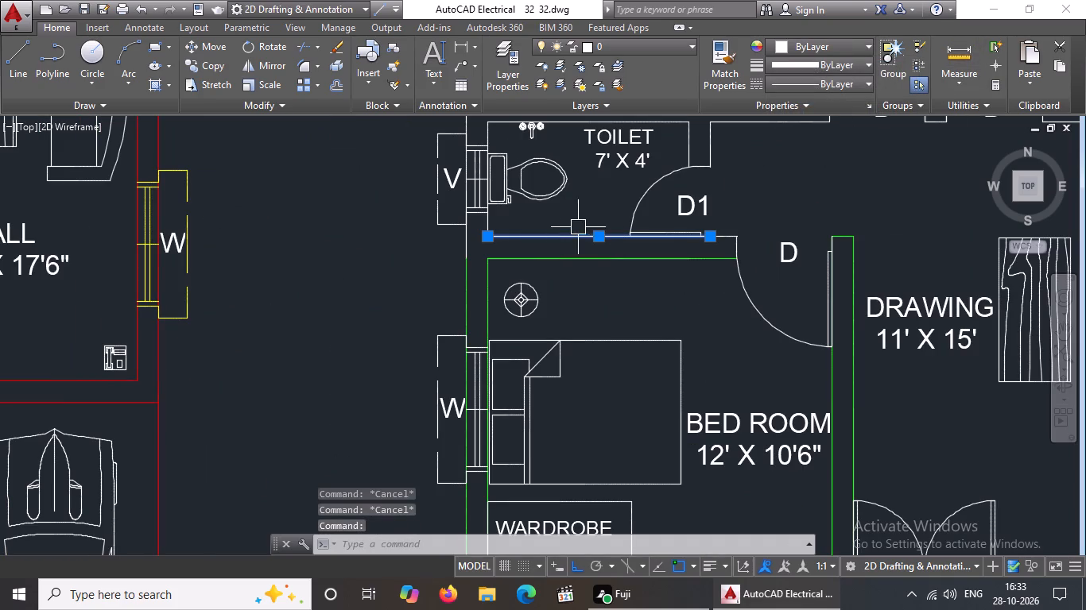
{"action": "key", "text": "Escape"}
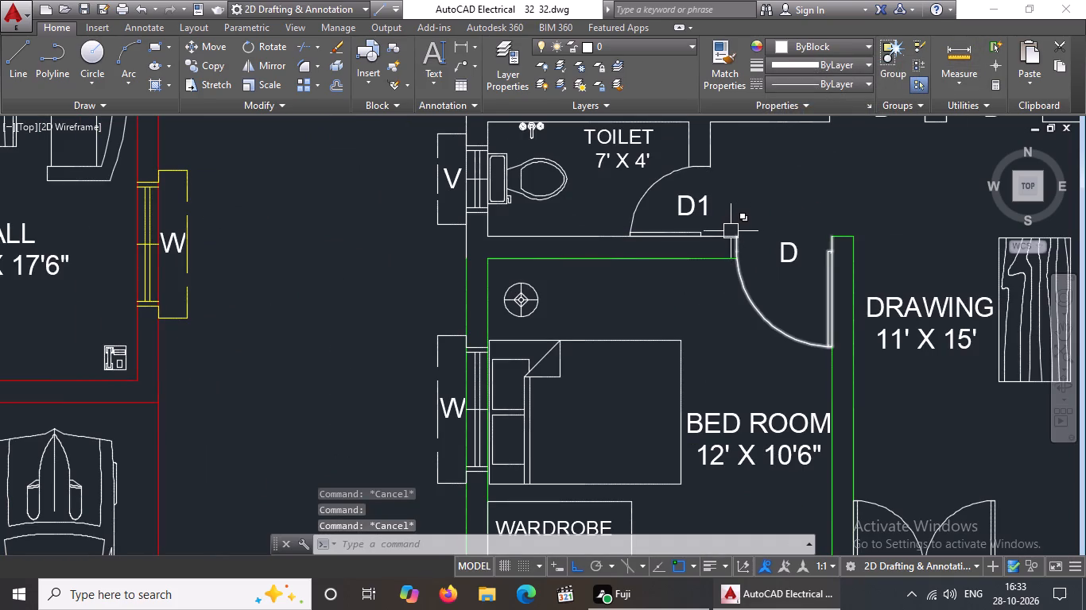
{"action": "scroll", "coordinate": [731, 234], "scroll_direction": "up", "scroll_amount": 3}
{"action": "left_click", "coordinate": [709, 238]}
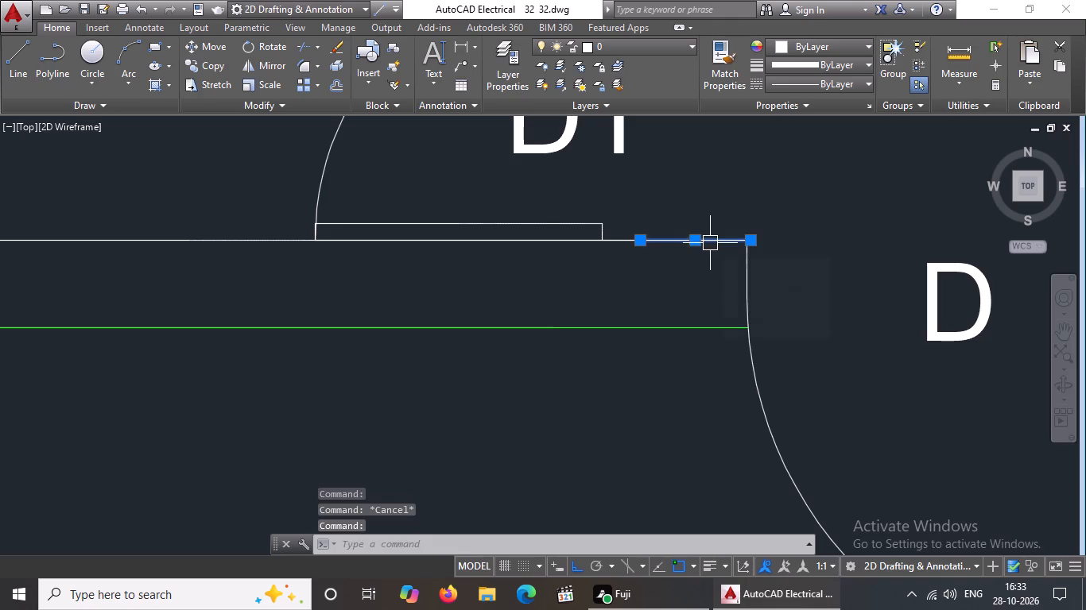
{"action": "key", "text": "Delete"}
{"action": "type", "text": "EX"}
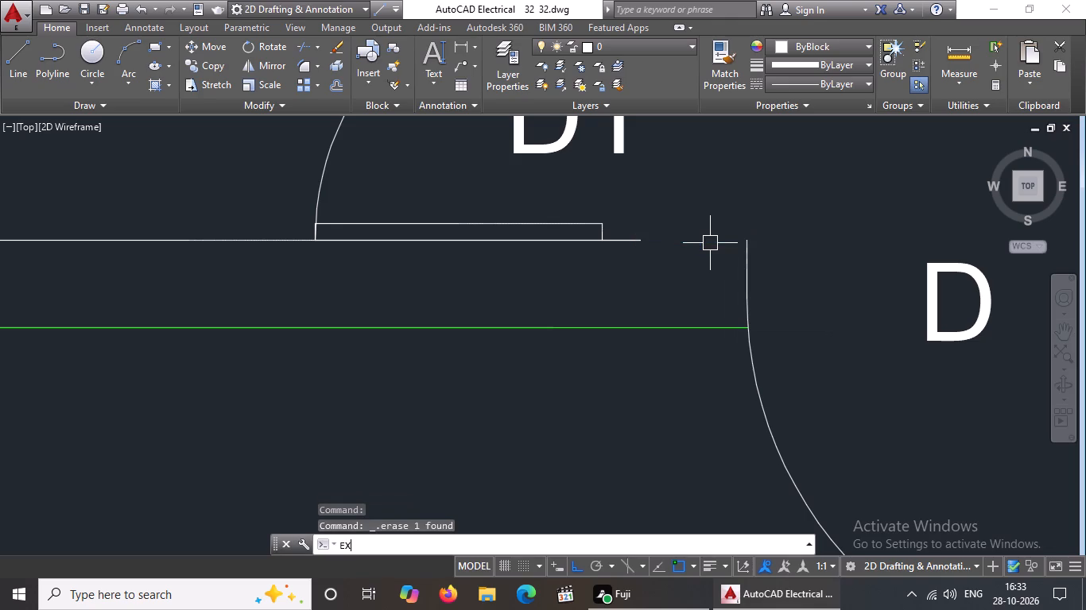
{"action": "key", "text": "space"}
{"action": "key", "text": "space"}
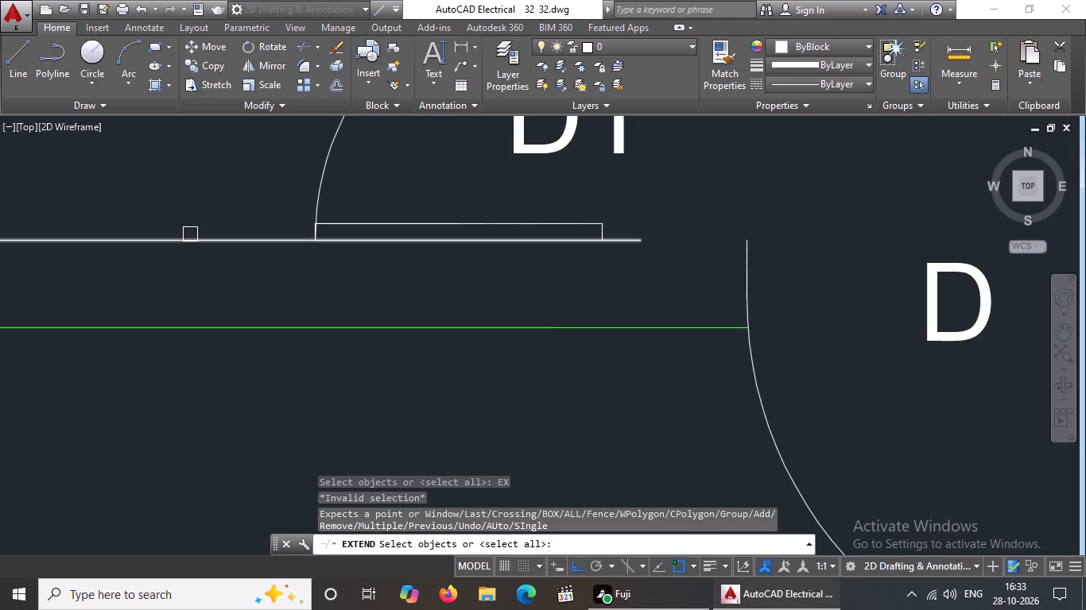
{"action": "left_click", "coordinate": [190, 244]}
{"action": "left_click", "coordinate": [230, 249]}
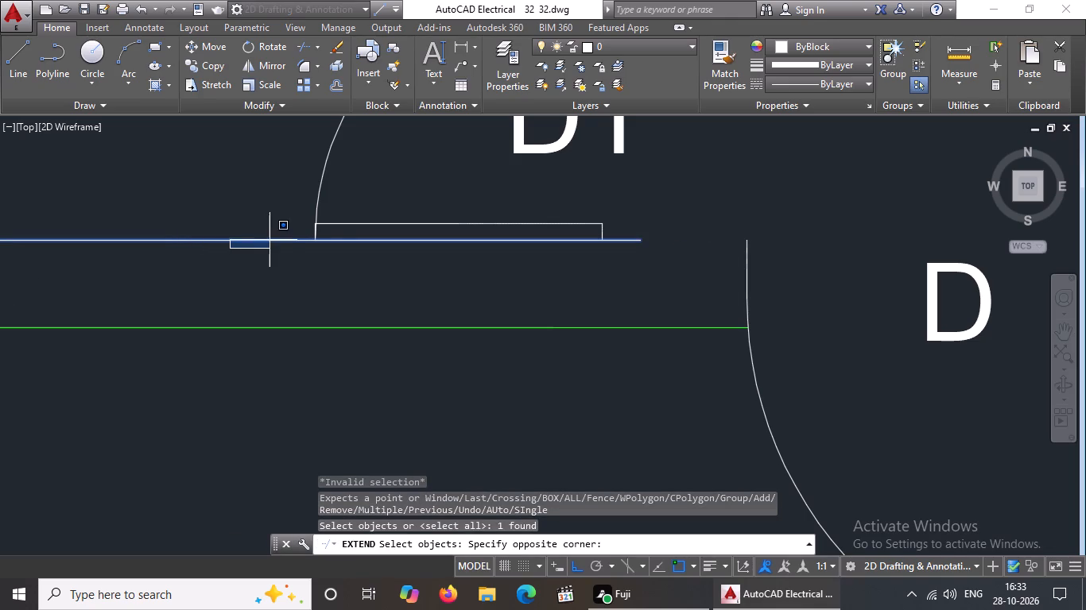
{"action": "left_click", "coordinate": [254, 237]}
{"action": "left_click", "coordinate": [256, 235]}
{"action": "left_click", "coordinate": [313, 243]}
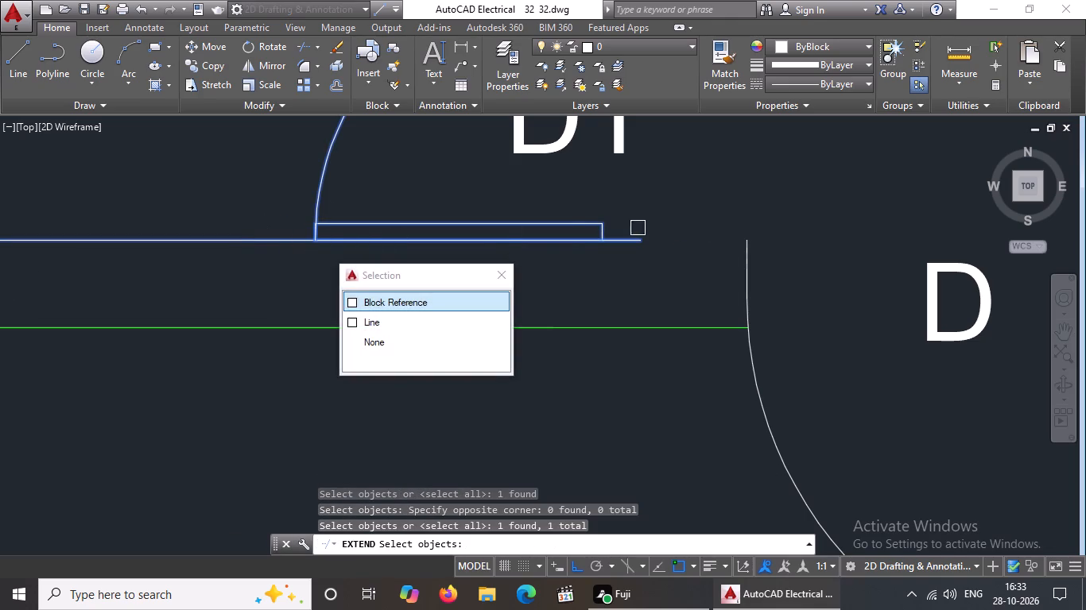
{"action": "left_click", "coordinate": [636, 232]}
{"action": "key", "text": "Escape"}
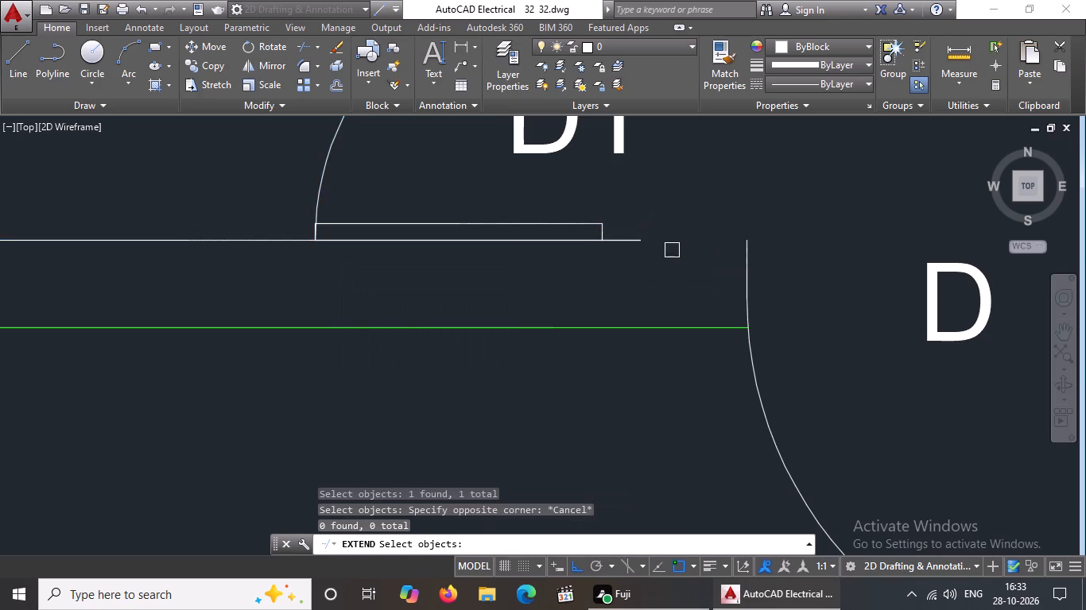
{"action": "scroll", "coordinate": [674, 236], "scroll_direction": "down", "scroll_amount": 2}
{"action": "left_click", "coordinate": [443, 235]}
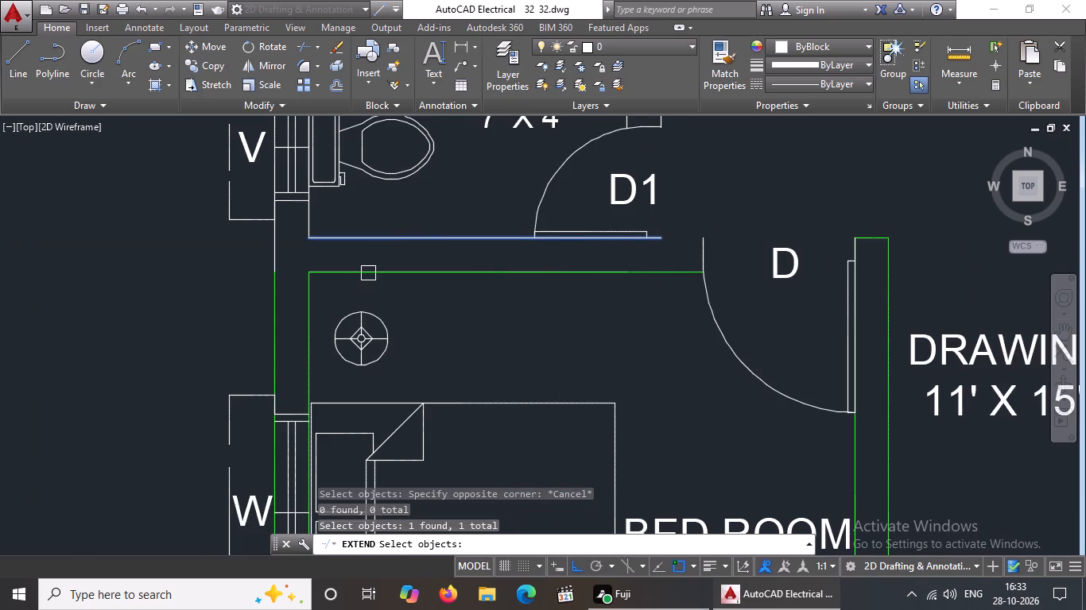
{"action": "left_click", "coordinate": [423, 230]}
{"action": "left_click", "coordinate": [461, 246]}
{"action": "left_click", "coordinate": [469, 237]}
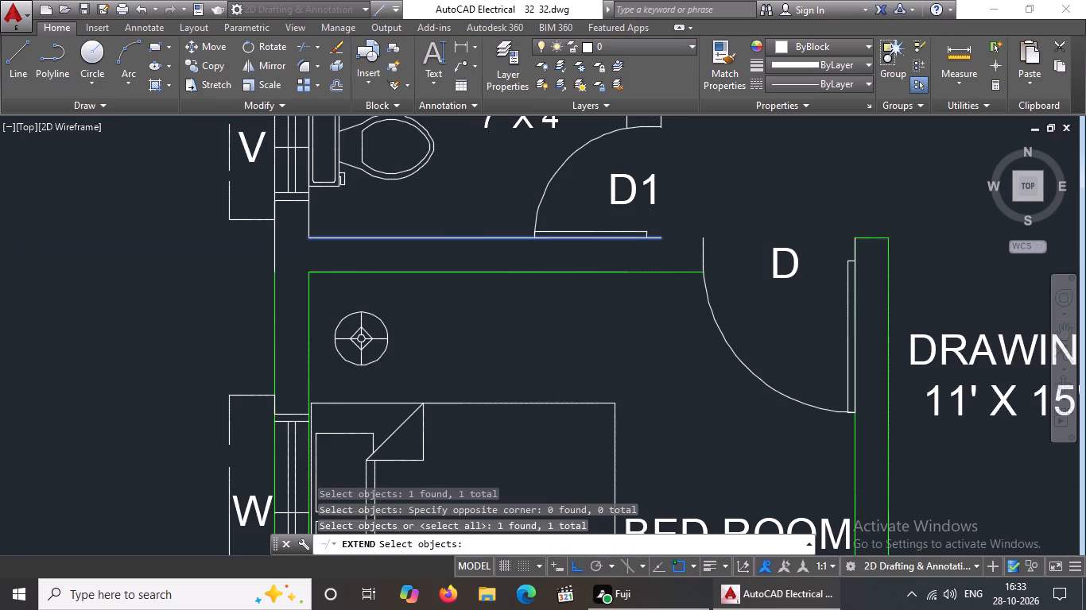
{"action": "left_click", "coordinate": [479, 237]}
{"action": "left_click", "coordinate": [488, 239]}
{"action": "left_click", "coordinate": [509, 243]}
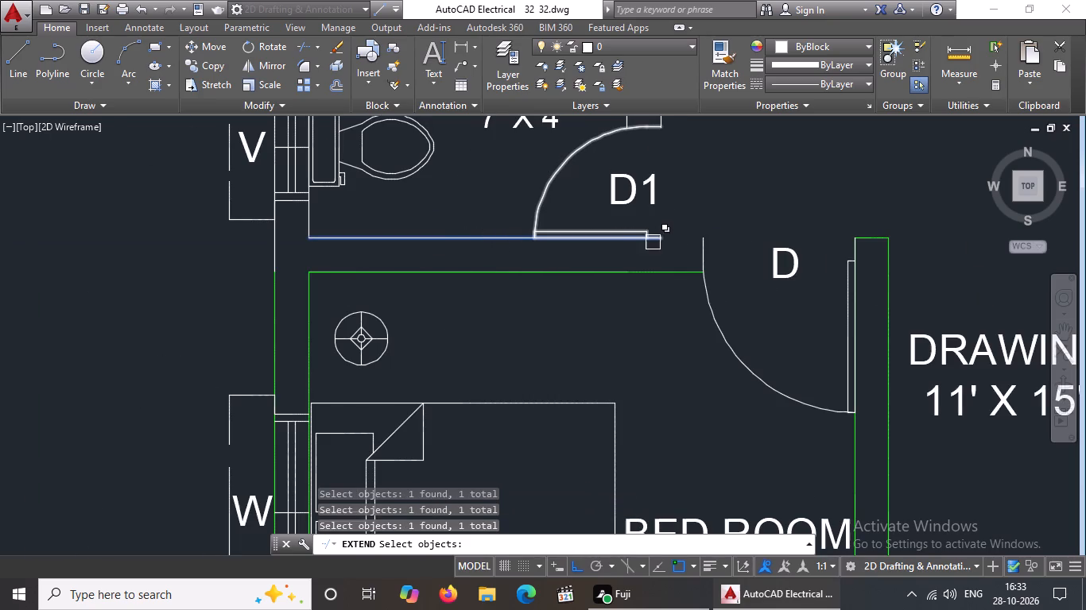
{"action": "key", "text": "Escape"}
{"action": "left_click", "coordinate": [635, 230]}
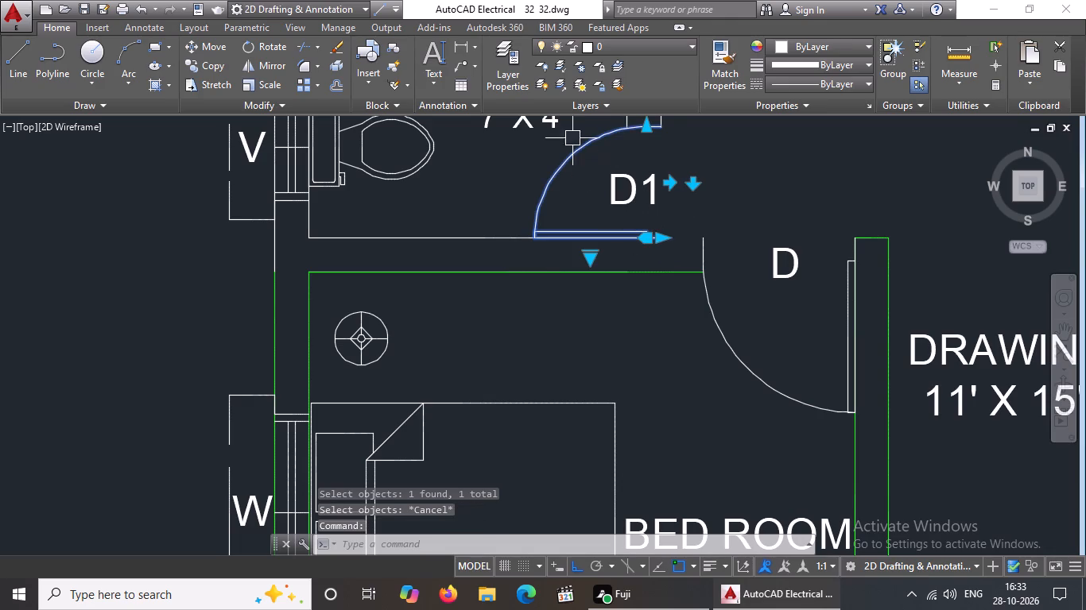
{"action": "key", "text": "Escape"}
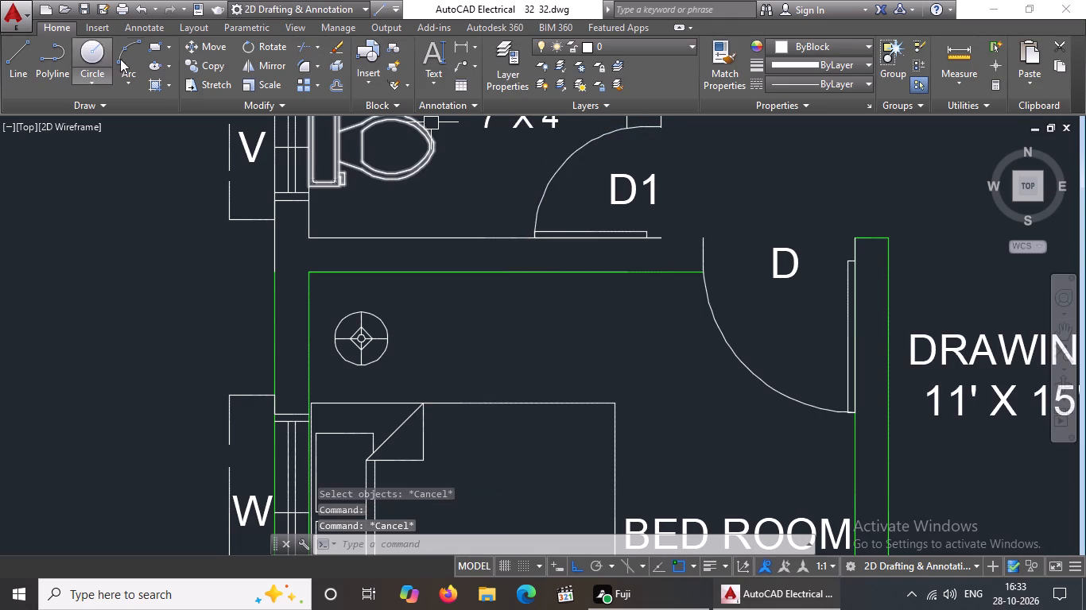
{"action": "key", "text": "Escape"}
Extend the 7' X 4' toilet's lower wall line to the 12' X 10'6" bedroom's door D opening.
{"action": "key", "text": "e"}
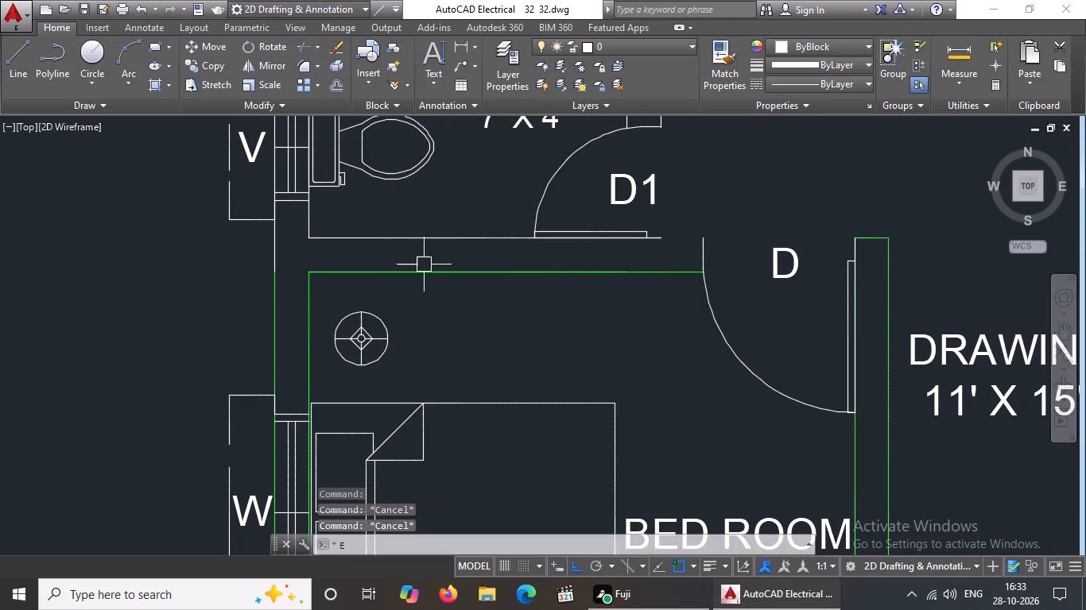
{"action": "type", "text": "X"}
{"action": "key", "text": "space"}
{"action": "key", "text": "space"}
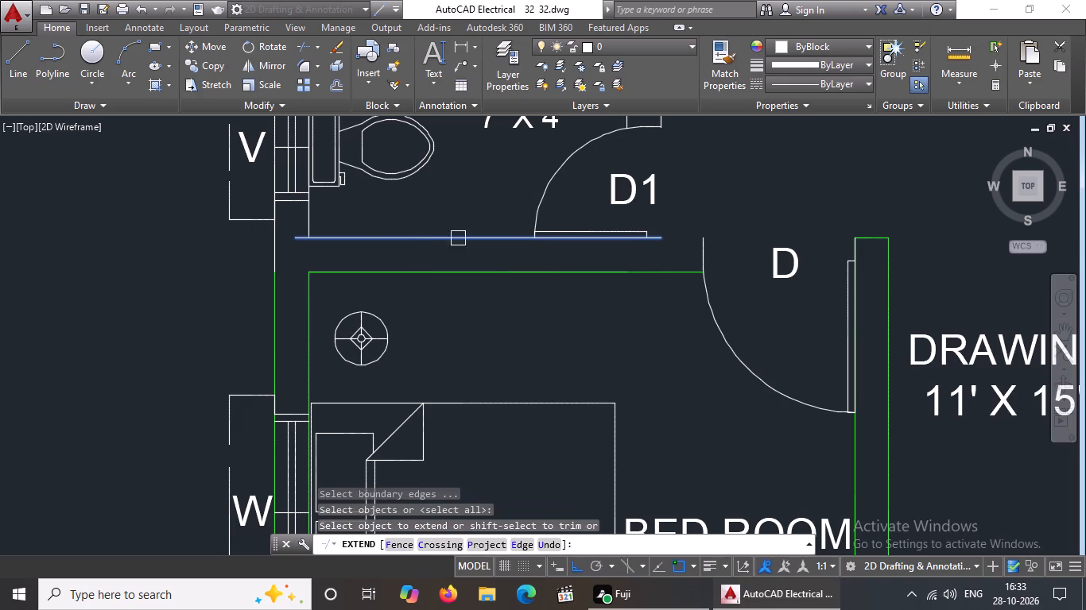
{"action": "left_click", "coordinate": [503, 238]}
{"action": "key", "text": "Escape"}
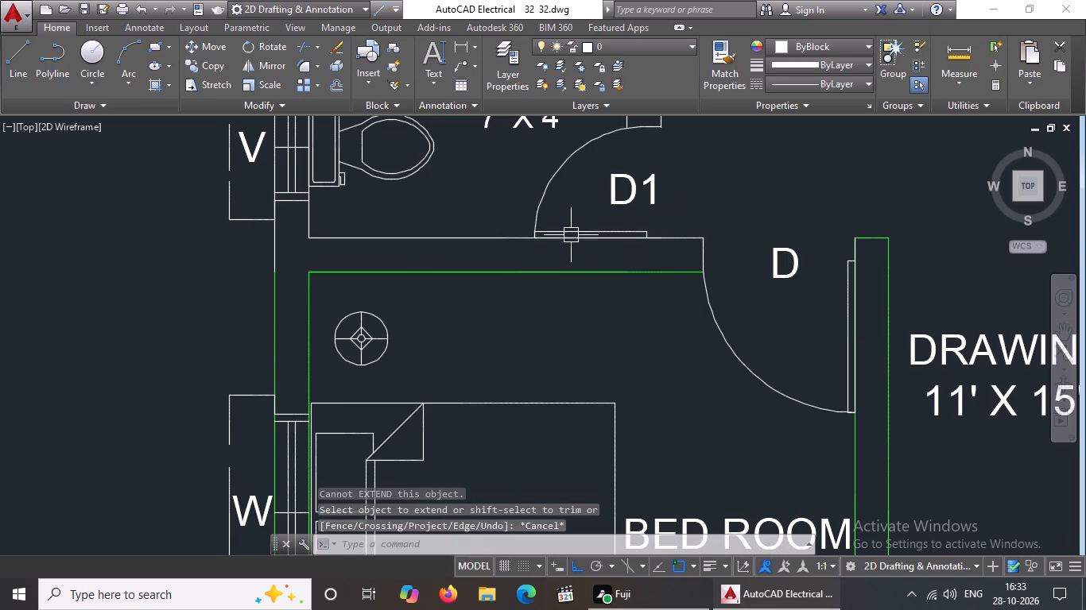
Change the extended lower wall line of the 7' X 4' toilet to Green.
{"action": "left_click", "coordinate": [475, 239]}
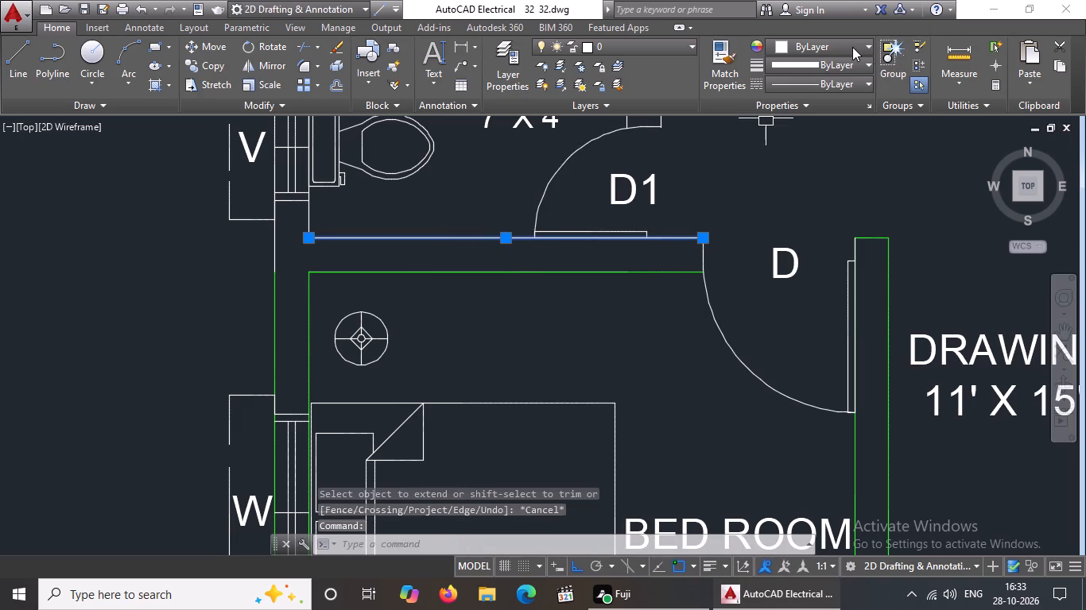
{"action": "left_click", "coordinate": [849, 41]}
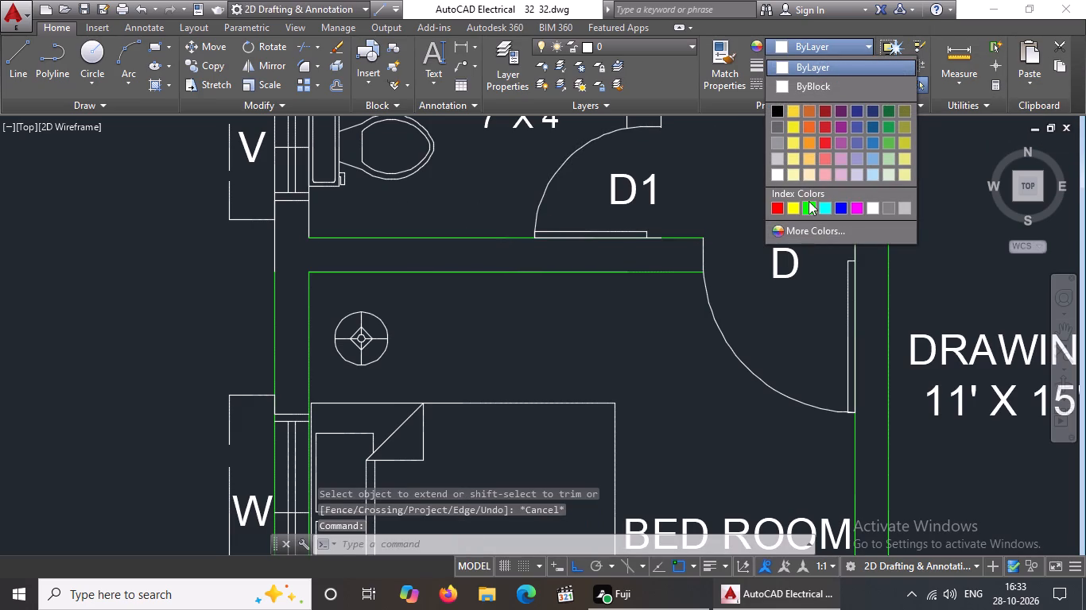
{"action": "left_click", "coordinate": [809, 201]}
{"action": "scroll", "coordinate": [626, 263], "scroll_direction": "down", "scroll_amount": 2}
{"action": "key", "text": "Escape"}
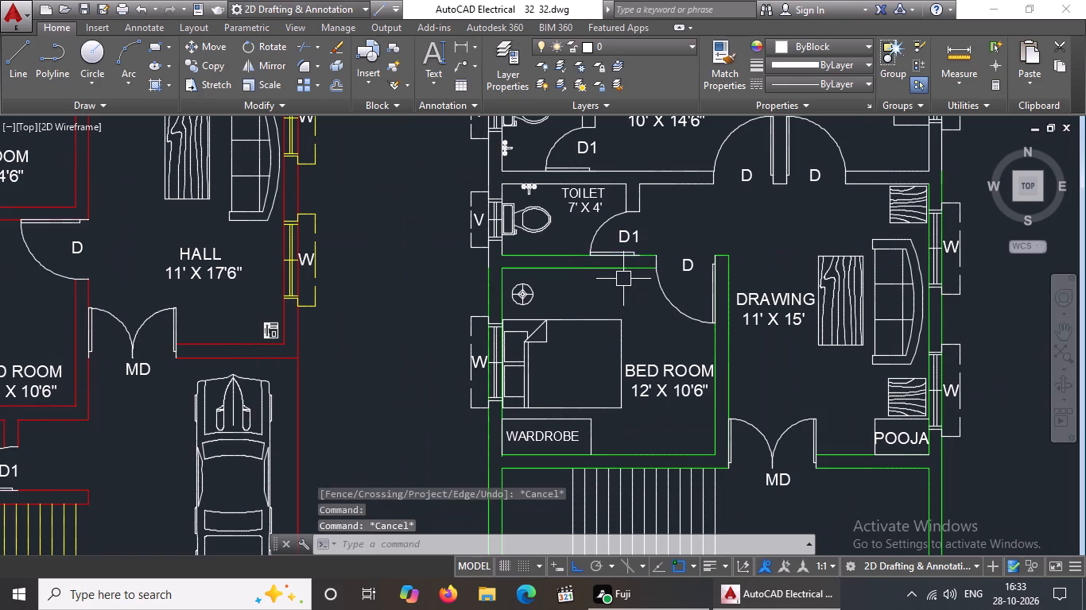
Change the outer and inner left wall lines beside the 7' X 4' toilet to Green.
{"action": "scroll", "coordinate": [487, 275], "scroll_direction": "up", "scroll_amount": 2}
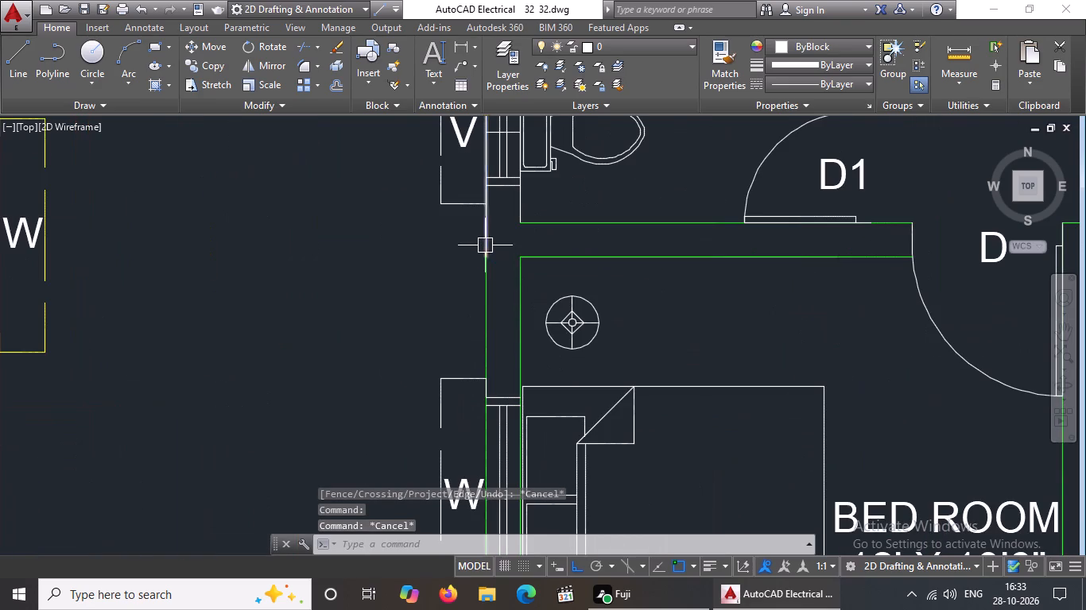
{"action": "left_click", "coordinate": [485, 245]}
{"action": "left_click", "coordinate": [798, 44]}
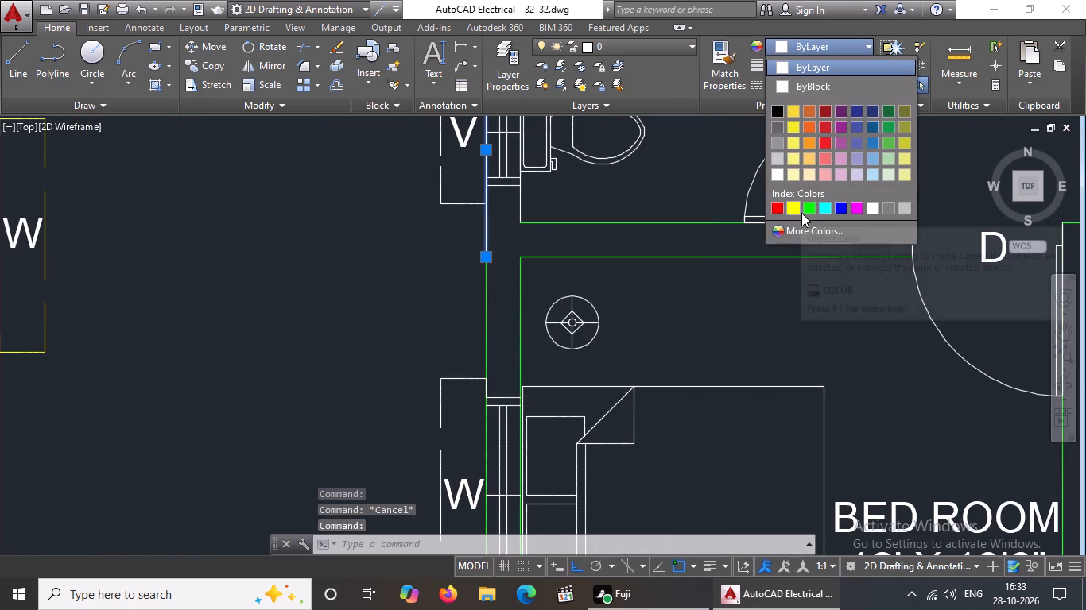
{"action": "left_click", "coordinate": [811, 207]}
{"action": "key", "text": "Escape"}
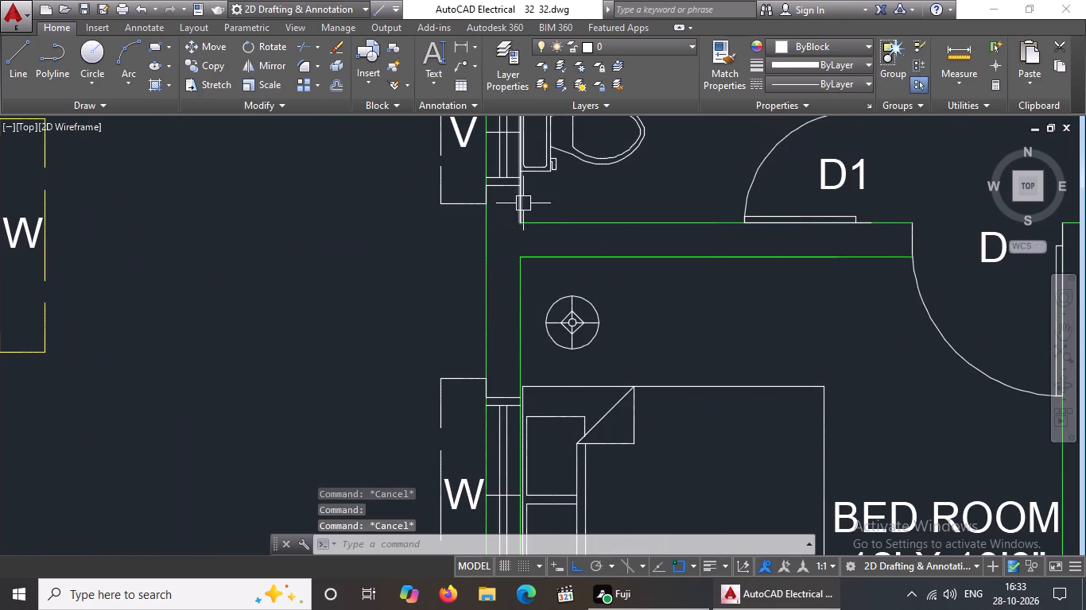
{"action": "left_click", "coordinate": [523, 203]}
{"action": "left_click", "coordinate": [864, 46]}
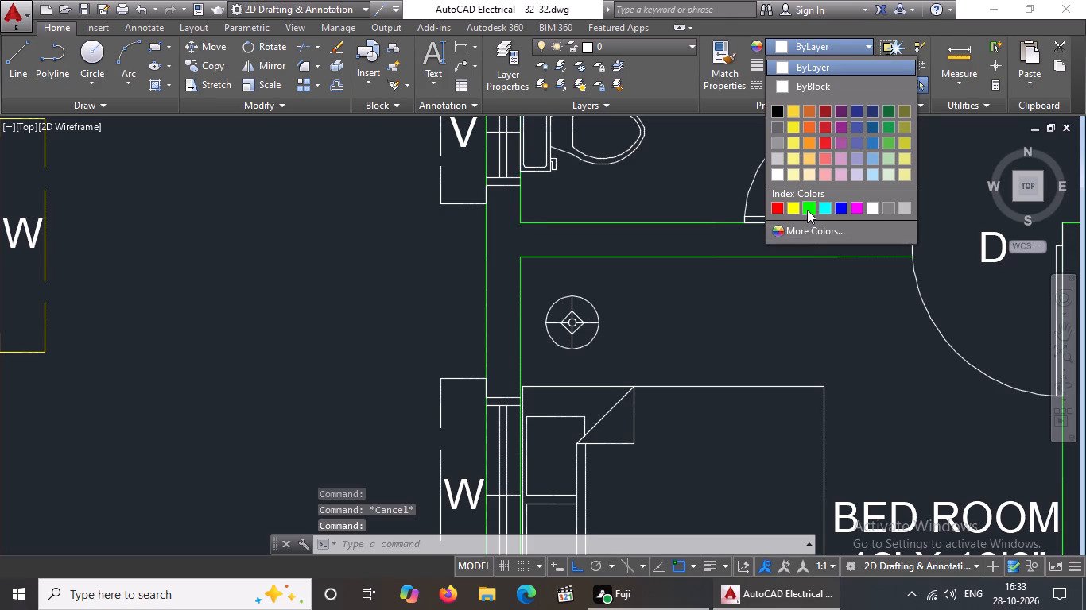
{"action": "left_click", "coordinate": [807, 208]}
{"action": "scroll", "coordinate": [647, 392], "scroll_direction": "down", "scroll_amount": 2}
{"action": "key", "text": "Escape"}
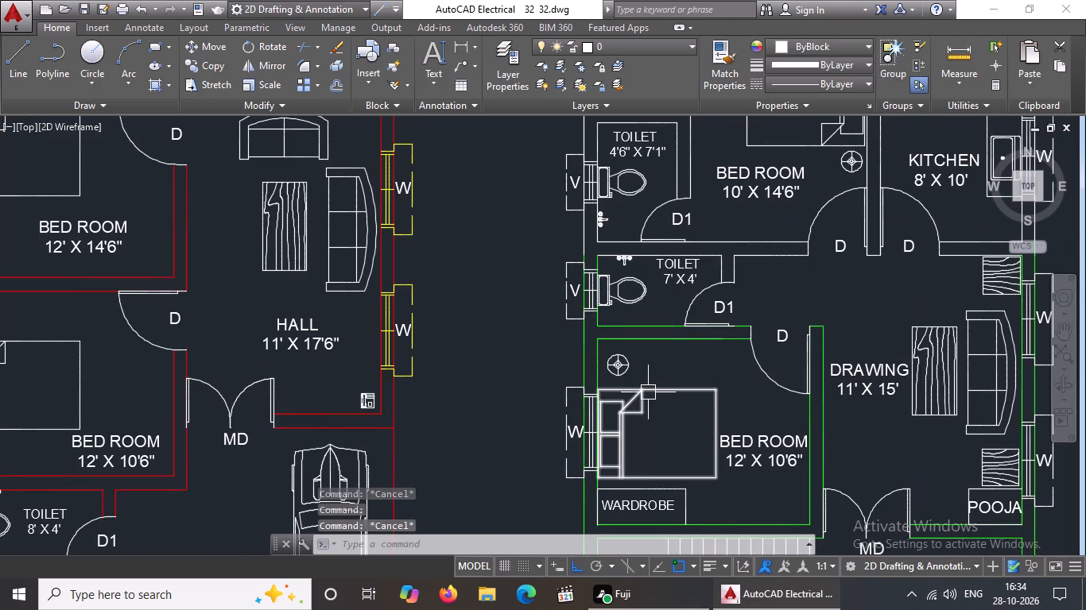
Change the two short wall lines above door D1 of the 7' X 4' toilet to Green.
{"action": "scroll", "coordinate": [766, 318], "scroll_direction": "down", "scroll_amount": 2}
{"action": "middle_click_drag", "start_coordinate": [792, 353], "coordinate": [765, 422]}
{"action": "scroll", "coordinate": [766, 423], "scroll_direction": "up", "scroll_amount": 3}
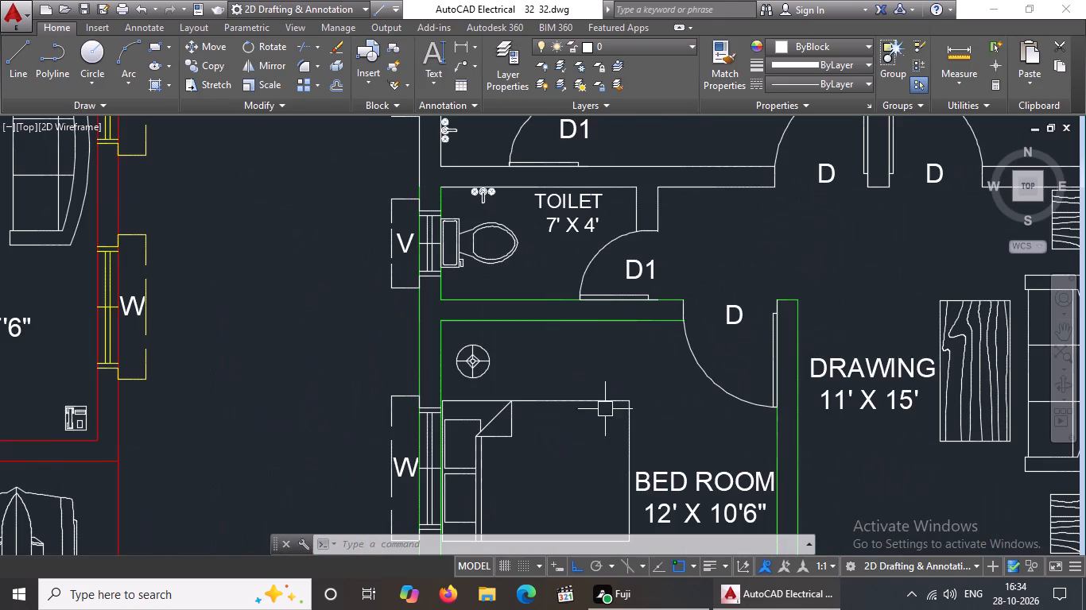
{"action": "left_click", "coordinate": [612, 173]}
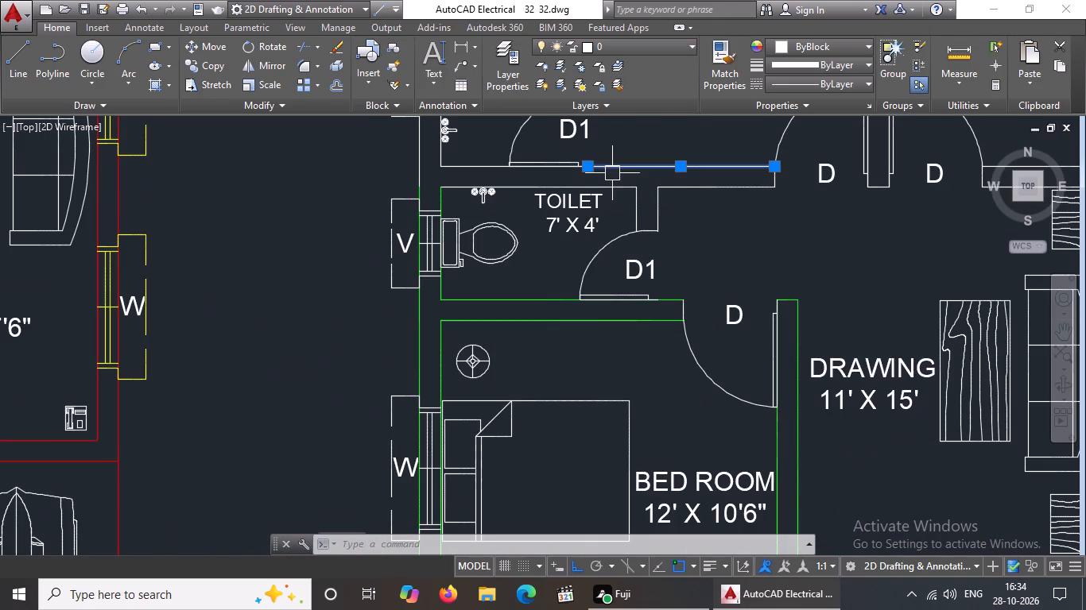
{"action": "key", "text": "Escape"}
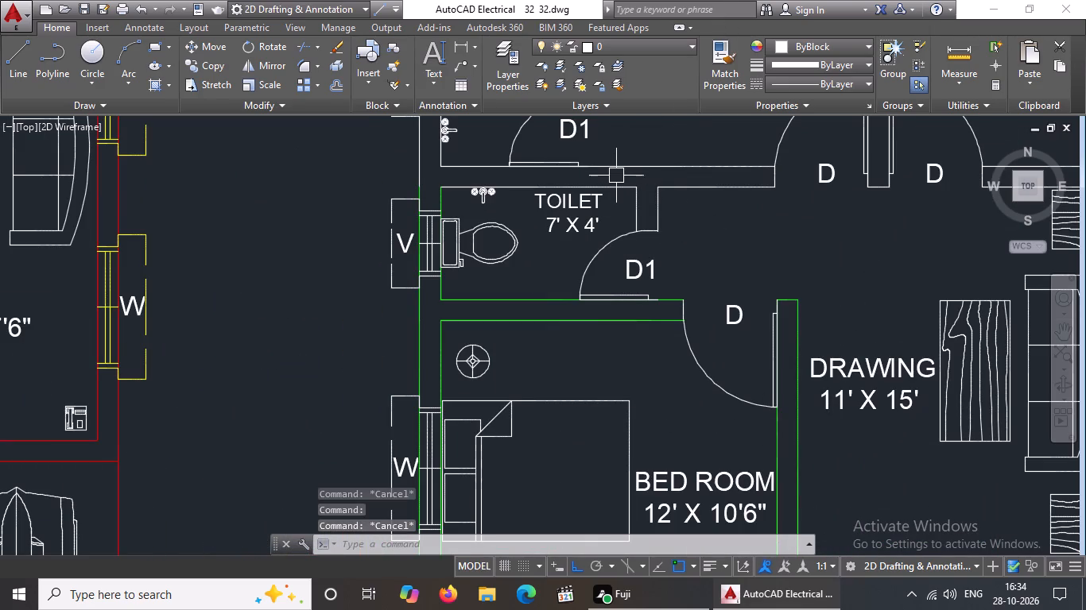
{"action": "left_click", "coordinate": [616, 174]}
{"action": "left_click", "coordinate": [698, 250]}
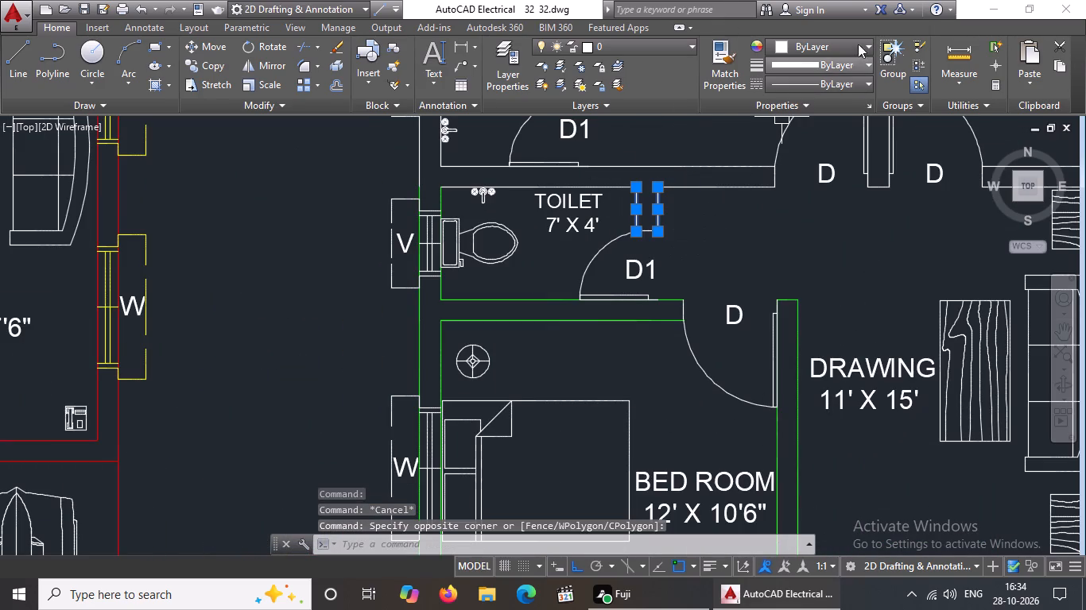
{"action": "left_click", "coordinate": [830, 44]}
{"action": "left_click", "coordinate": [809, 203]}
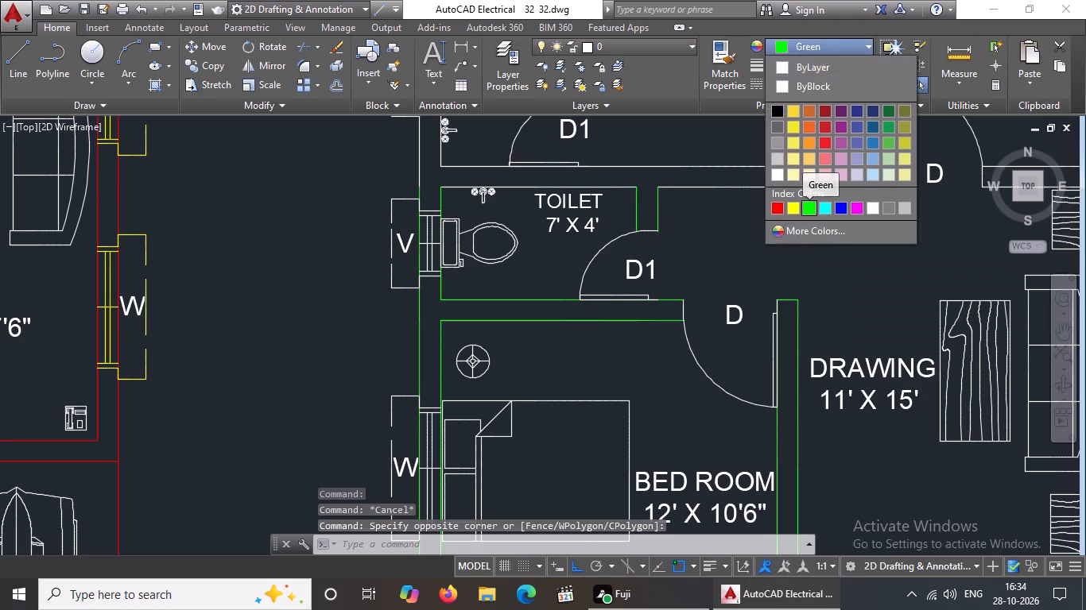
{"action": "key", "text": "Escape"}
Change the 7' X 4' toilet's inner top wall line and its continuation toward the 10' X 14'6" bedroom's door to Green.
{"action": "scroll", "coordinate": [736, 261], "scroll_direction": "down", "scroll_amount": 2}
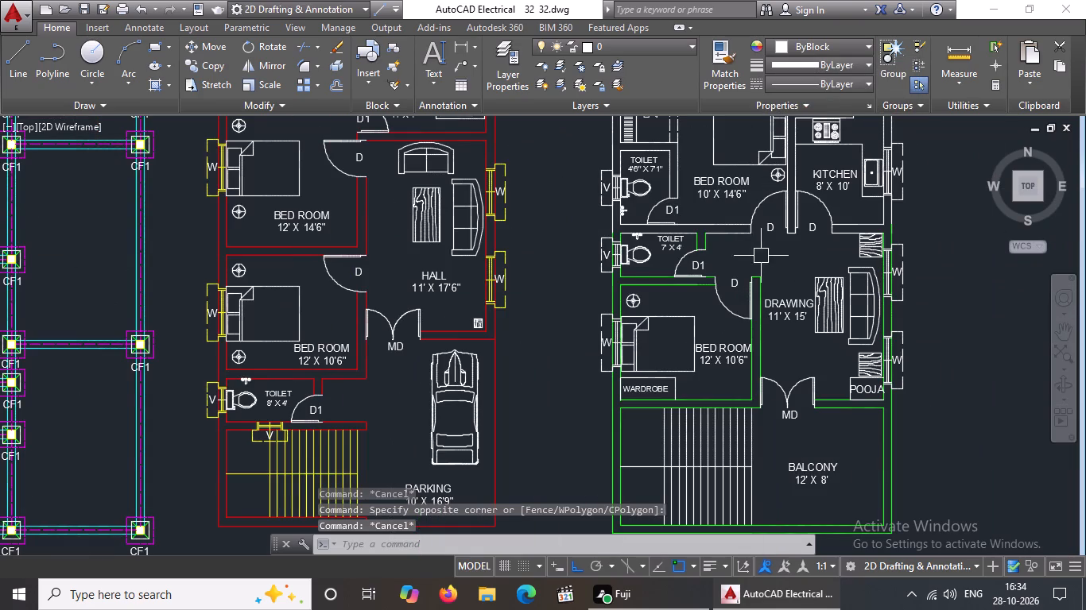
{"action": "scroll", "coordinate": [782, 245], "scroll_direction": "up", "scroll_amount": 1}
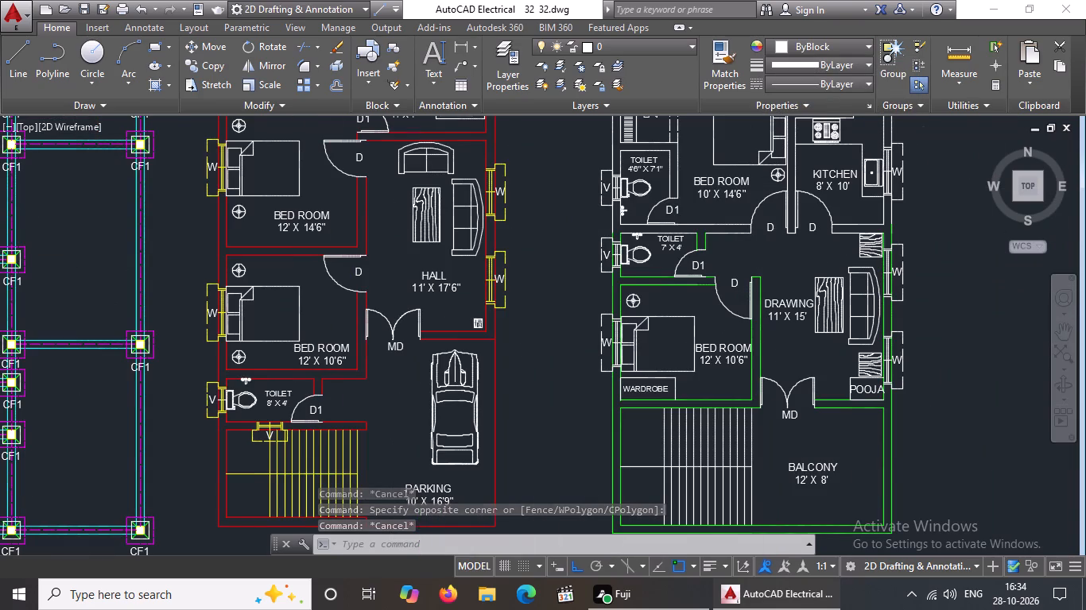
{"action": "scroll", "coordinate": [626, 230], "scroll_direction": "up", "scroll_amount": 2}
{"action": "left_click", "coordinate": [627, 215]}
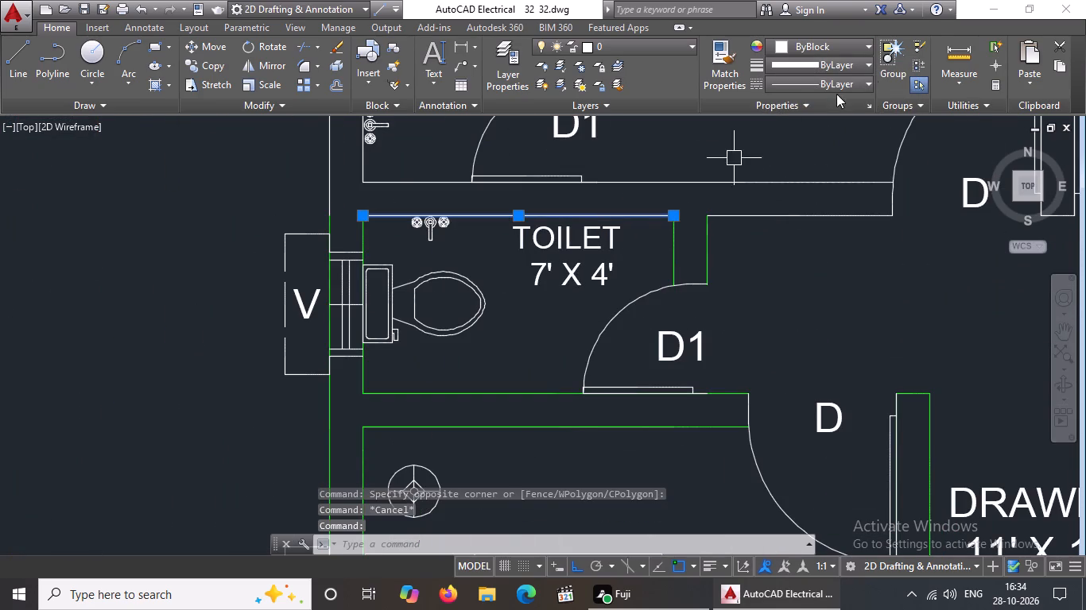
{"action": "left_click", "coordinate": [855, 46]}
{"action": "left_click", "coordinate": [812, 206]}
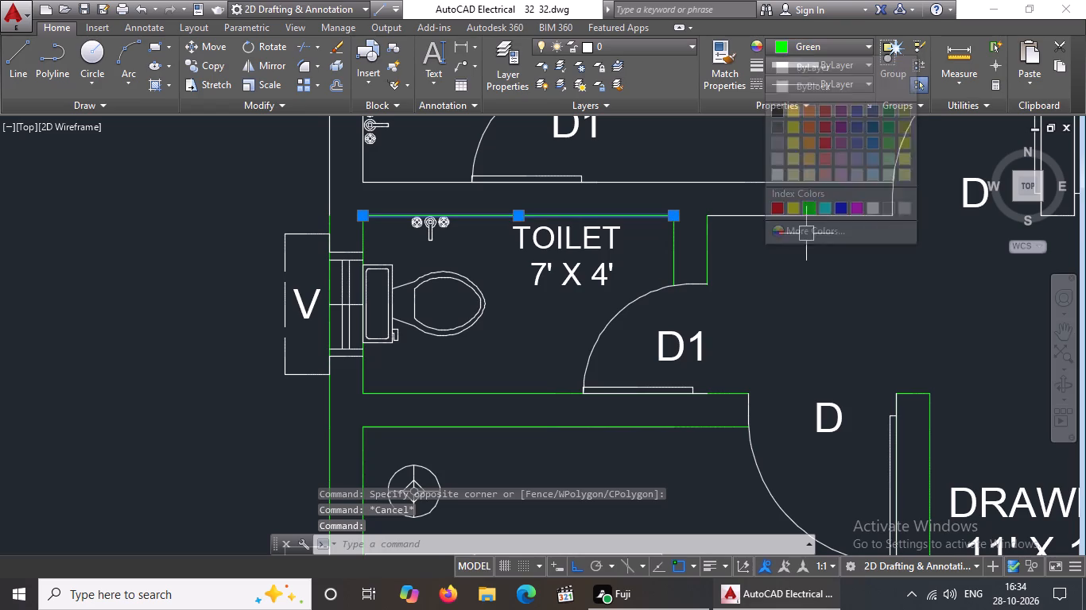
{"action": "key", "text": "Escape"}
{"action": "left_click", "coordinate": [785, 217]}
{"action": "left_click", "coordinate": [836, 44]}
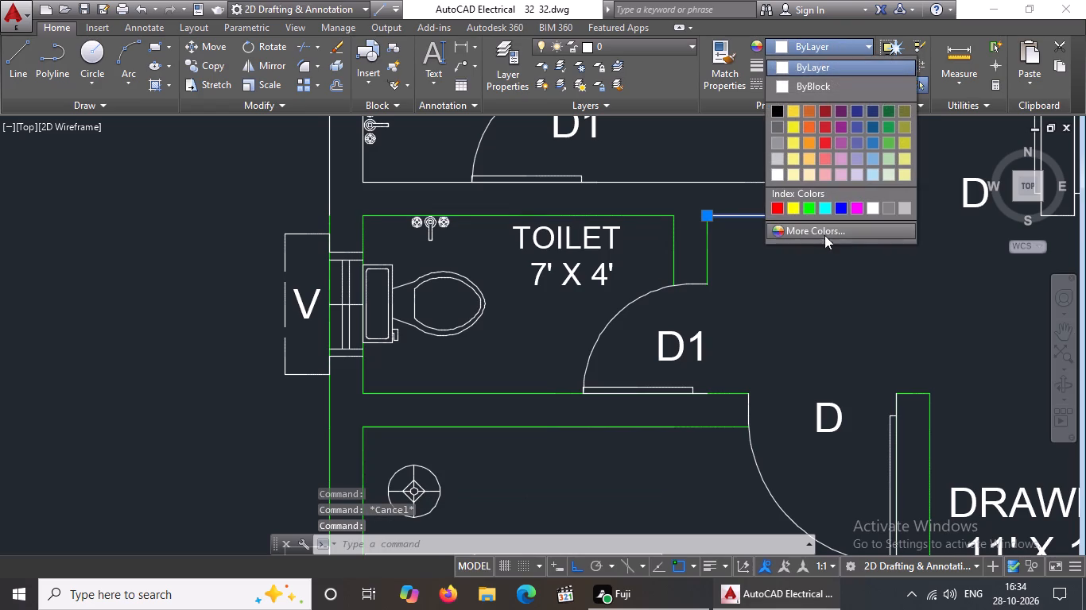
{"action": "left_click", "coordinate": [812, 204]}
{"action": "key", "text": "Escape"}
Change the inner bottom wall lines of the 10' X 14'6" bedroom and the 4'6" X 7'1" toilet to Green.
{"action": "left_click", "coordinate": [680, 185]}
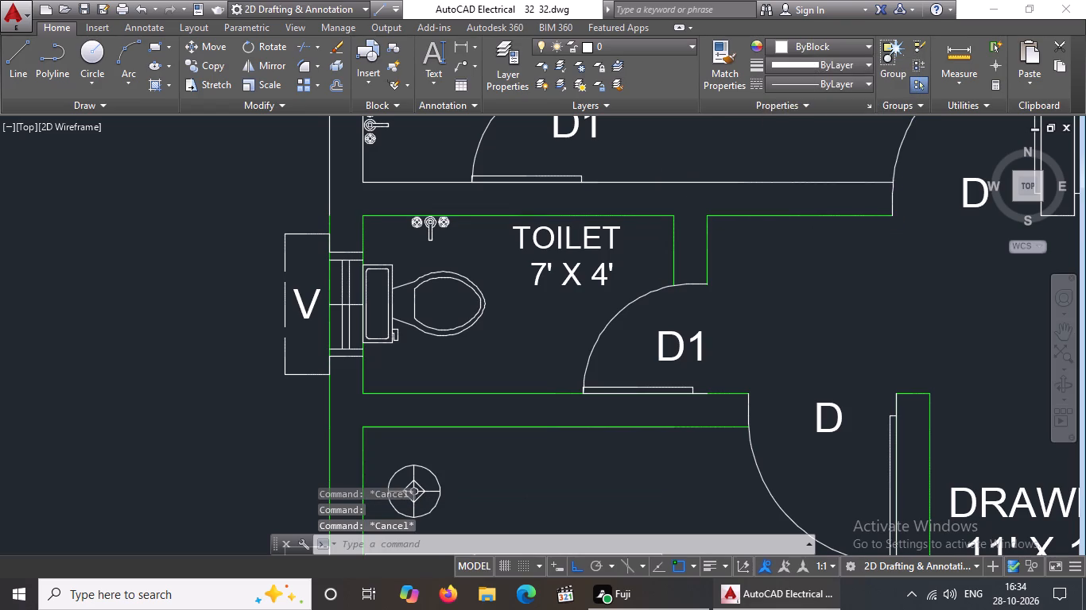
{"action": "left_click", "coordinate": [791, 47]}
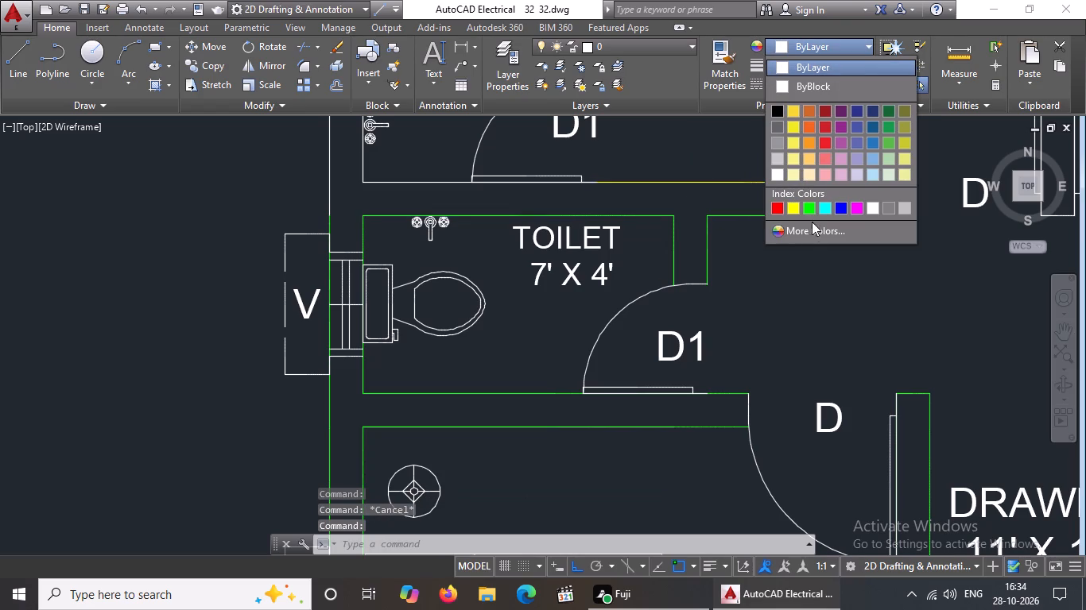
{"action": "left_click", "coordinate": [810, 209]}
{"action": "key", "text": "Escape"}
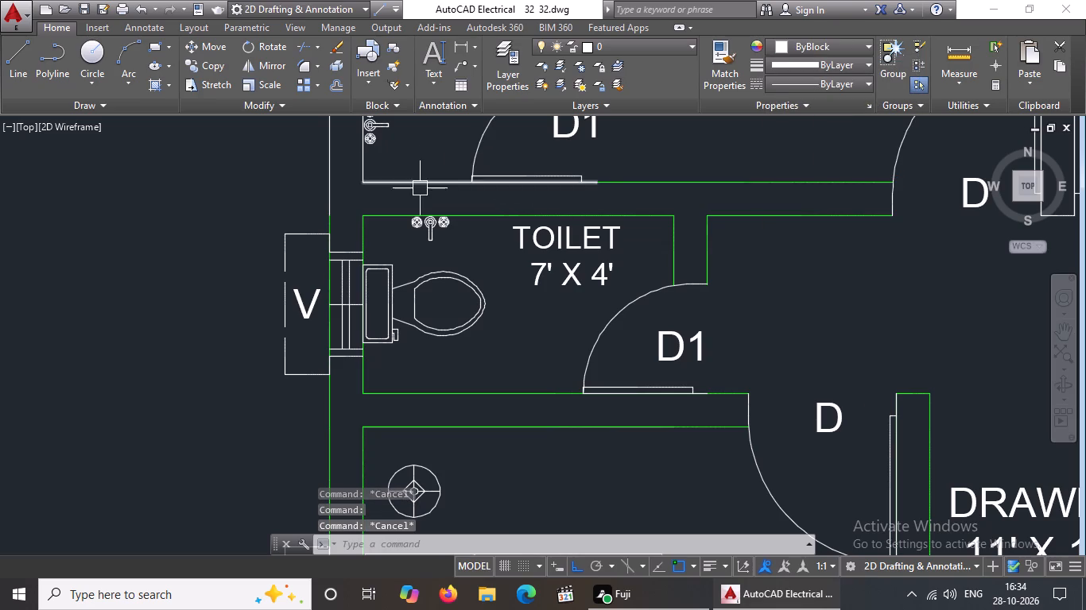
{"action": "left_click", "coordinate": [425, 182]}
{"action": "left_click_drag", "start_coordinate": [824, 41], "coordinate": [824, 50]}
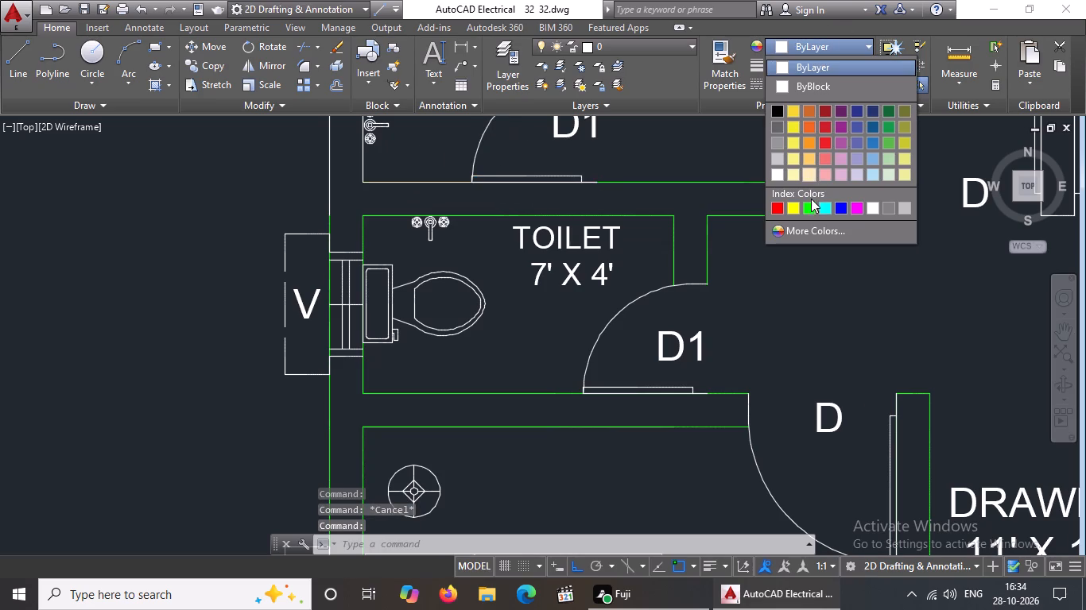
{"action": "left_click", "coordinate": [812, 208]}
{"action": "key", "text": "Escape"}
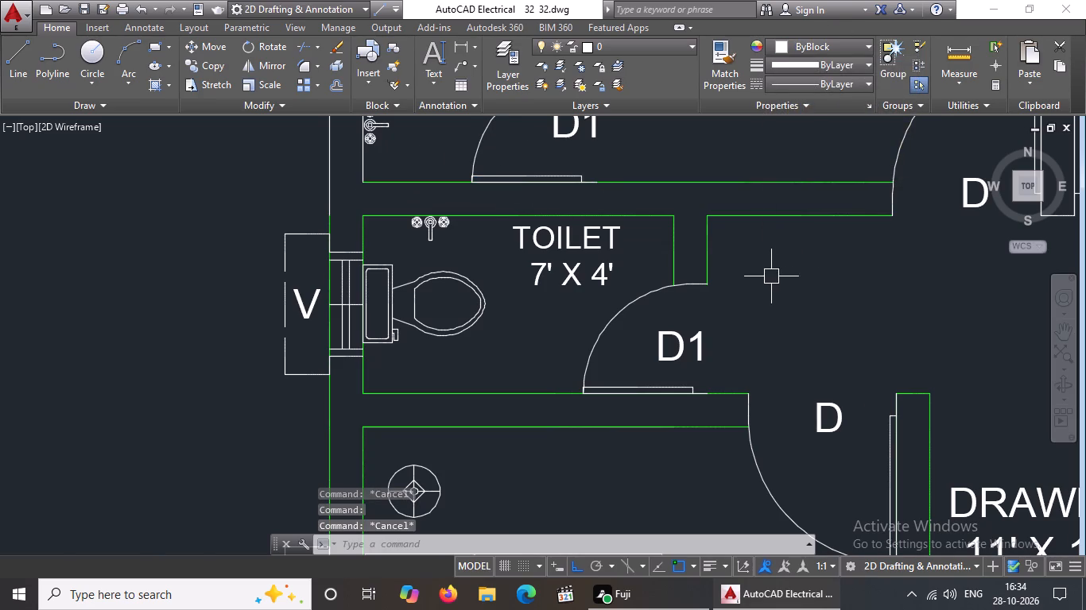
Change both lines of the wall between the kitchen and the drawing room, beside the kitchen's door D, to Green.
{"action": "scroll", "coordinate": [771, 276], "scroll_direction": "down", "scroll_amount": 2}
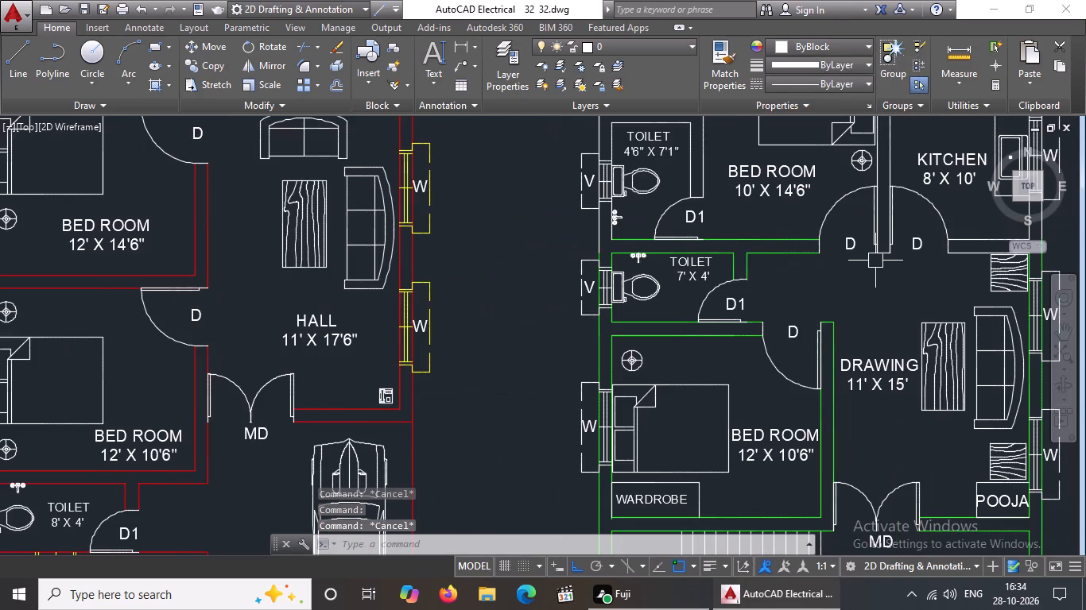
{"action": "scroll", "coordinate": [875, 261], "scroll_direction": "down", "scroll_amount": 1}
{"action": "scroll", "coordinate": [999, 235], "scroll_direction": "up", "scroll_amount": 2}
{"action": "left_click", "coordinate": [820, 291]}
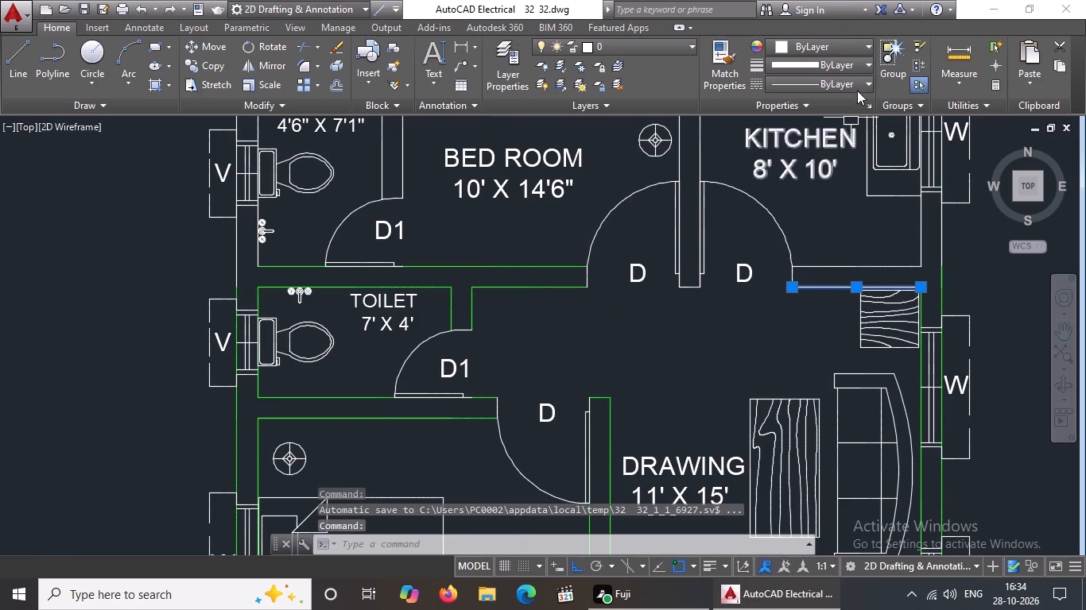
{"action": "left_click", "coordinate": [845, 40]}
{"action": "left_click", "coordinate": [808, 204]}
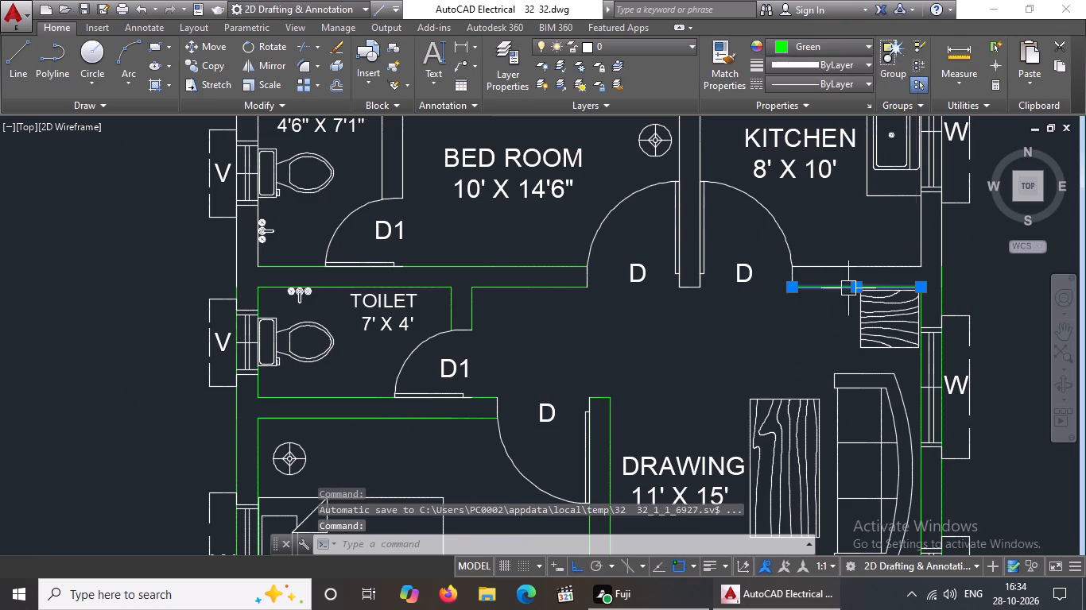
{"action": "key", "text": "Escape"}
{"action": "left_click", "coordinate": [849, 266]}
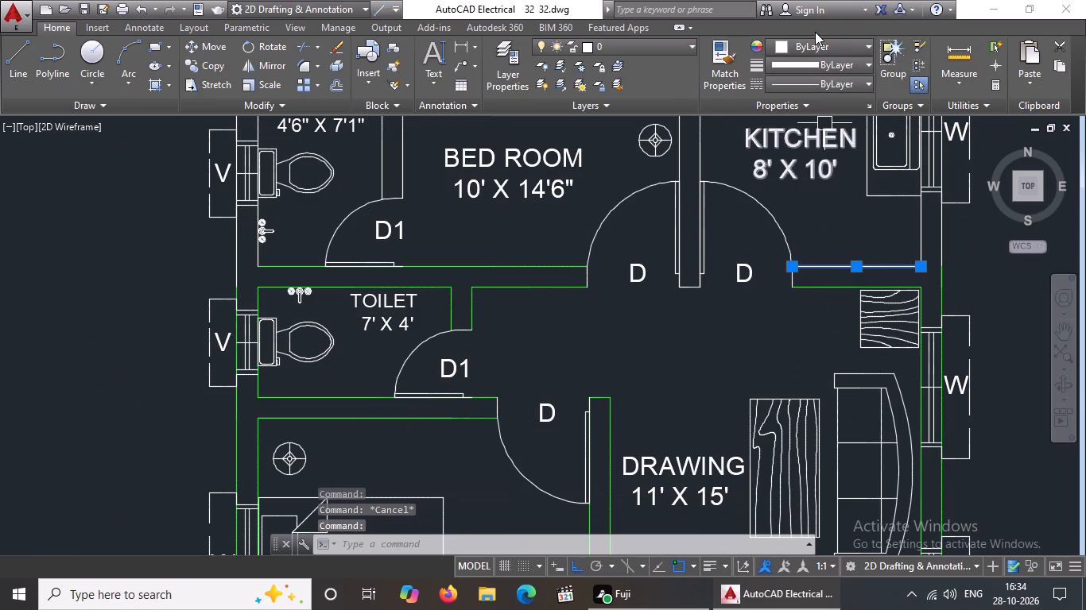
{"action": "left_click", "coordinate": [814, 44]}
{"action": "left_click", "coordinate": [813, 206]}
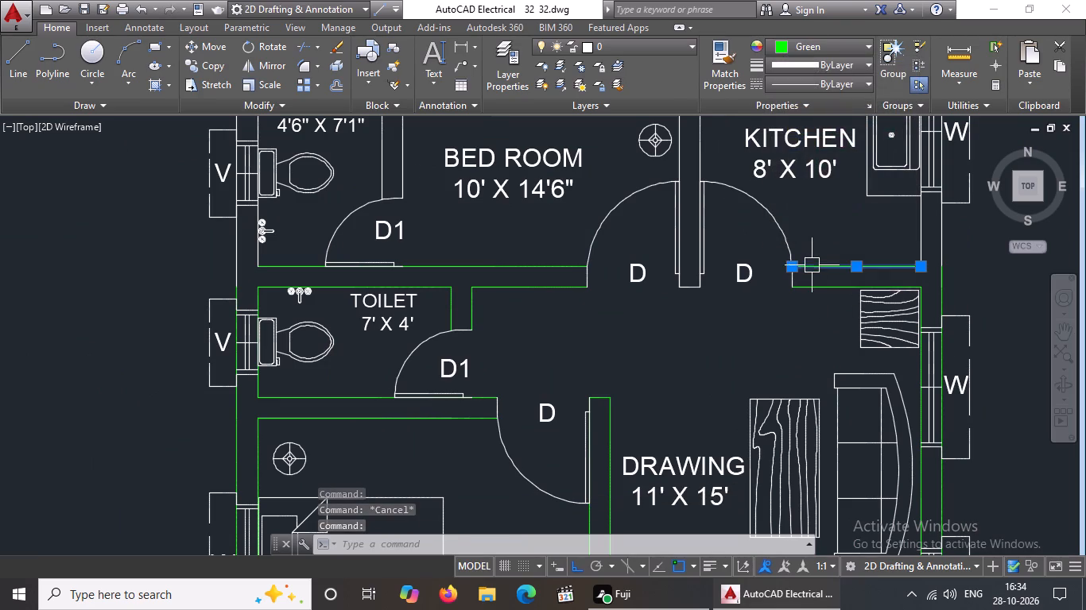
{"action": "key", "text": "Escape"}
Change the first floor's upper outer left wall line and the 4'6" X 7'1" toilet's inner left wall line to Green.
{"action": "scroll", "coordinate": [567, 279], "scroll_direction": "down", "scroll_amount": 2}
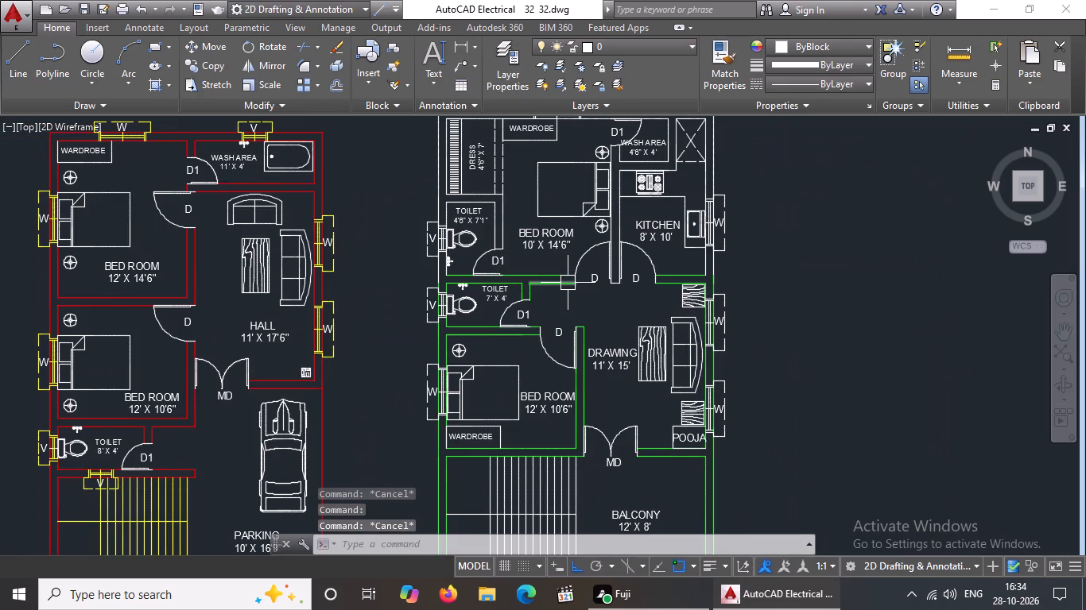
{"action": "scroll", "coordinate": [568, 283], "scroll_direction": "down", "scroll_amount": 1}
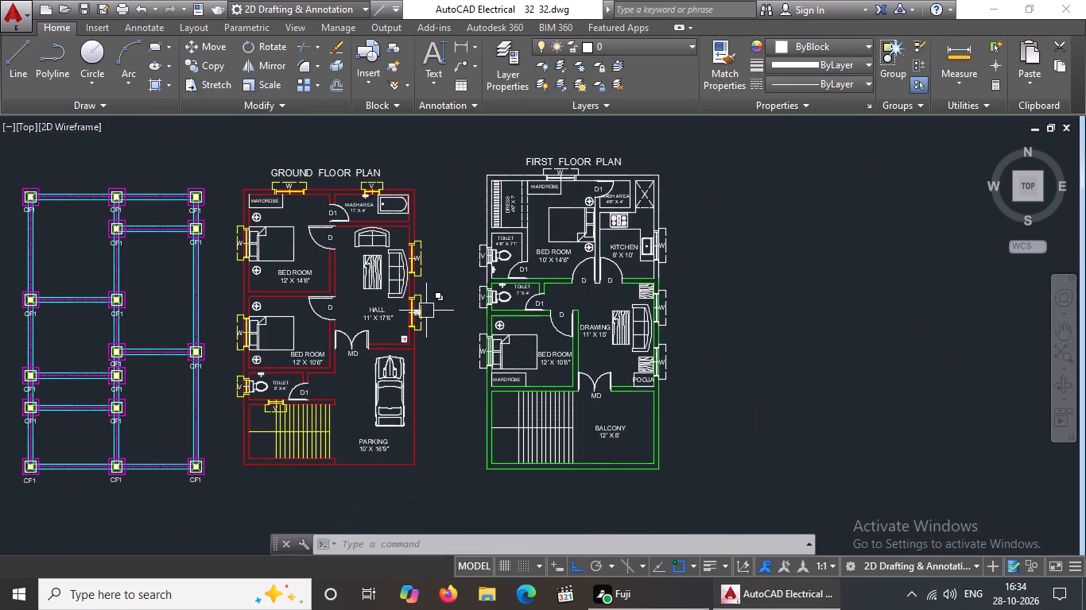
{"action": "scroll", "coordinate": [466, 245], "scroll_direction": "up", "scroll_amount": 4}
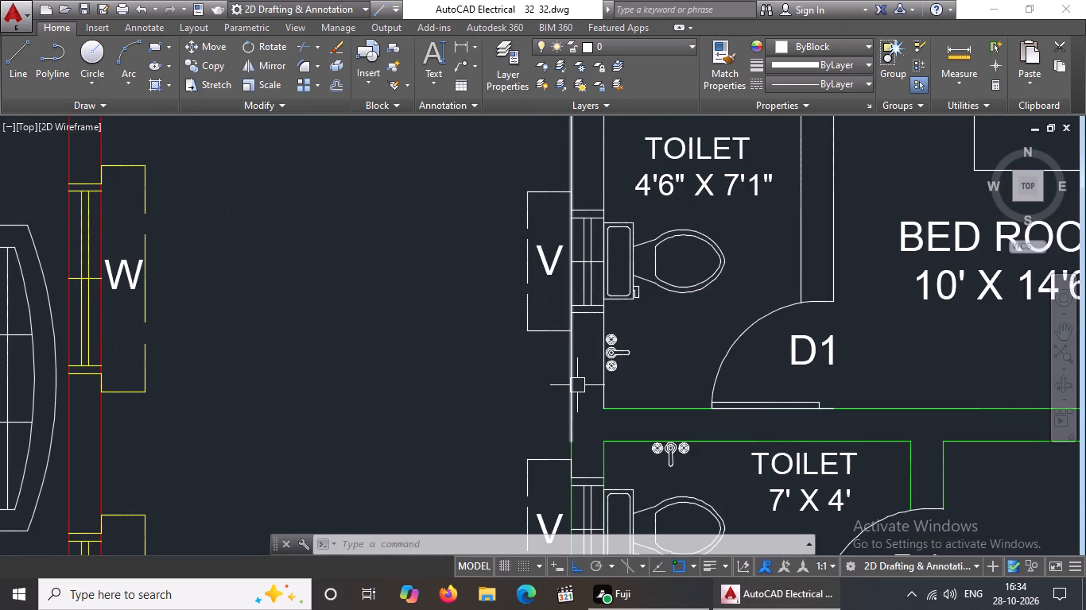
{"action": "left_click", "coordinate": [577, 386]}
{"action": "left_click", "coordinate": [793, 52]}
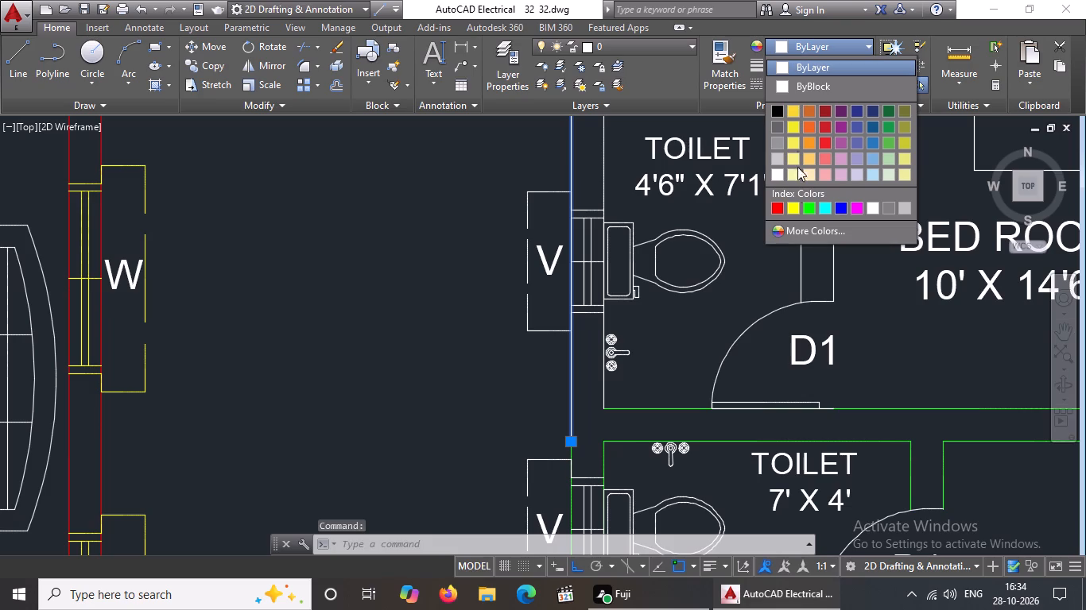
{"action": "left_click", "coordinate": [809, 210]}
{"action": "key", "text": "Escape"}
{"action": "left_click", "coordinate": [602, 381]}
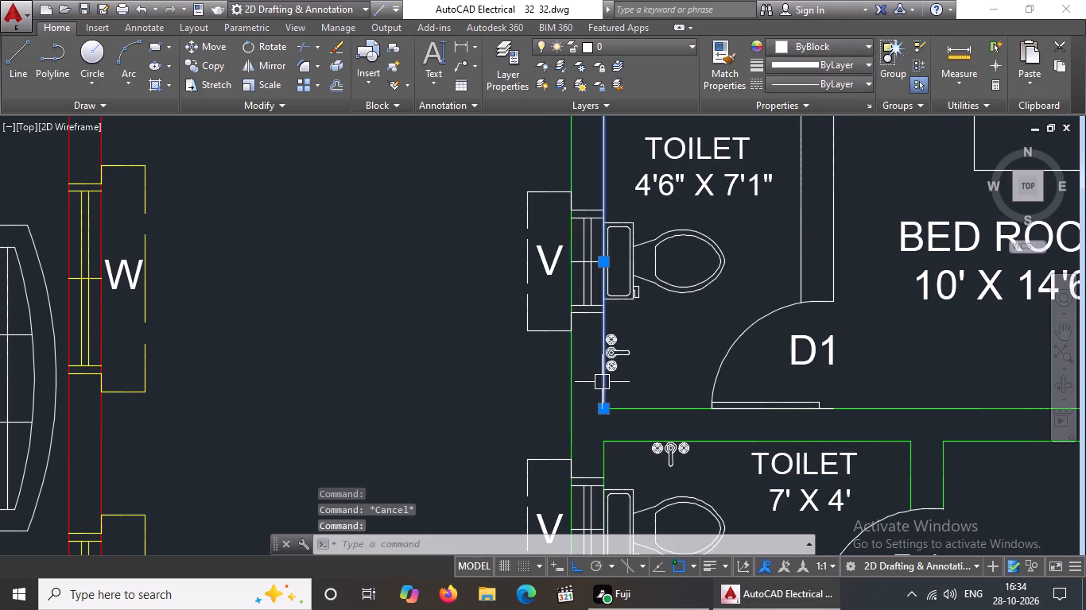
{"action": "left_click", "coordinate": [807, 43]}
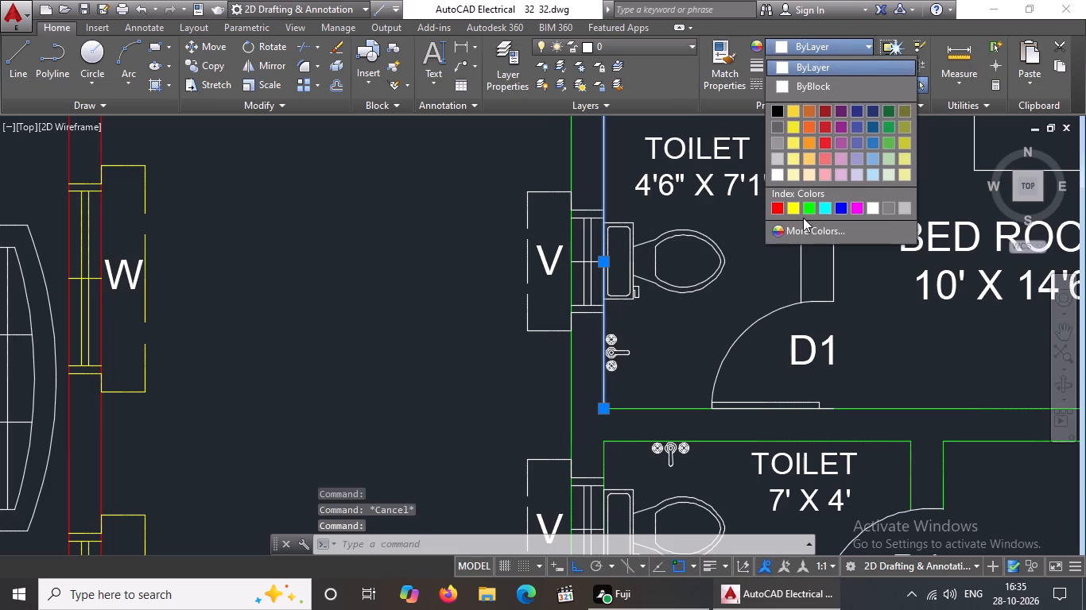
{"action": "left_click", "coordinate": [810, 206]}
{"action": "scroll", "coordinate": [655, 351], "scroll_direction": "down", "scroll_amount": 2}
{"action": "key", "text": "Escape"}
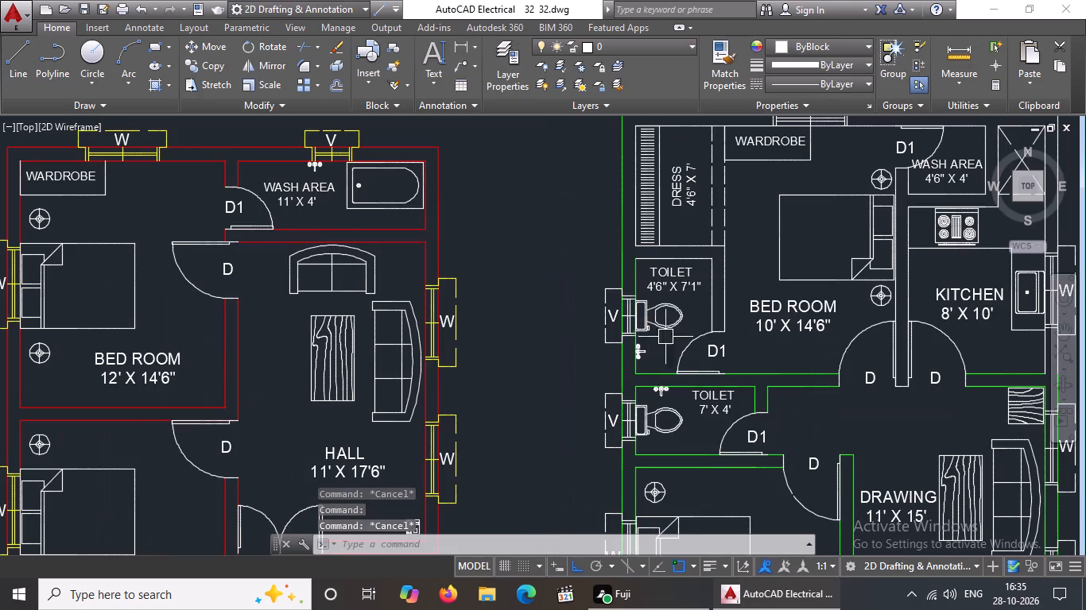
Change the 4'6" X 7'1" toilet's inner top and inner right wall lines to Green.
{"action": "left_click", "coordinate": [696, 257]}
{"action": "left_click", "coordinate": [807, 52]}
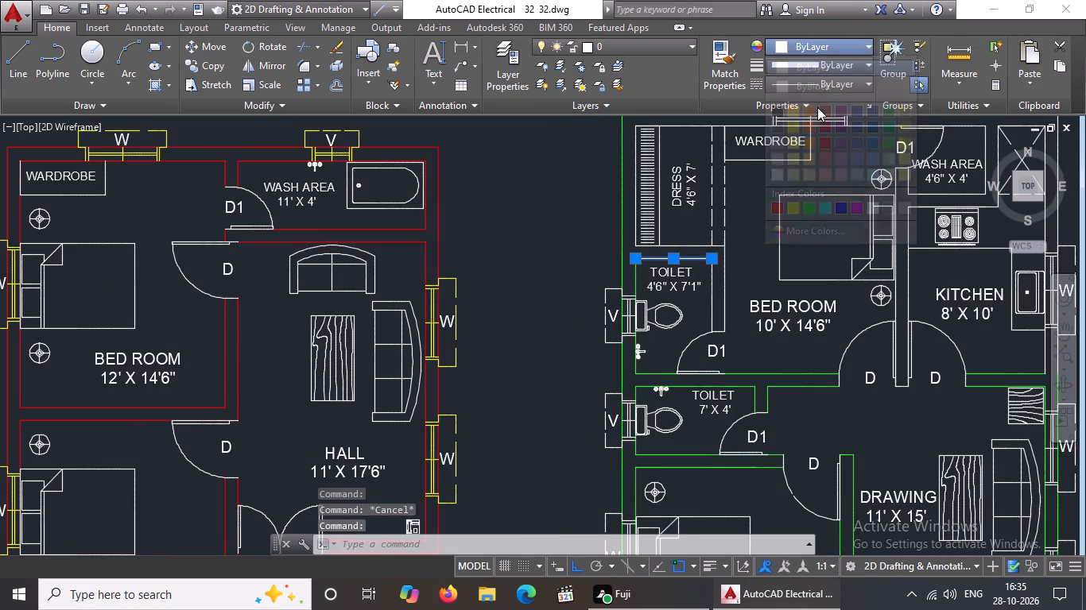
{"action": "left_click", "coordinate": [809, 201]}
{"action": "key", "text": "Escape"}
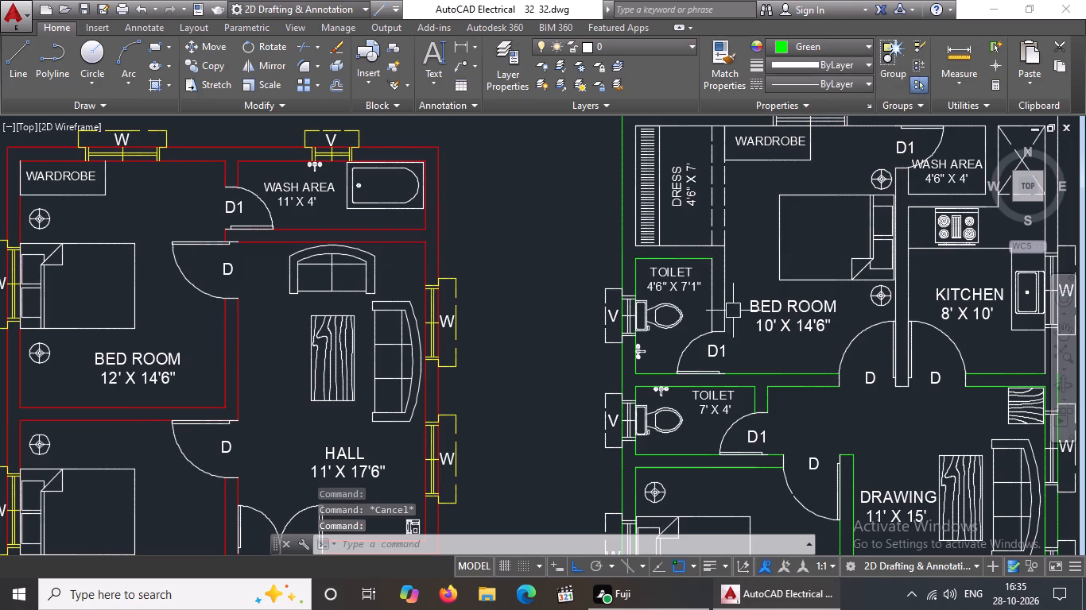
{"action": "left_click", "coordinate": [706, 295]}
{"action": "left_click", "coordinate": [816, 47]}
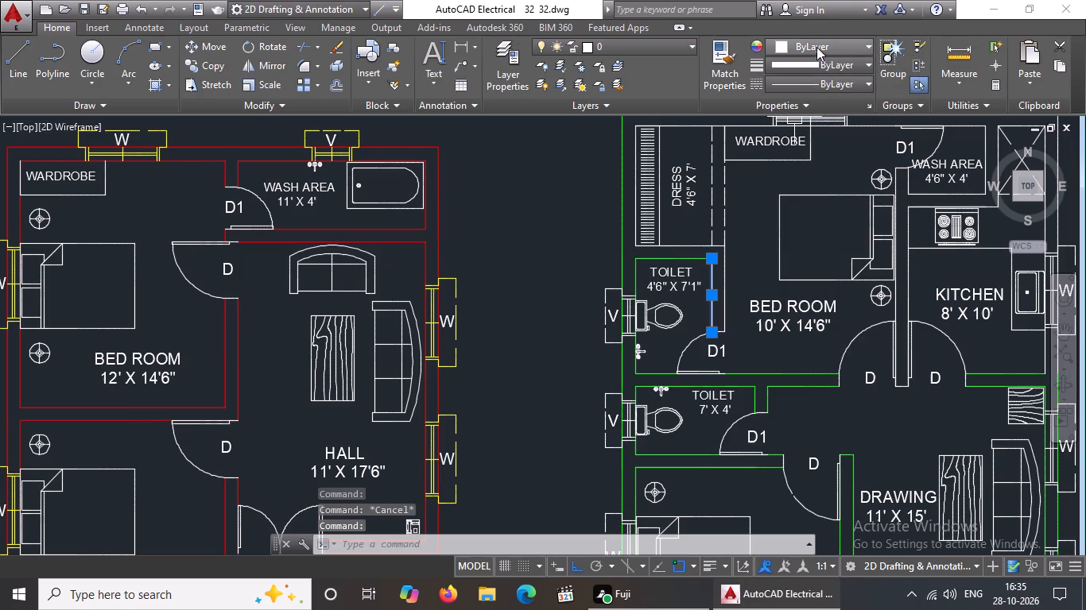
{"action": "left_click", "coordinate": [806, 203]}
{"action": "key", "text": "Escape"}
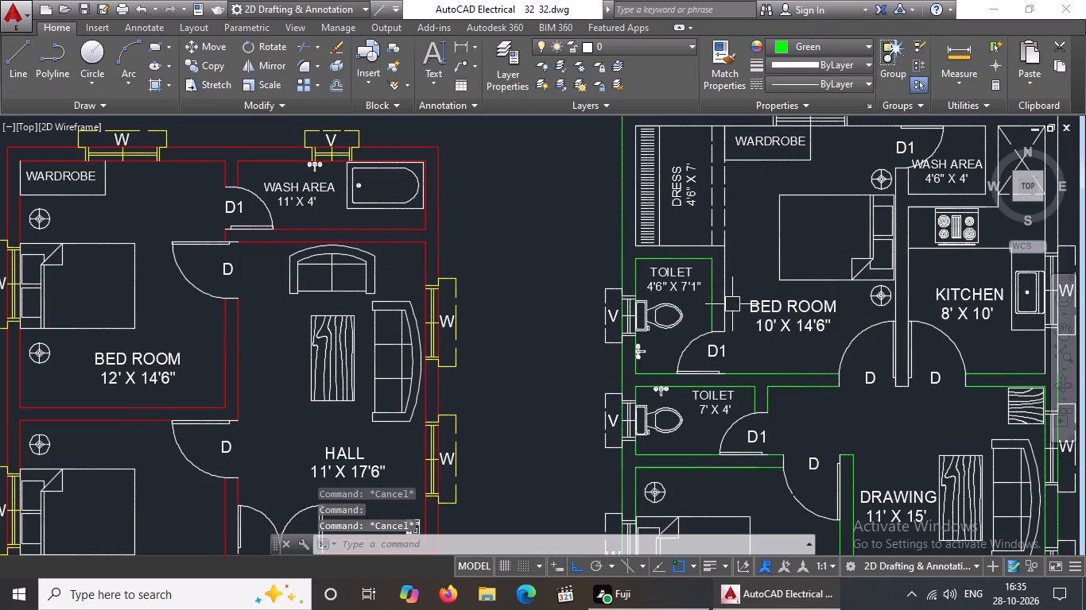
Change the dress area's bottom wall line and inner left wall line to Green.
{"action": "left_click", "coordinate": [696, 240]}
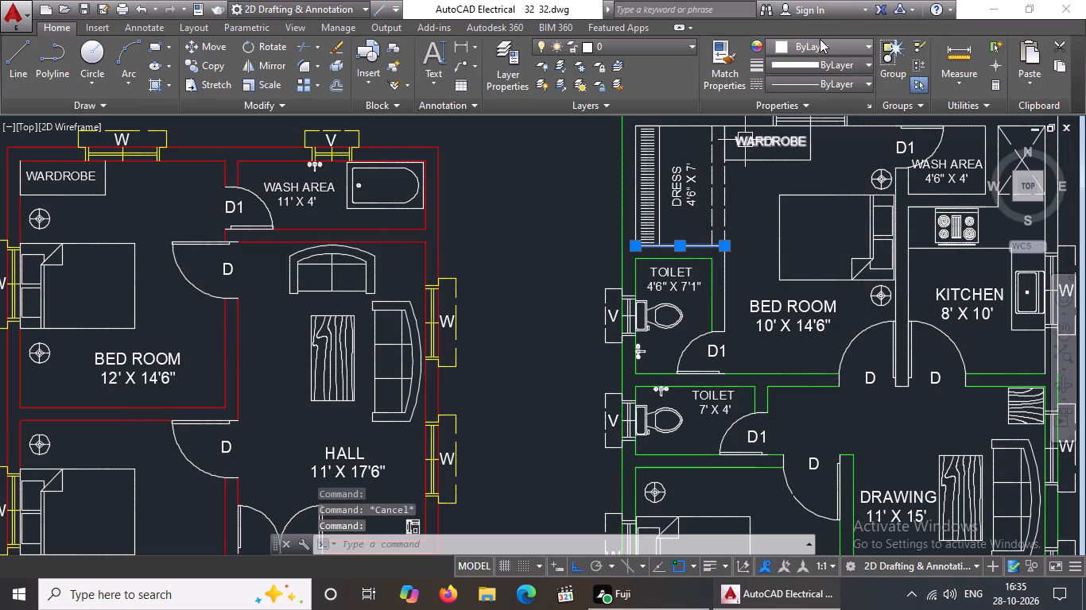
{"action": "left_click", "coordinate": [820, 38]}
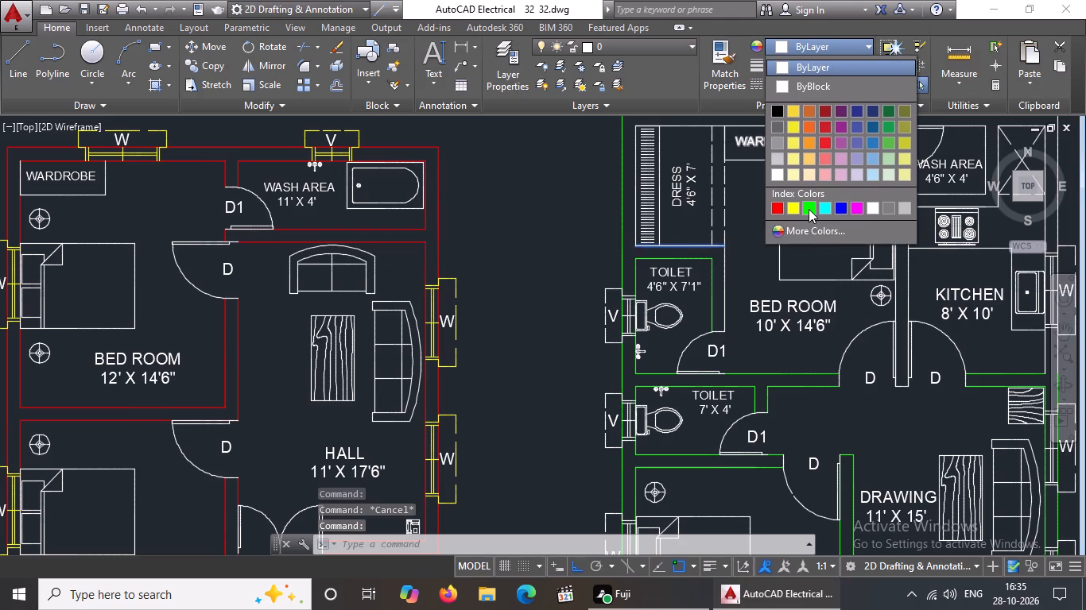
{"action": "left_click", "coordinate": [809, 209]}
{"action": "key", "text": "Escape"}
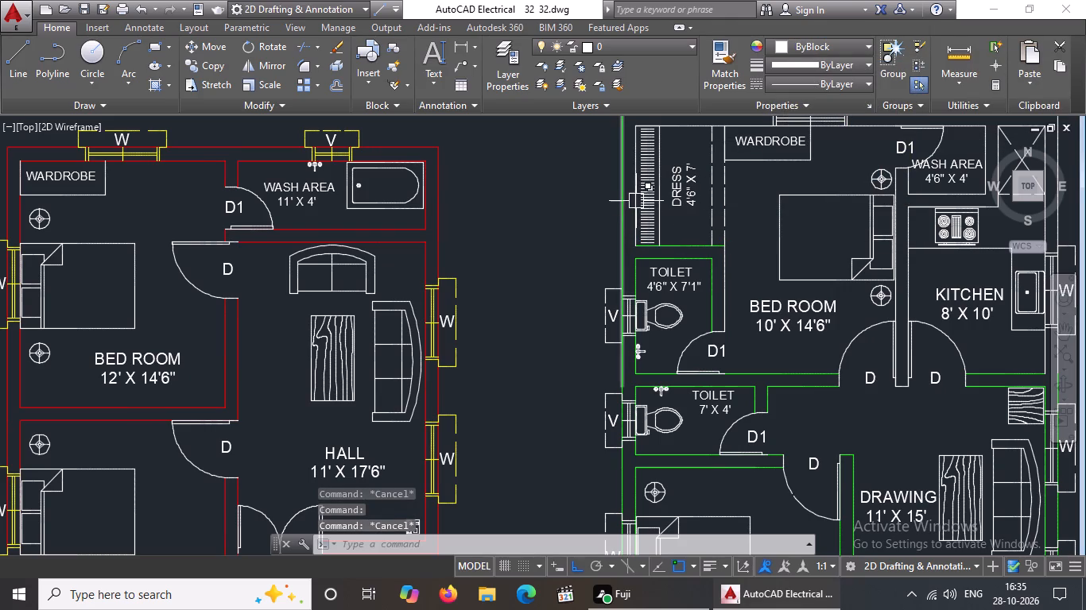
{"action": "scroll", "coordinate": [637, 199], "scroll_direction": "down", "scroll_amount": 1}
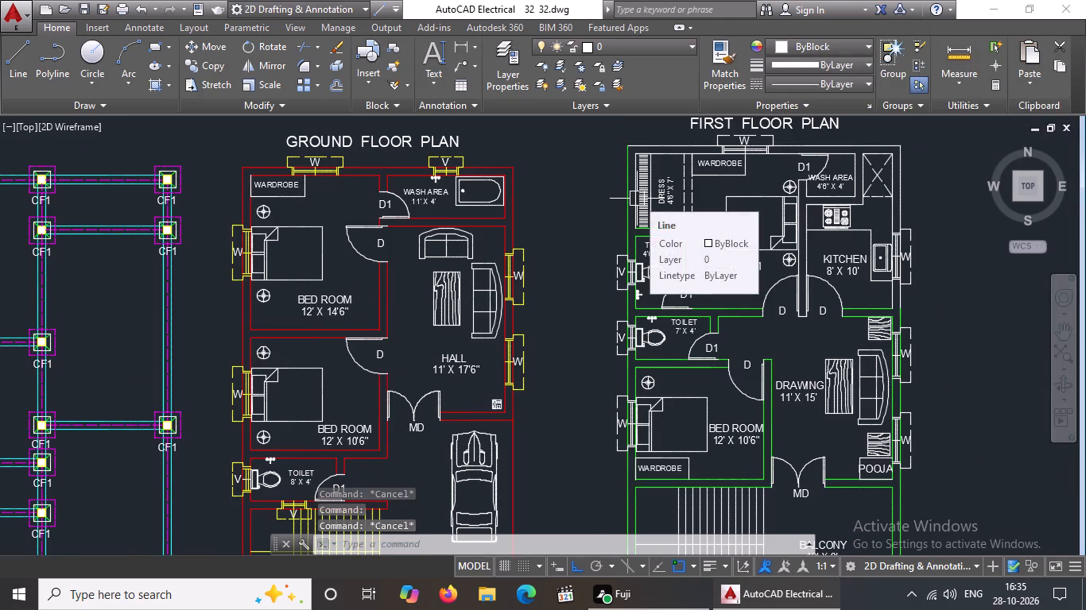
{"action": "scroll", "coordinate": [642, 151], "scroll_direction": "up", "scroll_amount": 2}
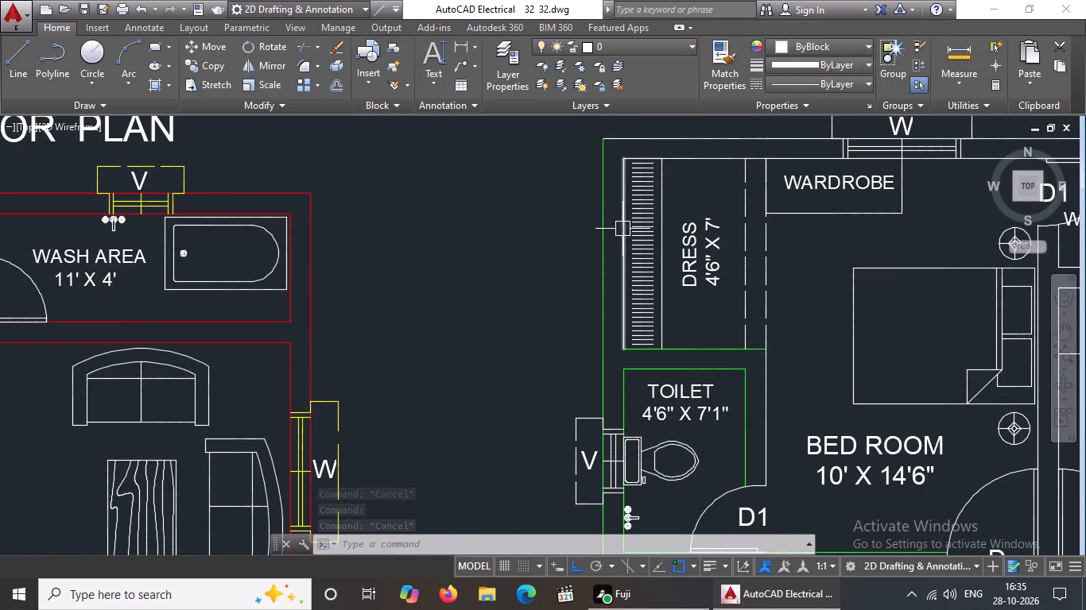
{"action": "left_click", "coordinate": [623, 229]}
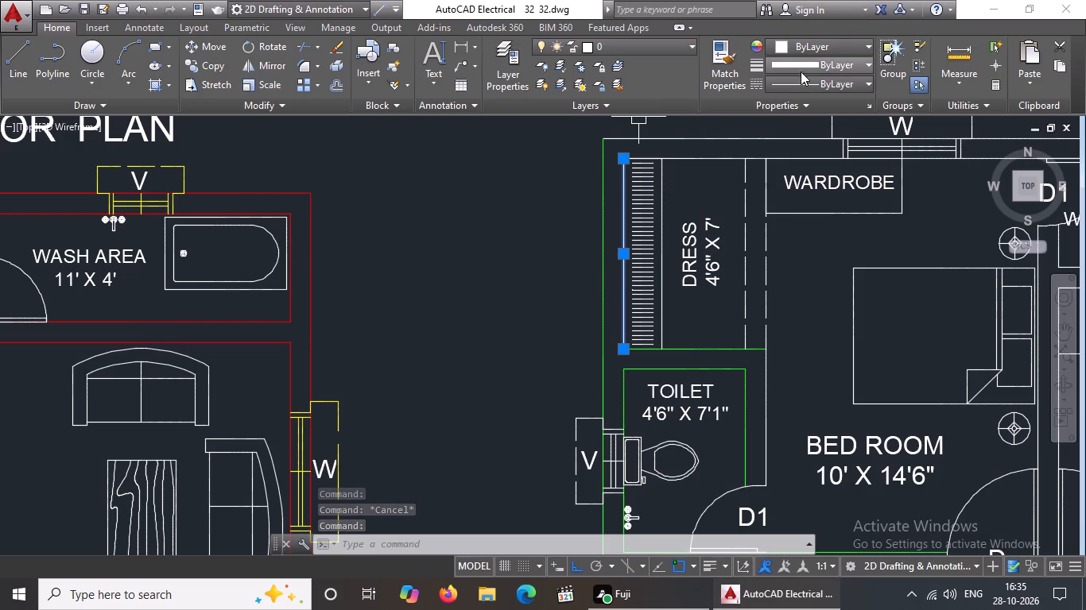
{"action": "left_click", "coordinate": [825, 41]}
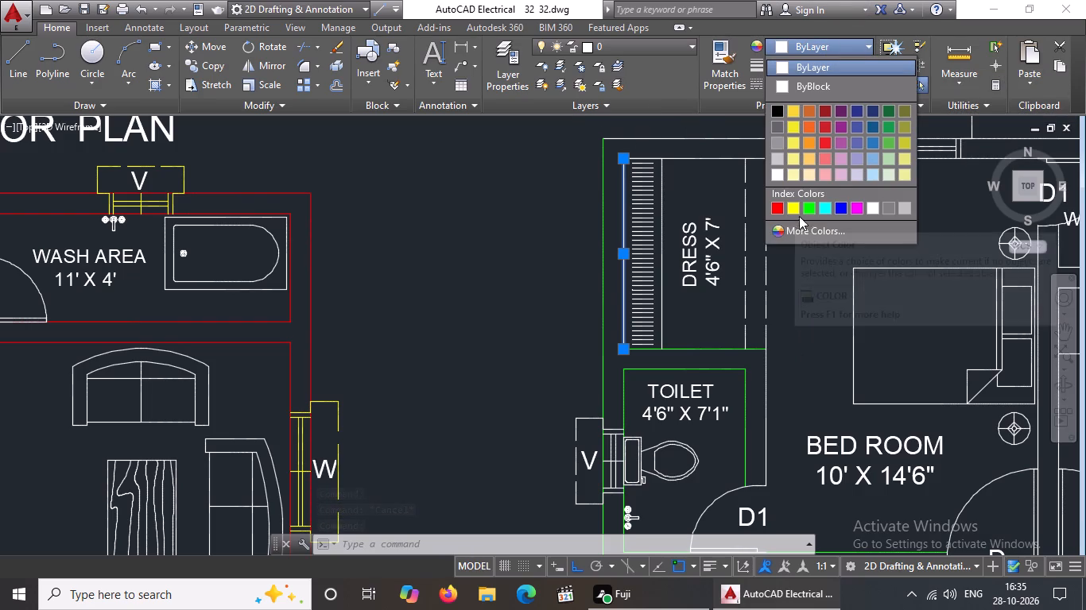
{"action": "left_click", "coordinate": [808, 207]}
{"action": "key", "text": "Escape"}
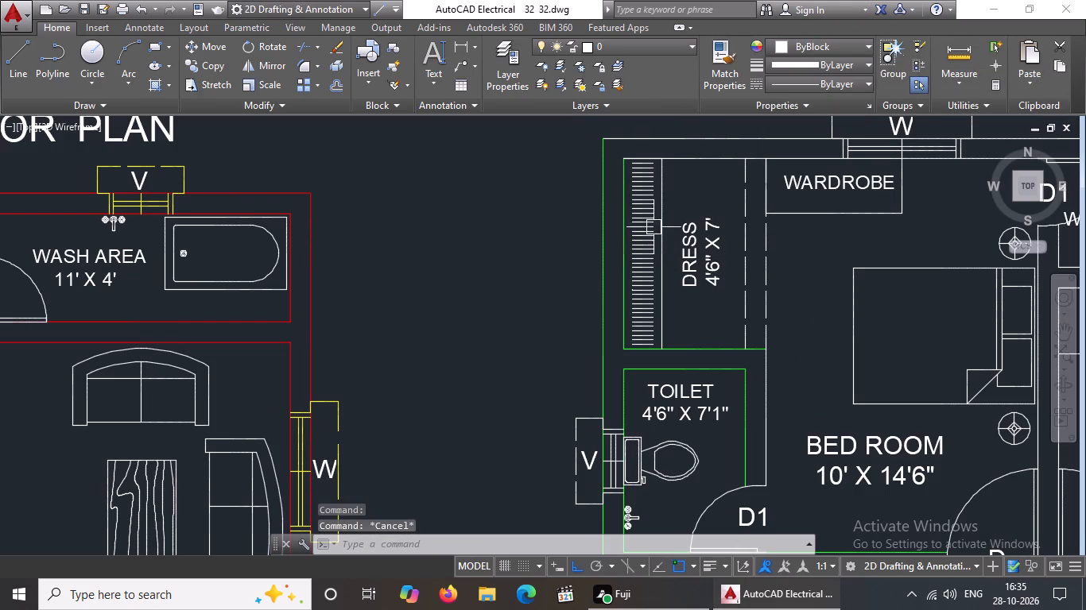
Change the front line of the hatched closet in the dress area to Green.
{"action": "left_click", "coordinate": [660, 200]}
{"action": "left_click", "coordinate": [778, 43]}
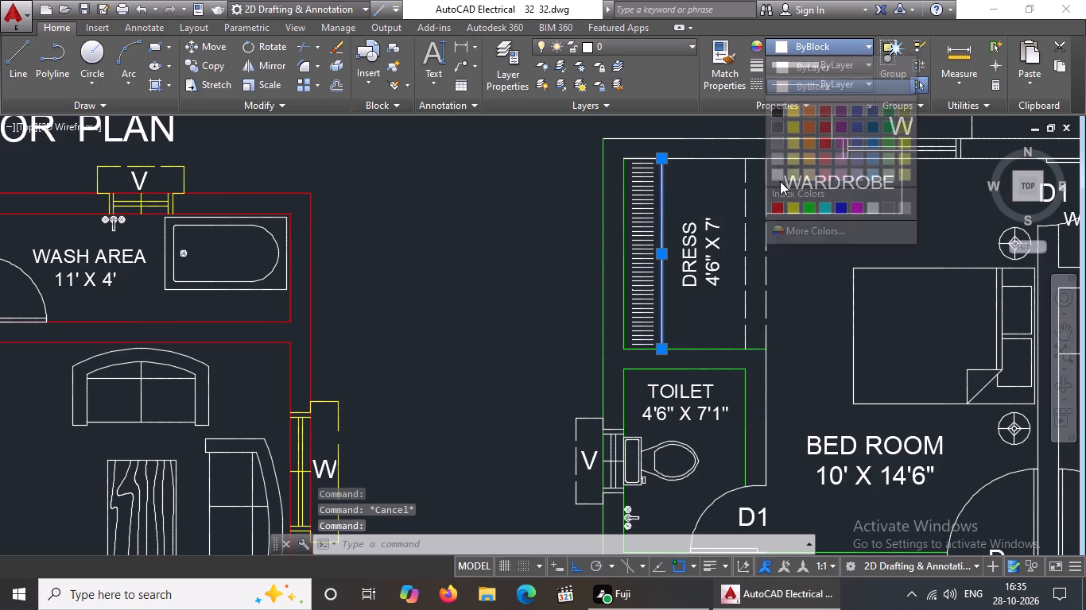
{"action": "left_click", "coordinate": [809, 200]}
{"action": "key", "text": "Escape"}
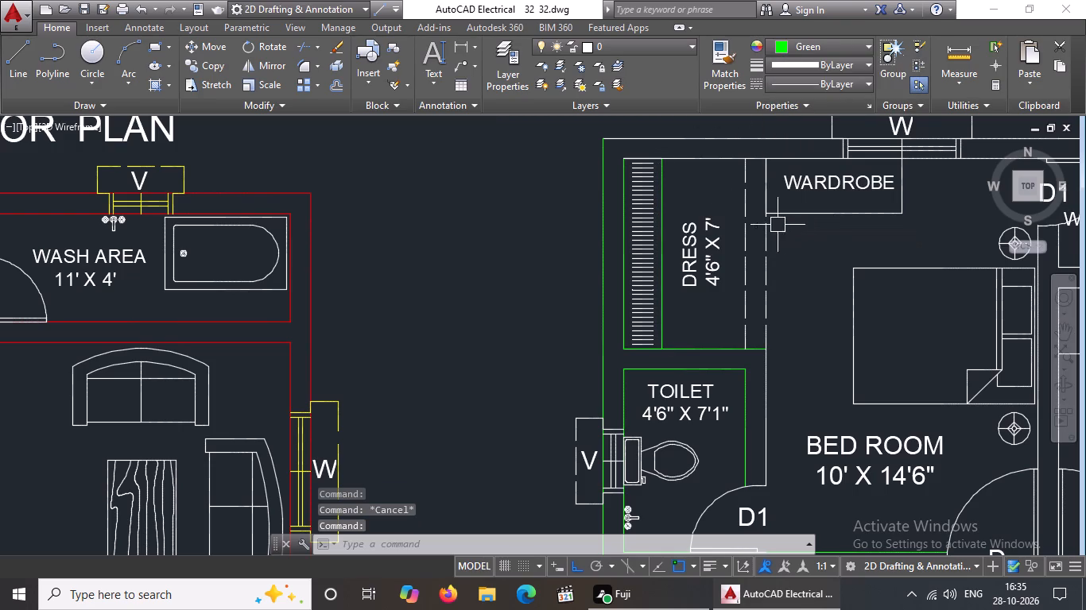
Change the inner and outer top wall lines above the dress area to Green.
{"action": "left_click", "coordinate": [695, 164]}
{"action": "left_click", "coordinate": [820, 43]}
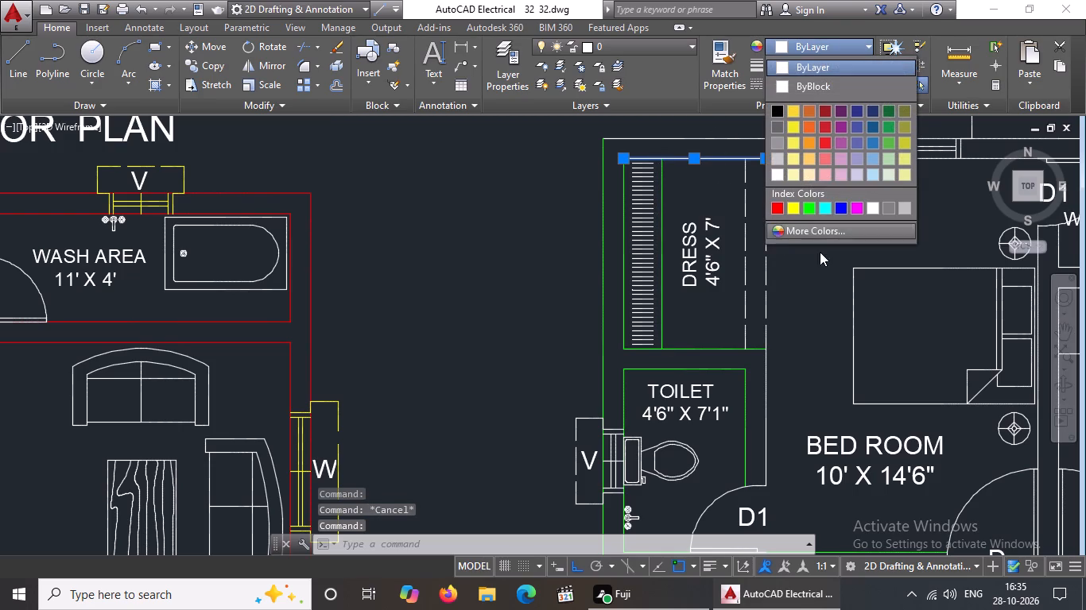
{"action": "left_click", "coordinate": [808, 206]}
{"action": "key", "text": "Escape"}
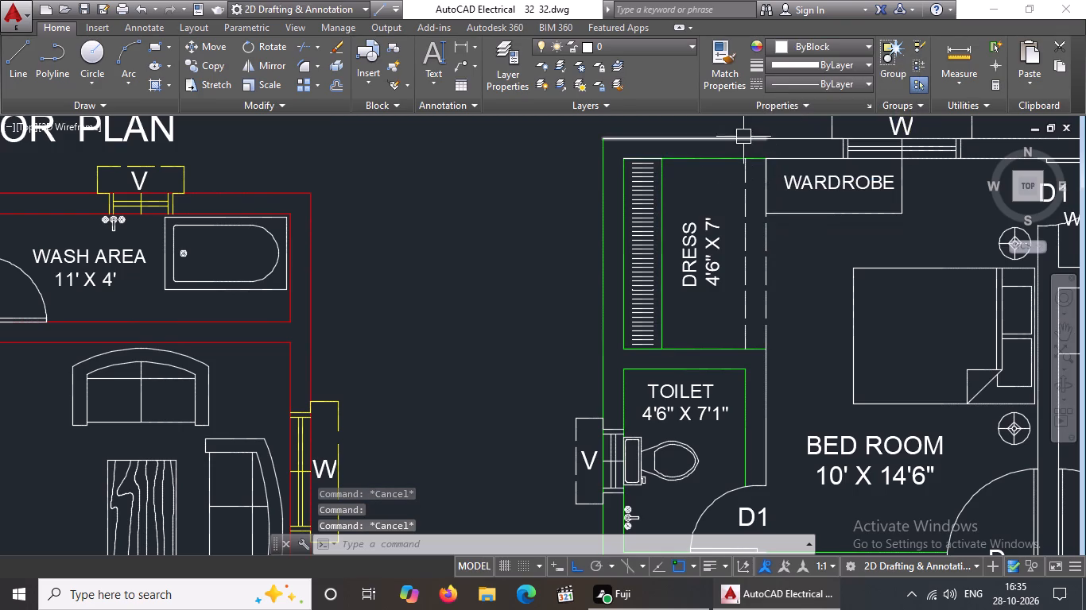
{"action": "left_click", "coordinate": [743, 137]}
{"action": "left_click", "coordinate": [851, 45]}
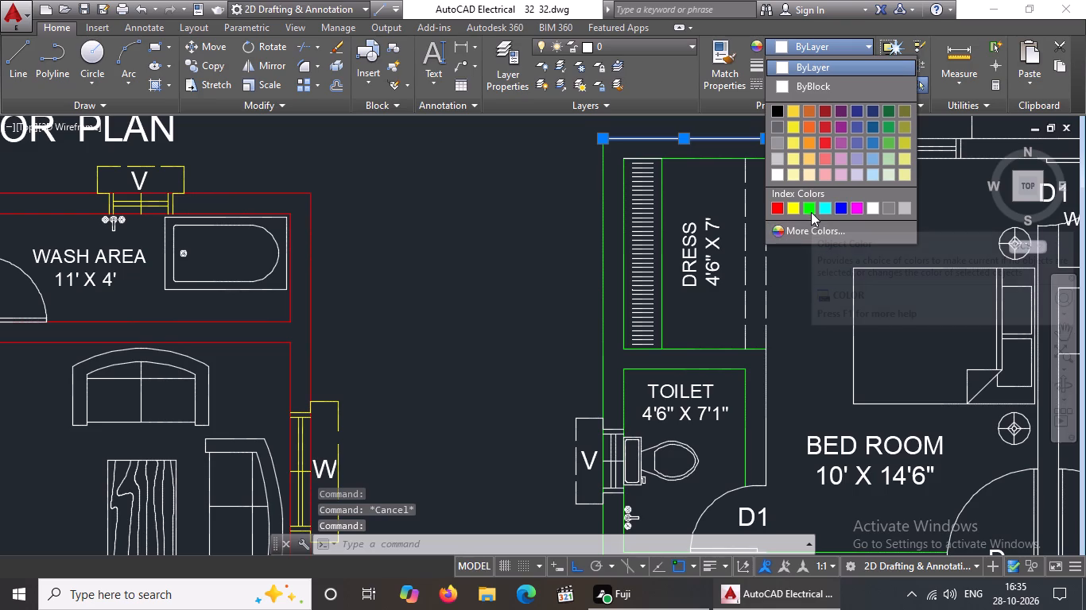
{"action": "left_click", "coordinate": [810, 204]}
{"action": "key", "text": "Escape"}
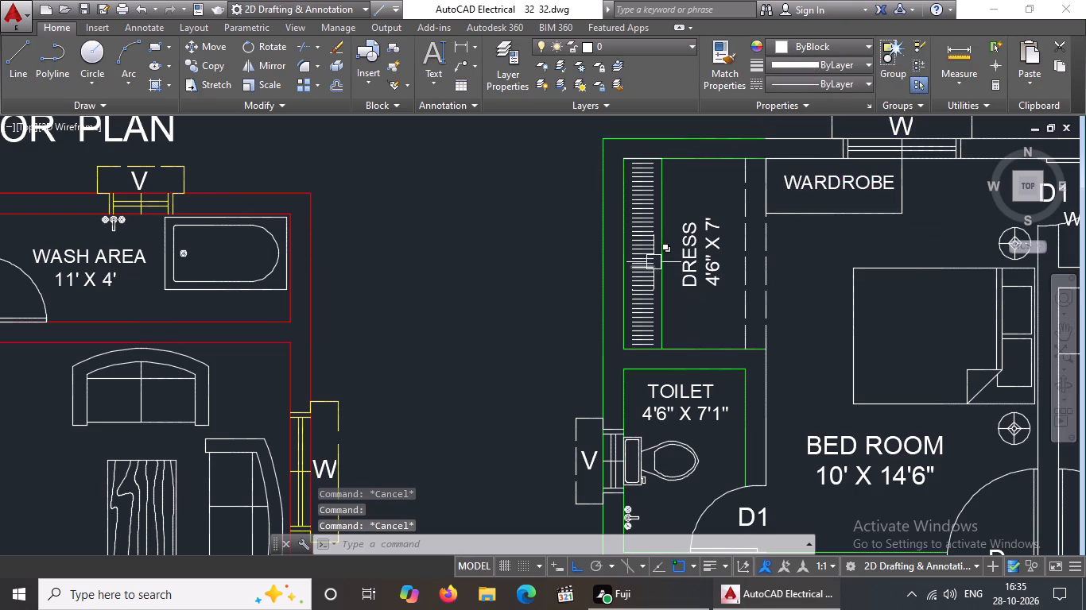
Change the short top line of the hatched closet in the dress area to Green.
{"action": "scroll", "coordinate": [616, 170], "scroll_direction": "up", "scroll_amount": 2}
{"action": "left_click_drag", "start_coordinate": [606, 127], "coordinate": [627, 131]}
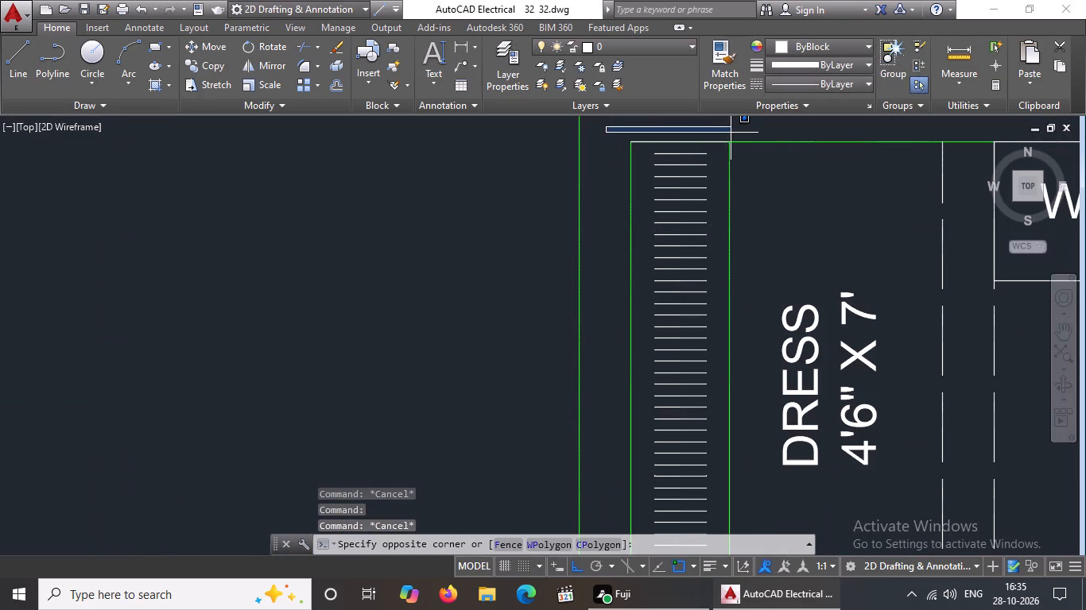
{"action": "left_click", "coordinate": [748, 145]}
{"action": "left_click_drag", "start_coordinate": [836, 43], "coordinate": [835, 58]}
{"action": "left_click", "coordinate": [835, 47]}
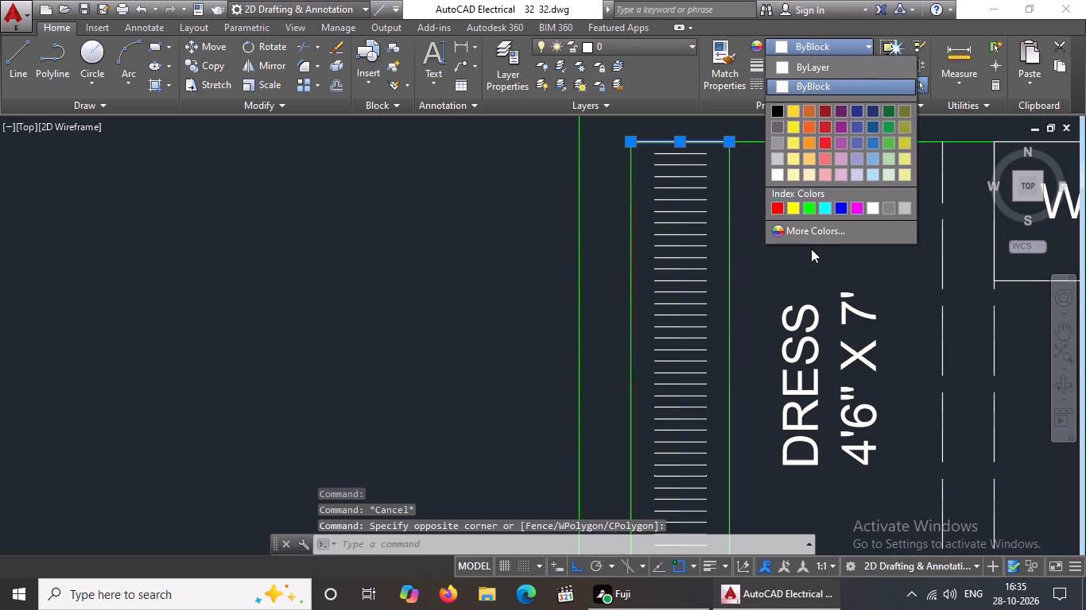
{"action": "left_click", "coordinate": [809, 207]}
{"action": "scroll", "coordinate": [756, 230], "scroll_direction": "down", "scroll_amount": 3}
{"action": "key", "text": "Escape"}
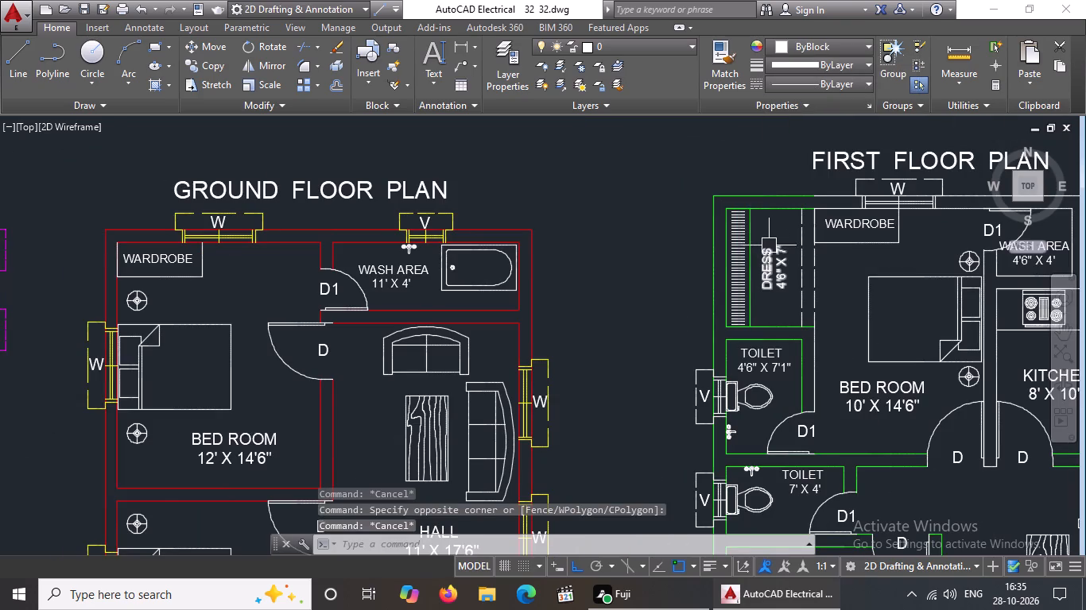
Change the outer and inner right wall lines beside the 8' X 10' kitchen to Green.
{"action": "scroll", "coordinate": [779, 242], "scroll_direction": "down", "scroll_amount": 2}
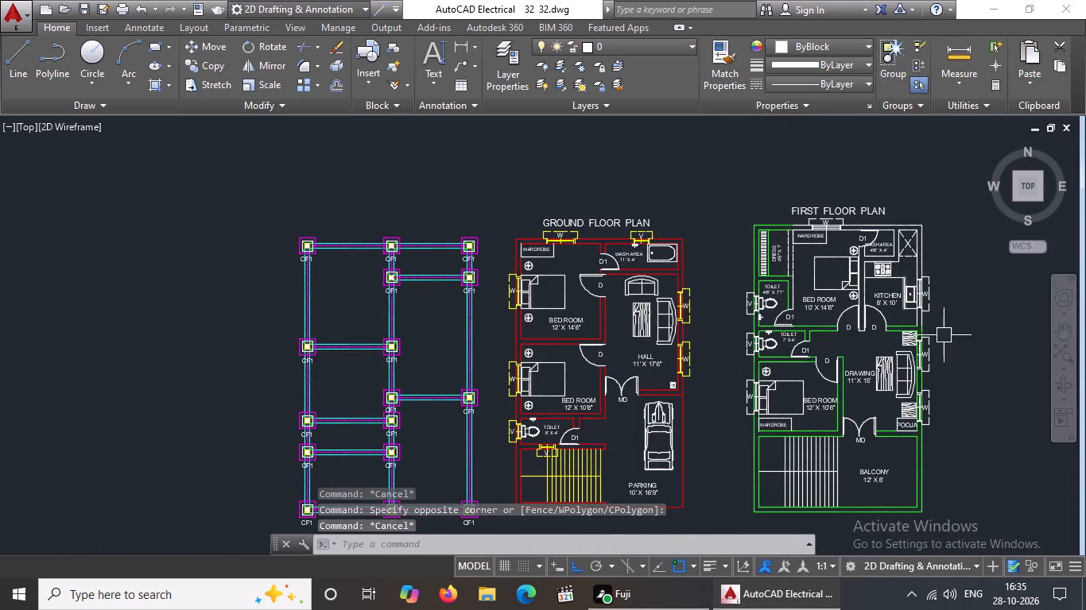
{"action": "scroll", "coordinate": [944, 335], "scroll_direction": "up", "scroll_amount": 2}
{"action": "scroll", "coordinate": [882, 312], "scroll_direction": "up", "scroll_amount": 2}
{"action": "left_click", "coordinate": [884, 280]}
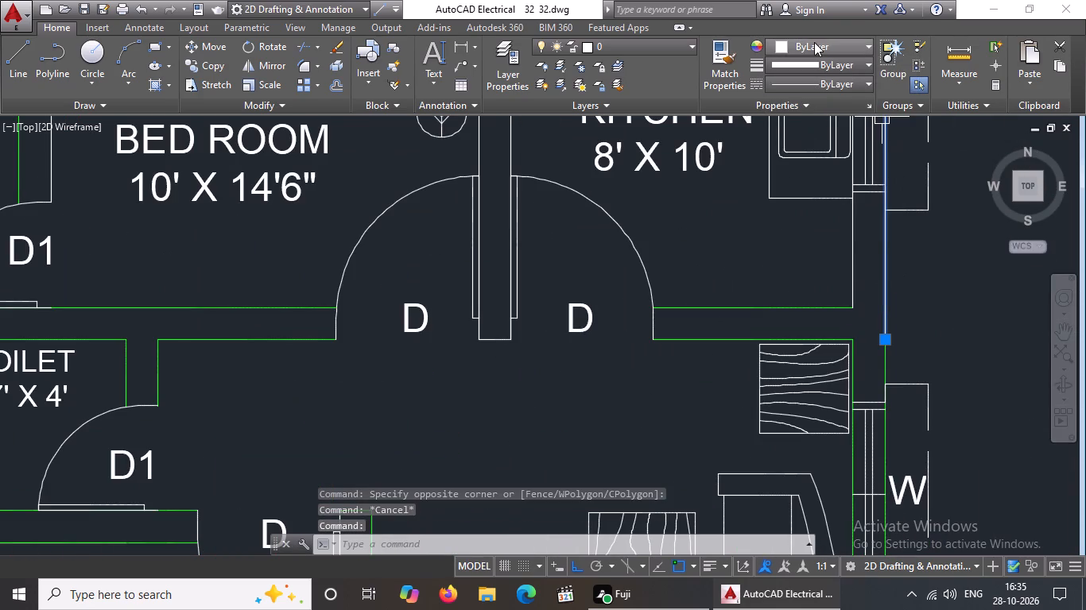
{"action": "left_click", "coordinate": [811, 38]}
{"action": "left_click", "coordinate": [810, 208]}
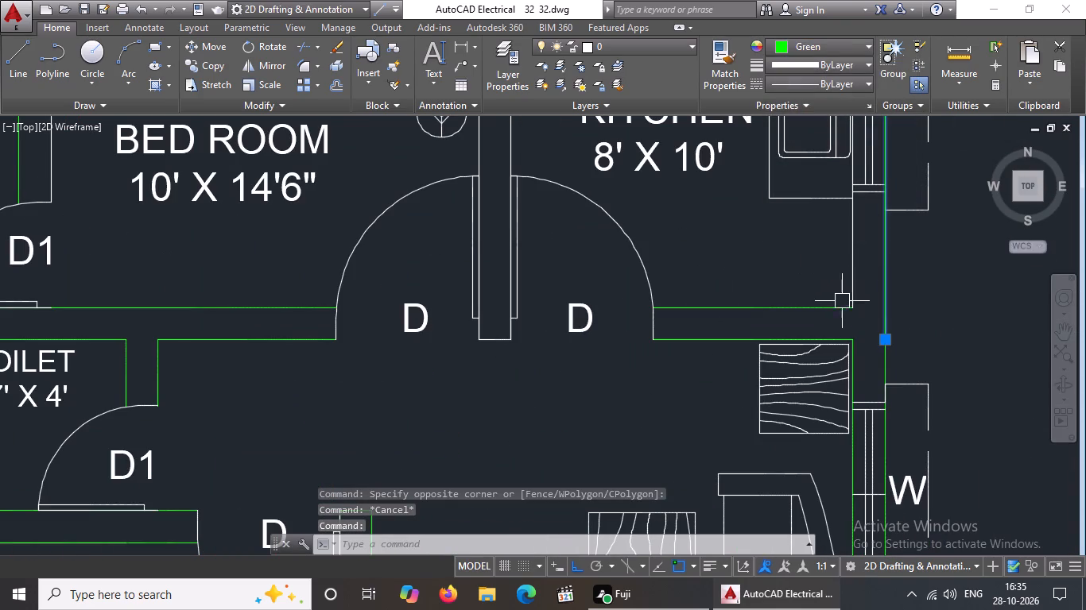
{"action": "key", "text": "Escape"}
{"action": "left_click", "coordinate": [850, 280]}
{"action": "left_click", "coordinate": [810, 40]}
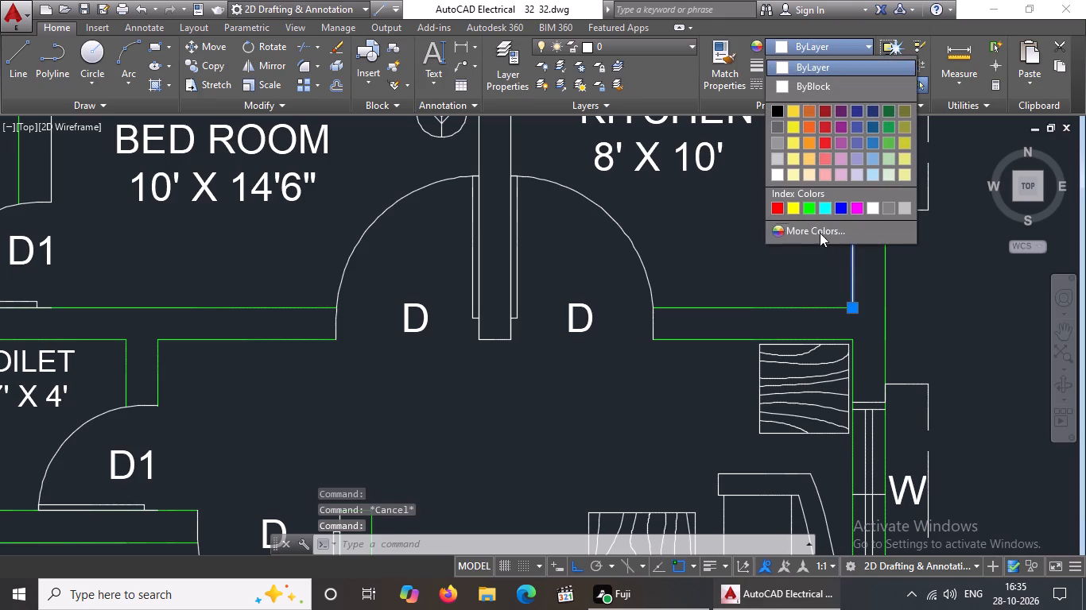
{"action": "left_click_drag", "start_coordinate": [812, 209], "coordinate": [809, 235]}
{"action": "scroll", "coordinate": [807, 278], "scroll_direction": "down", "scroll_amount": 3}
{"action": "key", "text": "Escape"}
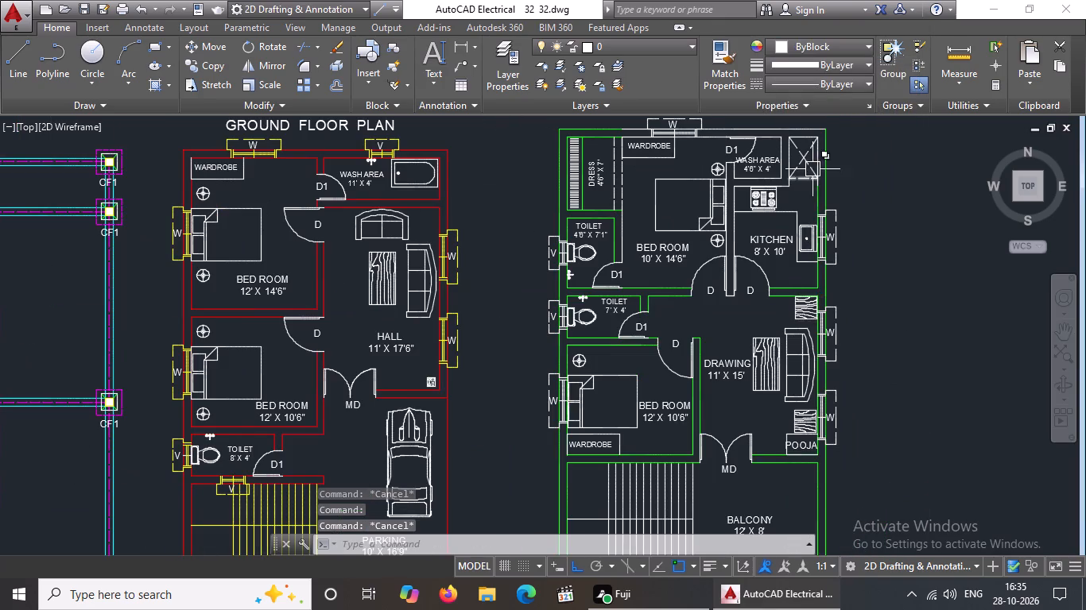
Change the inner right wall line beside the cross-marked shaft above the kitchen to Green.
{"action": "scroll", "coordinate": [825, 149], "scroll_direction": "up", "scroll_amount": 2}
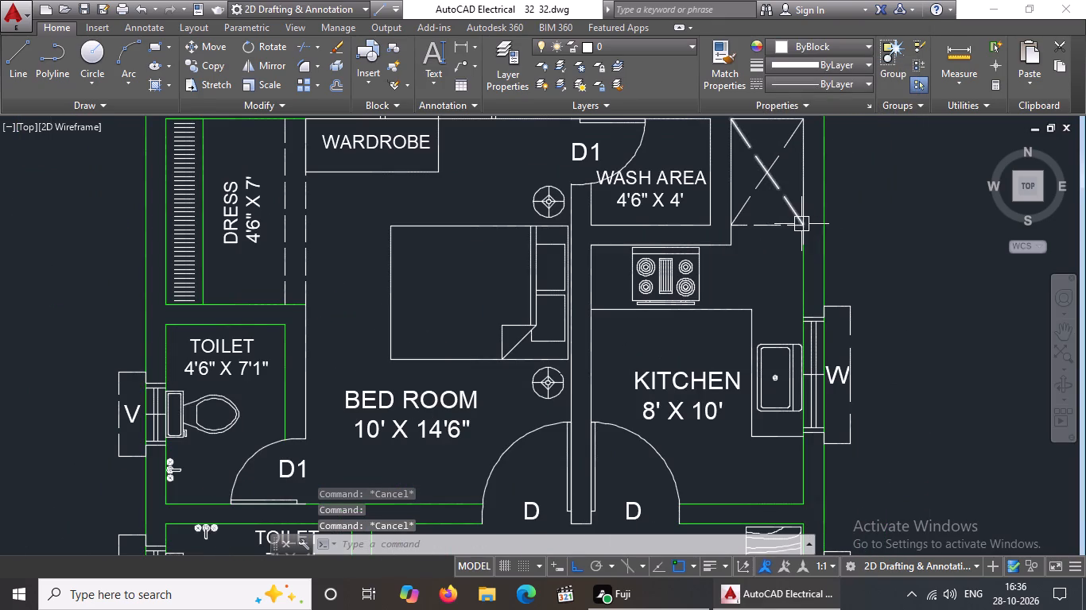
{"action": "left_click", "coordinate": [803, 234]}
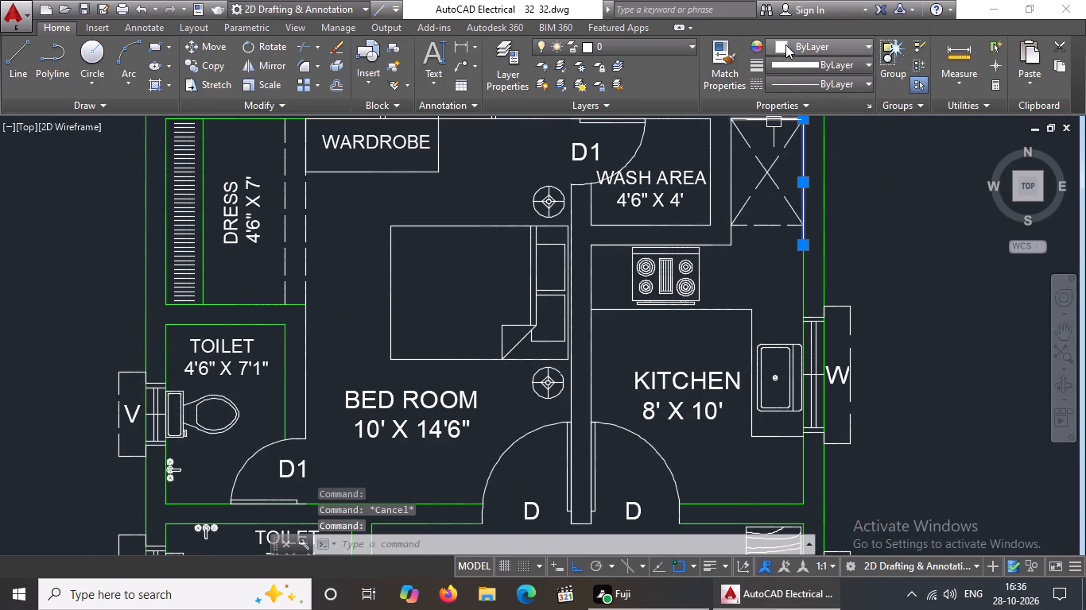
{"action": "left_click_drag", "start_coordinate": [785, 44], "coordinate": [785, 53]}
{"action": "left_click", "coordinate": [805, 209]}
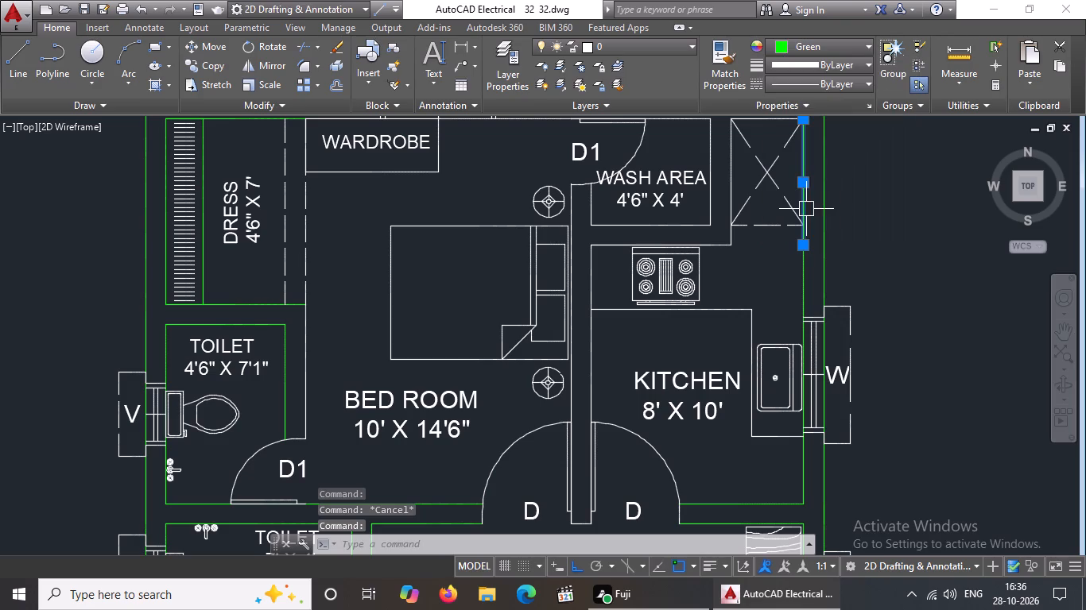
{"action": "scroll", "coordinate": [848, 243], "scroll_direction": "down", "scroll_amount": 1}
{"action": "key", "text": "Escape"}
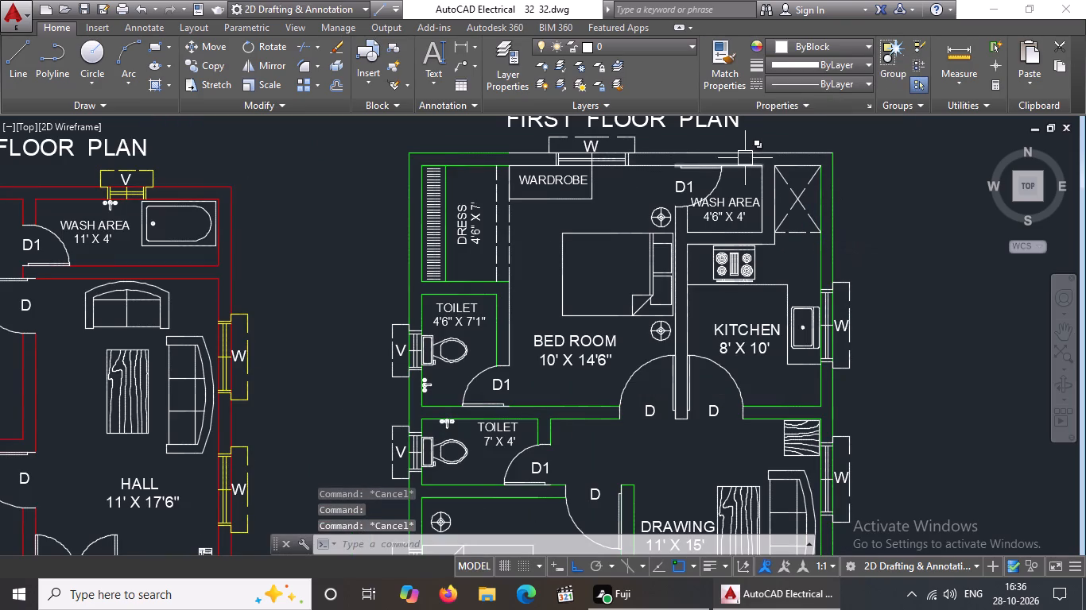
Change the outer top wall lines above the wash area and the 10' X 14'6" bedroom to Green.
{"action": "left_click", "coordinate": [745, 150]}
{"action": "left_click", "coordinate": [800, 38]}
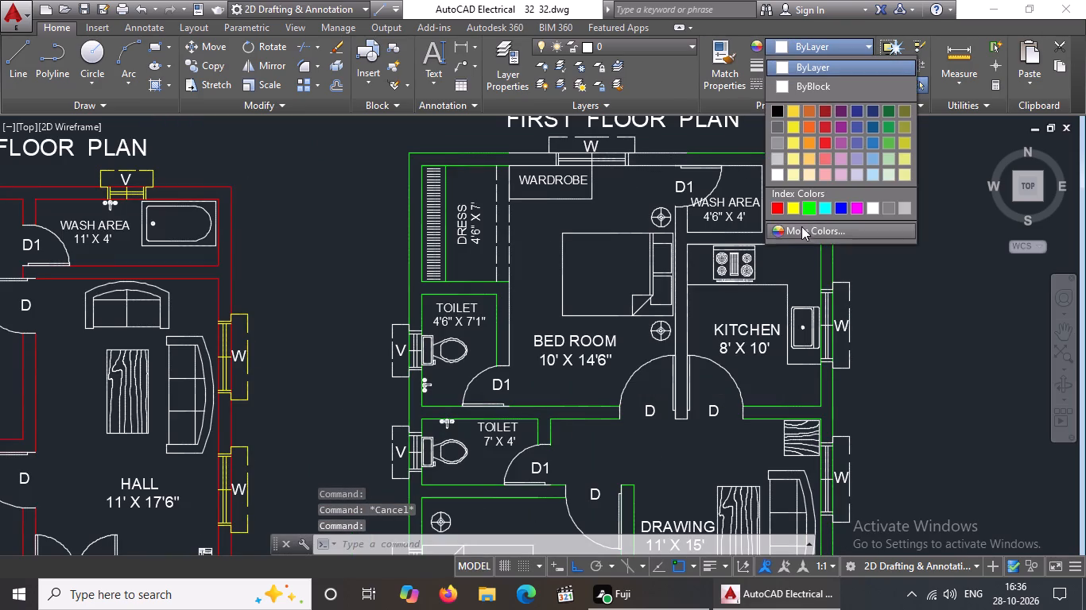
{"action": "left_click", "coordinate": [806, 210]}
{"action": "key", "text": "Escape"}
{"action": "left_click", "coordinate": [665, 154]}
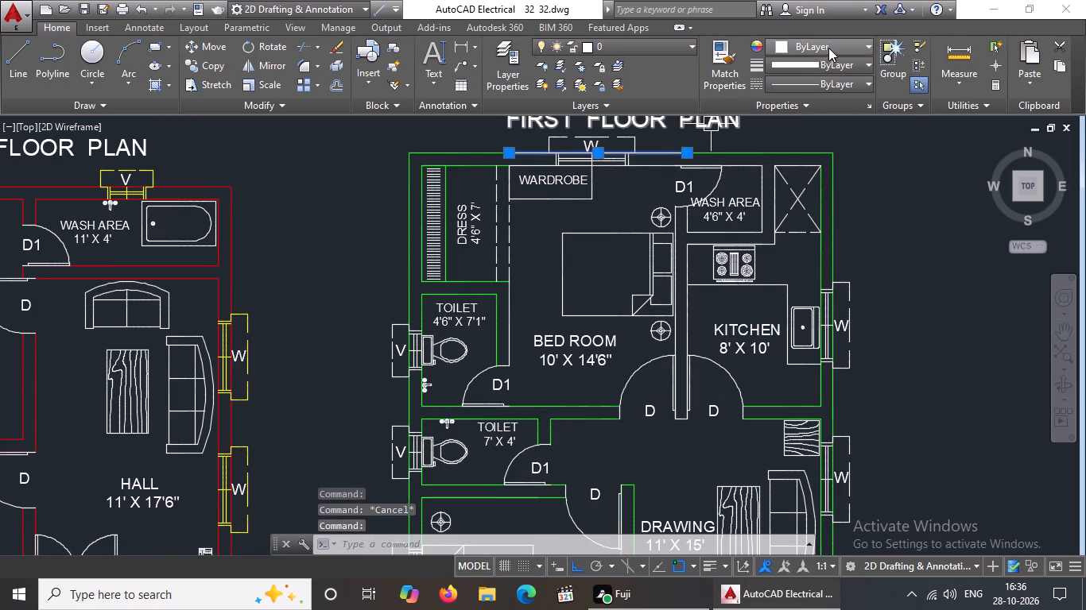
{"action": "left_click", "coordinate": [830, 43]}
{"action": "left_click", "coordinate": [804, 207]}
{"action": "key", "text": "Escape"}
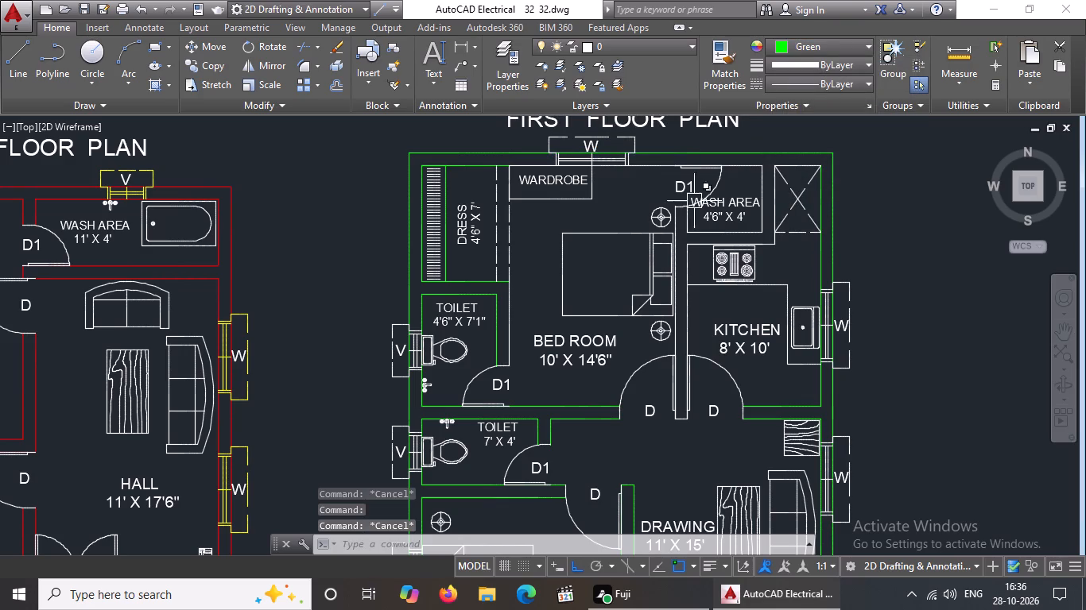
Change the inner top wall lines of the 10' X 14'6" bedroom and the 4'6" X 4' wash area to Green.
{"action": "left_click", "coordinate": [651, 169]}
{"action": "left_click", "coordinate": [837, 46]}
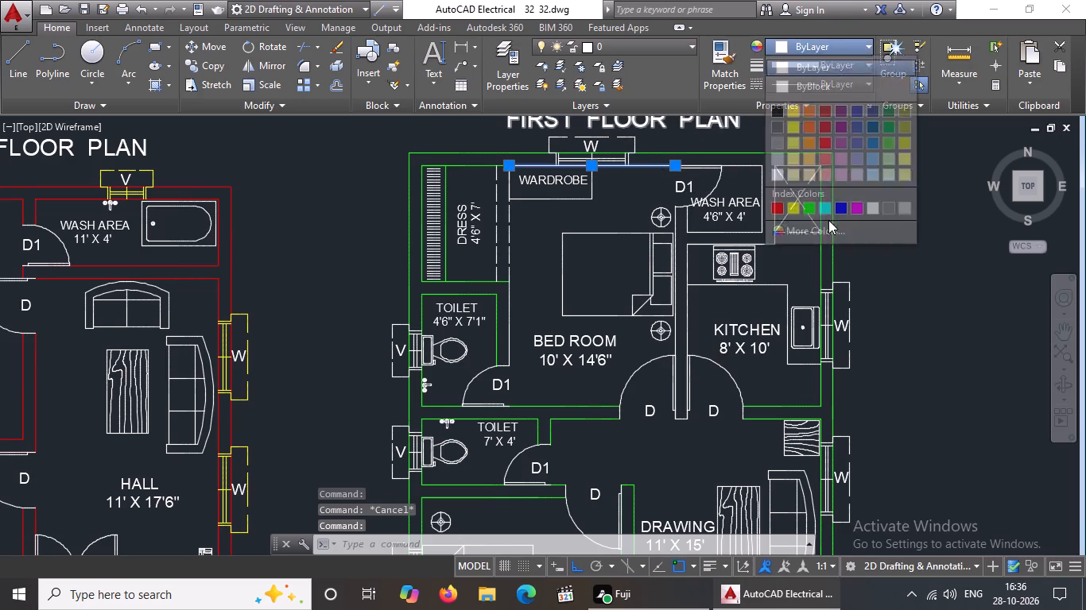
{"action": "left_click", "coordinate": [809, 204]}
{"action": "key", "text": "Escape"}
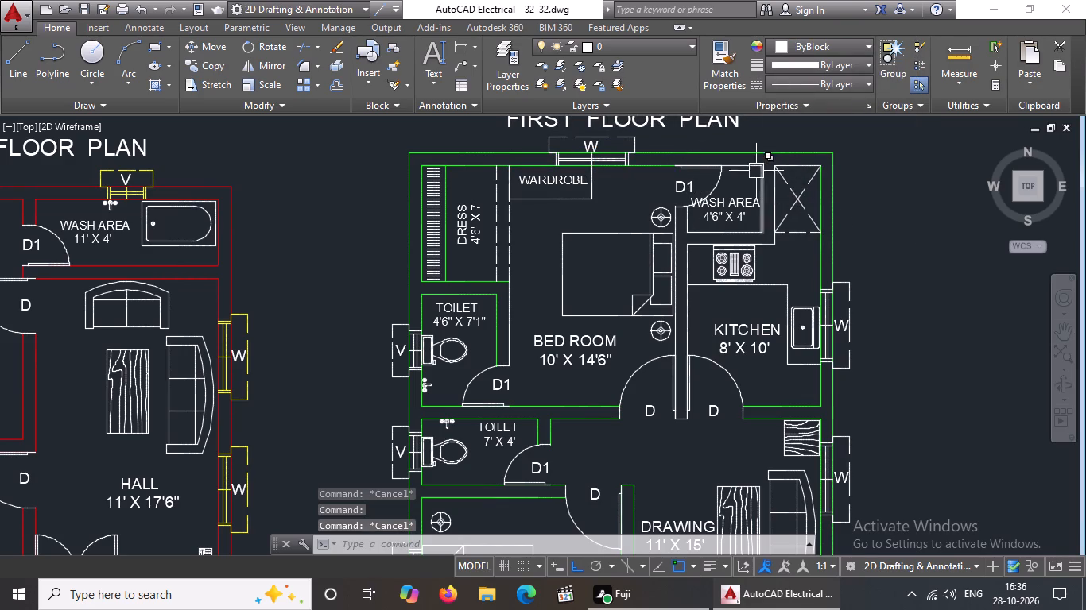
{"action": "left_click", "coordinate": [752, 167]}
{"action": "left_click", "coordinate": [813, 49]}
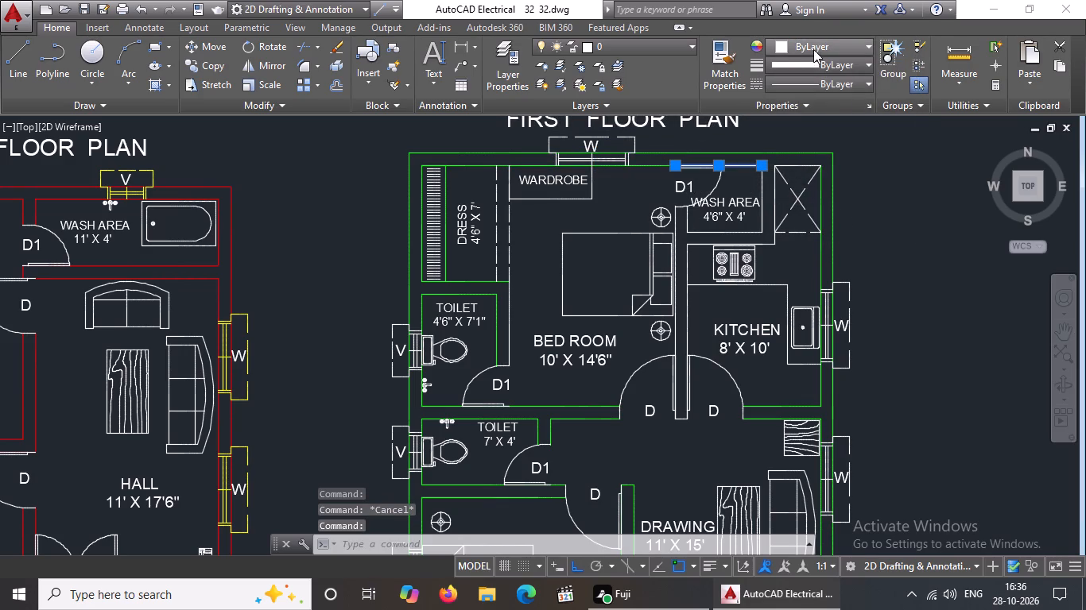
{"action": "left_click", "coordinate": [809, 209]}
{"action": "key", "text": "Escape"}
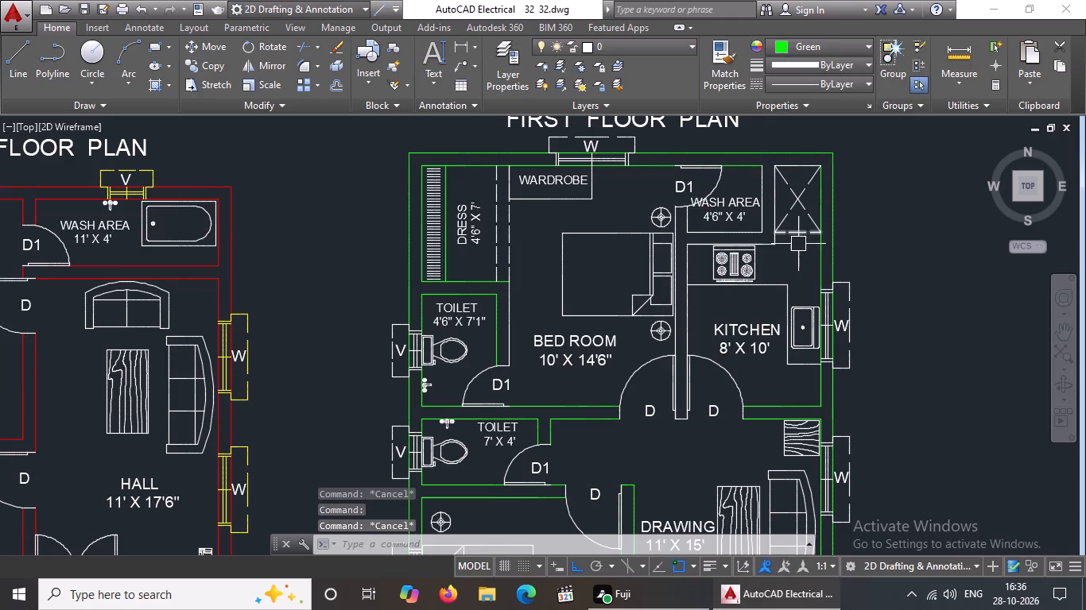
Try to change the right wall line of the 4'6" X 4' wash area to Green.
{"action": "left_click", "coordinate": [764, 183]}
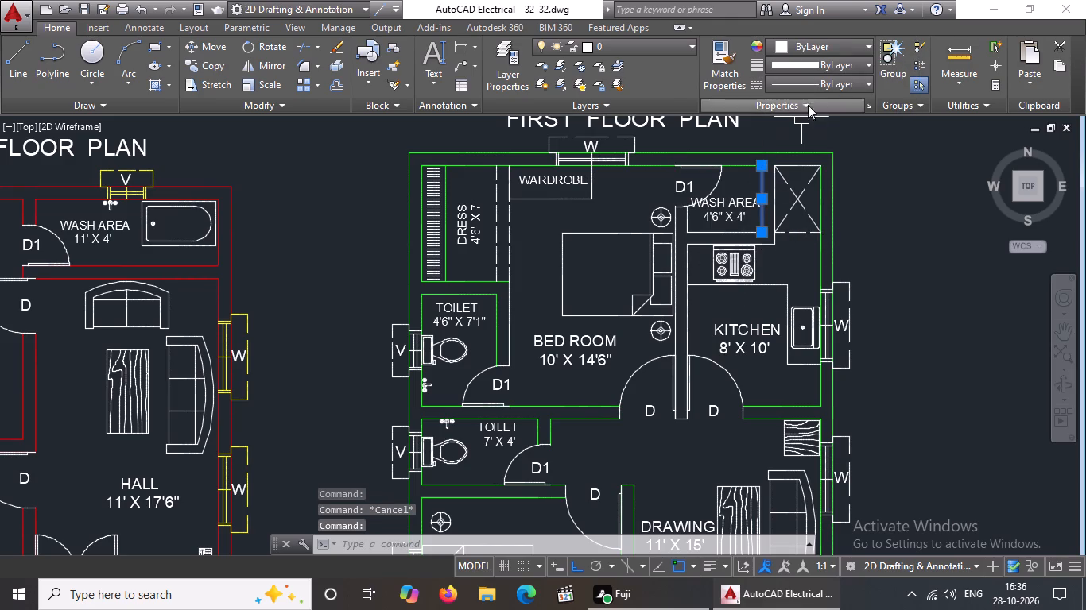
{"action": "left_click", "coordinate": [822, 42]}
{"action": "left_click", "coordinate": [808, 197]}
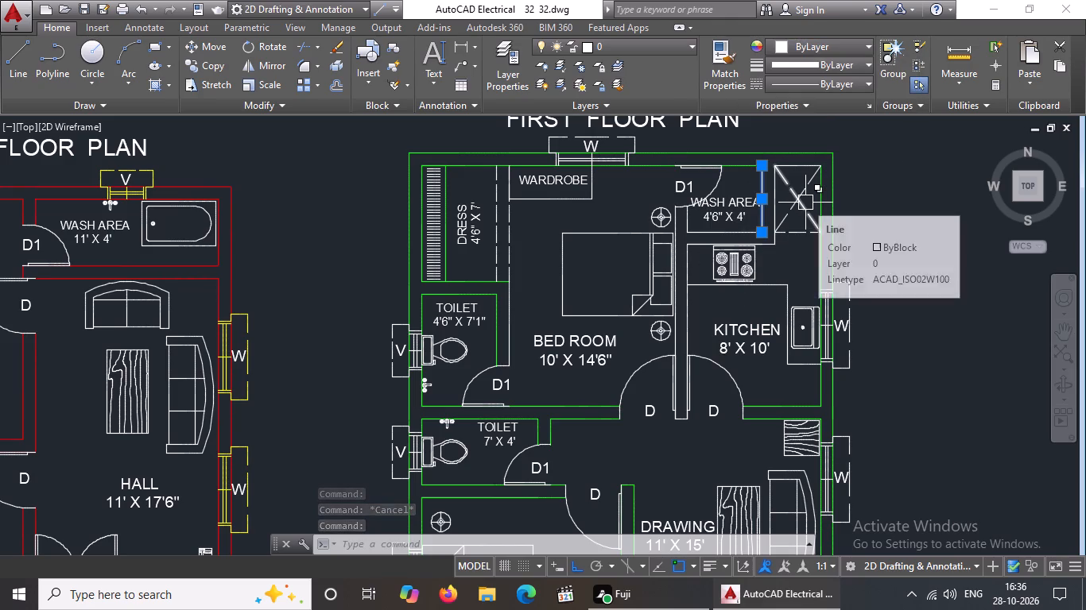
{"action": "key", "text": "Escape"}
Change the top and left wall lines of the cross-marked shaft beside the wash area to Green.
{"action": "scroll", "coordinate": [792, 176], "scroll_direction": "up", "scroll_amount": 1}
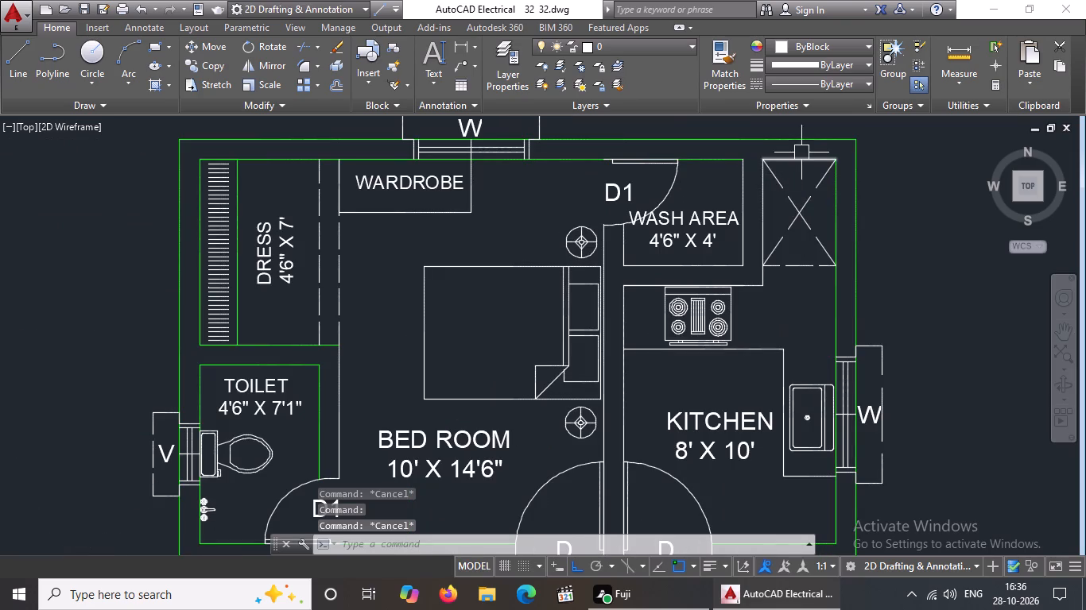
{"action": "left_click", "coordinate": [799, 157]}
{"action": "left_click", "coordinate": [855, 44]}
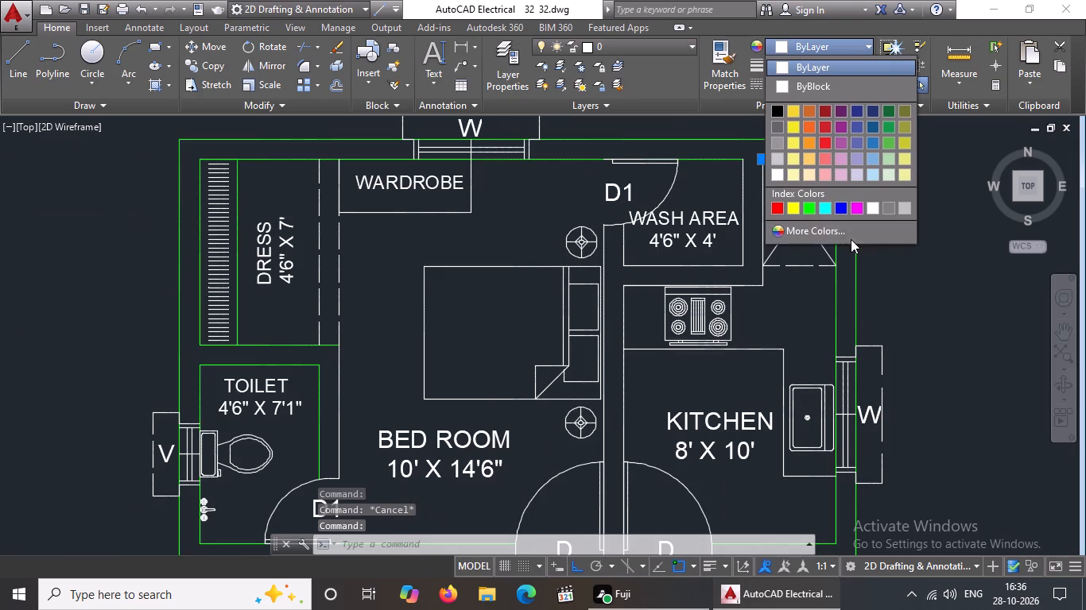
{"action": "left_click", "coordinate": [808, 206]}
{"action": "key", "text": "Escape"}
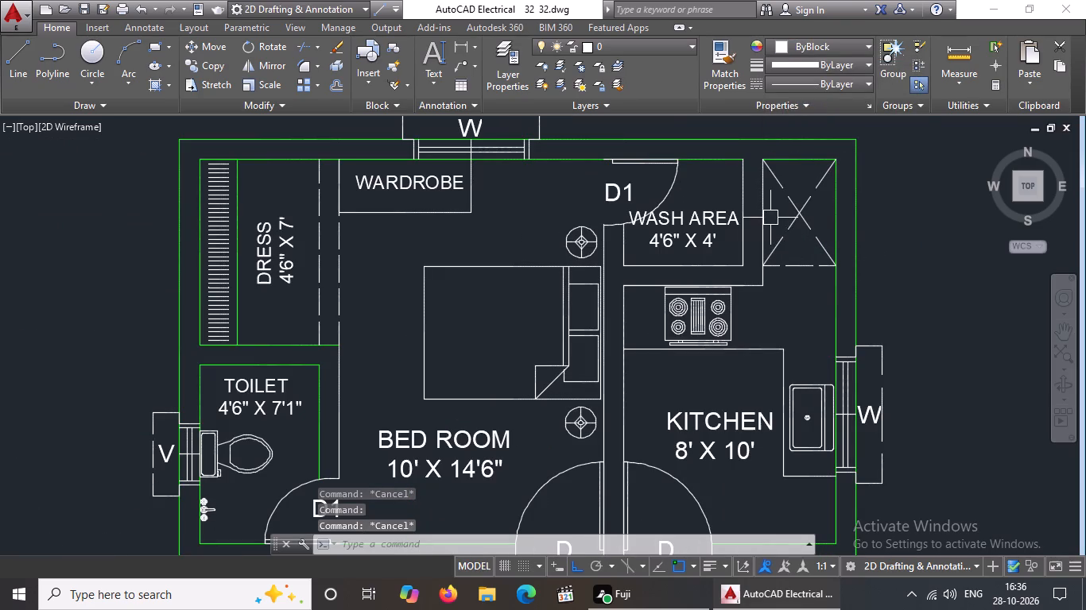
{"action": "left_click", "coordinate": [766, 213]}
{"action": "left_click", "coordinate": [824, 44]}
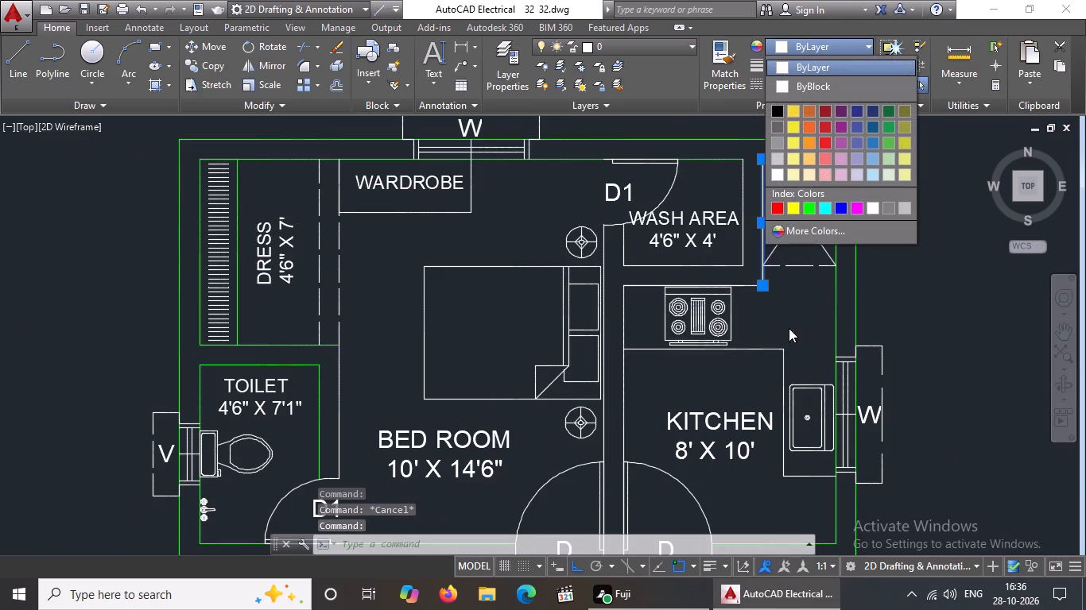
{"action": "left_click", "coordinate": [809, 205]}
{"action": "key", "text": "Escape"}
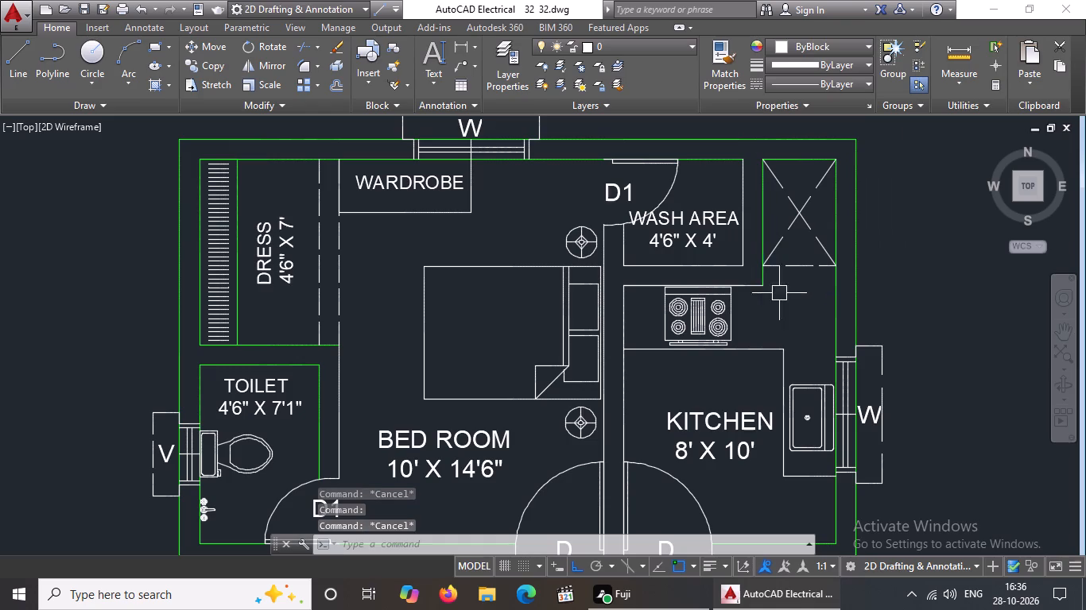
Change the inner right and bottom wall lines of the 4'6" X 4' wash area to Green.
{"action": "left_click_drag", "start_coordinate": [742, 241], "coordinate": [748, 232]}
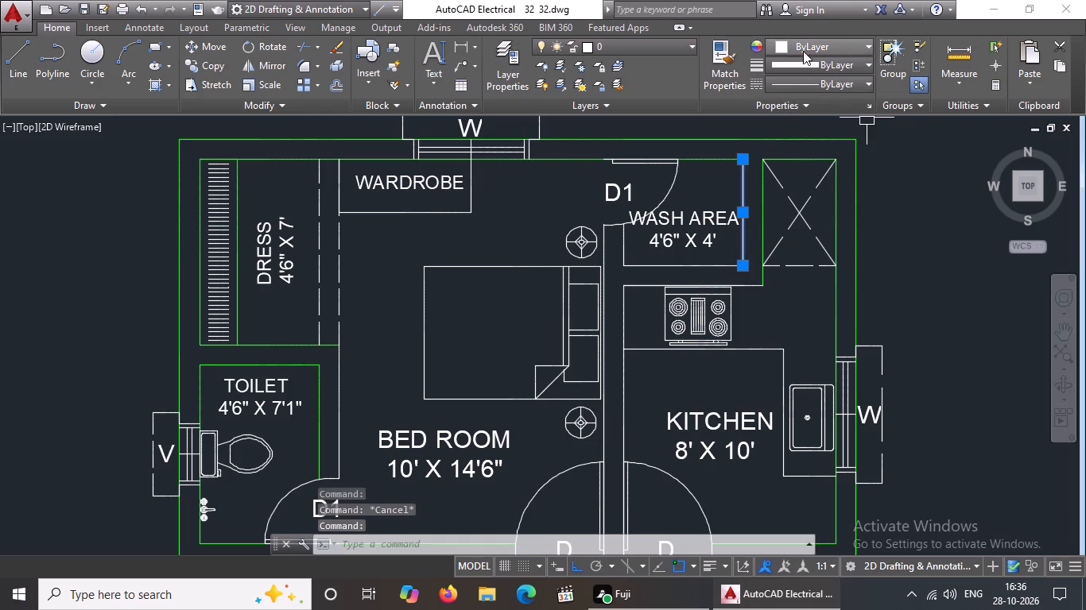
{"action": "left_click", "coordinate": [817, 47]}
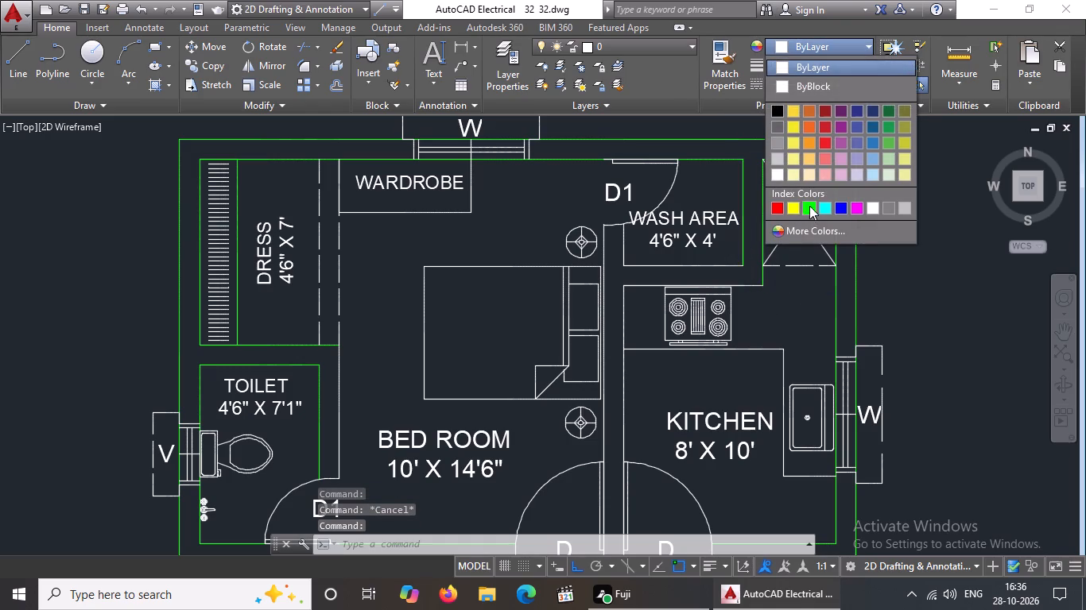
{"action": "left_click", "coordinate": [809, 206]}
{"action": "key", "text": "Escape"}
{"action": "left_click", "coordinate": [688, 269]}
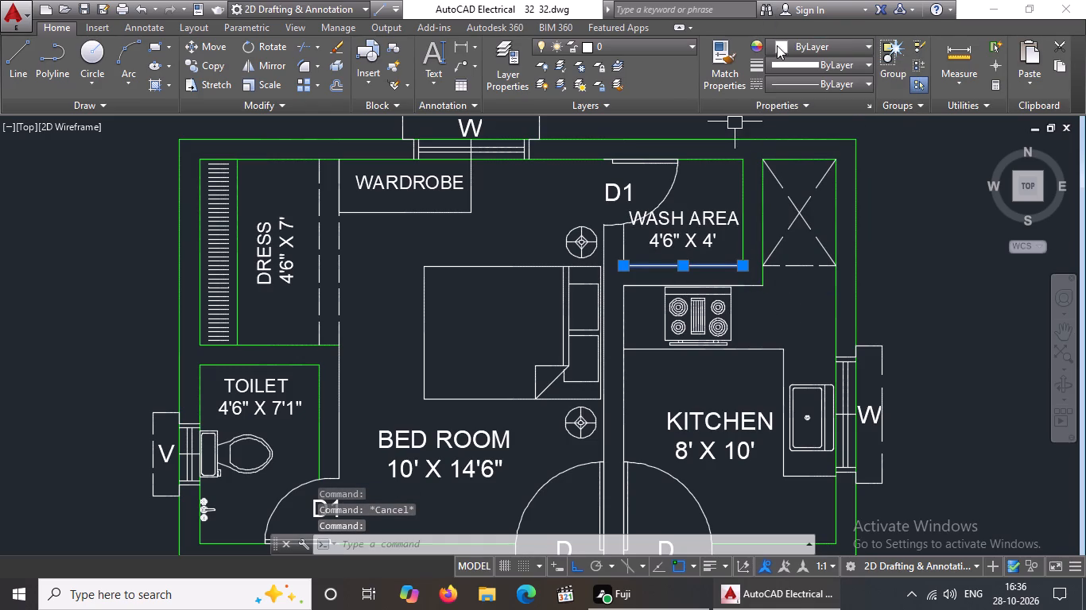
{"action": "left_click", "coordinate": [785, 48]}
{"action": "left_click", "coordinate": [808, 208]}
{"action": "key", "text": "Escape"}
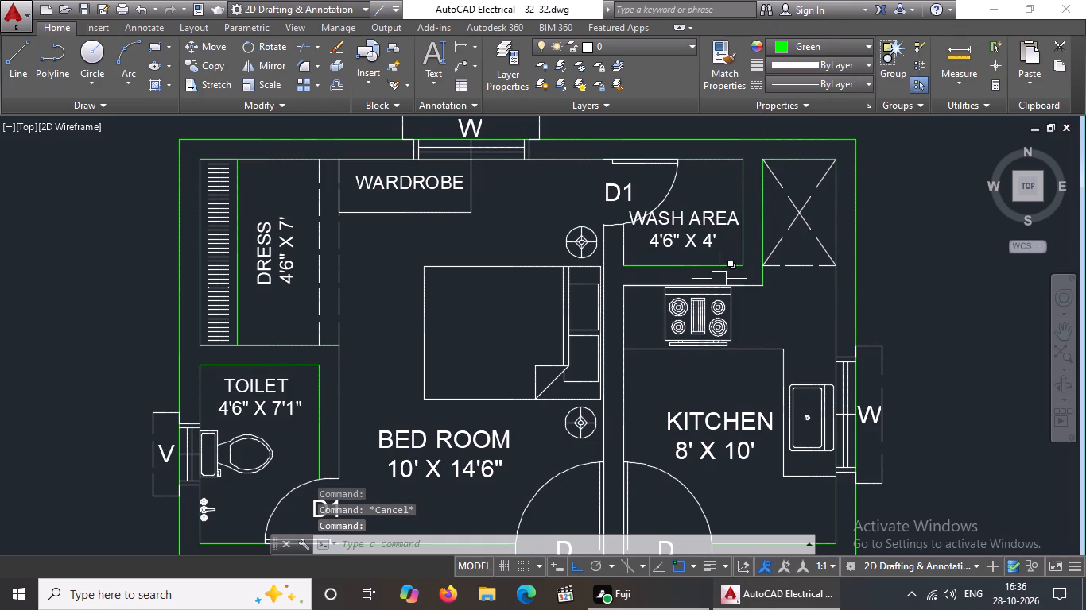
Change the kitchen's top wall line behind the stove and the wash area's short left wall line to Green.
{"action": "left_click", "coordinate": [748, 289]}
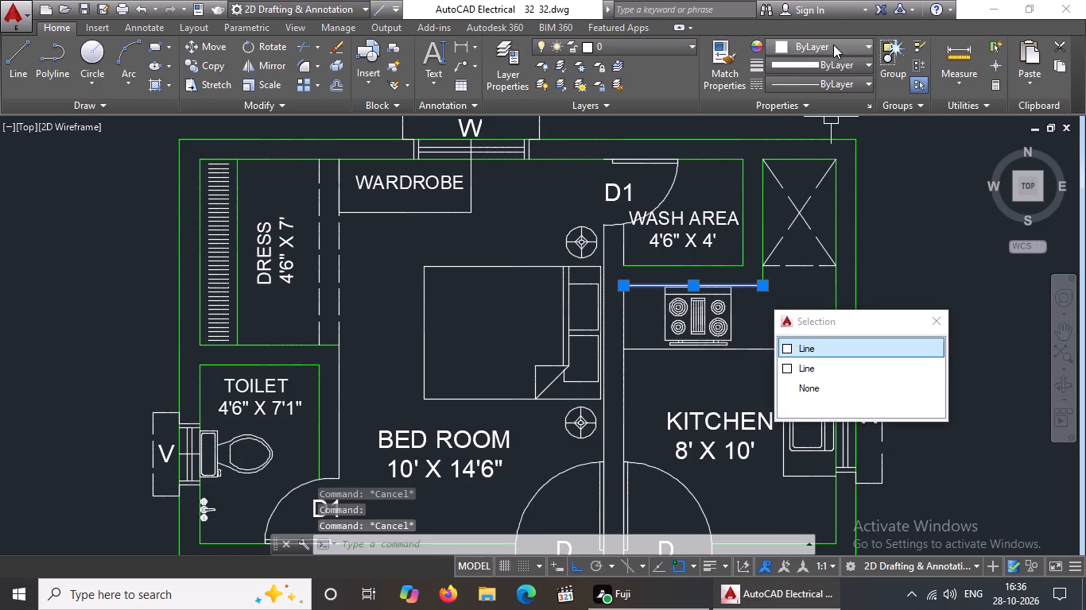
{"action": "left_click", "coordinate": [833, 44]}
{"action": "left_click", "coordinate": [809, 206]}
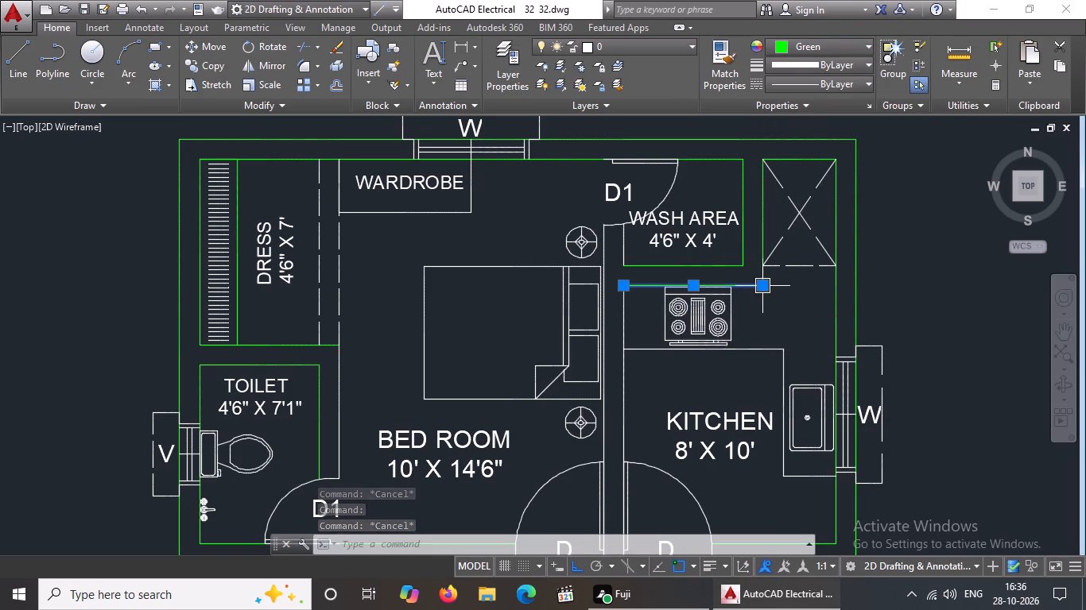
{"action": "key", "text": "Escape"}
{"action": "left_click", "coordinate": [627, 247]}
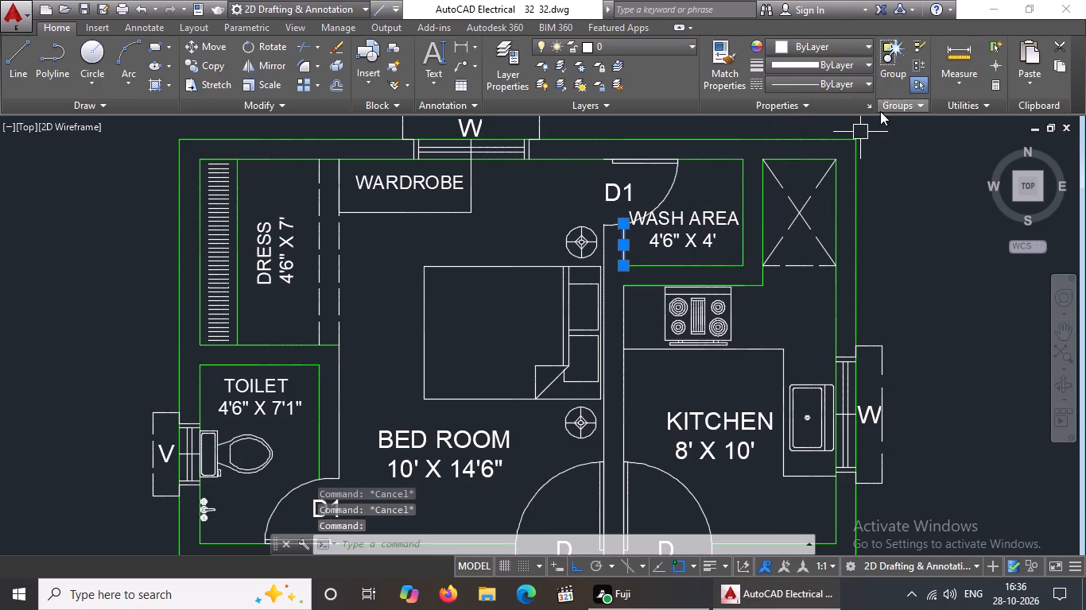
{"action": "left_click", "coordinate": [849, 41]}
{"action": "left_click", "coordinate": [810, 207]}
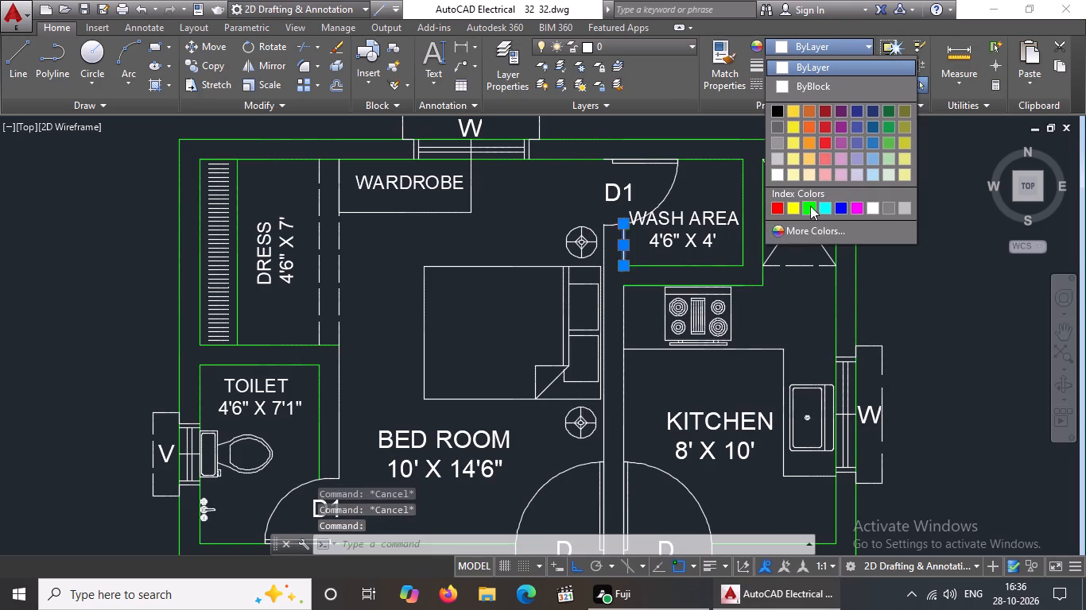
{"action": "key", "text": "Escape"}
Change the 10' X 14'6" bedroom's right wall line and the kitchen's left wall line to Green.
{"action": "left_click", "coordinate": [611, 253]}
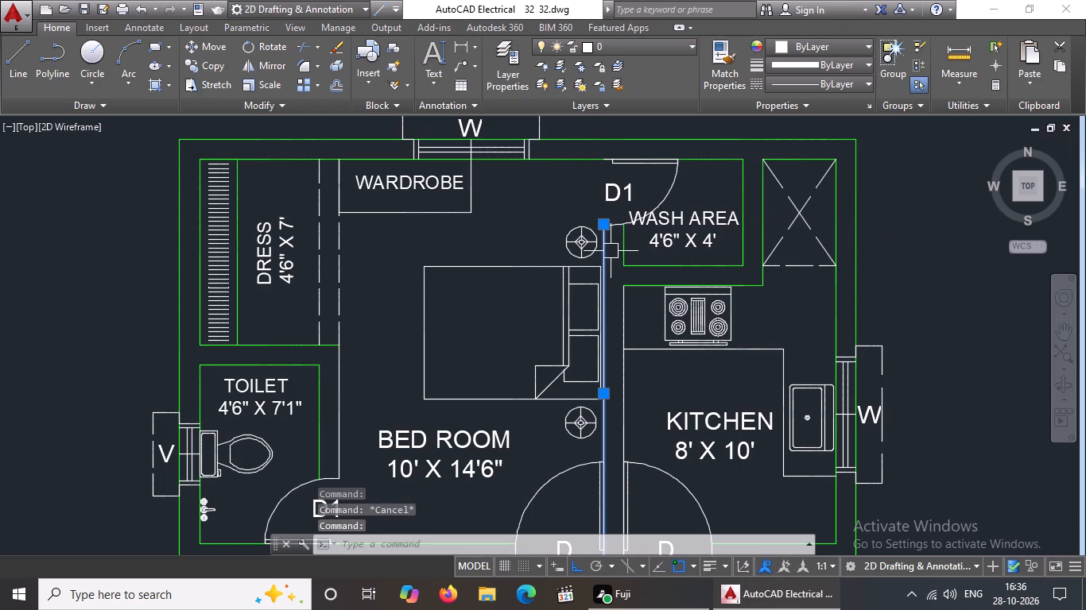
{"action": "left_click", "coordinate": [804, 46]}
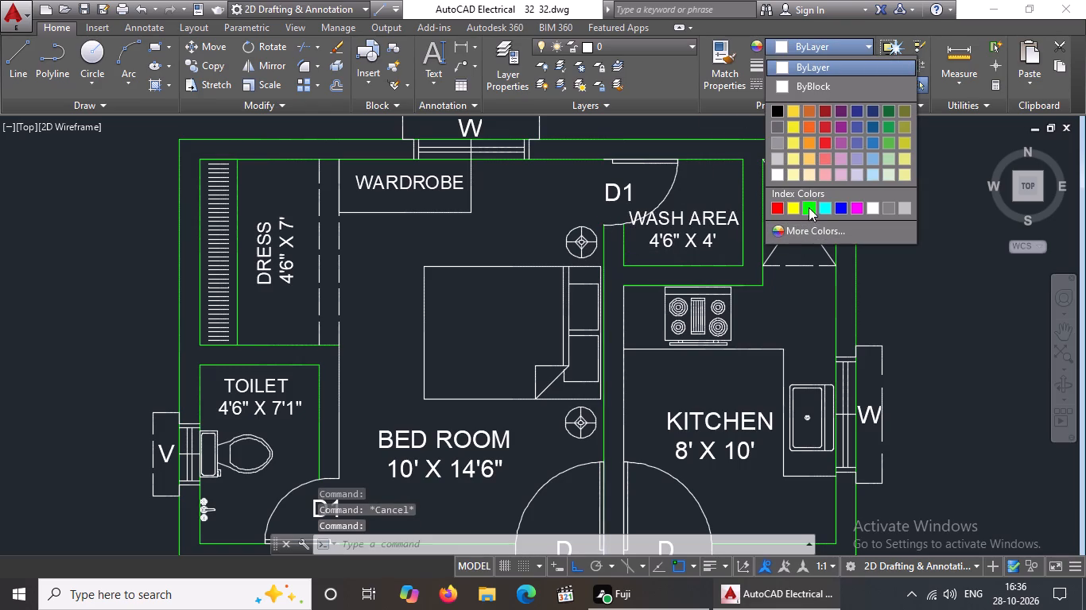
{"action": "left_click", "coordinate": [809, 205]}
{"action": "key", "text": "Escape"}
{"action": "left_click", "coordinate": [627, 315]}
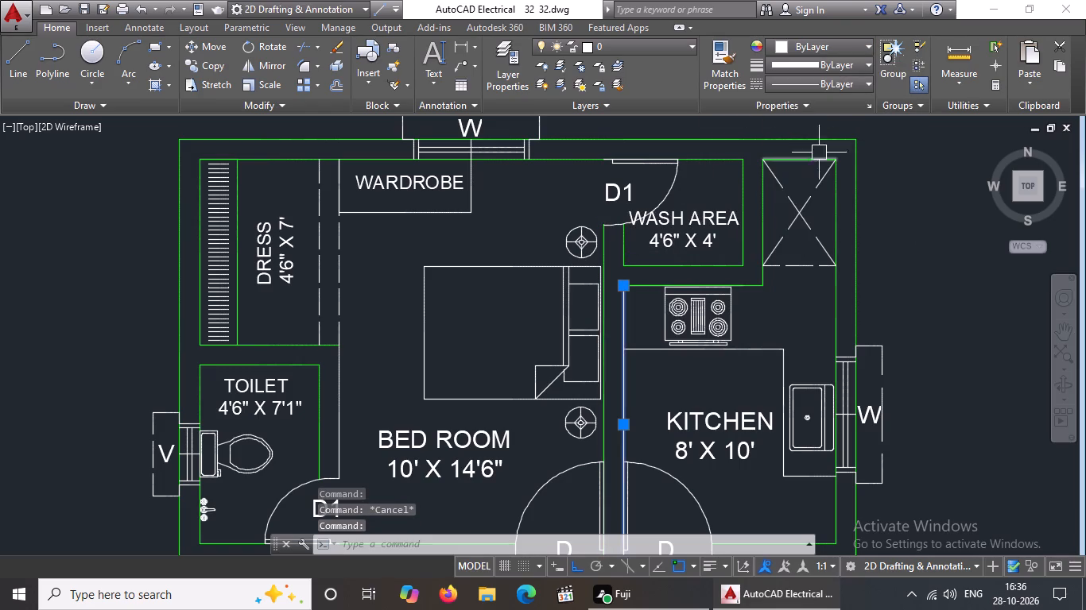
{"action": "left_click", "coordinate": [802, 48]}
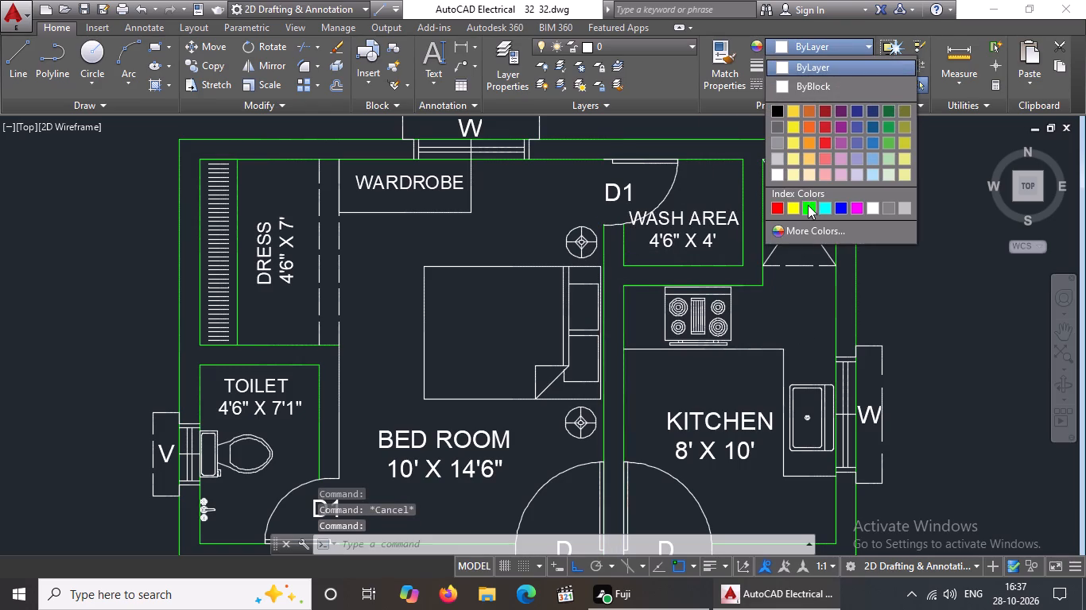
{"action": "left_click", "coordinate": [808, 205]}
{"action": "key", "text": "Escape"}
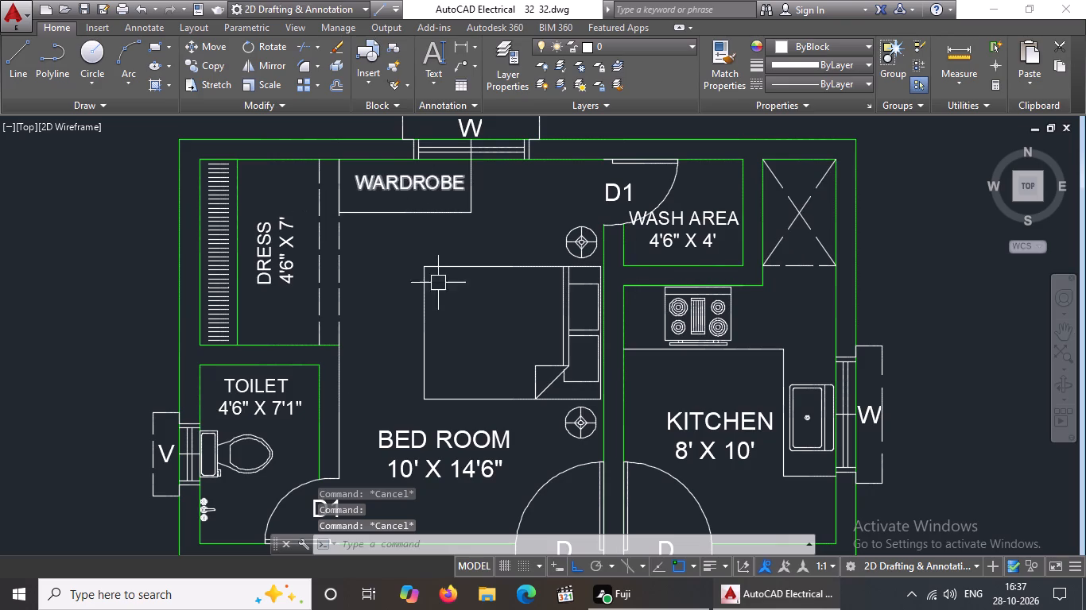
Change the horizontal middle line of the first floor staircase beside the balcony to Cyan.
{"action": "scroll", "coordinate": [311, 156], "scroll_direction": "up", "scroll_amount": 1}
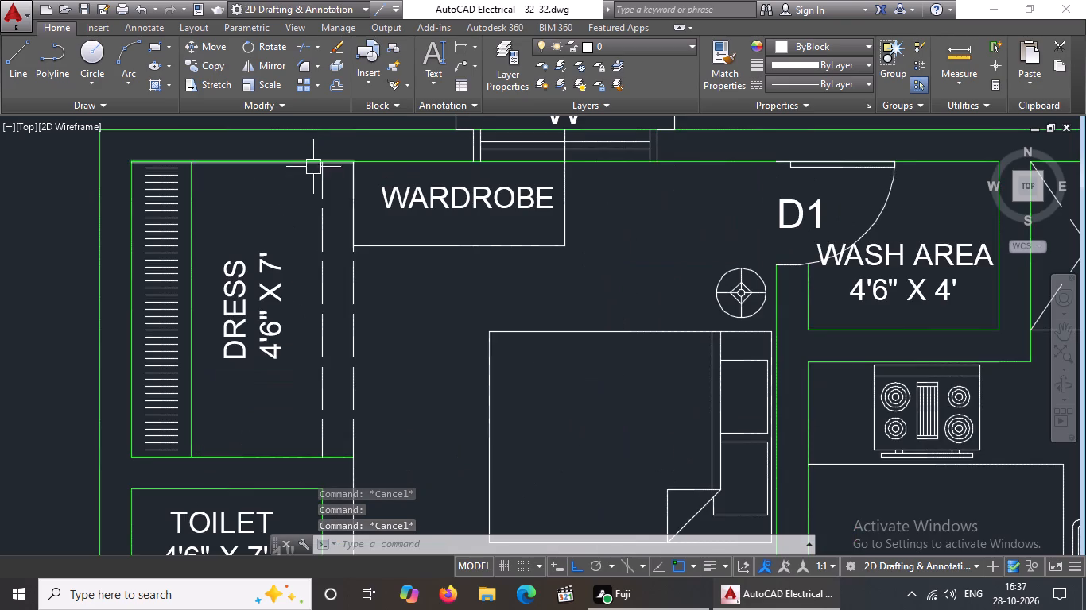
{"action": "scroll", "coordinate": [347, 241], "scroll_direction": "down", "scroll_amount": 2}
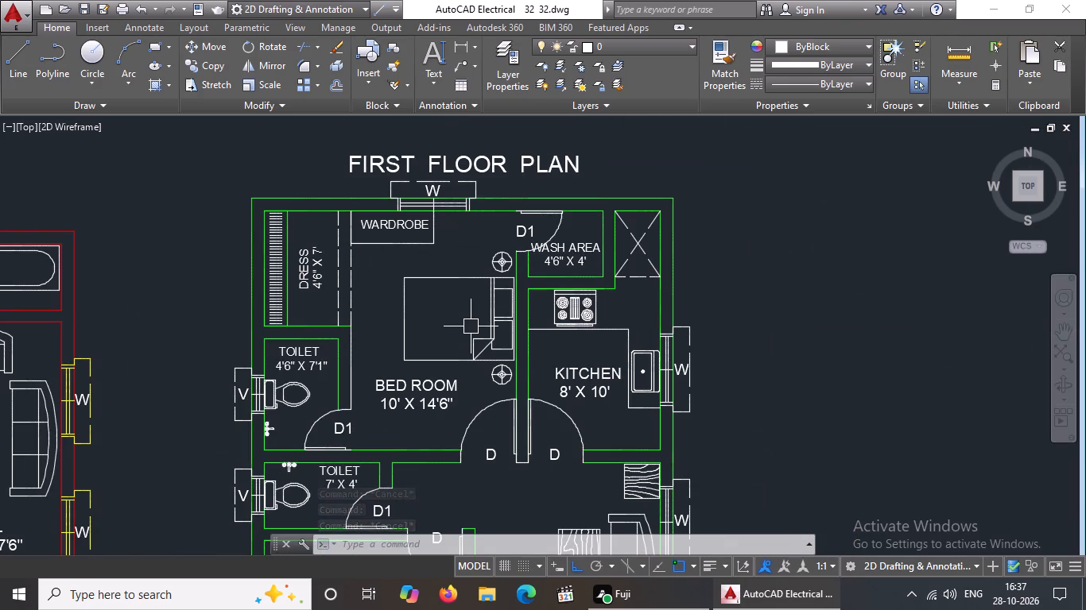
{"action": "scroll", "coordinate": [707, 294], "scroll_direction": "down", "scroll_amount": 2}
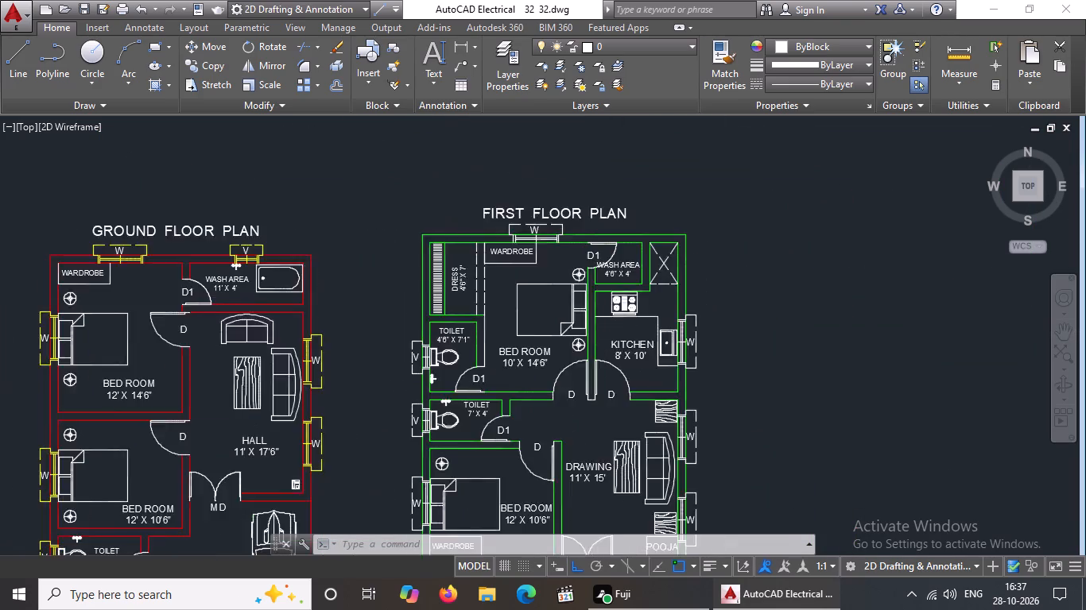
{"action": "scroll", "coordinate": [705, 311], "scroll_direction": "down", "scroll_amount": 2}
{"action": "key", "text": "Escape"}
{"action": "scroll", "coordinate": [655, 412], "scroll_direction": "up", "scroll_amount": 3}
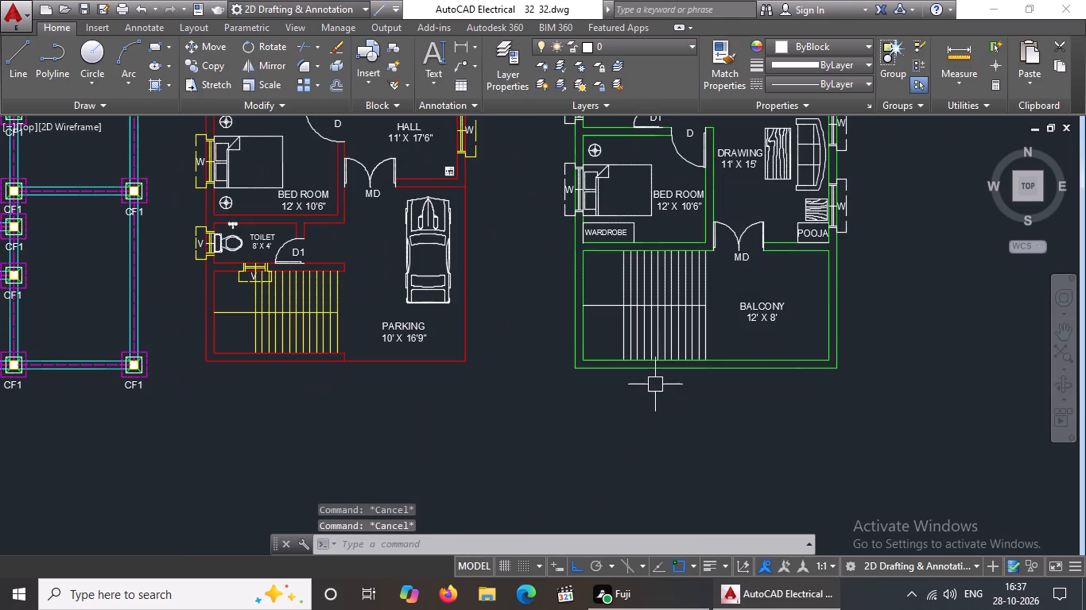
{"action": "left_click", "coordinate": [847, 42]}
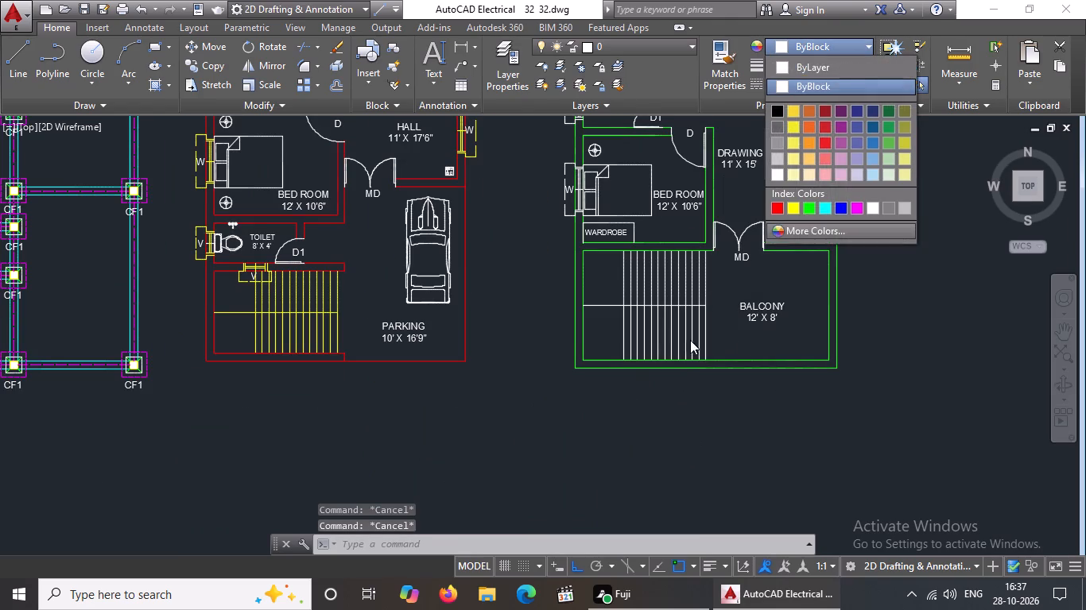
{"action": "key", "text": "Escape"}
{"action": "left_click", "coordinate": [597, 302]}
{"action": "left_click", "coordinate": [807, 42]}
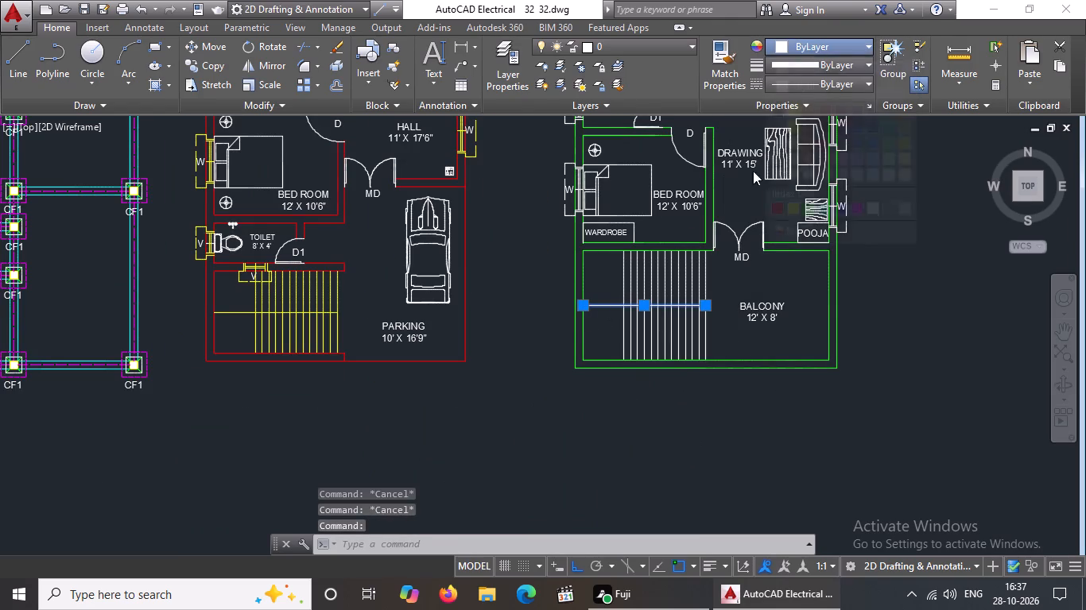
{"action": "left_click", "coordinate": [827, 203]}
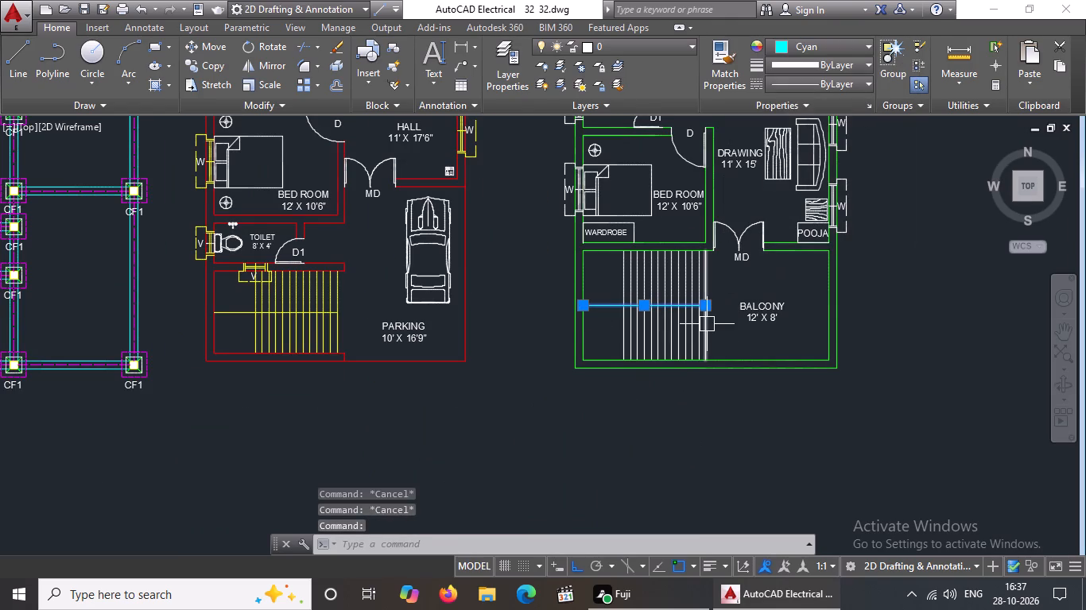
{"action": "key", "text": "Escape"}
Change the first and second vertical tread lines from the left of the first floor staircase to Cyan.
{"action": "scroll", "coordinate": [722, 260], "scroll_direction": "up", "scroll_amount": 2}
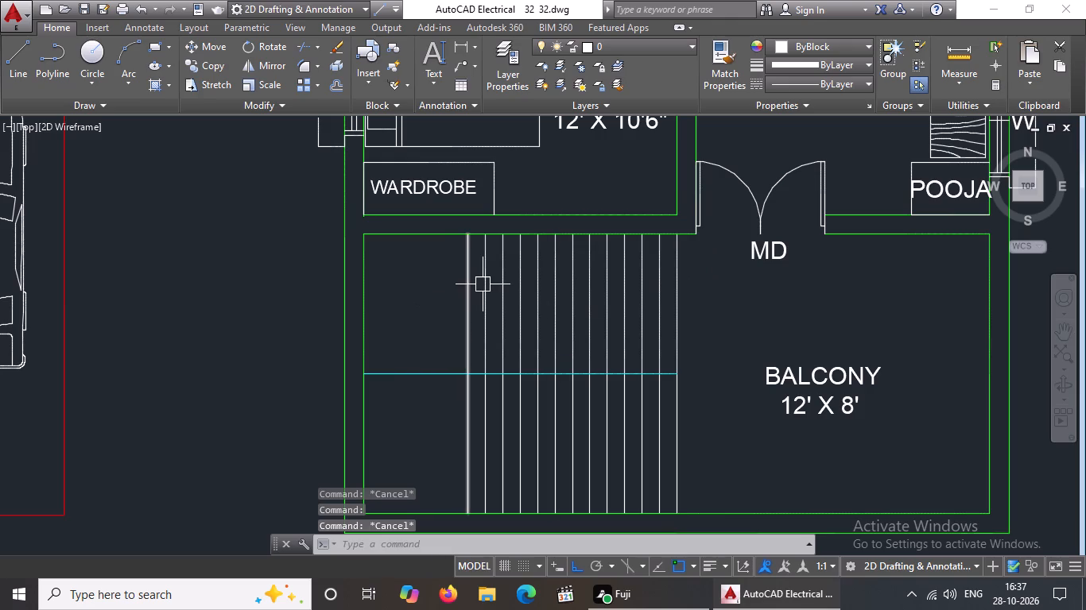
{"action": "left_click_drag", "start_coordinate": [471, 303], "coordinate": [477, 295]}
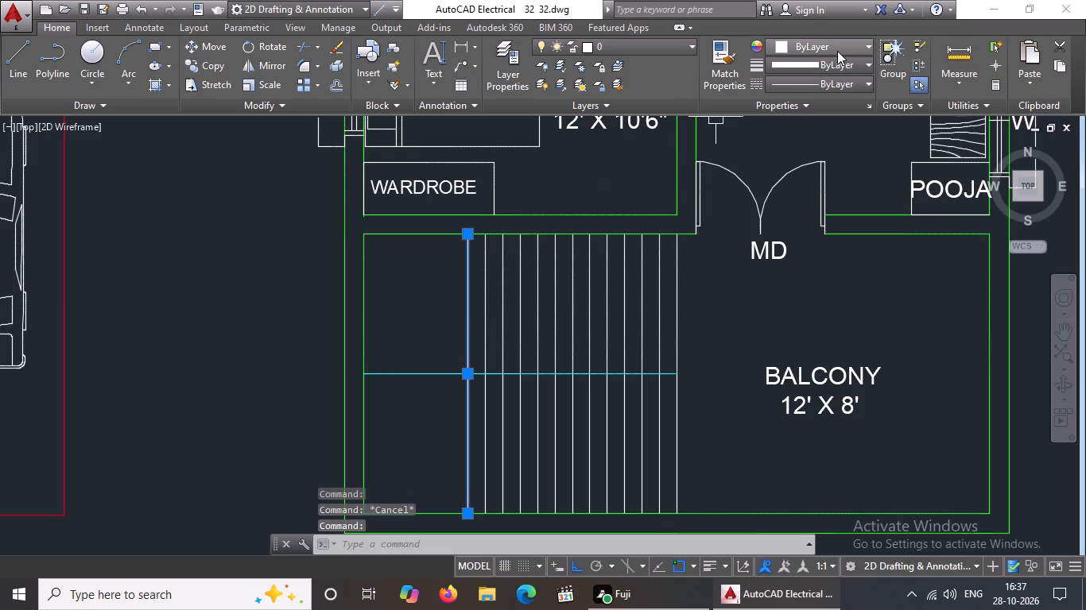
{"action": "left_click", "coordinate": [840, 43]}
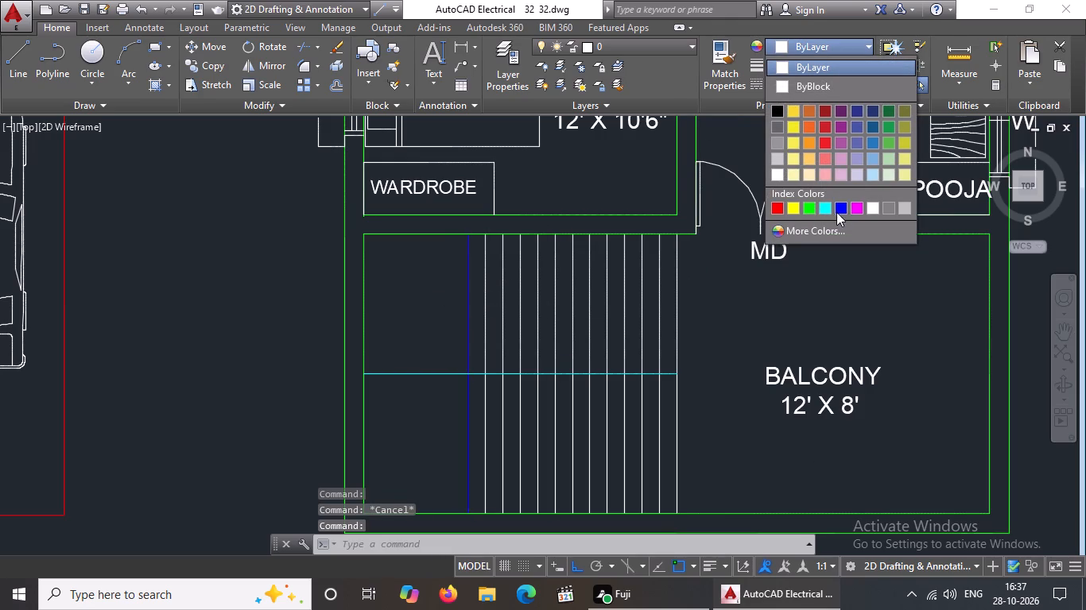
{"action": "left_click", "coordinate": [824, 203]}
{"action": "key", "text": "Escape"}
{"action": "left_click", "coordinate": [481, 351]}
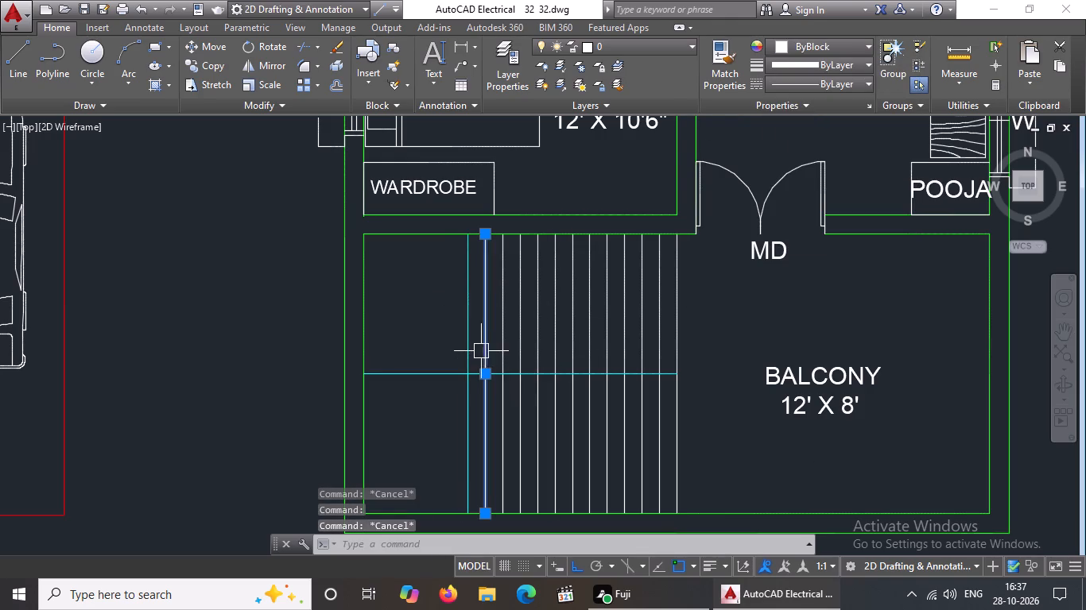
{"action": "left_click", "coordinate": [791, 46]}
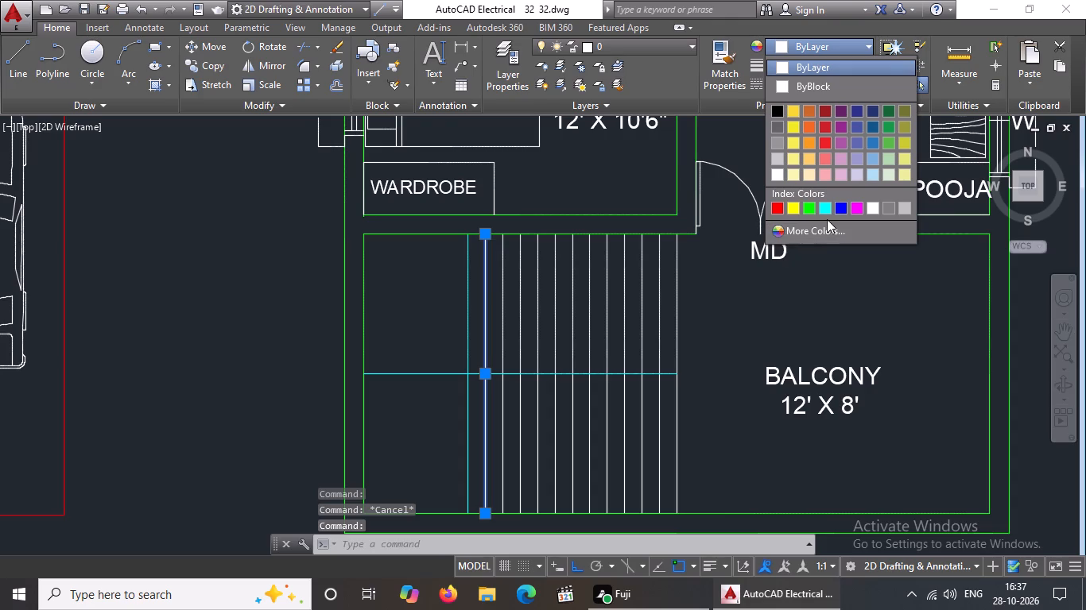
{"action": "left_click", "coordinate": [820, 207]}
{"action": "key", "text": "Escape"}
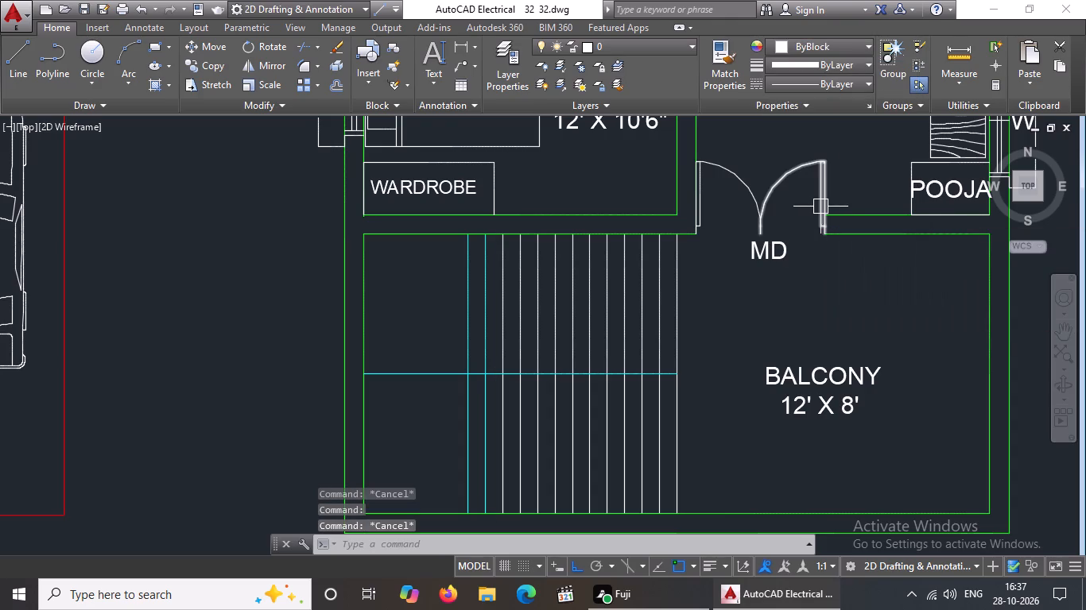
Change the third and fourth tread lines from the left of the first floor staircase to Cyan.
{"action": "left_click", "coordinate": [505, 330]}
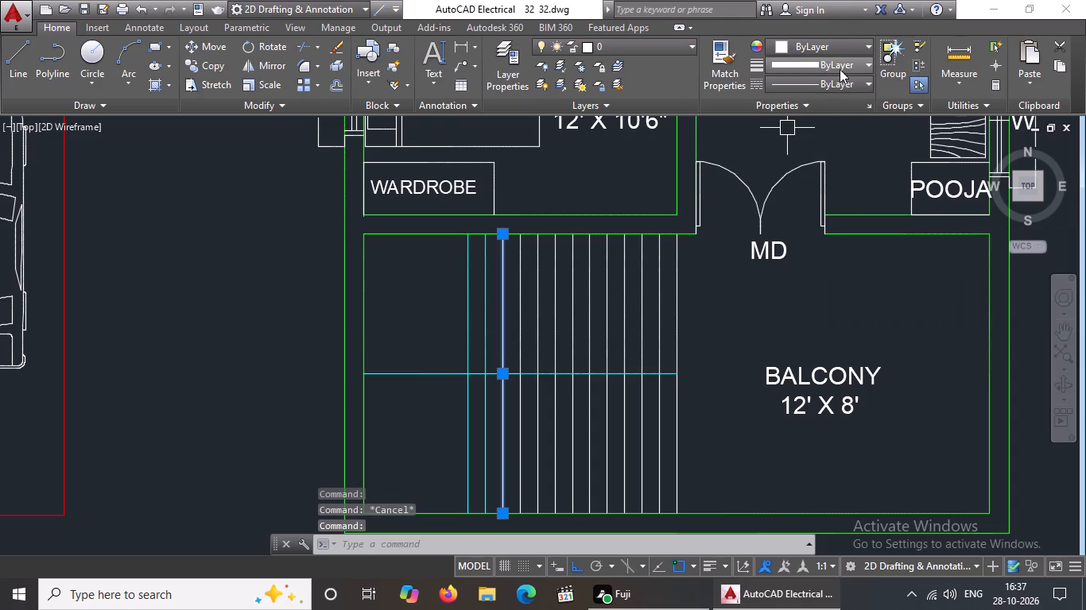
{"action": "left_click", "coordinate": [840, 44]}
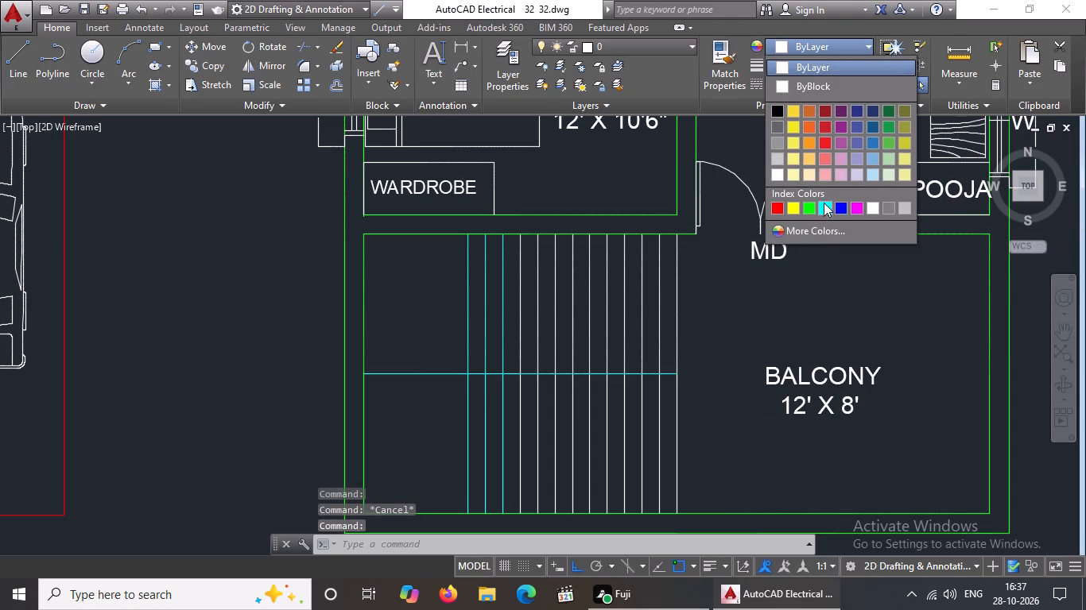
{"action": "left_click", "coordinate": [824, 203]}
{"action": "key", "text": "Escape"}
{"action": "left_click_drag", "start_coordinate": [522, 315], "coordinate": [528, 307]}
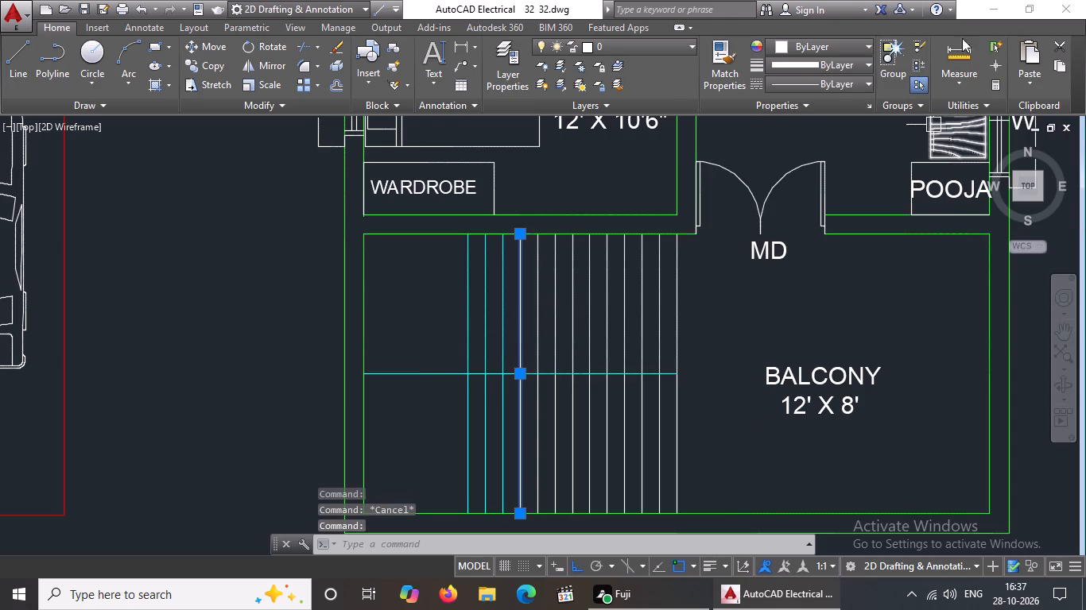
{"action": "left_click", "coordinate": [854, 84]}
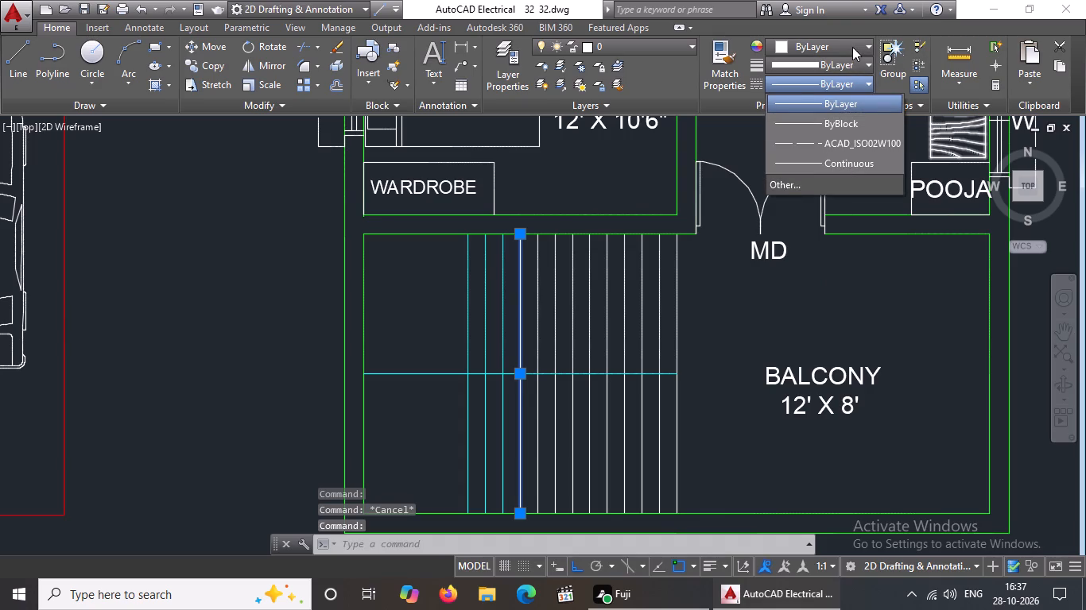
{"action": "left_click", "coordinate": [854, 42]}
{"action": "left_click", "coordinate": [864, 41]}
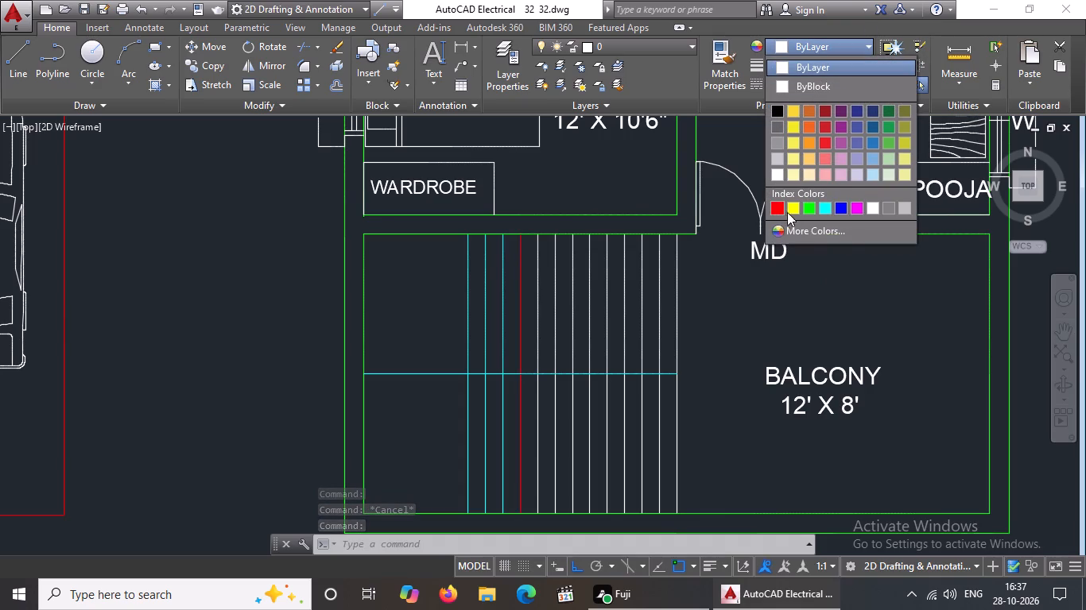
{"action": "left_click", "coordinate": [822, 204]}
{"action": "key", "text": "Escape"}
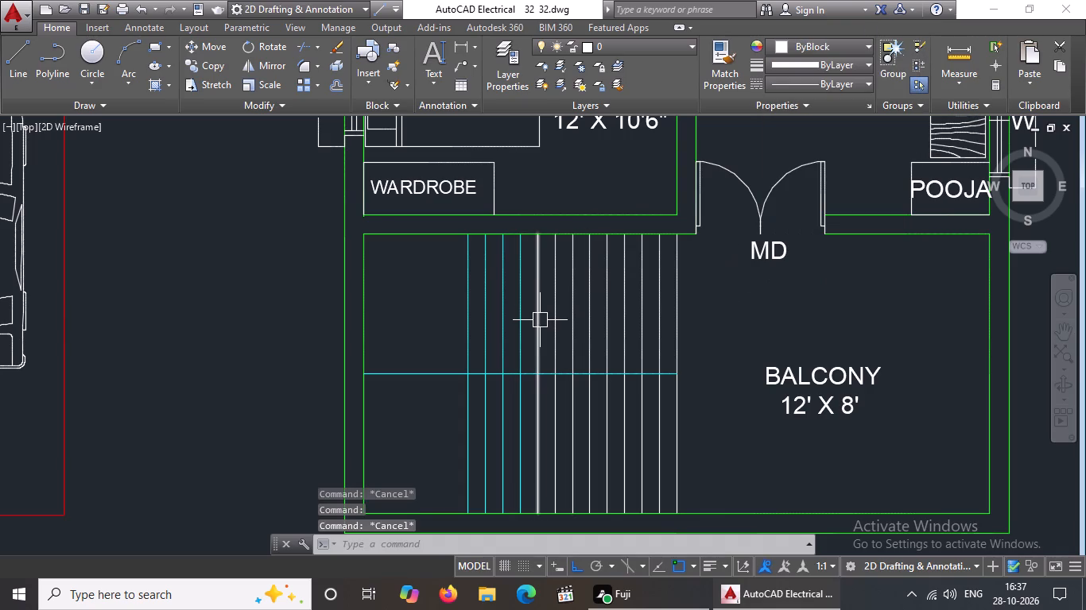
Change the fifth and sixth tread lines from the left of the first floor staircase to Cyan.
{"action": "left_click_drag", "start_coordinate": [540, 321], "coordinate": [545, 311]}
{"action": "left_click", "coordinate": [853, 42]}
{"action": "left_click", "coordinate": [822, 203]}
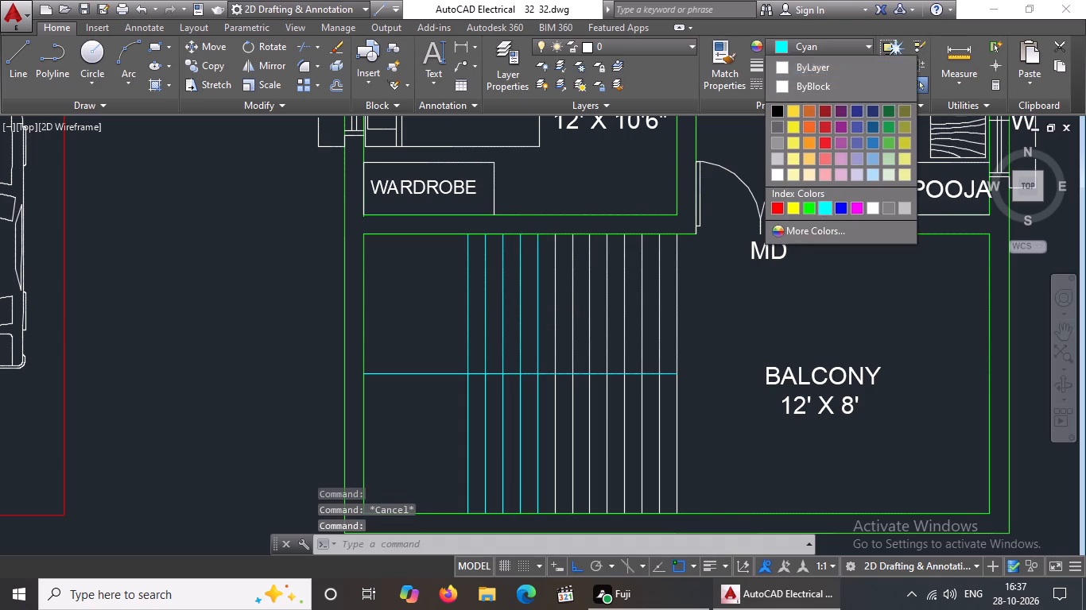
{"action": "key", "text": "Escape"}
{"action": "left_click_drag", "start_coordinate": [554, 282], "coordinate": [563, 273]}
{"action": "left_click", "coordinate": [859, 41]}
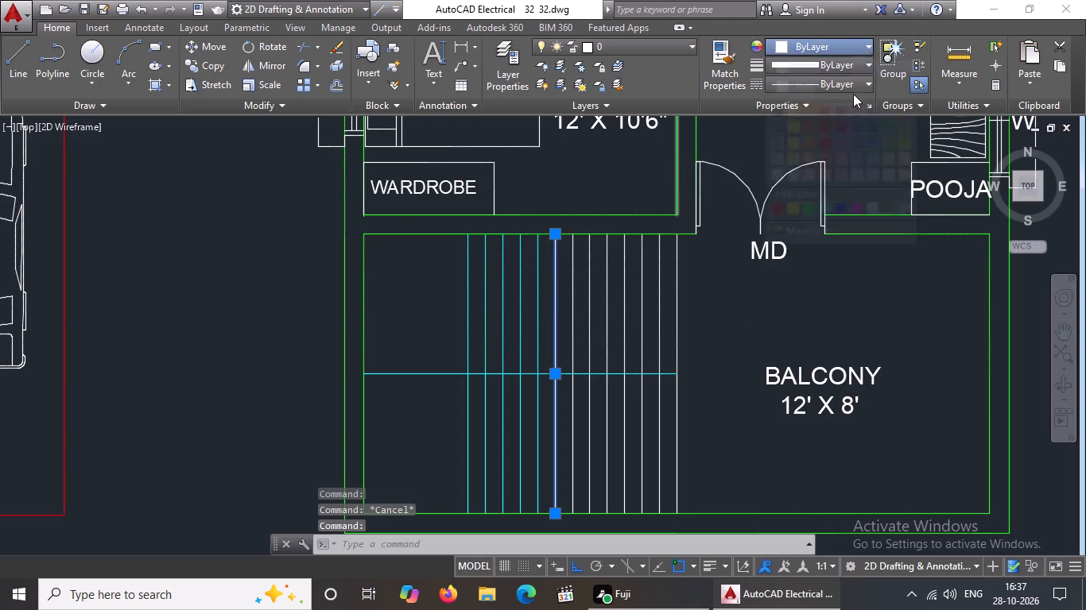
{"action": "left_click", "coordinate": [824, 208]}
{"action": "key", "text": "Escape"}
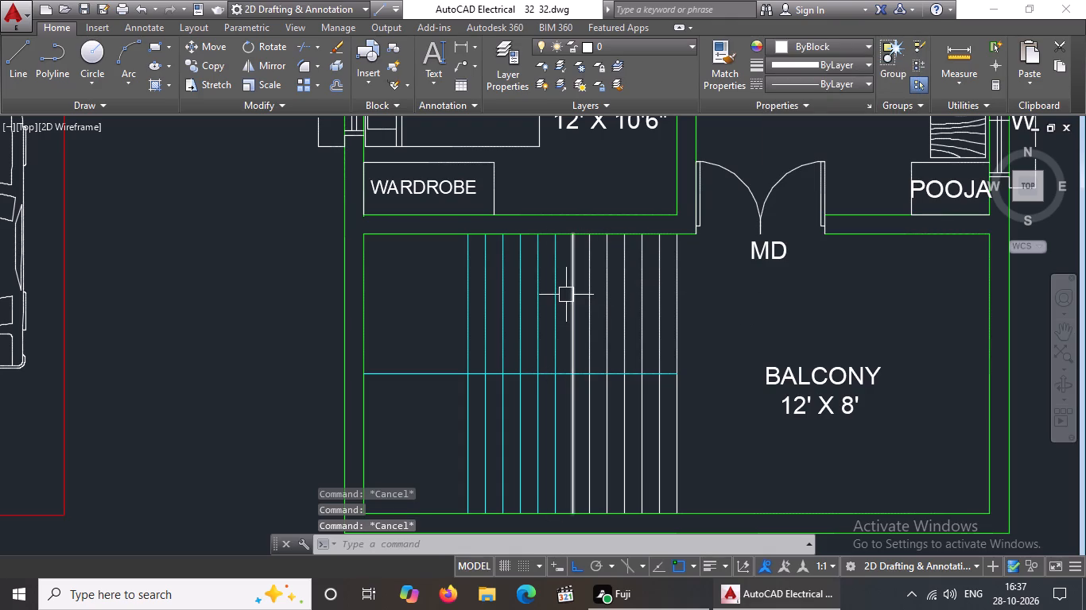
Change the seventh and eighth tread lines from the left of the first floor staircase to Cyan.
{"action": "left_click", "coordinate": [574, 287]}
{"action": "left_click", "coordinate": [858, 43]}
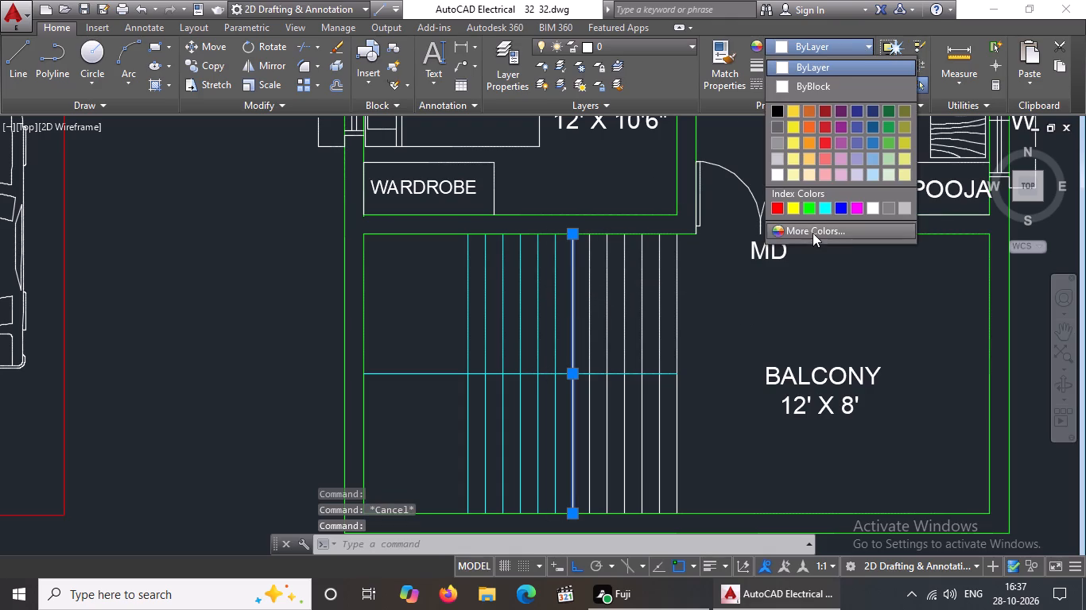
{"action": "left_click", "coordinate": [824, 207]}
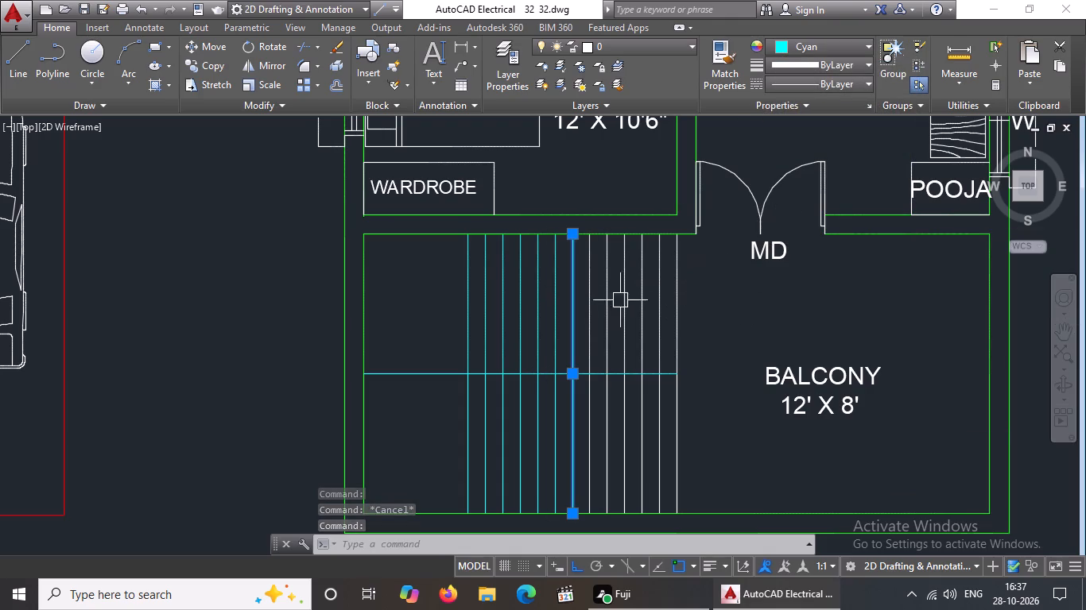
{"action": "left_click", "coordinate": [594, 288]}
{"action": "left_click", "coordinate": [816, 46]}
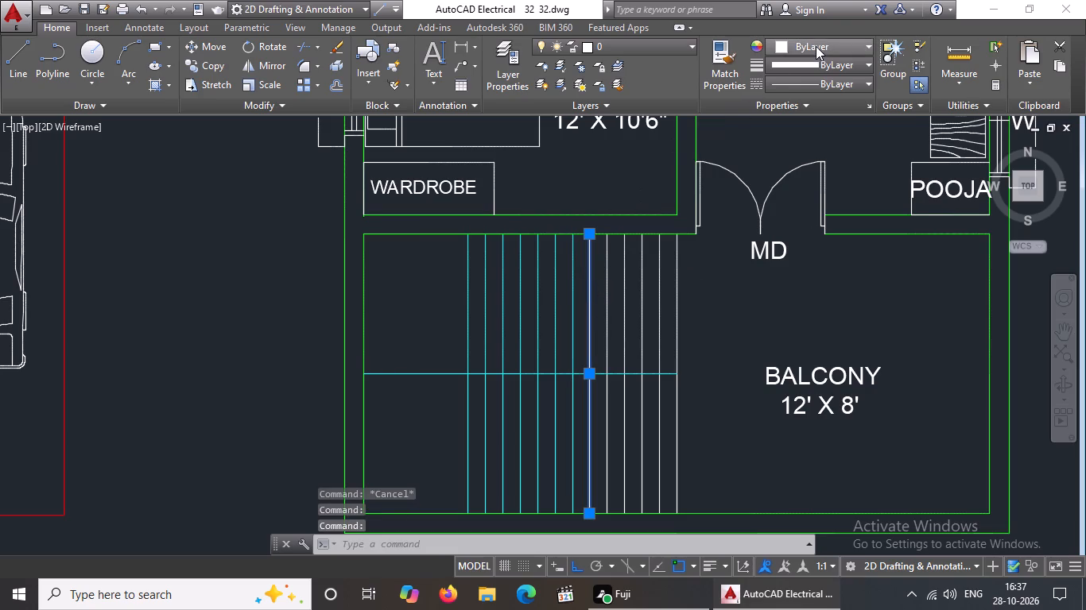
{"action": "left_click", "coordinate": [818, 203]}
{"action": "key", "text": "Escape"}
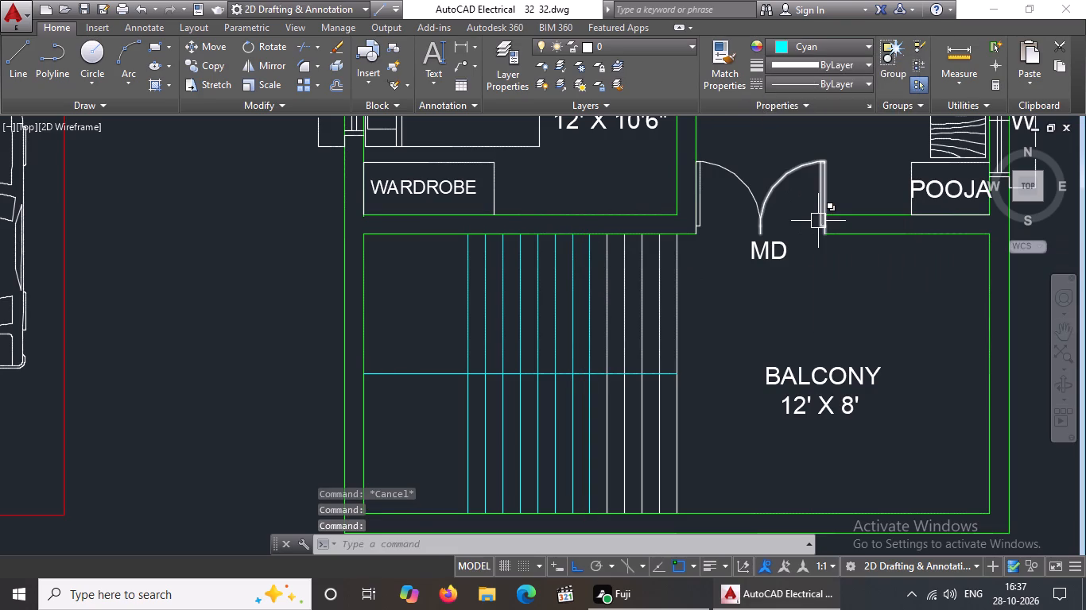
Change the ninth and tenth tread lines from the left of the first floor staircase to Cyan.
{"action": "left_click_drag", "start_coordinate": [611, 305], "coordinate": [616, 294]}
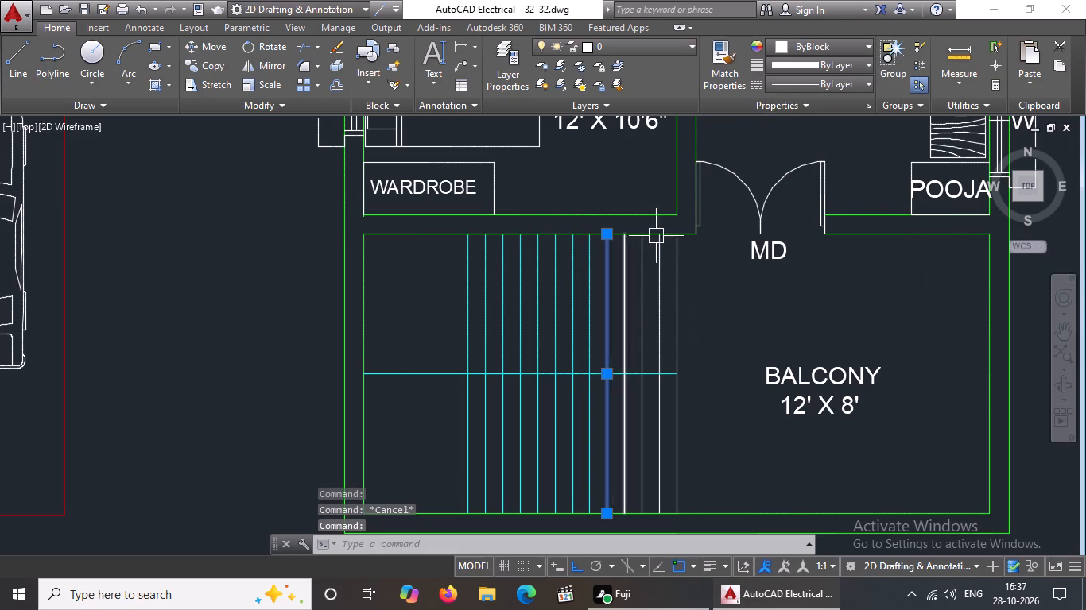
{"action": "left_click", "coordinate": [819, 44]}
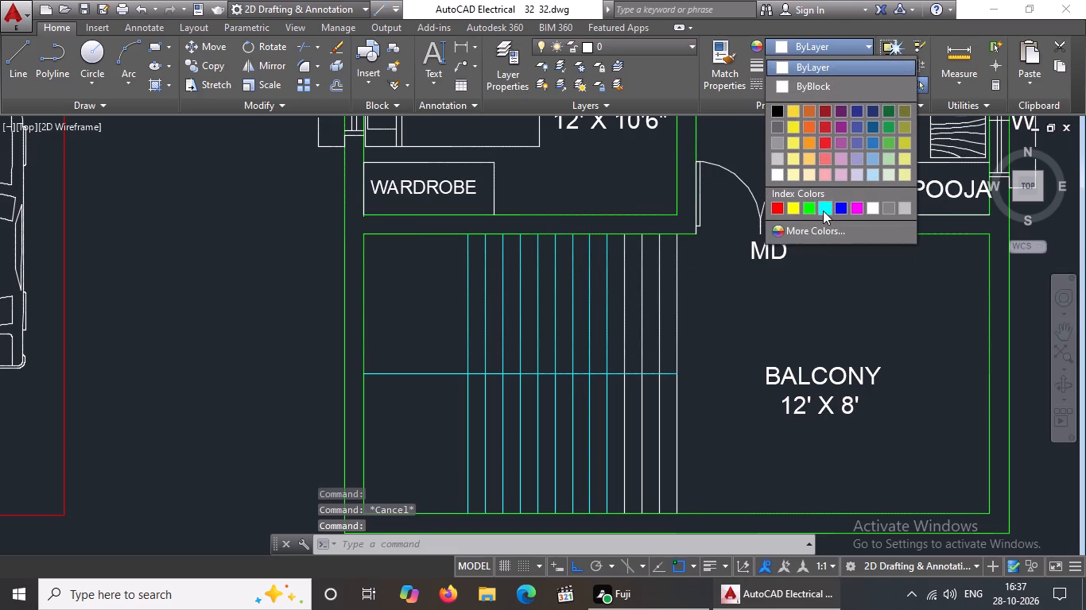
{"action": "left_click", "coordinate": [823, 210]}
{"action": "key", "text": "Escape"}
{"action": "left_click", "coordinate": [624, 293]}
{"action": "left_click", "coordinate": [852, 41]}
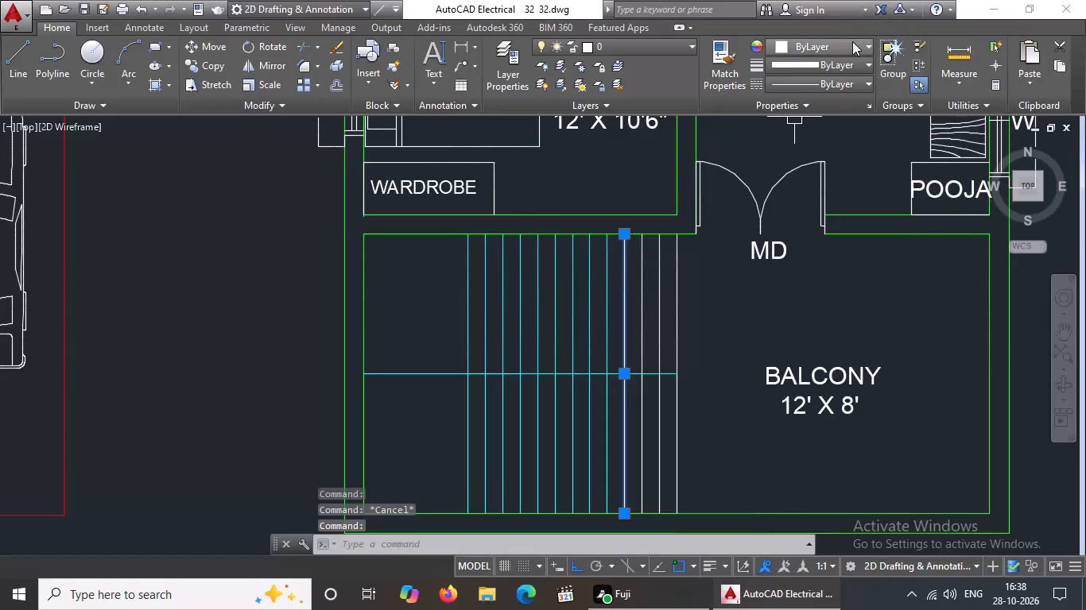
{"action": "left_click", "coordinate": [825, 207]}
{"action": "key", "text": "Escape"}
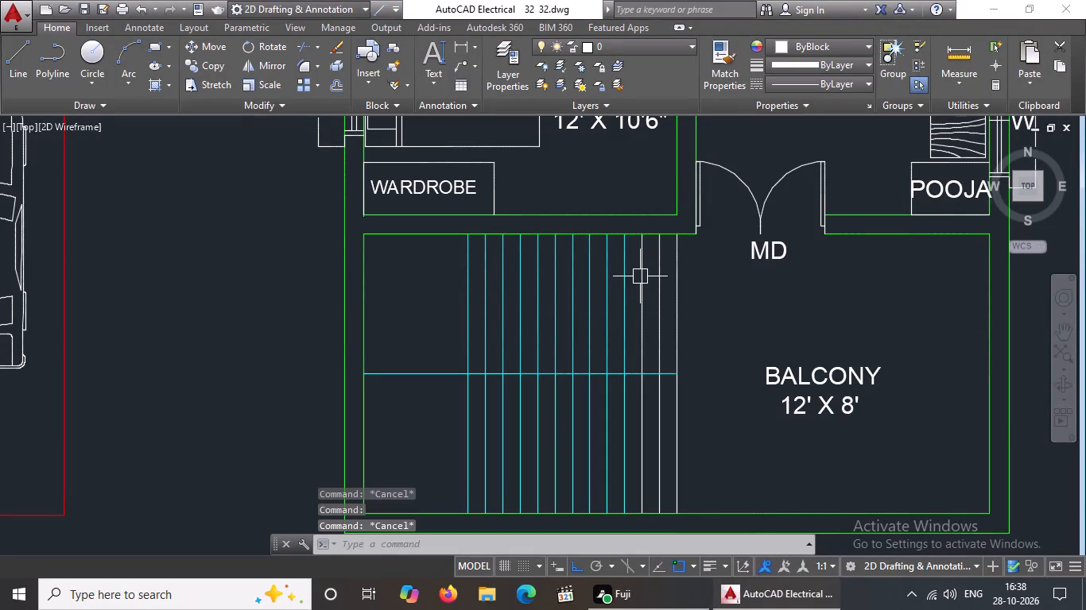
Change the three remaining tread lines at the balcony end of the first floor staircase to Cyan.
{"action": "left_click", "coordinate": [642, 274]}
{"action": "left_click", "coordinate": [840, 45]}
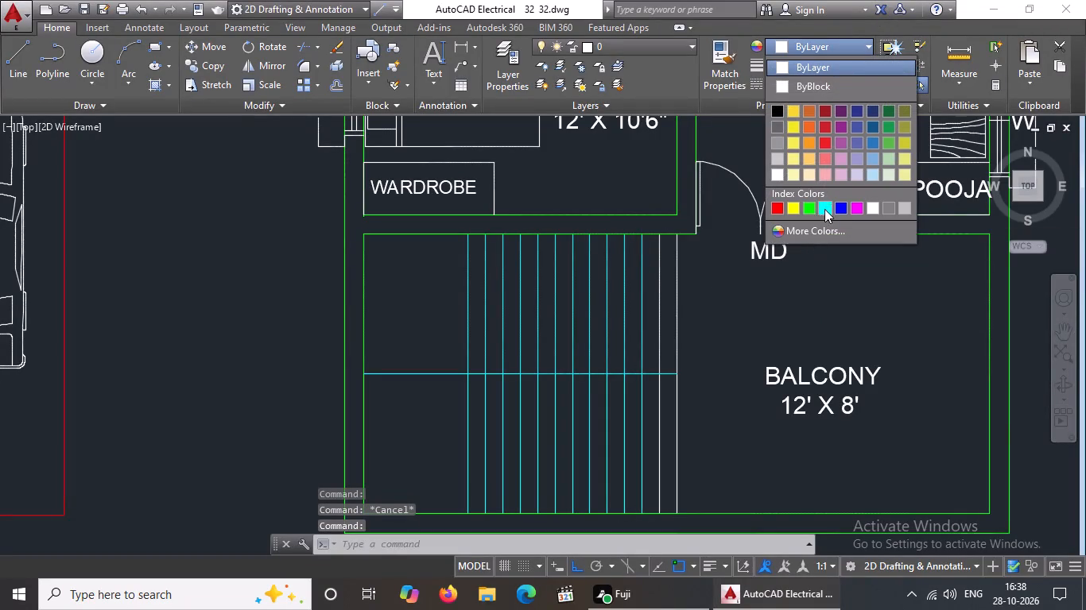
{"action": "left_click", "coordinate": [827, 202]}
{"action": "key", "text": "Escape"}
{"action": "left_click_drag", "start_coordinate": [662, 311], "coordinate": [679, 288]}
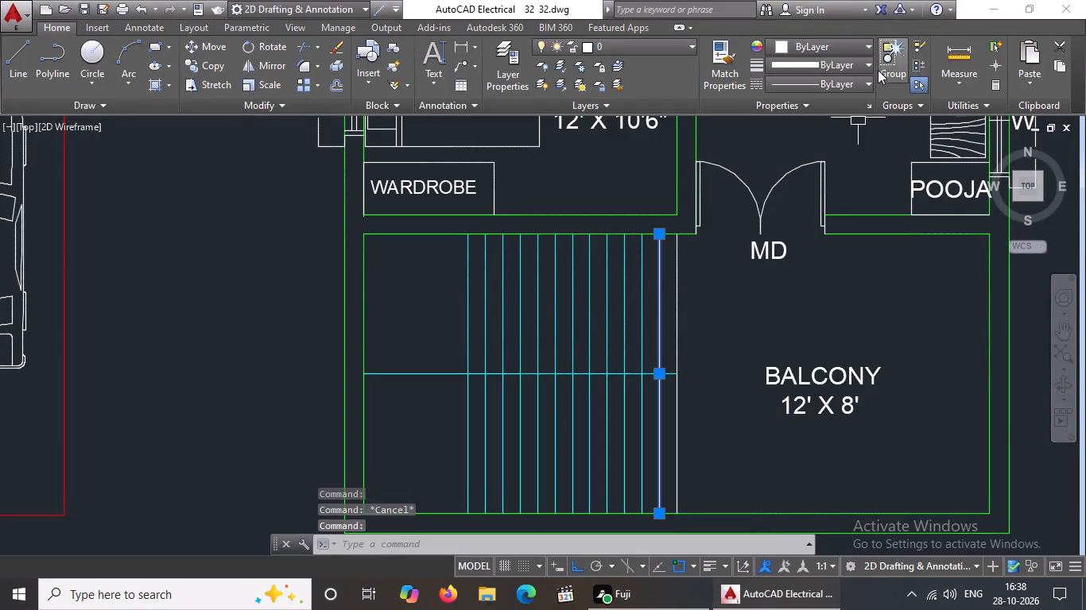
{"action": "left_click", "coordinate": [858, 48]}
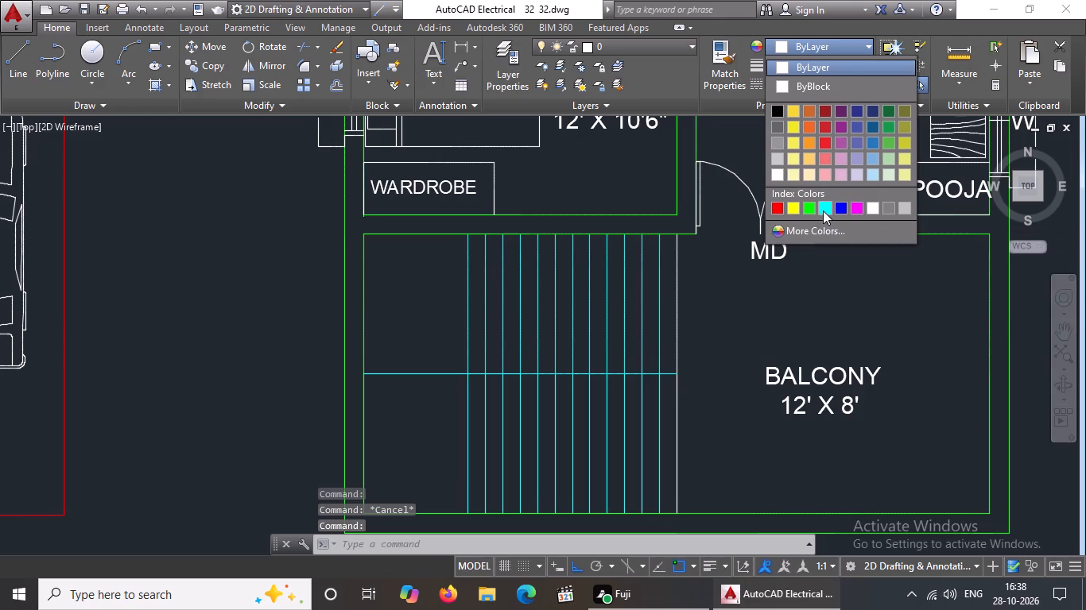
{"action": "left_click", "coordinate": [823, 210]}
{"action": "key", "text": "Escape"}
{"action": "left_click", "coordinate": [682, 274]}
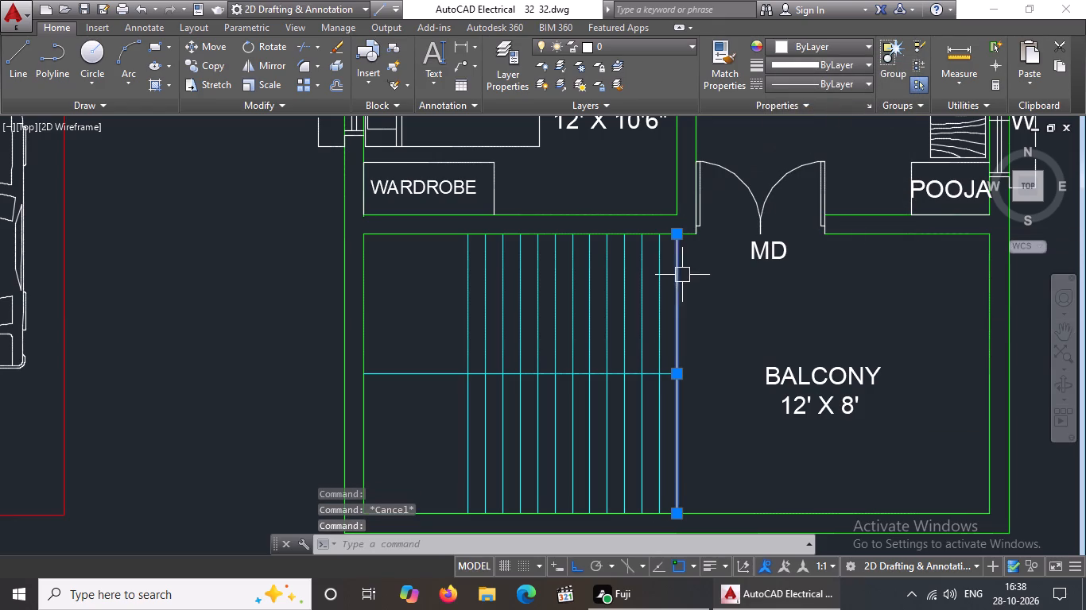
{"action": "left_click", "coordinate": [828, 44]}
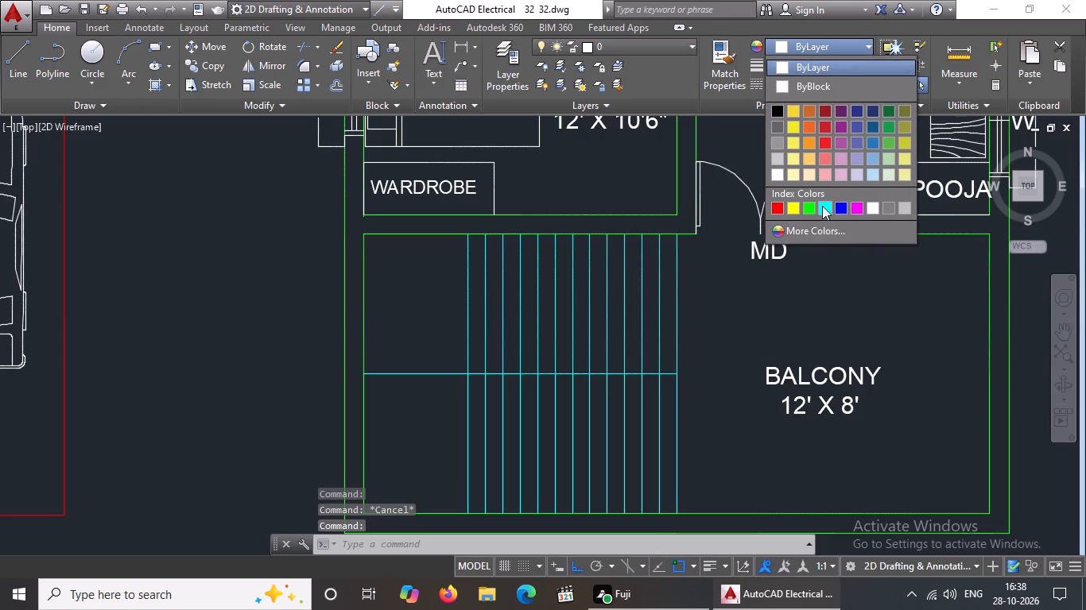
{"action": "left_click", "coordinate": [825, 201]}
{"action": "scroll", "coordinate": [619, 308], "scroll_direction": "down", "scroll_amount": 3}
{"action": "key", "text": "Escape"}
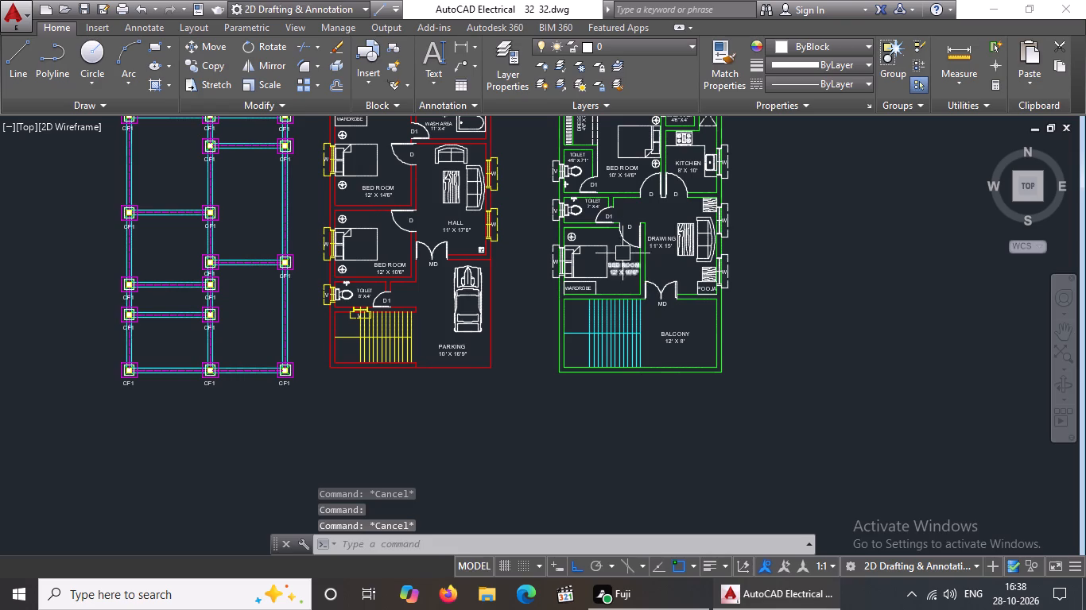
Change the top, left and right outline lines of the wardrobe in the first floor 12' X 10'6" bedroom to Cyan.
{"action": "scroll", "coordinate": [580, 259], "scroll_direction": "up", "scroll_amount": 2}
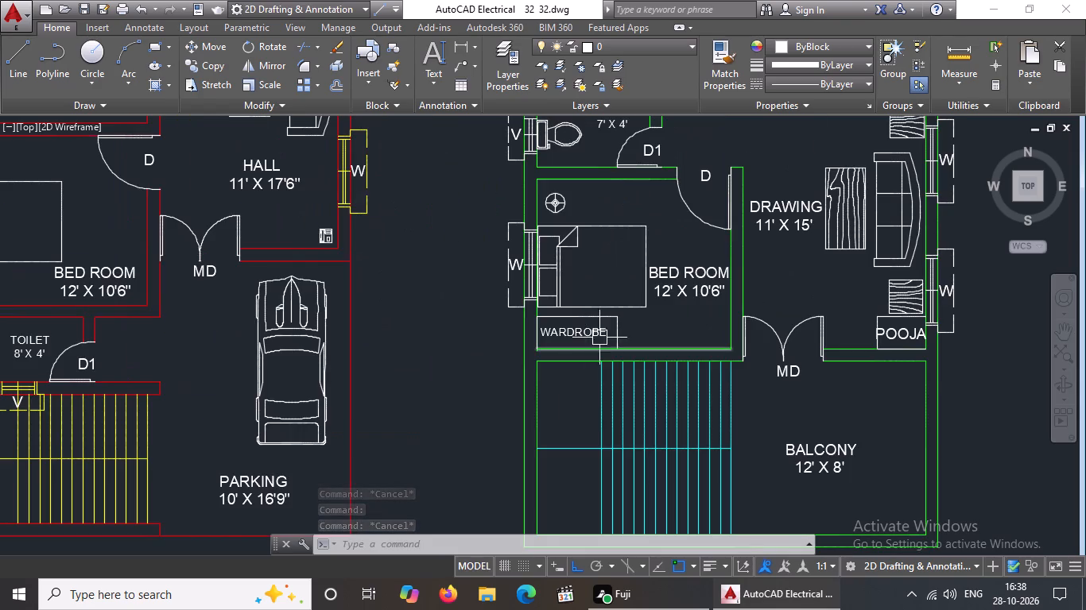
{"action": "scroll", "coordinate": [610, 322], "scroll_direction": "up", "scroll_amount": 2}
{"action": "left_click", "coordinate": [606, 303]}
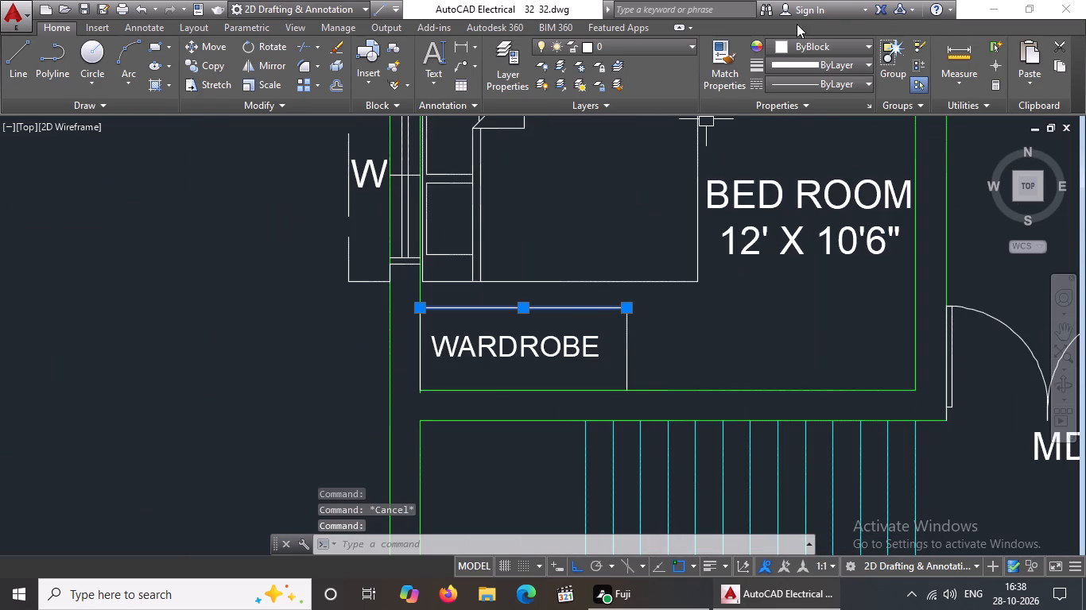
{"action": "left_click", "coordinate": [805, 40]}
{"action": "left_click_drag", "start_coordinate": [827, 202], "coordinate": [824, 209]}
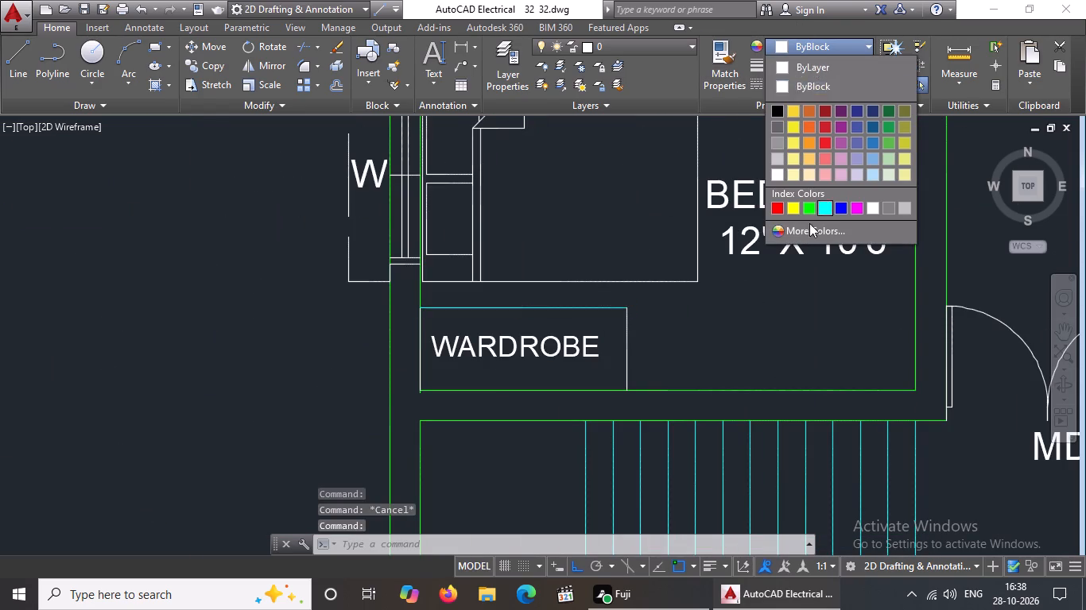
{"action": "key", "text": "Escape"}
{"action": "left_click", "coordinate": [425, 339]}
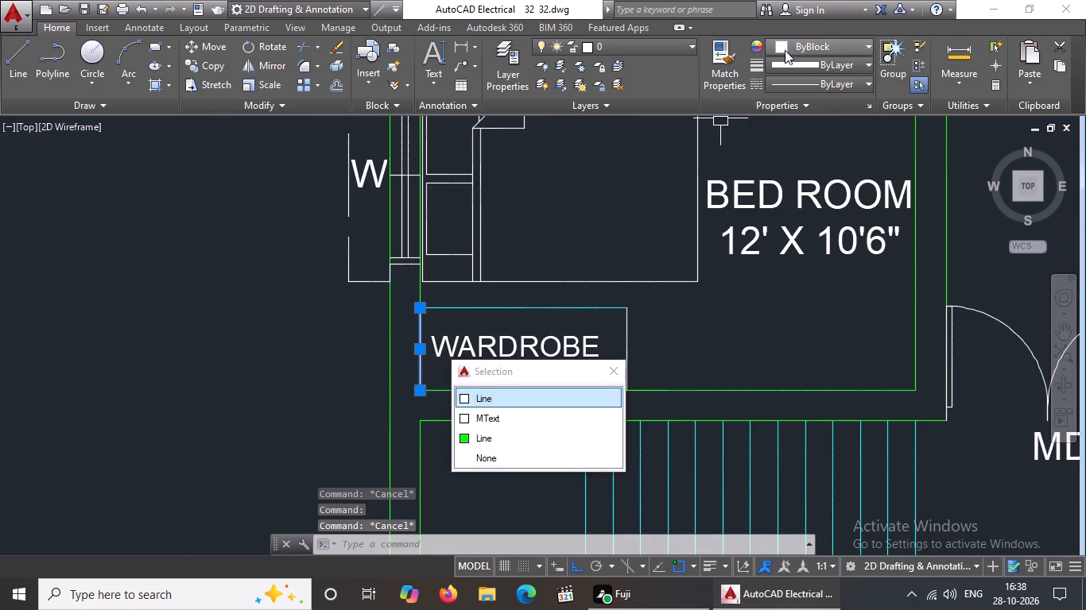
{"action": "left_click", "coordinate": [787, 48]}
{"action": "left_click", "coordinate": [824, 202]}
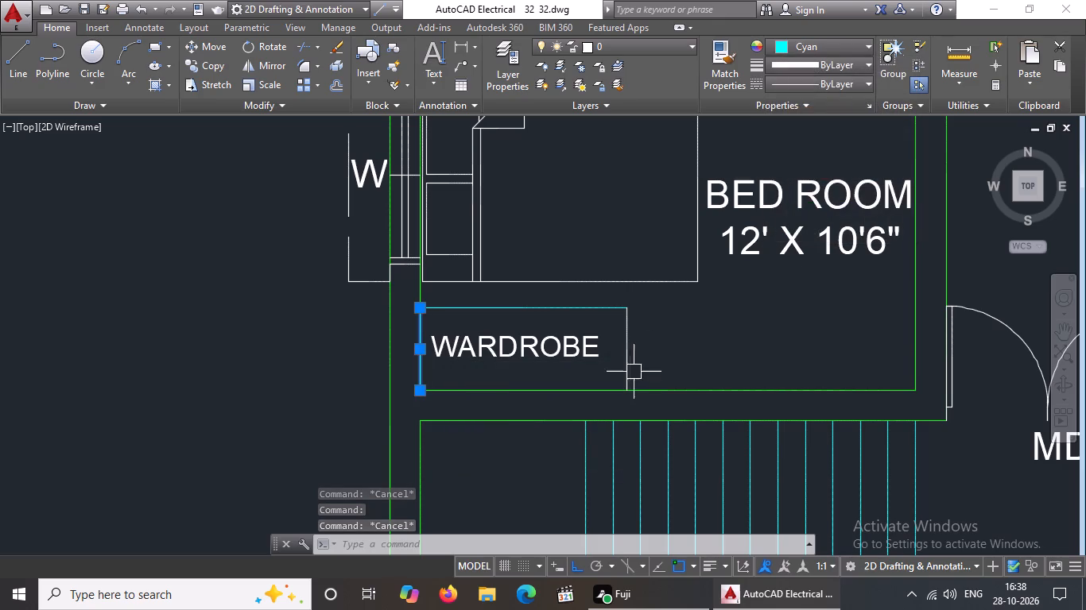
{"action": "key", "text": "Escape"}
{"action": "left_click_drag", "start_coordinate": [628, 364], "coordinate": [635, 356]}
{"action": "left_click", "coordinate": [839, 46]}
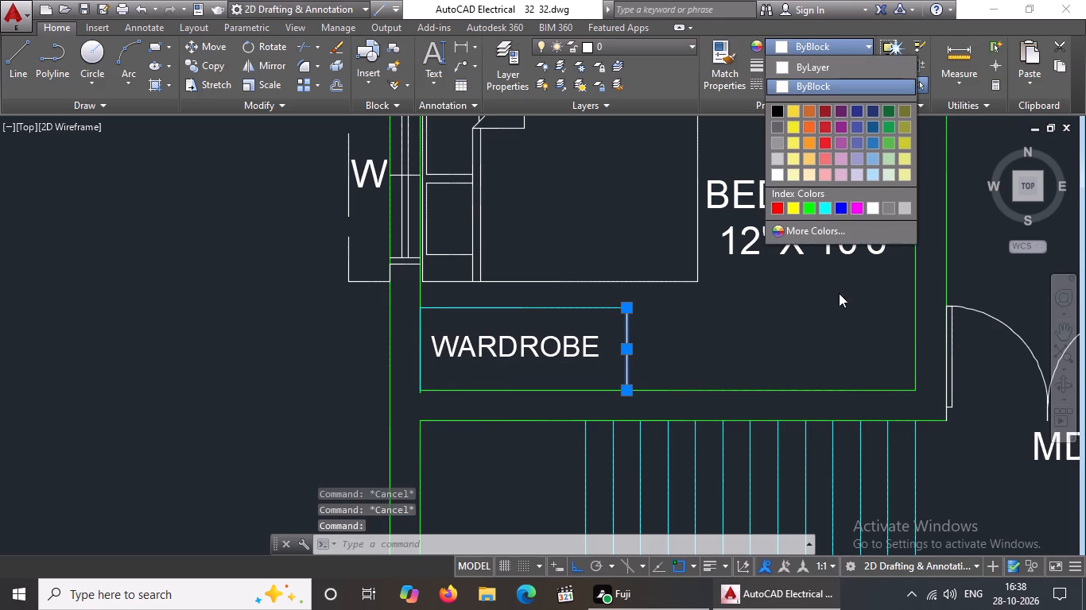
{"action": "left_click", "coordinate": [824, 207]}
{"action": "scroll", "coordinate": [723, 278], "scroll_direction": "down", "scroll_amount": 4}
{"action": "key", "text": "Escape"}
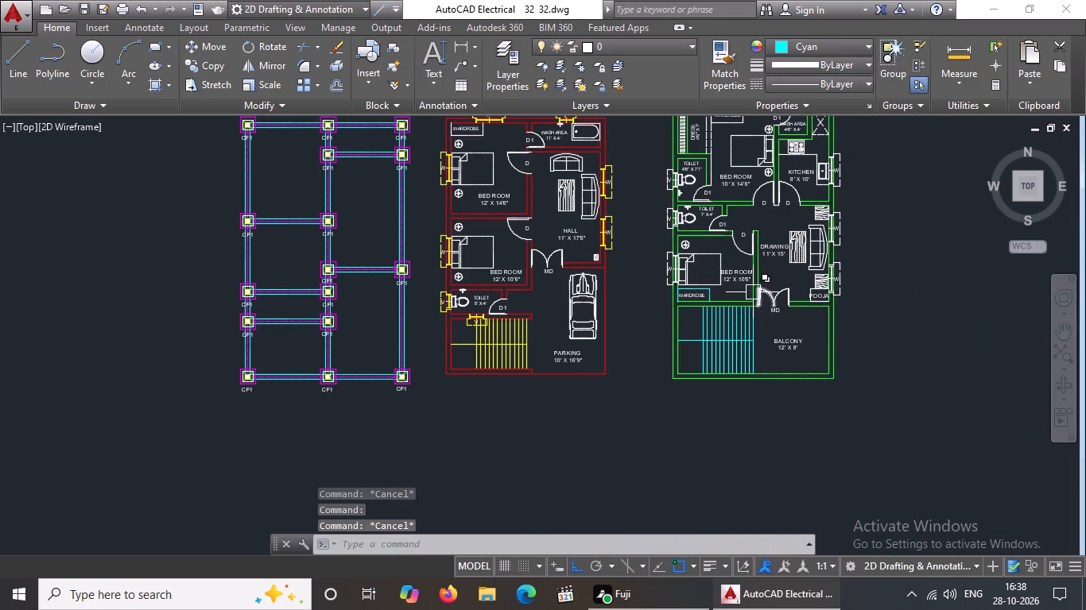
{"action": "key", "text": "Escape"}
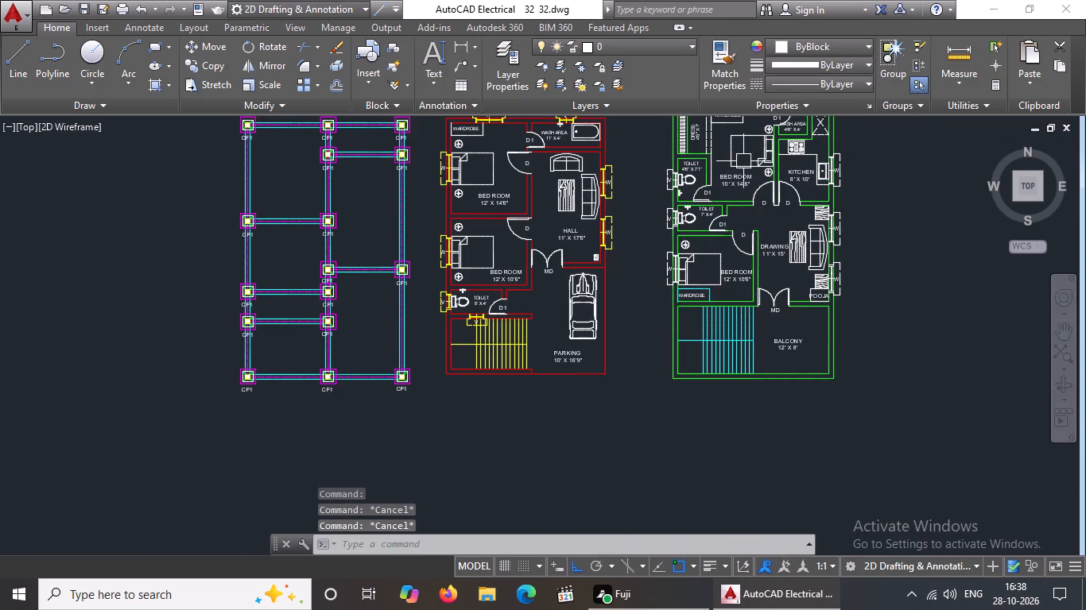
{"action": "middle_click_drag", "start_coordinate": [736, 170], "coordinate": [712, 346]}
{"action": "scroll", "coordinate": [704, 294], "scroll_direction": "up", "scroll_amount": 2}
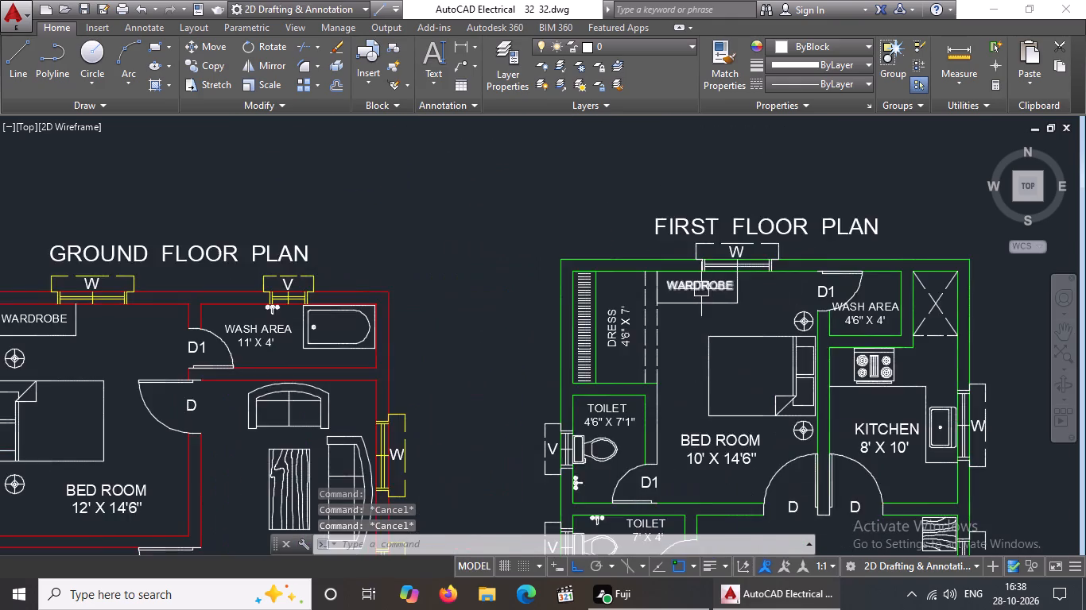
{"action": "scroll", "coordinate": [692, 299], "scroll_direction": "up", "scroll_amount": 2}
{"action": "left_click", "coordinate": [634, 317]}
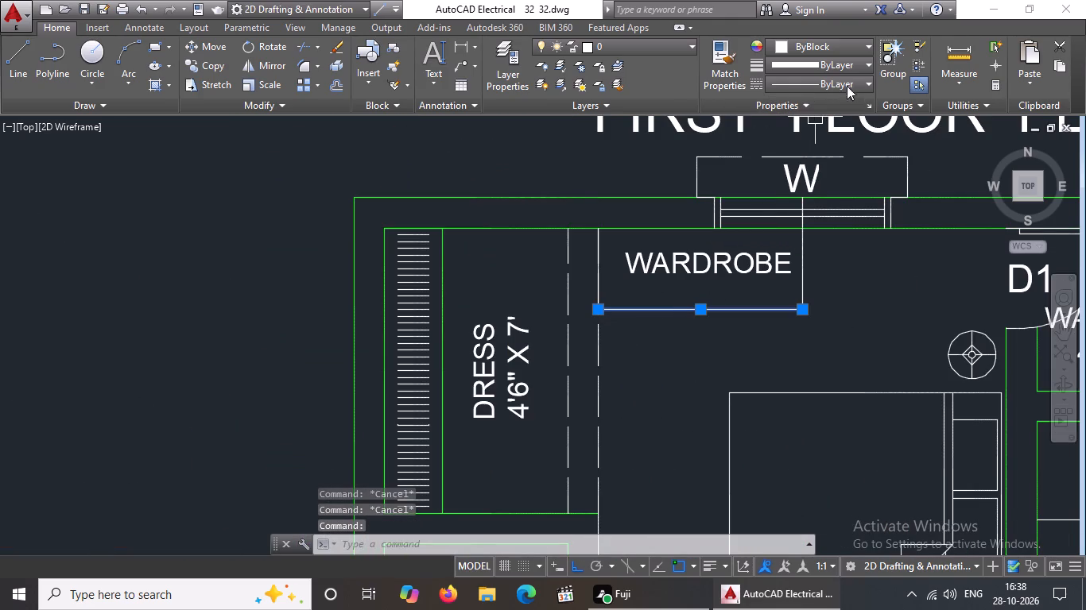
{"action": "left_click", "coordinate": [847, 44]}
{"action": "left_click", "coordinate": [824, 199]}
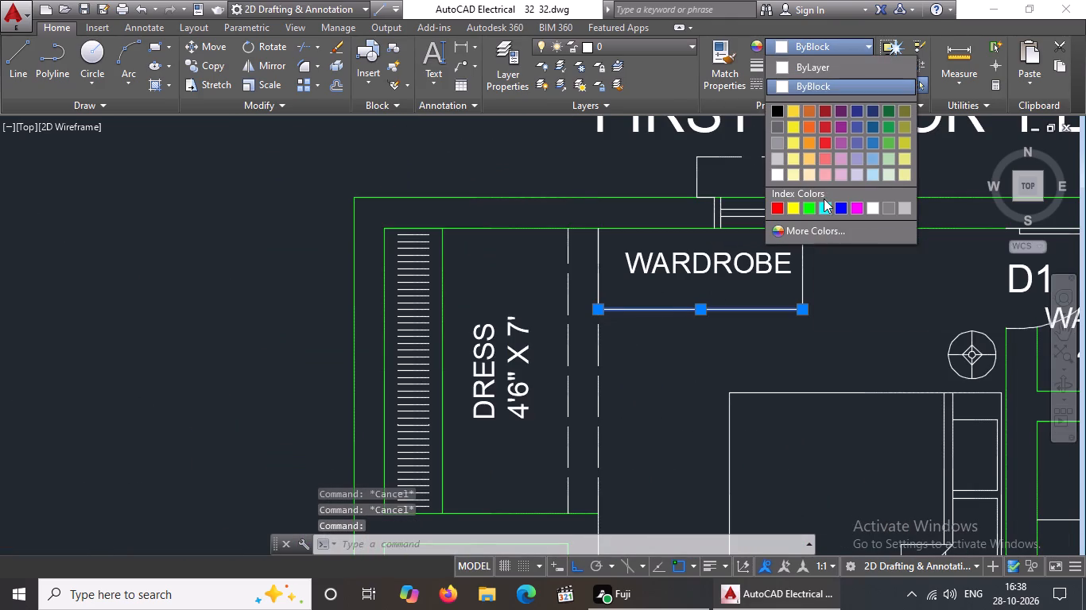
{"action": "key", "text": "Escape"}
Change the left, bottom and right outline lines of the wardrobe in the first floor 10' X 14'6" bedroom to Cyan.
{"action": "left_click", "coordinate": [603, 276]}
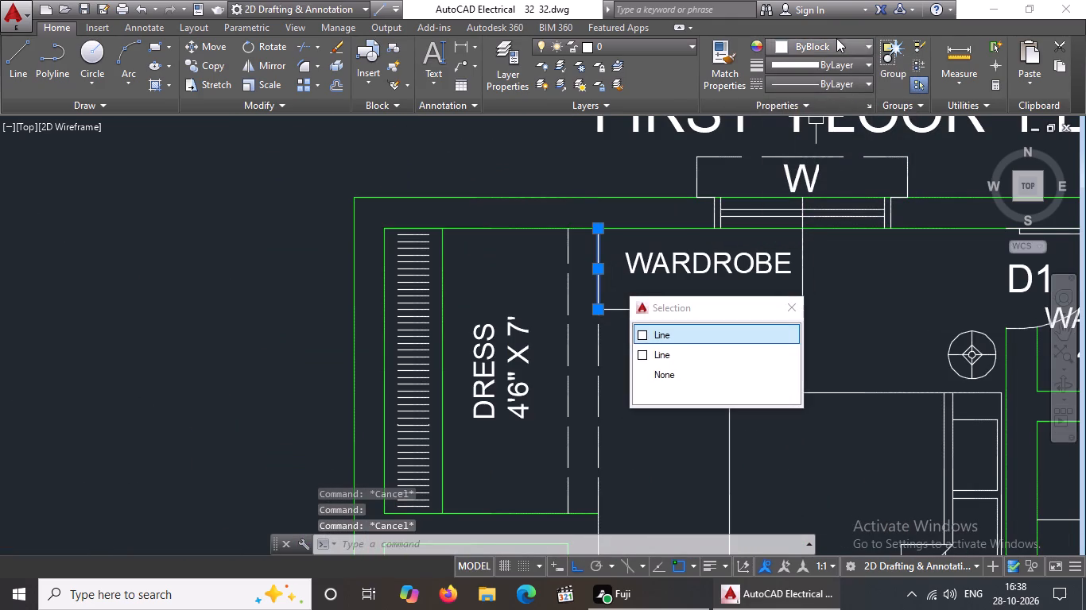
{"action": "left_click", "coordinate": [835, 46]}
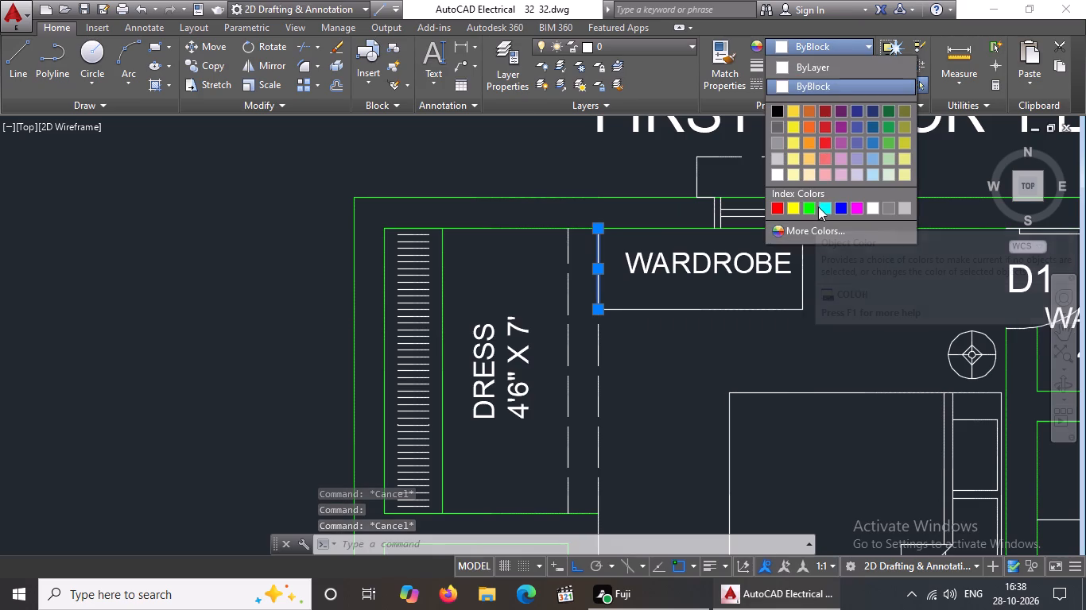
{"action": "left_click", "coordinate": [823, 204]}
{"action": "key", "text": "Escape"}
{"action": "left_click_drag", "start_coordinate": [694, 309], "coordinate": [697, 290]}
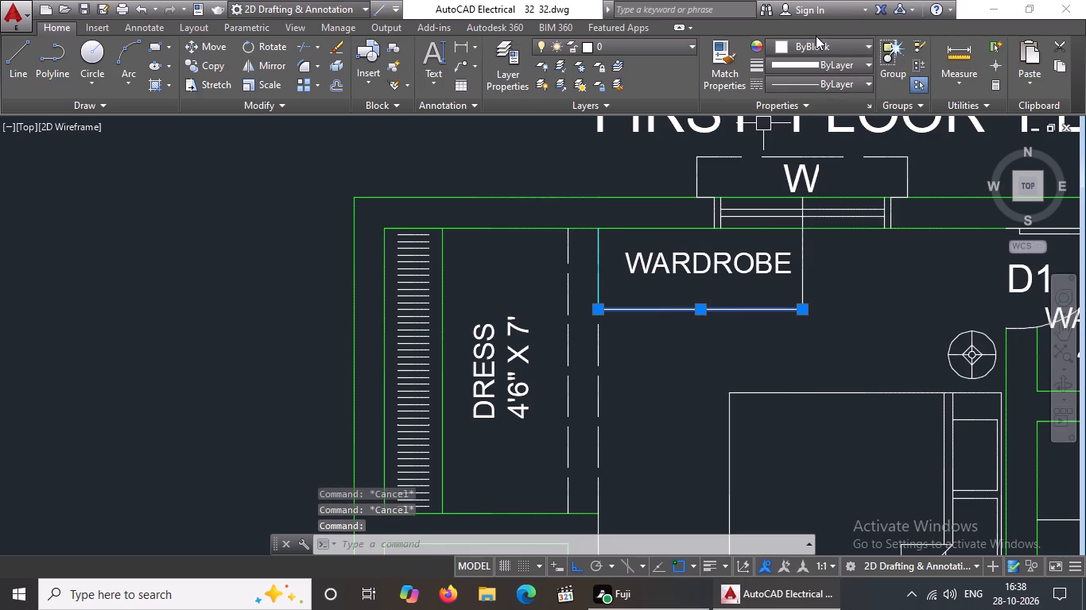
{"action": "left_click_drag", "start_coordinate": [816, 36], "coordinate": [816, 45]}
{"action": "key", "text": "Escape"}
{"action": "left_click", "coordinate": [840, 50]}
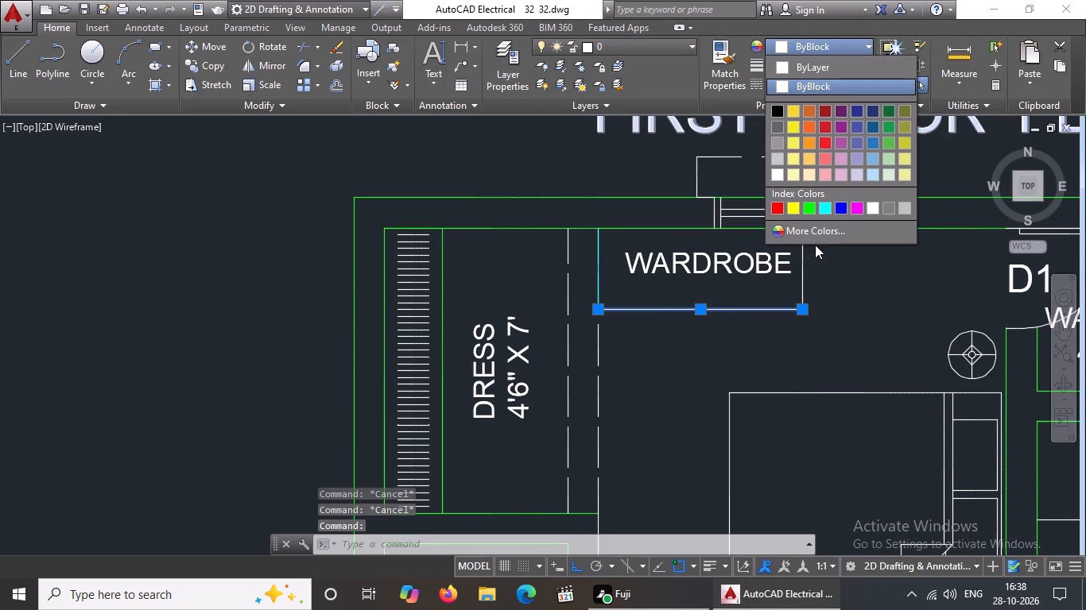
{"action": "left_click", "coordinate": [827, 207]}
{"action": "key", "text": "Escape"}
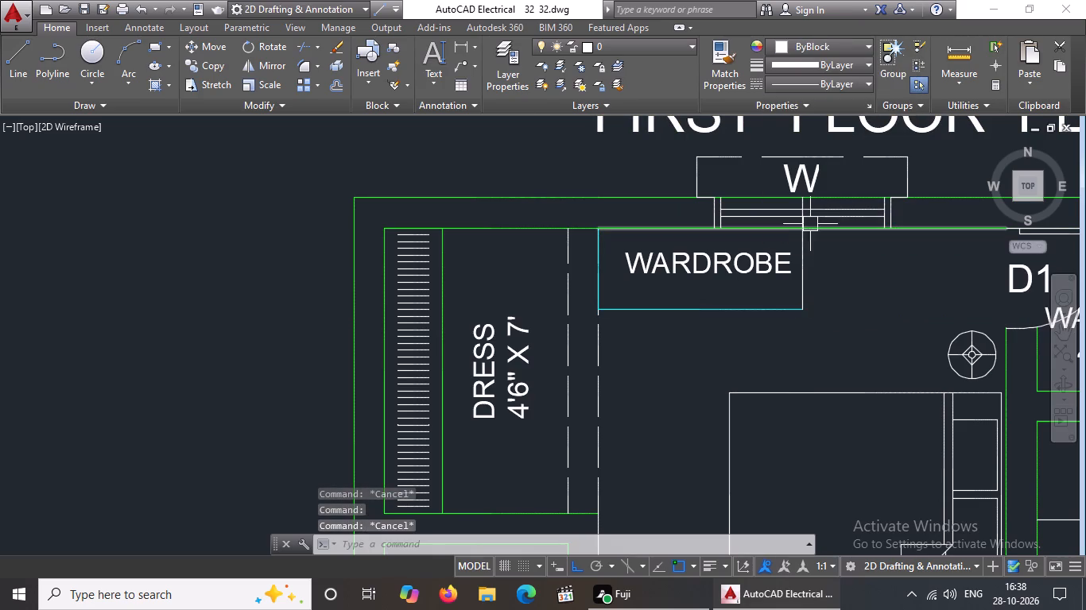
{"action": "left_click", "coordinate": [799, 295]}
{"action": "left_click", "coordinate": [842, 46]}
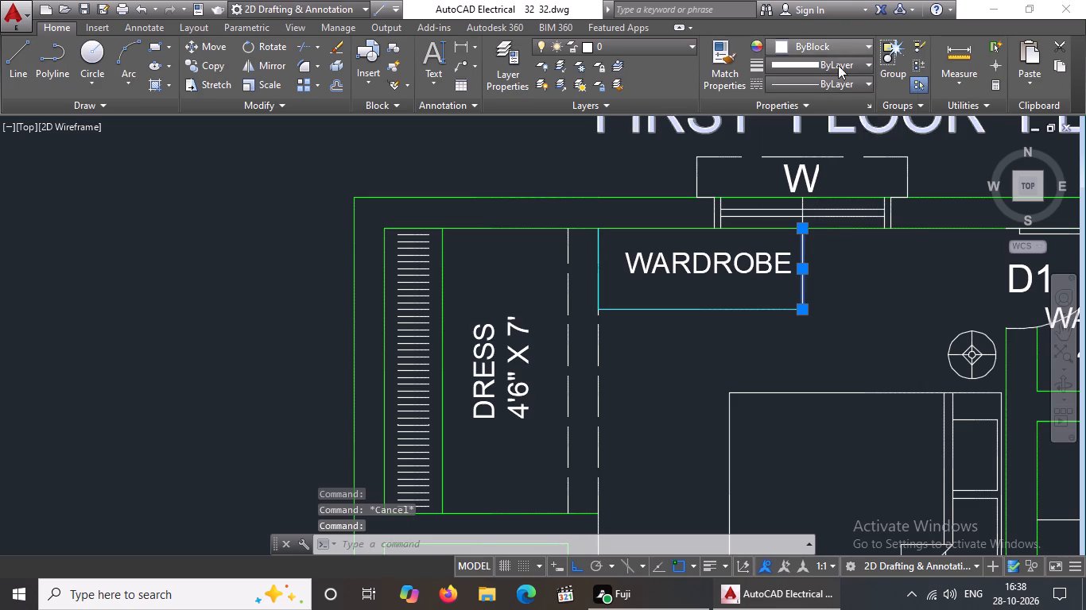
{"action": "left_click", "coordinate": [822, 205]}
{"action": "key", "text": "Escape"}
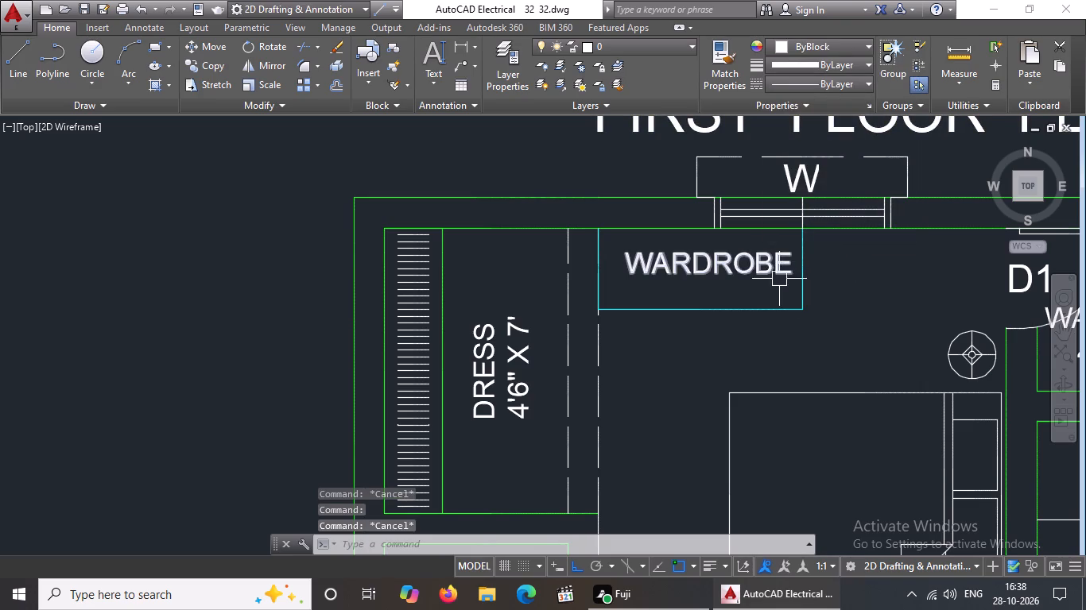
Change the two lowest short horizontal lines along the left wall of the first floor DRESS room to Cyan.
{"action": "scroll", "coordinate": [689, 320], "scroll_direction": "down", "scroll_amount": 2}
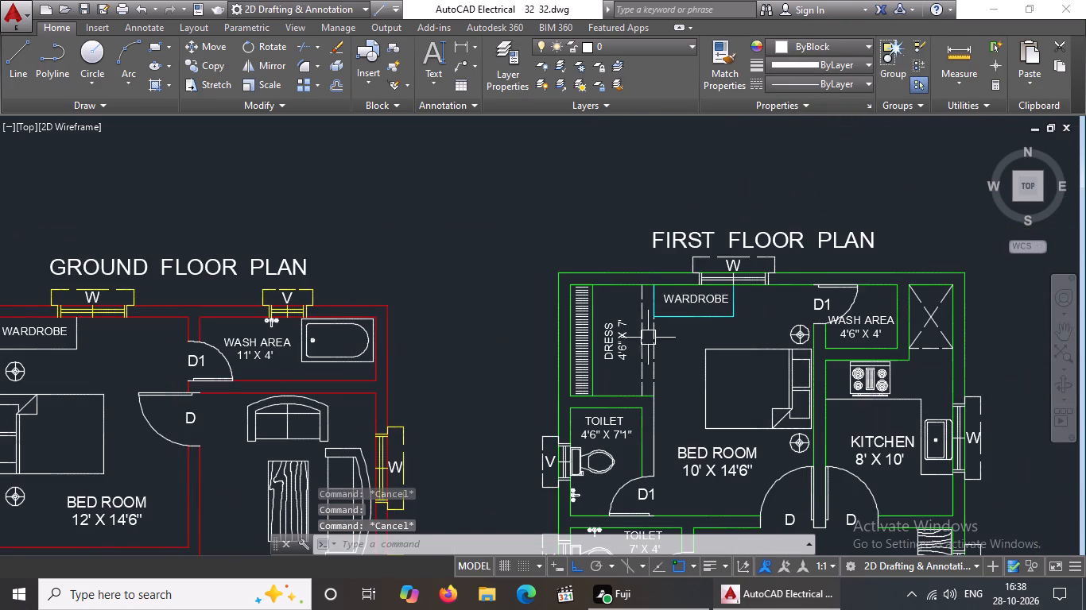
{"action": "scroll", "coordinate": [612, 361], "scroll_direction": "up", "scroll_amount": 3}
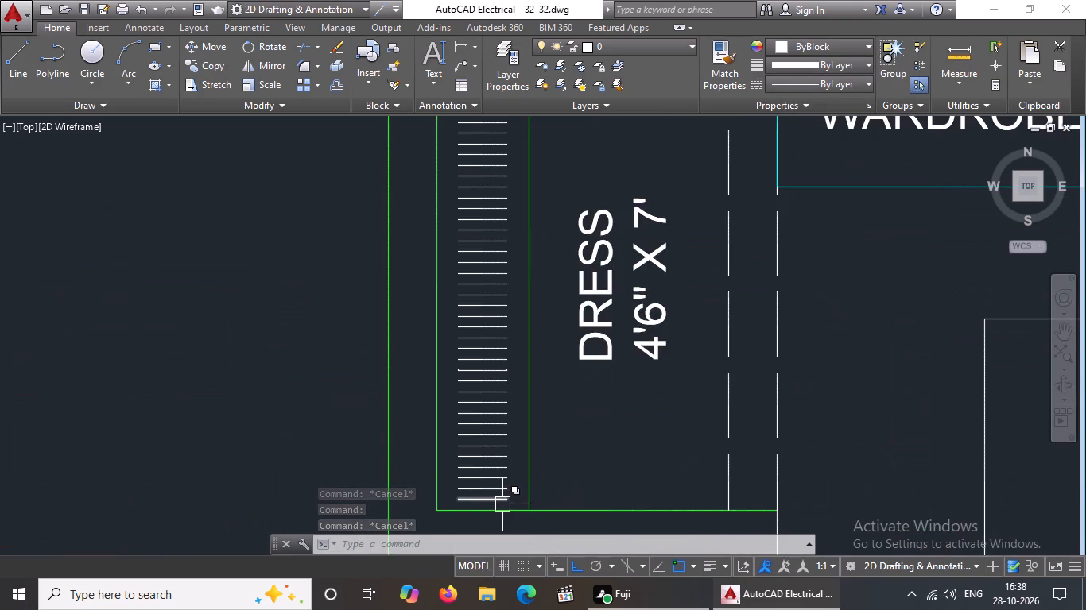
{"action": "left_click", "coordinate": [486, 502]}
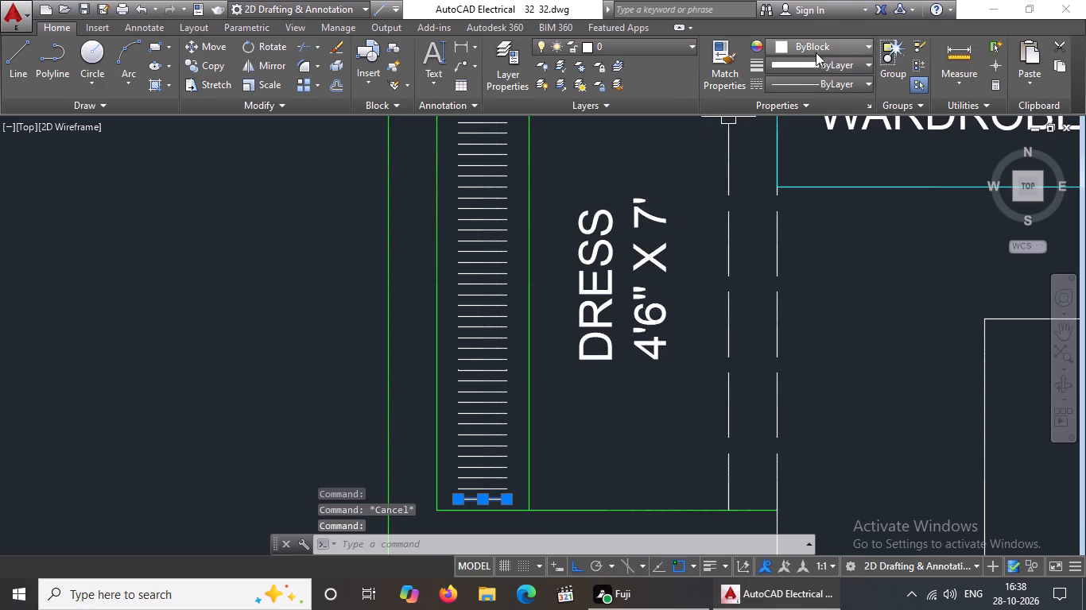
{"action": "left_click", "coordinate": [818, 47]}
{"action": "left_click", "coordinate": [824, 201]}
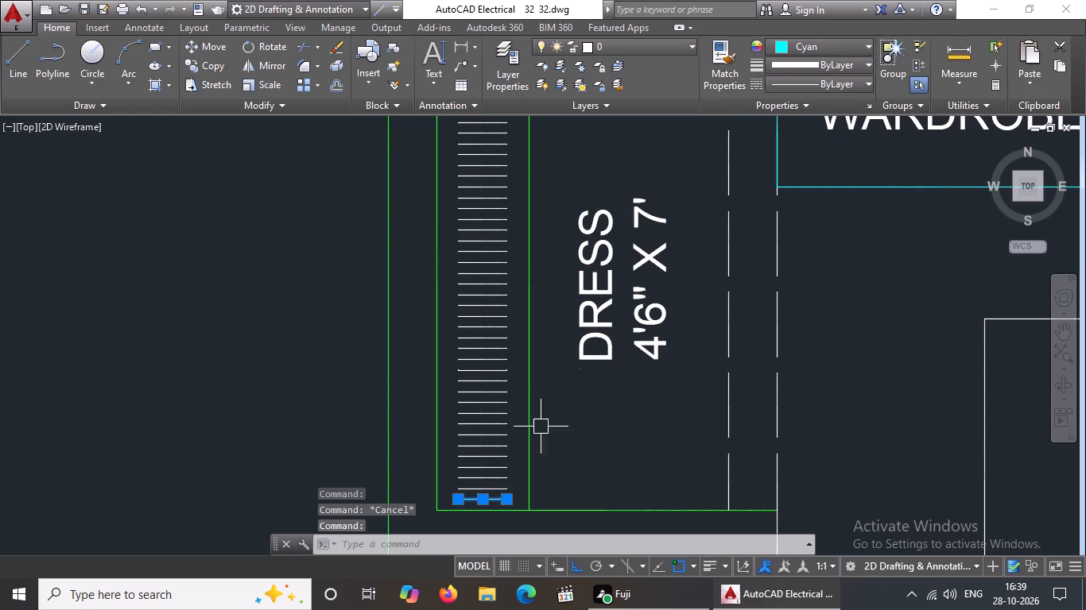
{"action": "key", "text": "Escape"}
{"action": "scroll", "coordinate": [494, 515], "scroll_direction": "up", "scroll_amount": 2}
{"action": "left_click", "coordinate": [482, 452]}
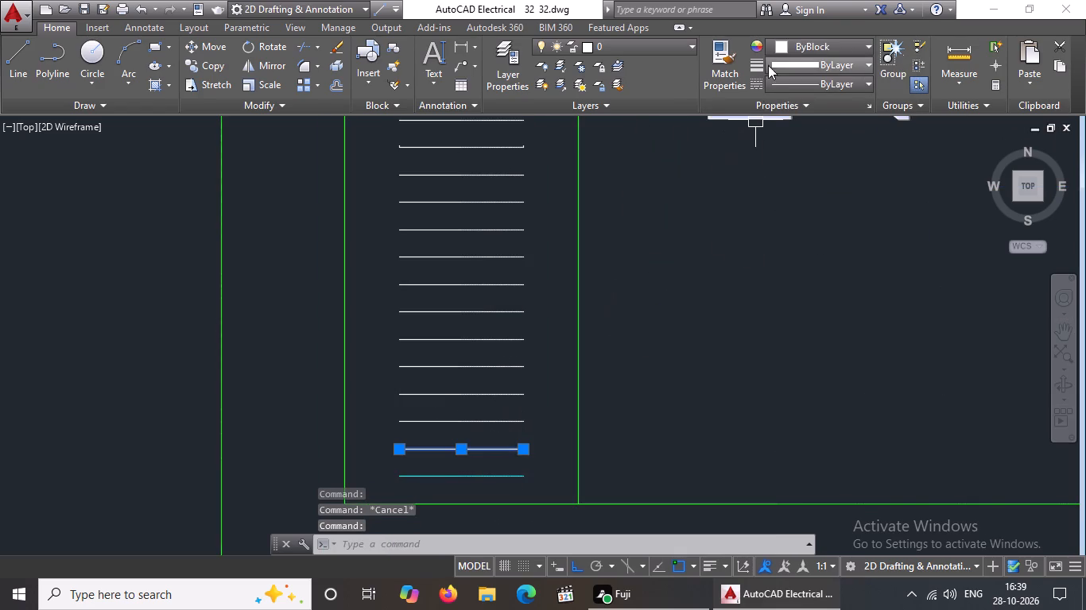
{"action": "left_click", "coordinate": [803, 42]}
{"action": "left_click", "coordinate": [824, 208]}
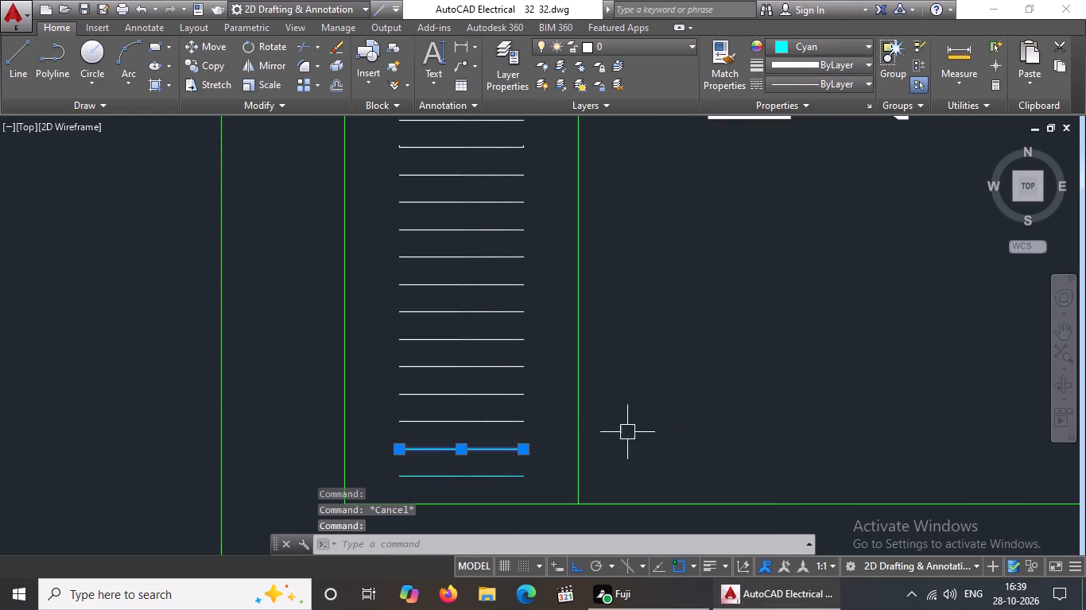
{"action": "key", "text": "Escape"}
Change the third and fourth short horizontal lines from the bottom in the DRESS room to Cyan.
{"action": "left_click", "coordinate": [518, 425]}
{"action": "left_click", "coordinate": [819, 41]}
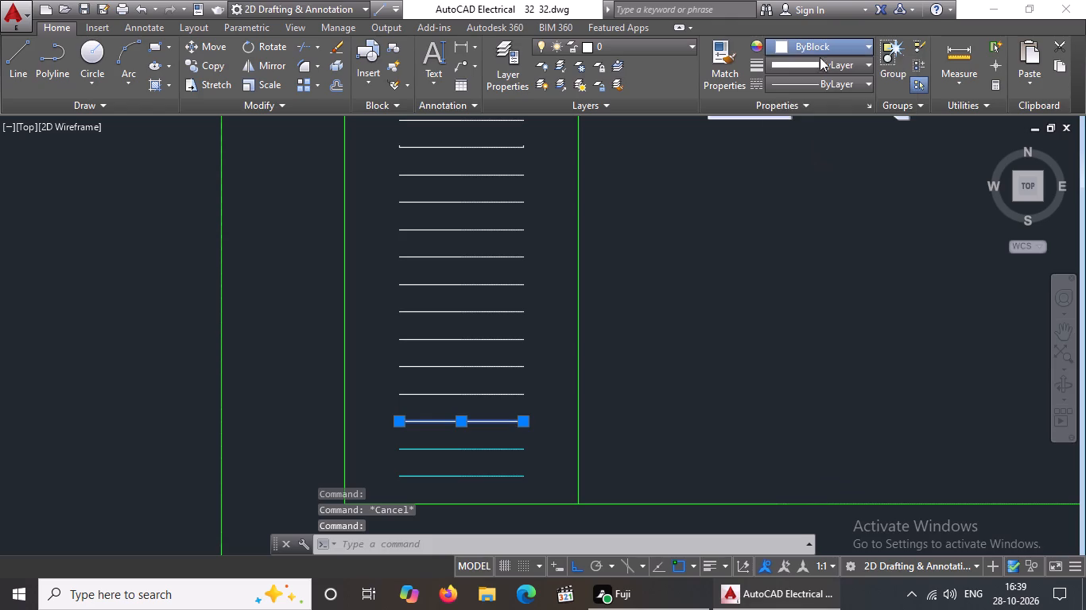
{"action": "left_click", "coordinate": [828, 206]}
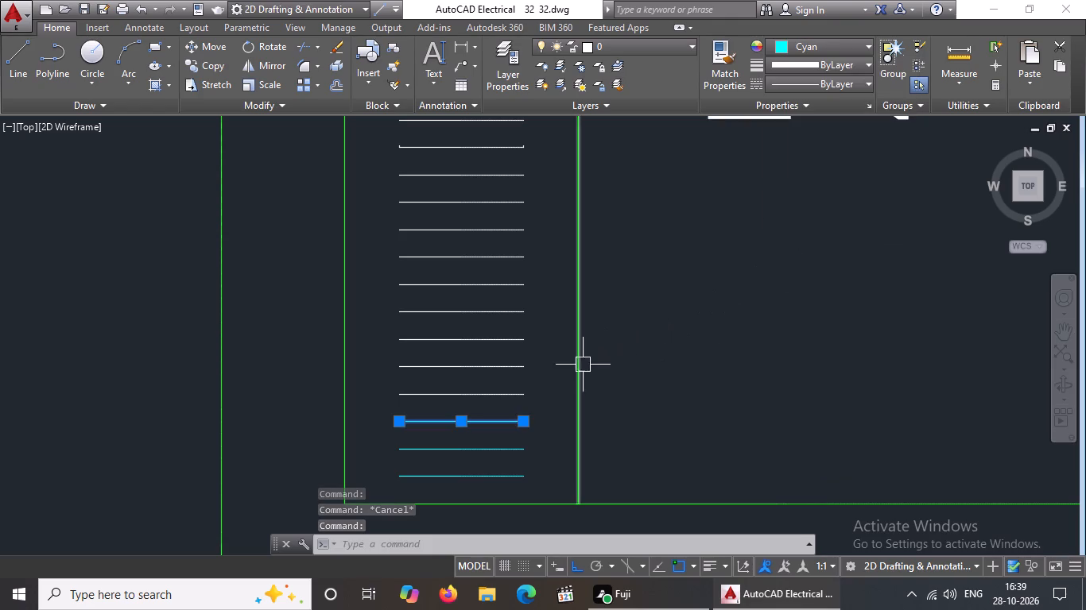
{"action": "key", "text": "Escape"}
{"action": "left_click", "coordinate": [501, 392]}
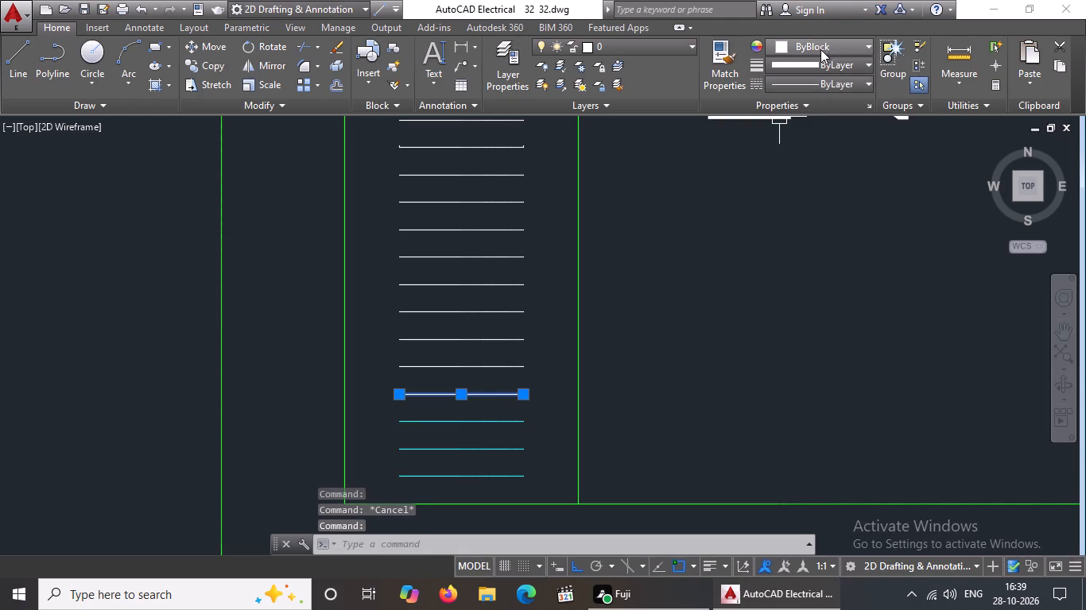
{"action": "left_click", "coordinate": [824, 44]}
{"action": "left_click", "coordinate": [824, 207]}
{"action": "key", "text": "Escape"}
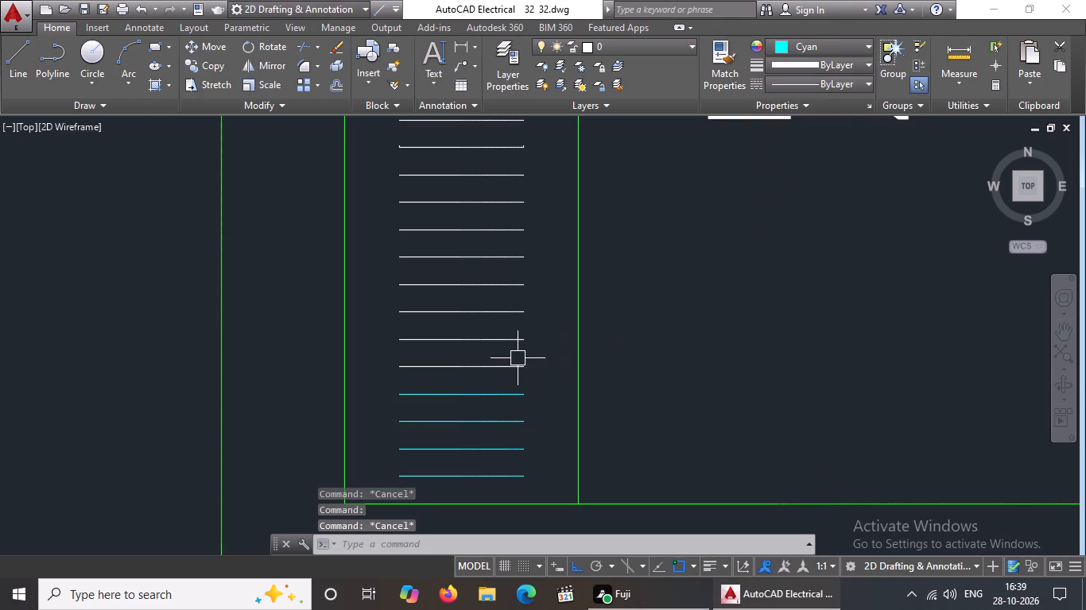
Change the fifth, sixth and seventh short horizontal lines from the bottom in the first floor DRESS room to Cyan.
{"action": "left_click", "coordinate": [515, 368]}
{"action": "left_click", "coordinate": [855, 45]}
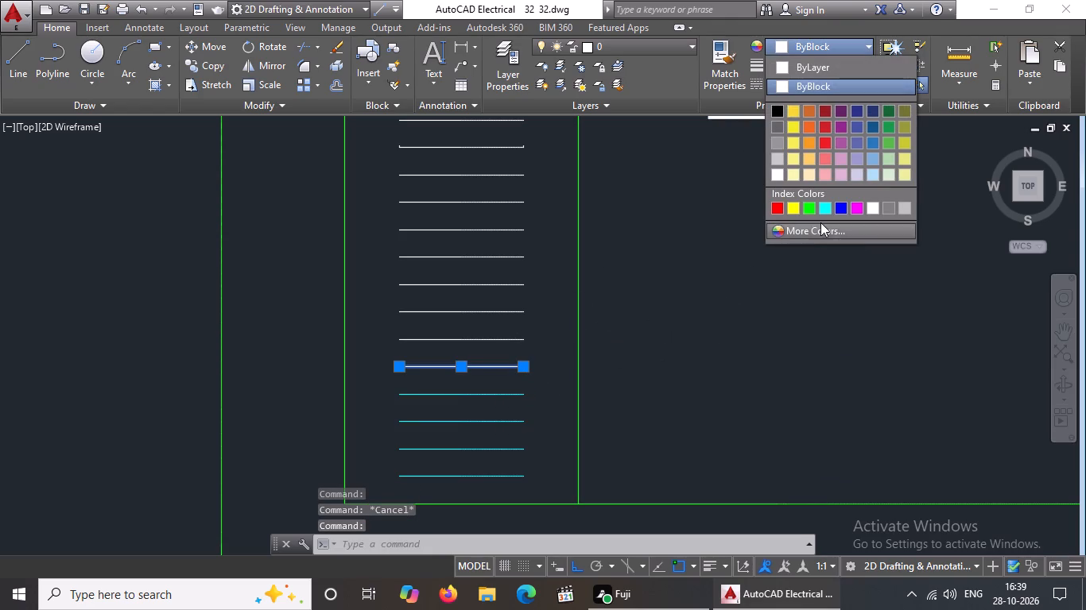
{"action": "left_click", "coordinate": [819, 209]}
{"action": "key", "text": "Escape"}
{"action": "left_click_drag", "start_coordinate": [521, 342], "coordinate": [522, 342]}
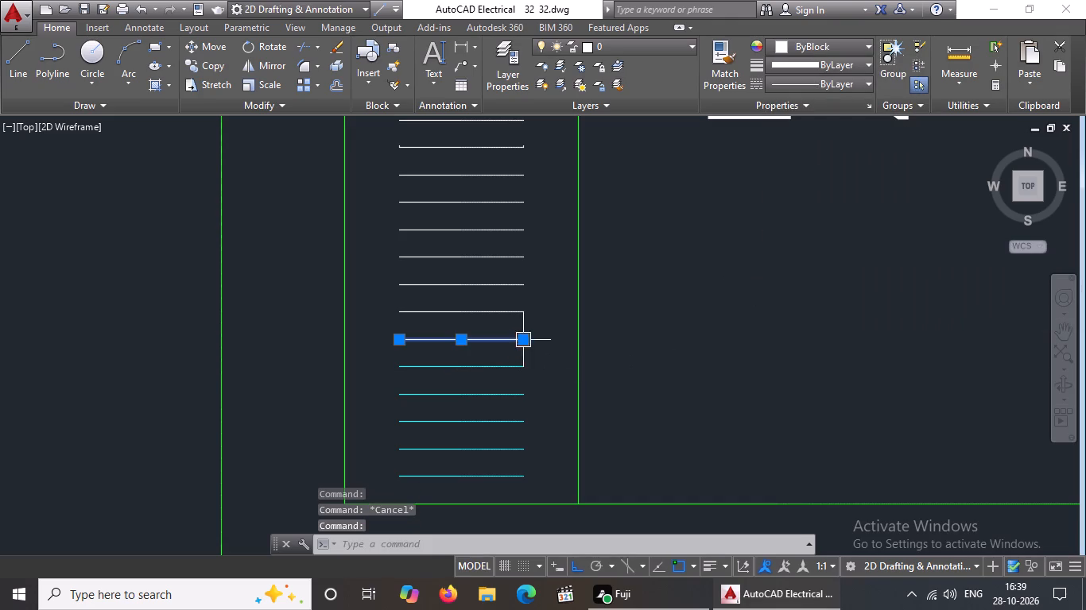
{"action": "left_click_drag", "start_coordinate": [522, 342], "coordinate": [528, 339]}
{"action": "left_click", "coordinate": [846, 41]}
{"action": "left_click", "coordinate": [824, 206]}
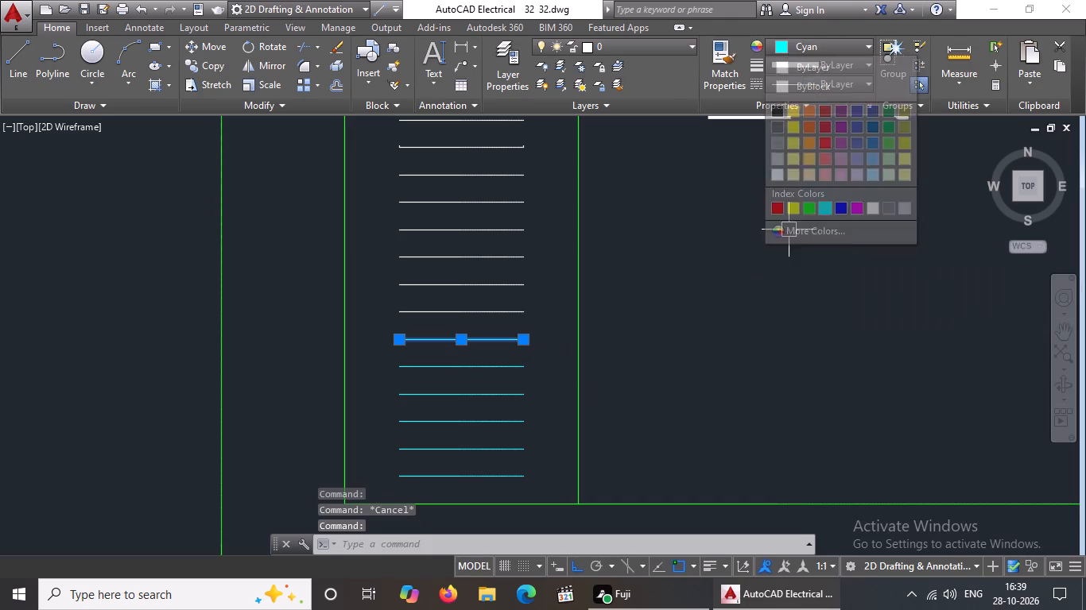
{"action": "key", "text": "Escape"}
{"action": "left_click", "coordinate": [525, 316]}
{"action": "left_click", "coordinate": [844, 44]}
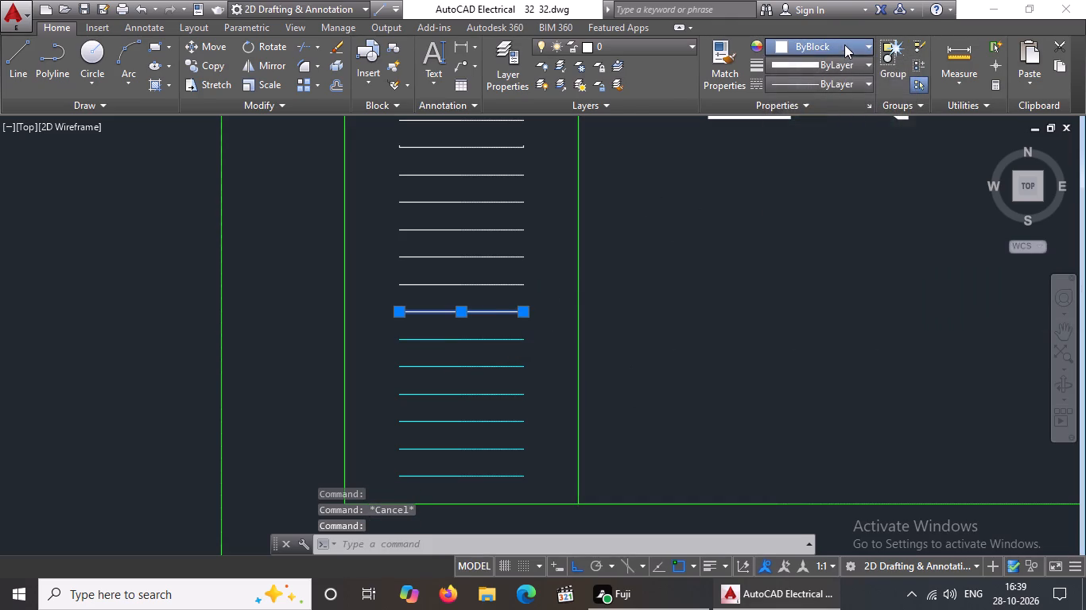
{"action": "left_click", "coordinate": [818, 206]}
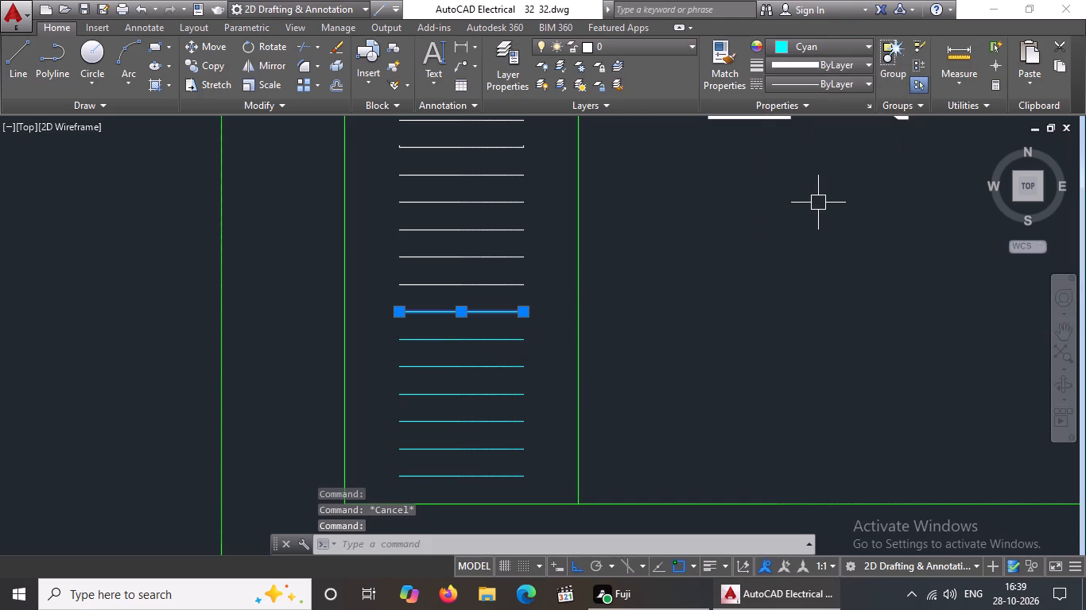
{"action": "key", "text": "Escape"}
Change the eighth, ninth and tenth short horizontal lines from the bottom in the DRESS room to Cyan.
{"action": "left_click_drag", "start_coordinate": [507, 283], "coordinate": [517, 280]}
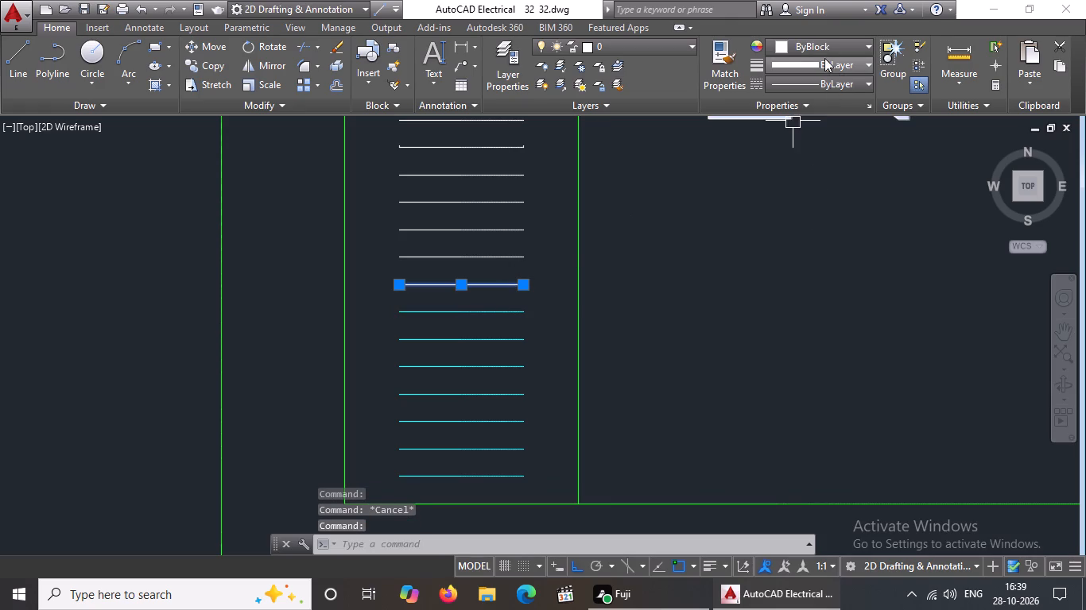
{"action": "left_click", "coordinate": [825, 42]}
{"action": "left_click", "coordinate": [824, 204]}
{"action": "key", "text": "Escape"}
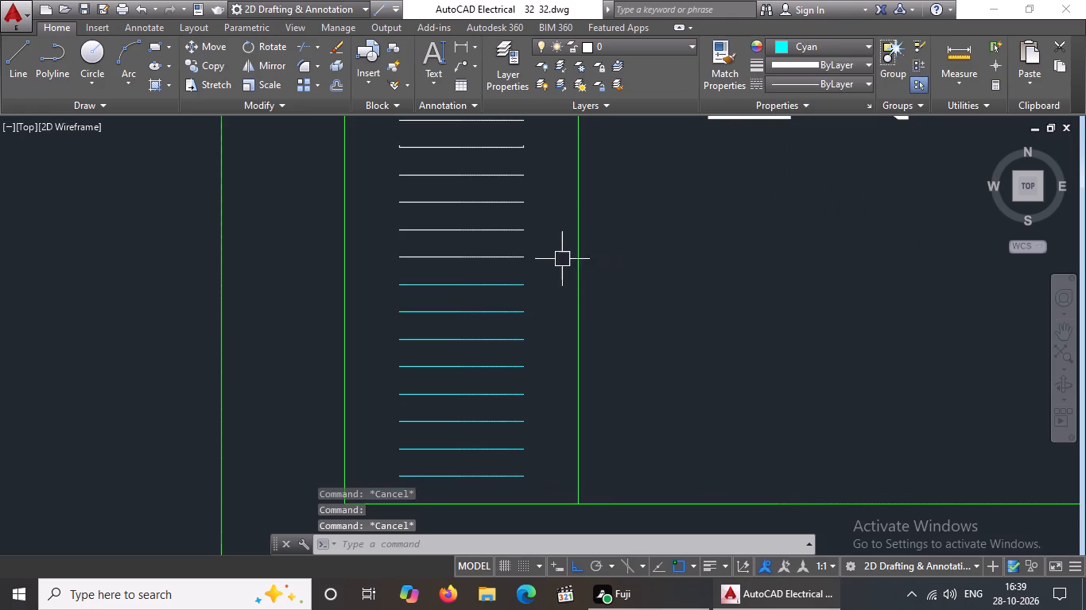
{"action": "left_click", "coordinate": [520, 251]}
{"action": "left_click", "coordinate": [848, 43]}
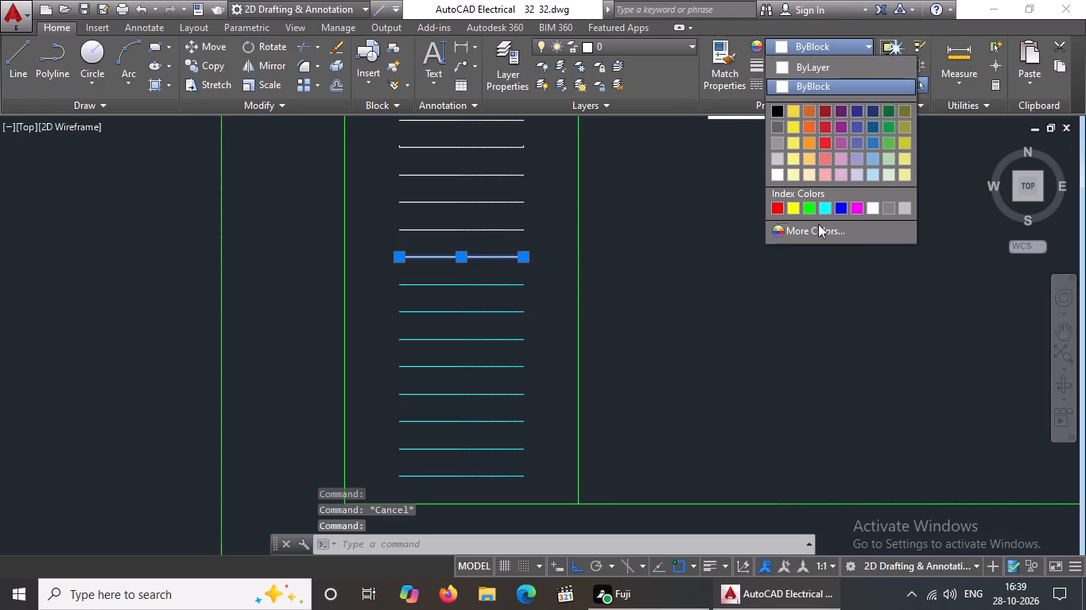
{"action": "left_click", "coordinate": [823, 200]}
{"action": "key", "text": "Escape"}
{"action": "left_click_drag", "start_coordinate": [502, 233], "coordinate": [518, 228]}
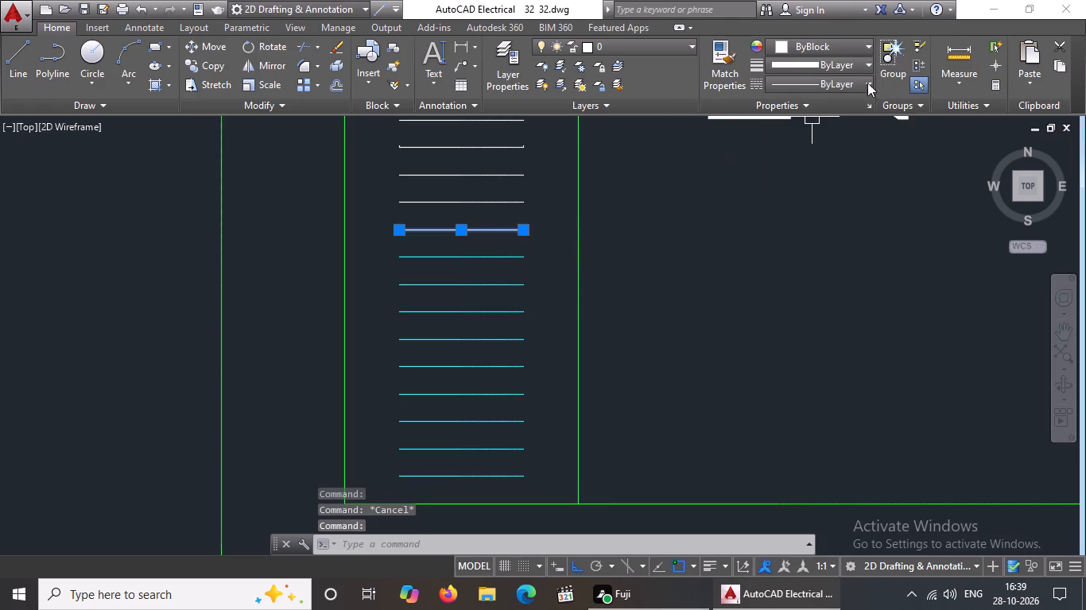
{"action": "left_click", "coordinate": [851, 41]}
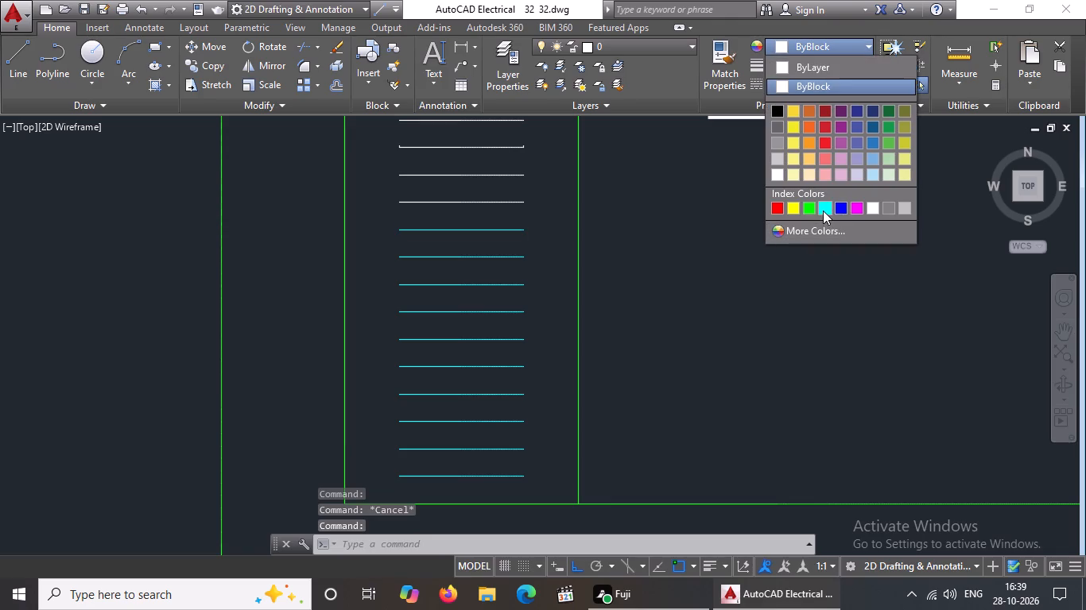
{"action": "left_click", "coordinate": [823, 210]}
{"action": "key", "text": "Escape"}
Change the eleventh, twelfth and thirteenth short horizontal lines from the bottom in the DRESS room to Cyan.
{"action": "left_click", "coordinate": [522, 203]}
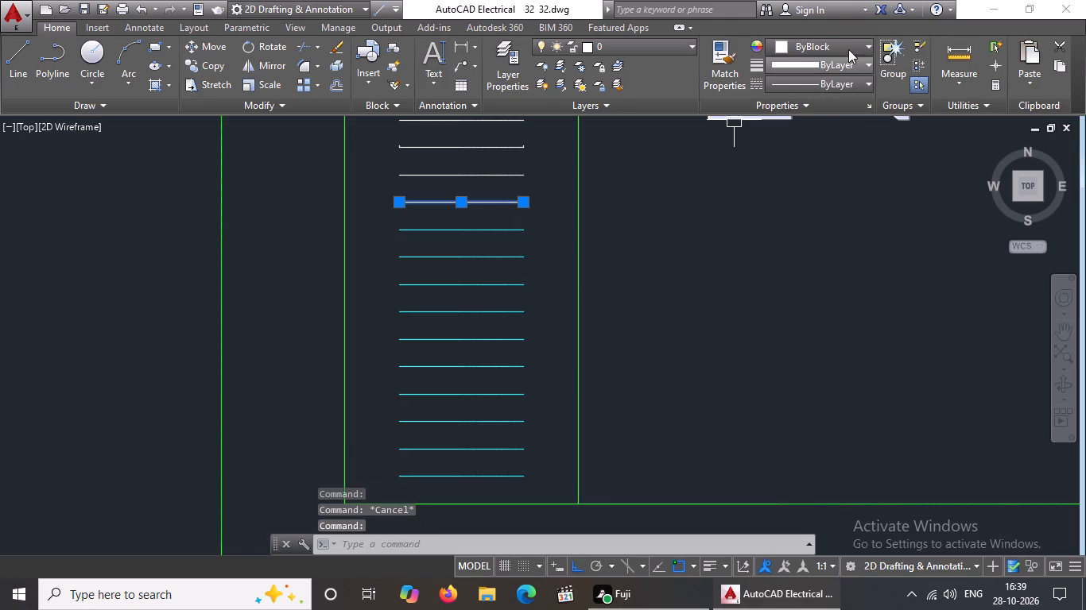
{"action": "left_click", "coordinate": [844, 48]}
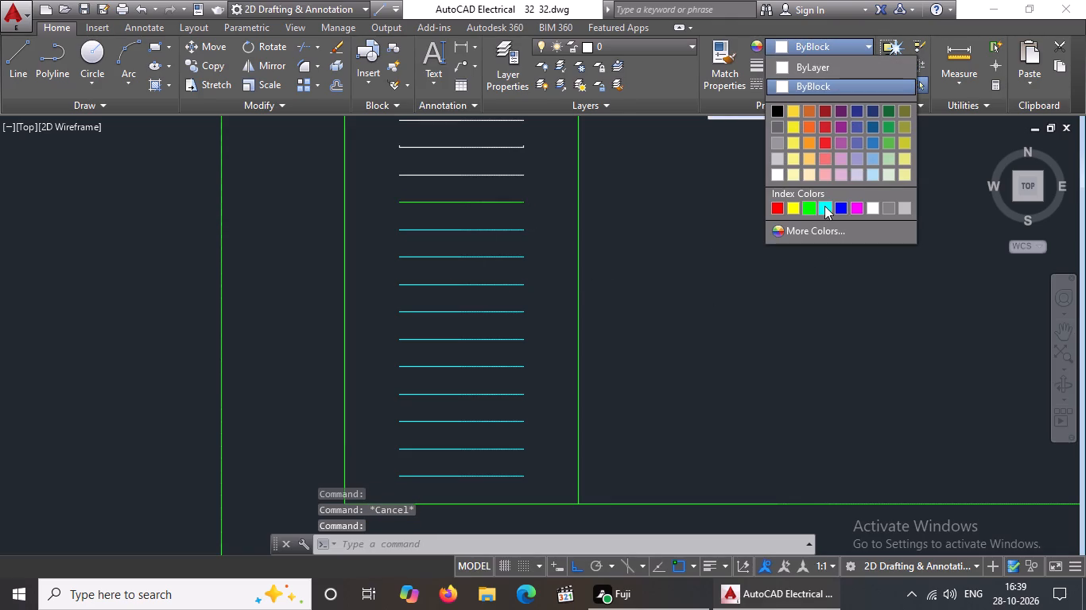
{"action": "left_click", "coordinate": [824, 205]}
{"action": "key", "text": "Escape"}
{"action": "scroll", "coordinate": [674, 230], "scroll_direction": "down", "scroll_amount": 2}
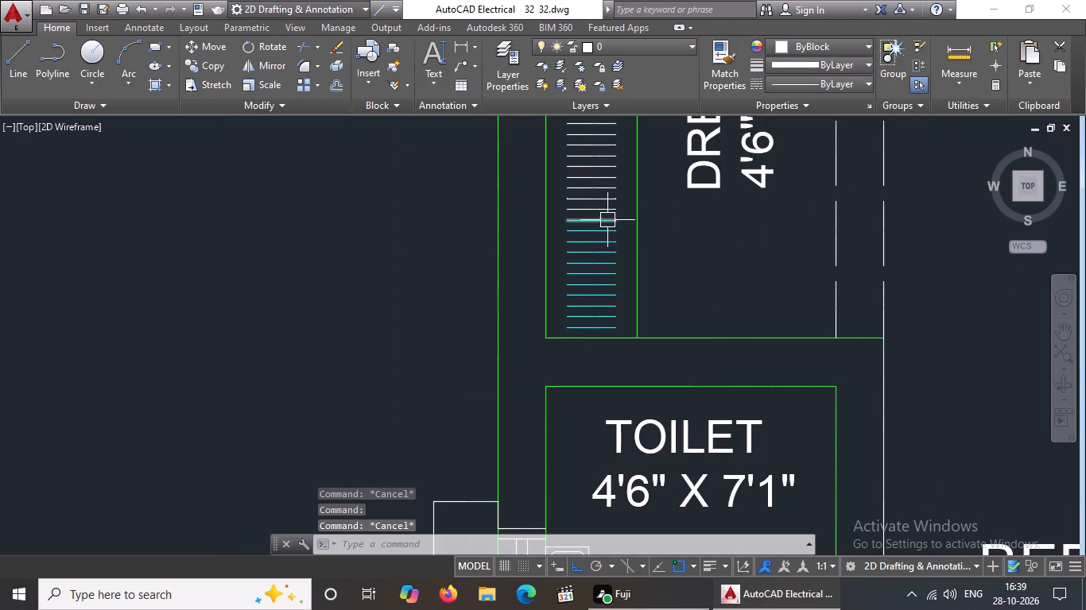
{"action": "scroll", "coordinate": [612, 207], "scroll_direction": "up", "scroll_amount": 2}
{"action": "left_click", "coordinate": [597, 210]}
{"action": "left_click", "coordinate": [825, 51]}
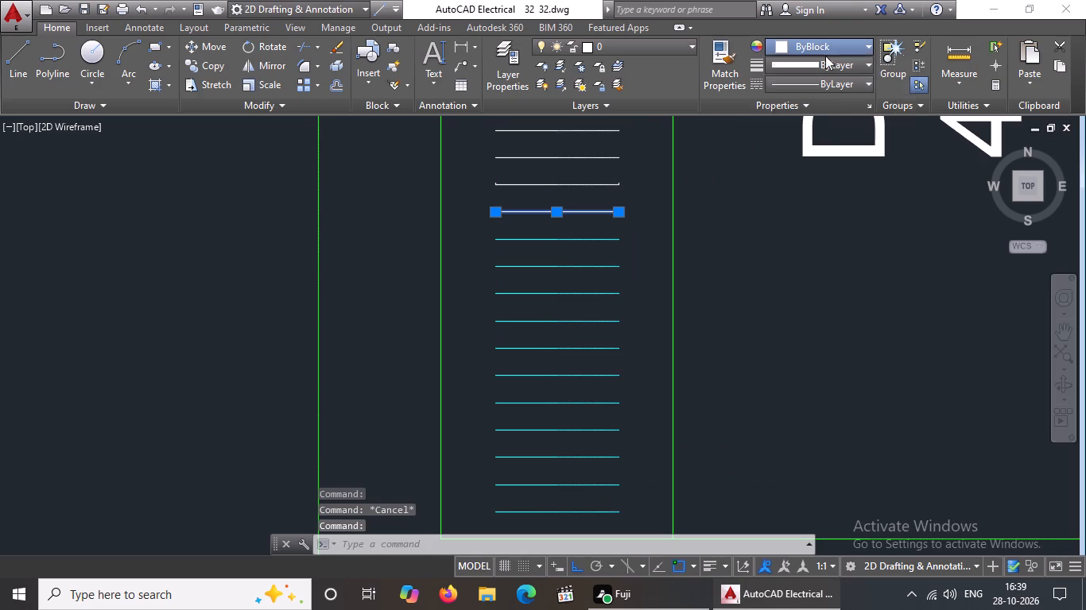
{"action": "left_click", "coordinate": [824, 210]}
{"action": "key", "text": "Escape"}
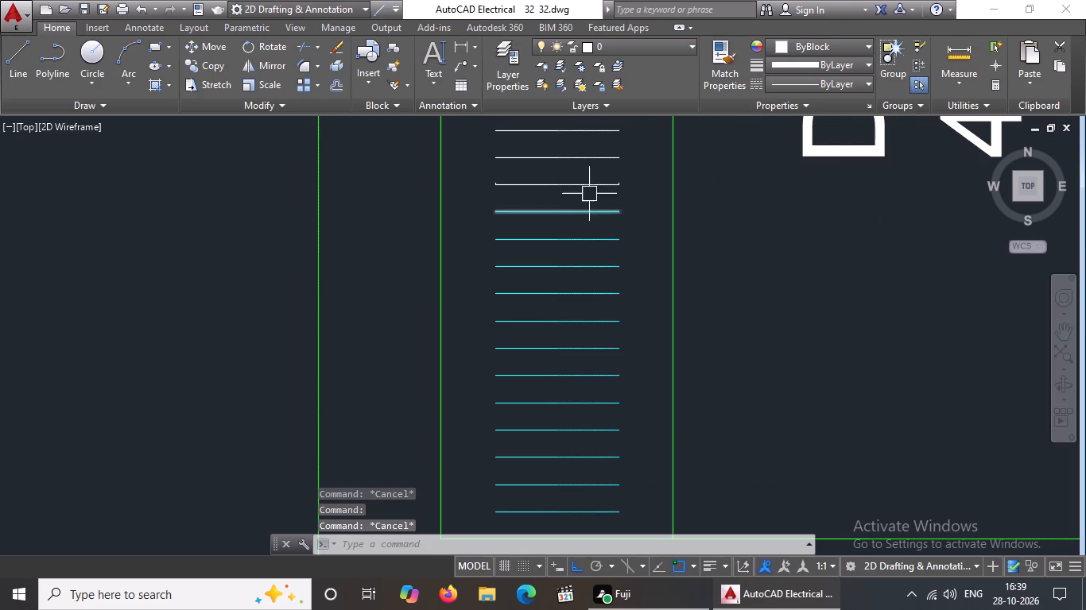
{"action": "left_click", "coordinate": [588, 187]}
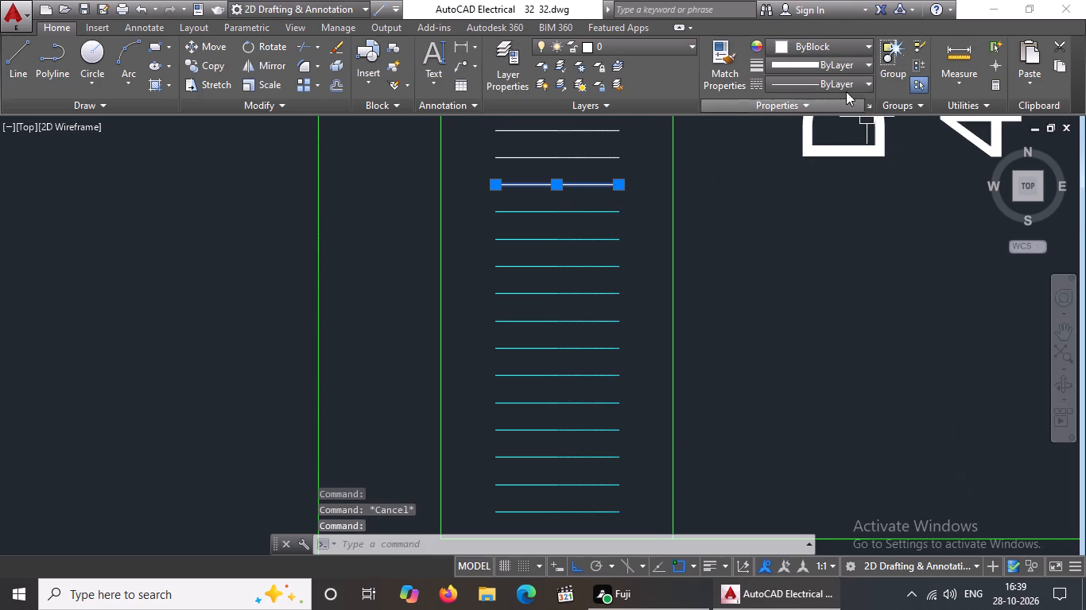
{"action": "left_click", "coordinate": [801, 50]}
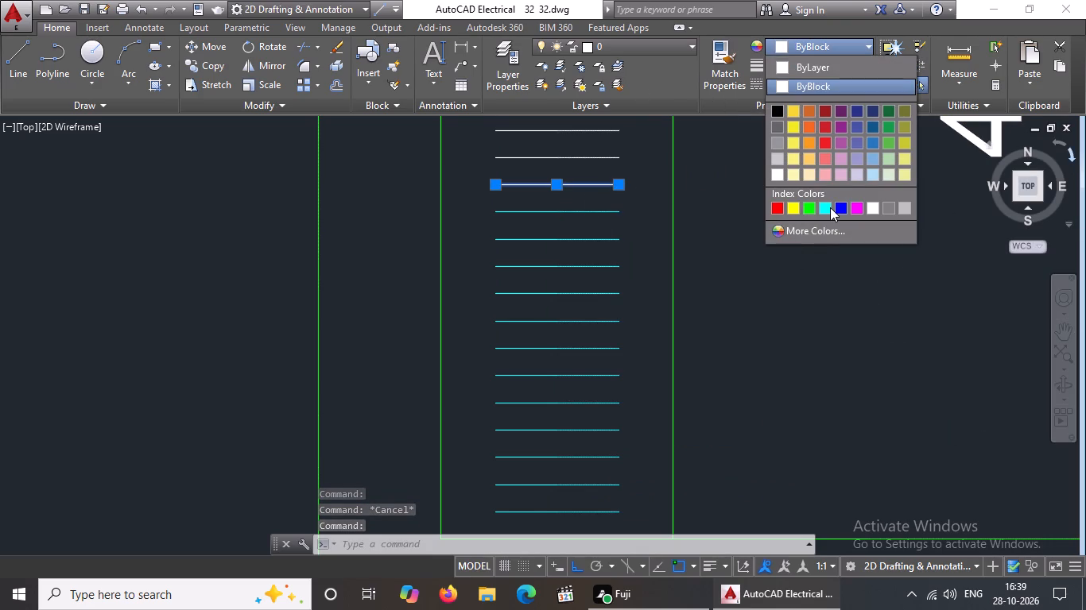
{"action": "left_click", "coordinate": [830, 207]}
{"action": "key", "text": "Escape"}
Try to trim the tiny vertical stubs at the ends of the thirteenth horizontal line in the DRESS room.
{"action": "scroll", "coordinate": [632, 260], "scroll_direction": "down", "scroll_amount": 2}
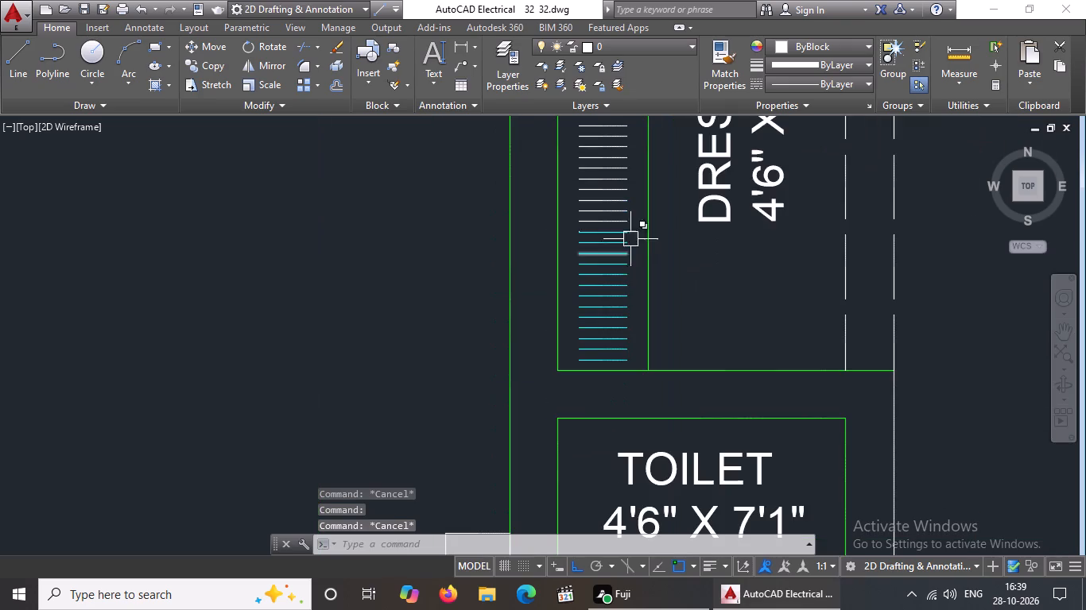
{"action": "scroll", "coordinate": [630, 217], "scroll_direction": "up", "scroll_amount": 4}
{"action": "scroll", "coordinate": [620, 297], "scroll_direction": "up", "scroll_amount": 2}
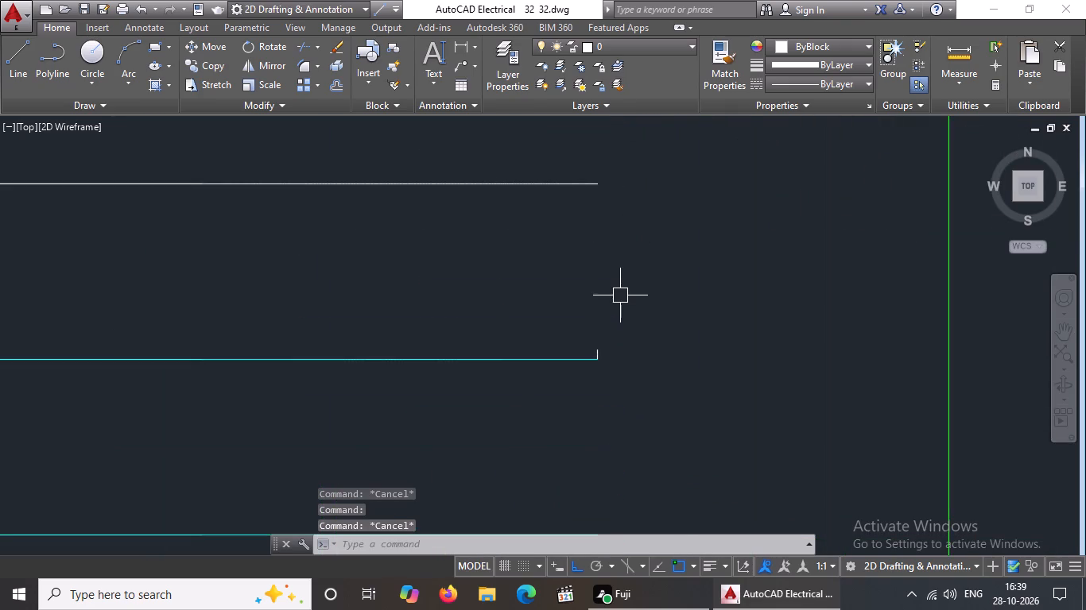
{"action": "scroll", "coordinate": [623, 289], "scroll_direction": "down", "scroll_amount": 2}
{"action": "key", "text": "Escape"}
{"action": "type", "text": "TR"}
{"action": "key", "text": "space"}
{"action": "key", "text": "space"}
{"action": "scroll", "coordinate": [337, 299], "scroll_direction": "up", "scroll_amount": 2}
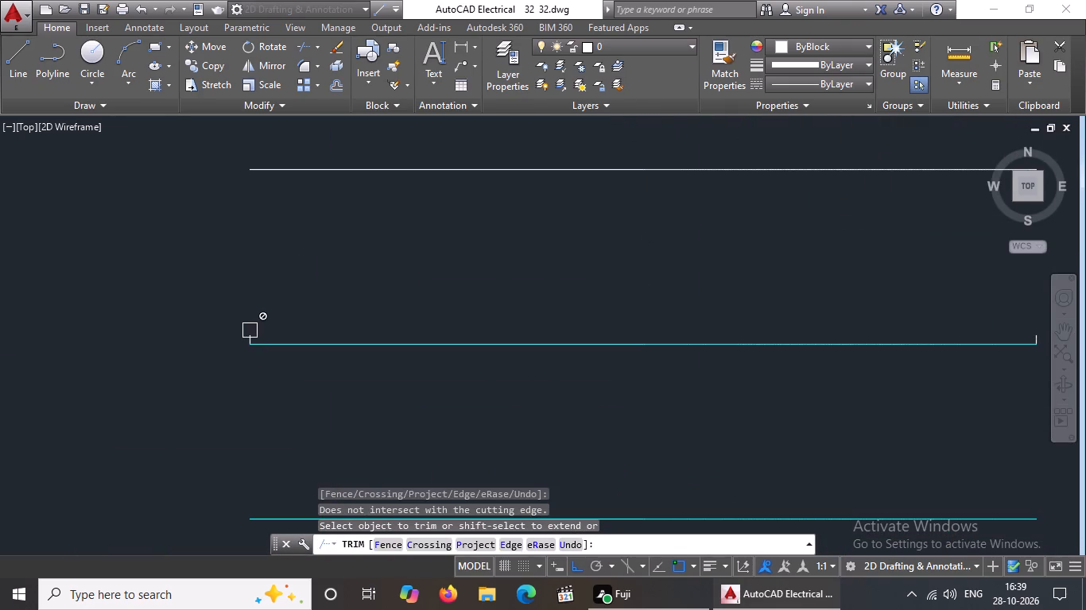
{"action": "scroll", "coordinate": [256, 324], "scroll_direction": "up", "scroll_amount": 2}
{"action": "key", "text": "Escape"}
Delete the tiny vertical stubs at the left and right ends of the thirteenth DRESS room line.
{"action": "left_click_drag", "start_coordinate": [215, 322], "coordinate": [217, 341]}
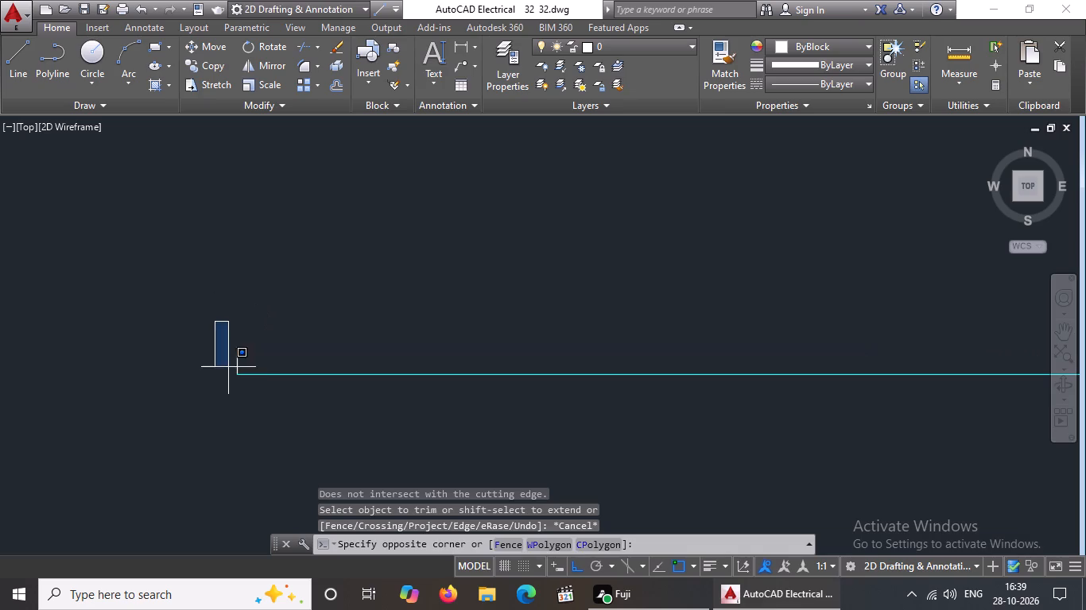
{"action": "left_click", "coordinate": [260, 390]}
{"action": "key", "text": "Delete"}
{"action": "scroll", "coordinate": [266, 376], "scroll_direction": "down", "scroll_amount": 3}
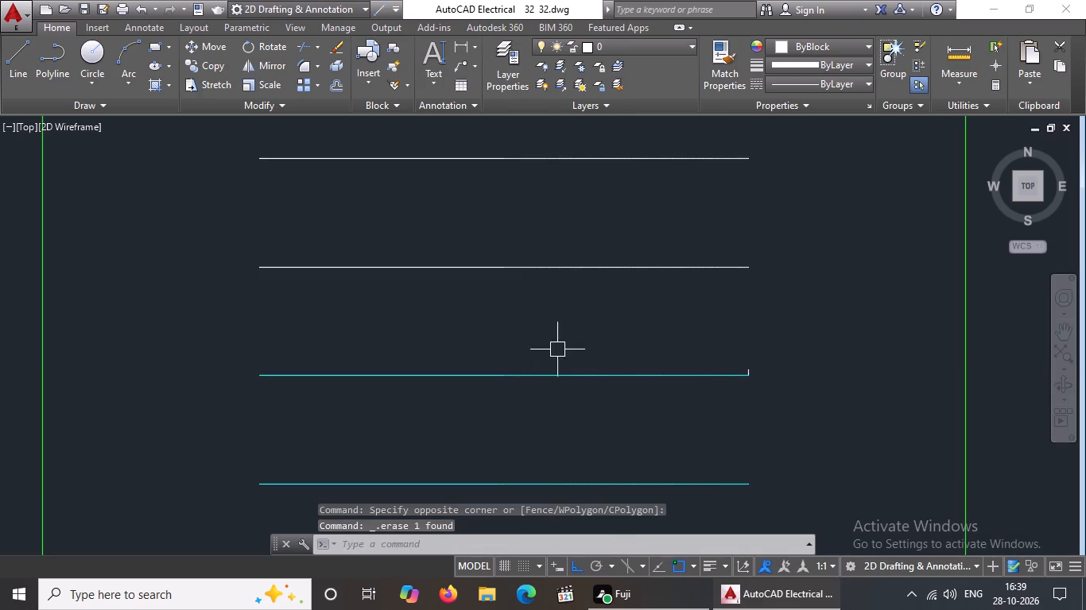
{"action": "left_click", "coordinate": [731, 360]}
{"action": "left_click", "coordinate": [775, 399]}
{"action": "key", "text": "Delete"}
Change the fourteenth and fifteenth short horizontal lines from the bottom in the DRESS room to Cyan.
{"action": "left_click", "coordinate": [708, 268]}
{"action": "left_click", "coordinate": [840, 44]}
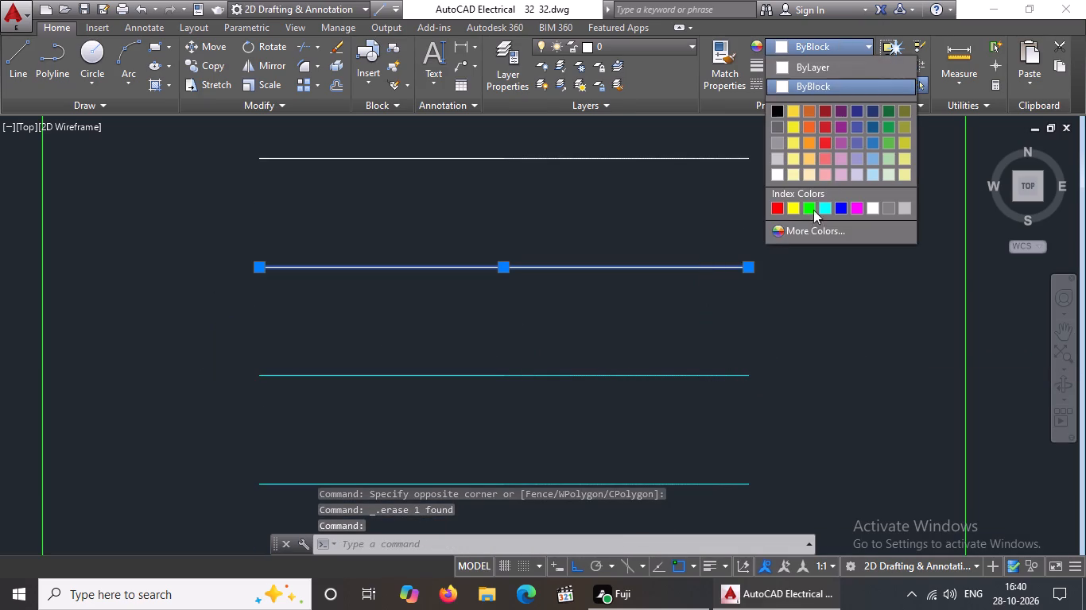
{"action": "left_click", "coordinate": [825, 204]}
{"action": "key", "text": "Escape"}
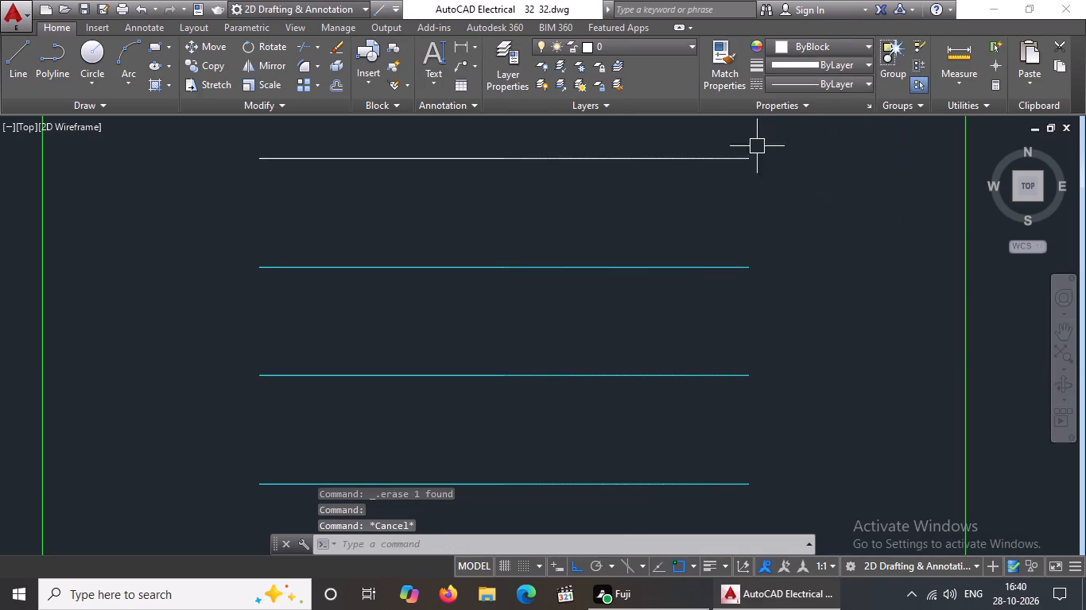
{"action": "left_click", "coordinate": [709, 151]}
{"action": "left_click", "coordinate": [709, 160]}
{"action": "left_click", "coordinate": [829, 47]}
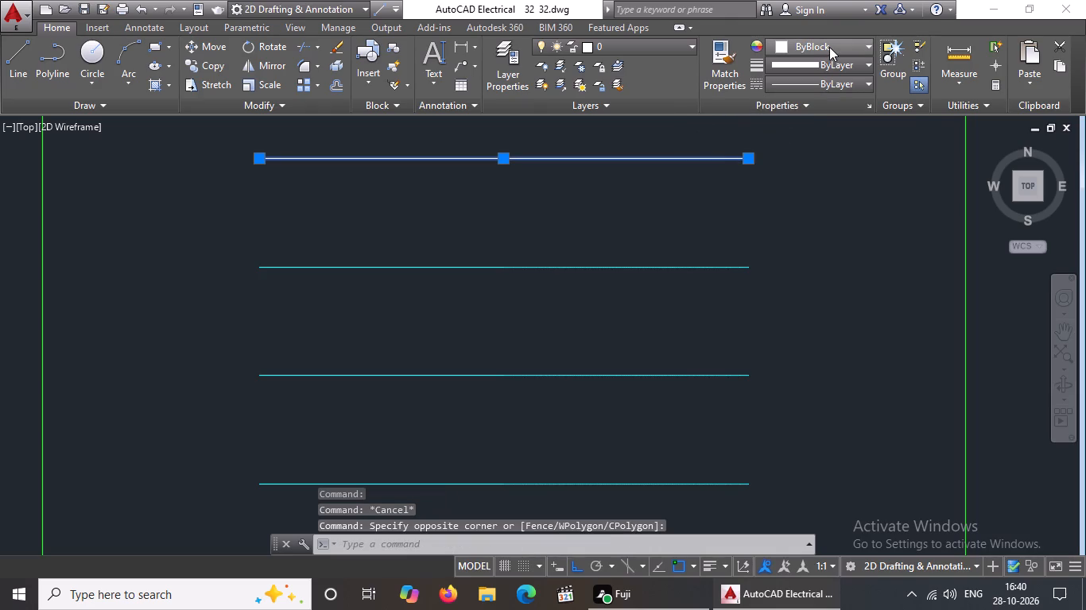
{"action": "left_click", "coordinate": [821, 202]}
{"action": "scroll", "coordinate": [792, 251], "scroll_direction": "down", "scroll_amount": 6}
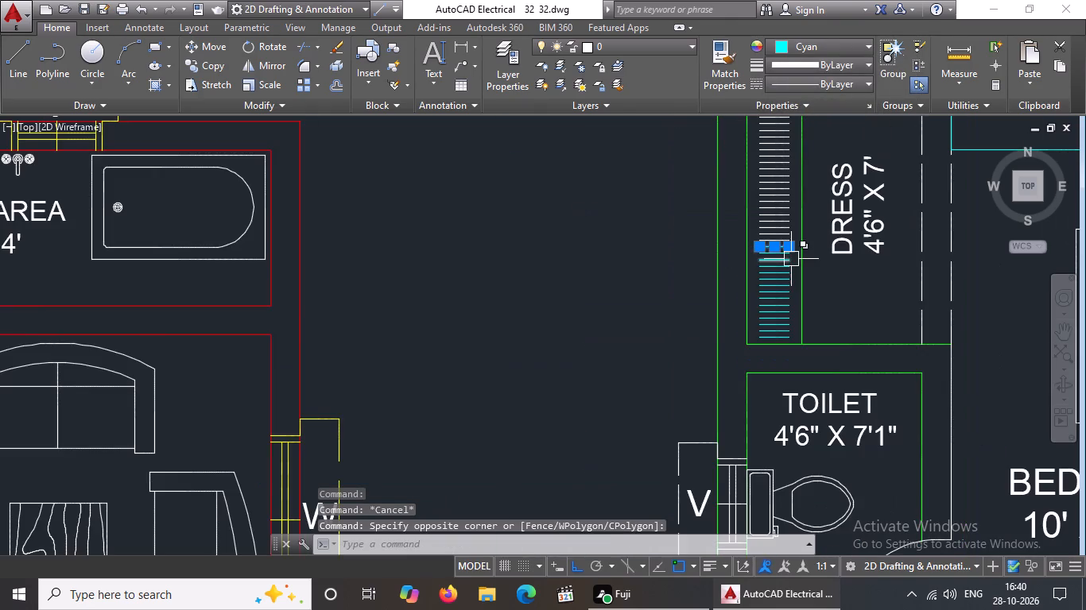
{"action": "key", "text": "Escape"}
Change the sixteenth, seventeenth and eighteenth short horizontal lines from the bottom in the DRESS room to Cyan.
{"action": "scroll", "coordinate": [782, 244], "scroll_direction": "up", "scroll_amount": 3}
{"action": "left_click", "coordinate": [781, 224]}
{"action": "left_click", "coordinate": [815, 45]}
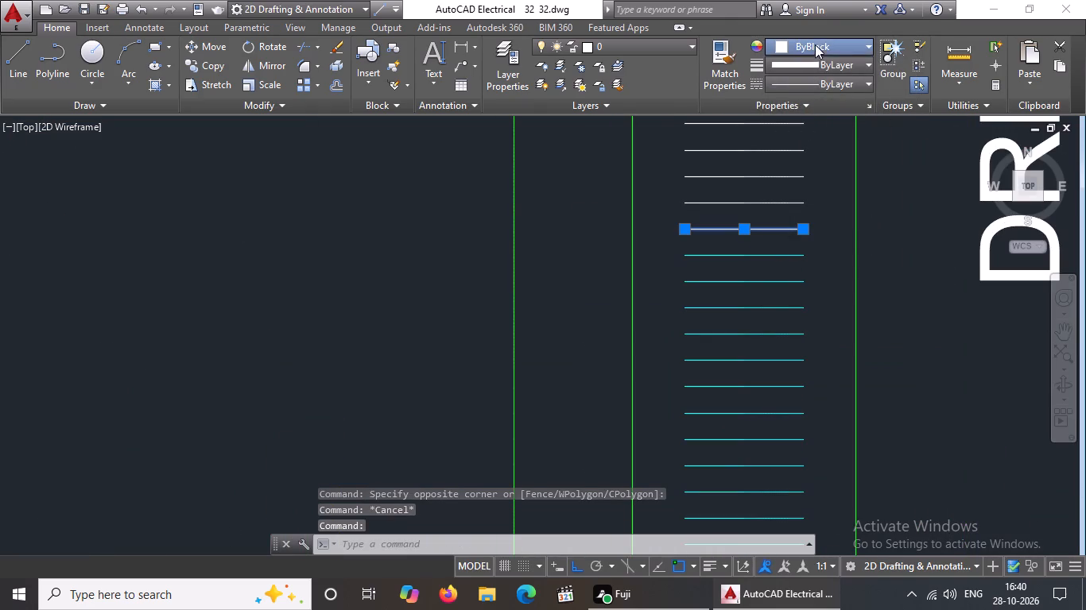
{"action": "left_click", "coordinate": [828, 210]}
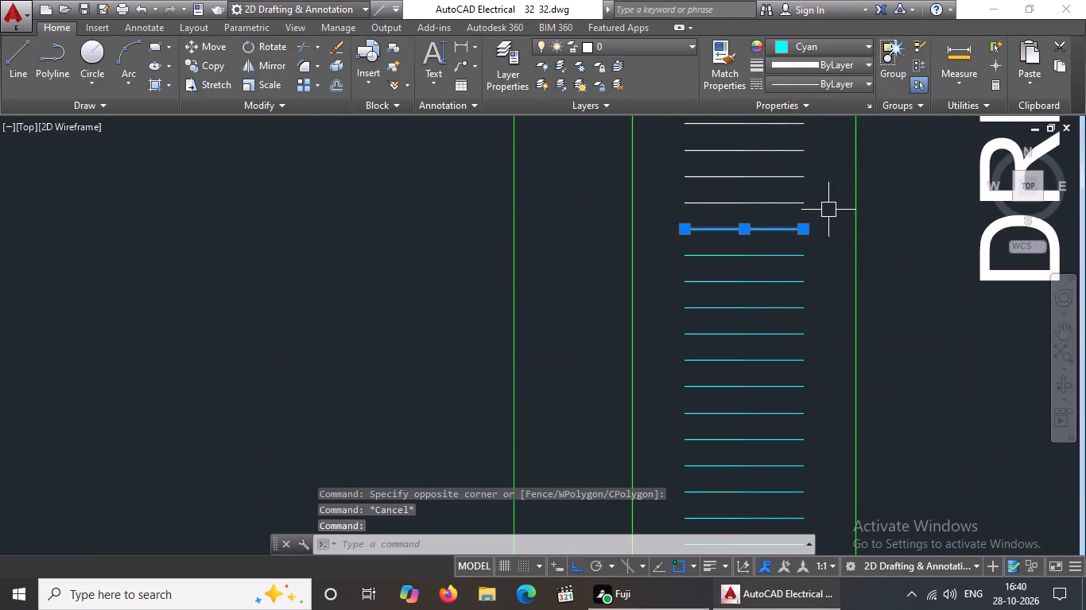
{"action": "key", "text": "Escape"}
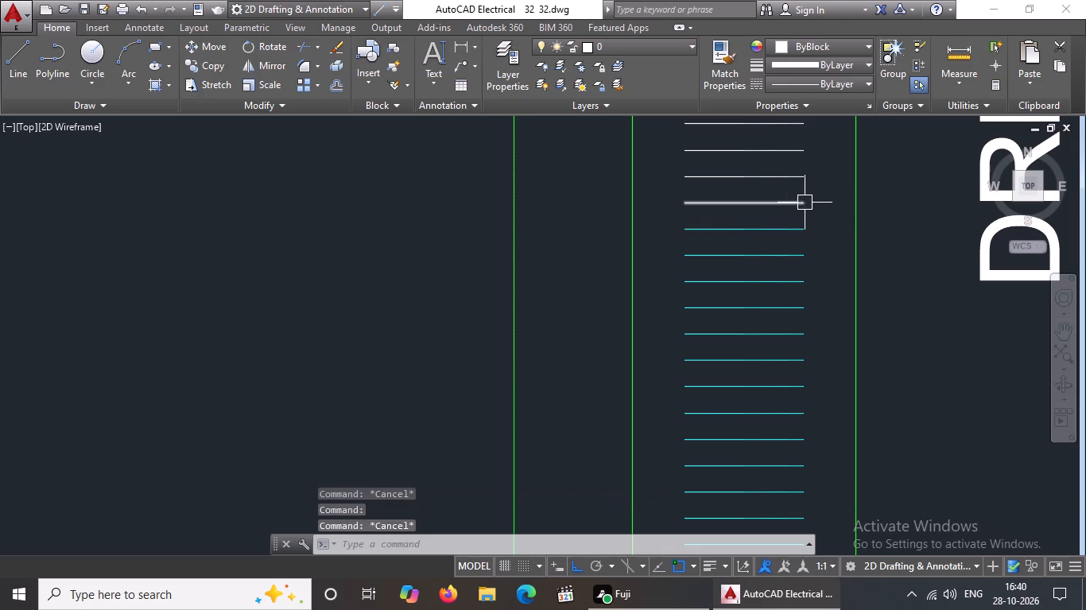
{"action": "left_click", "coordinate": [789, 203]}
{"action": "left_click", "coordinate": [840, 48]}
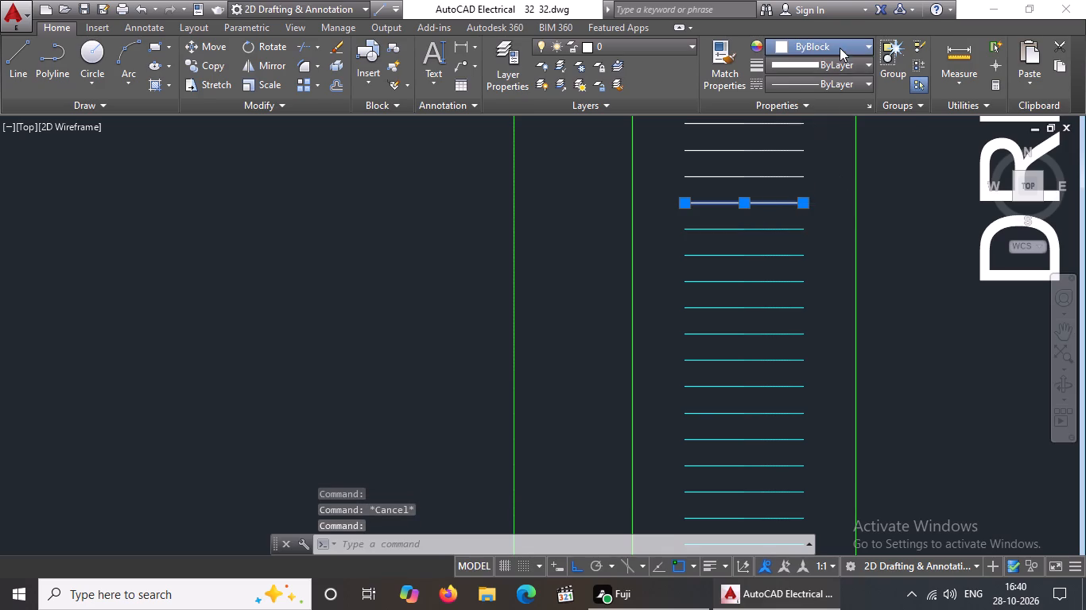
{"action": "left_click", "coordinate": [825, 208]}
{"action": "key", "text": "space"}
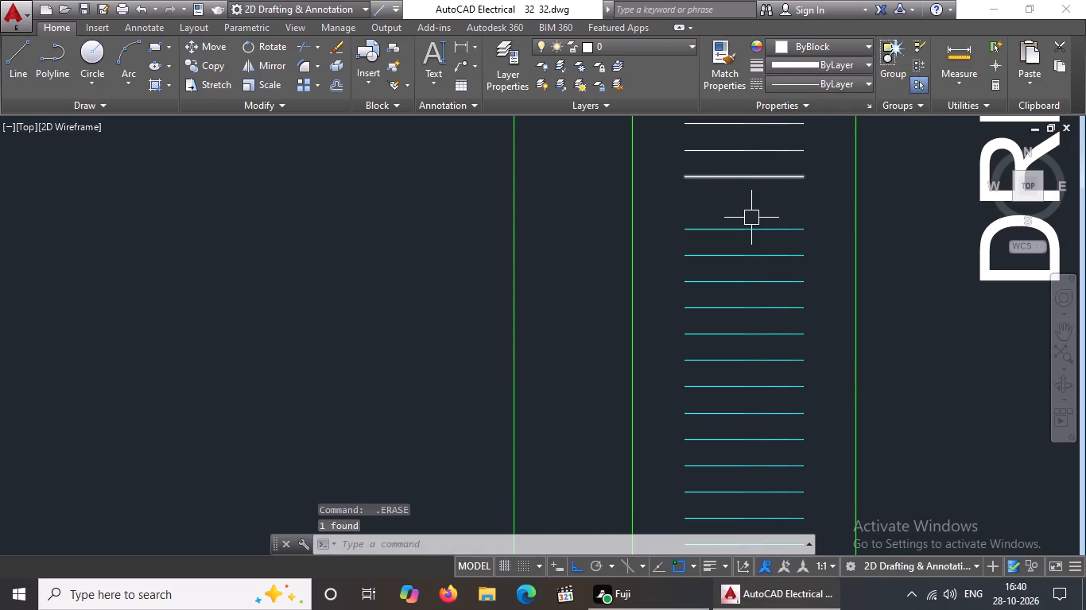
{"action": "key", "text": "ctrl+z"}
{"action": "left_click", "coordinate": [754, 177]}
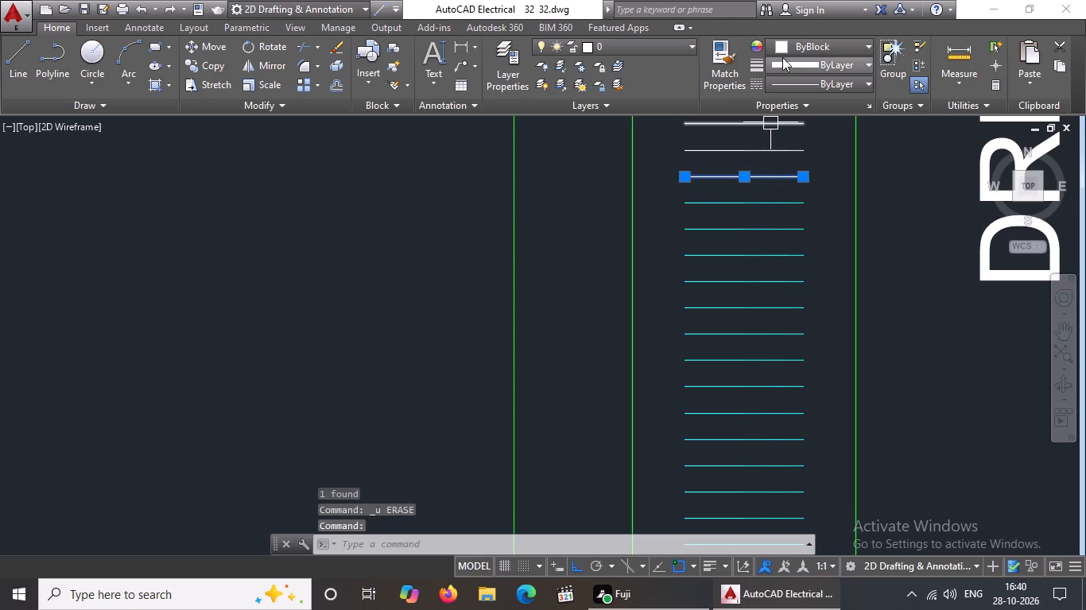
{"action": "left_click", "coordinate": [801, 46]}
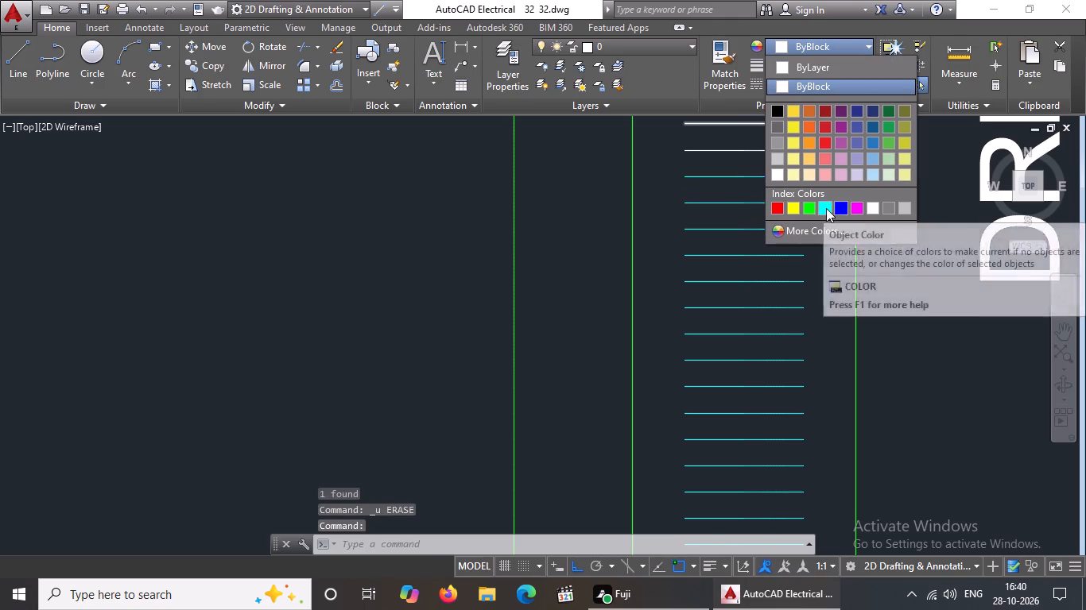
{"action": "left_click", "coordinate": [826, 208]}
{"action": "key", "text": "Escape"}
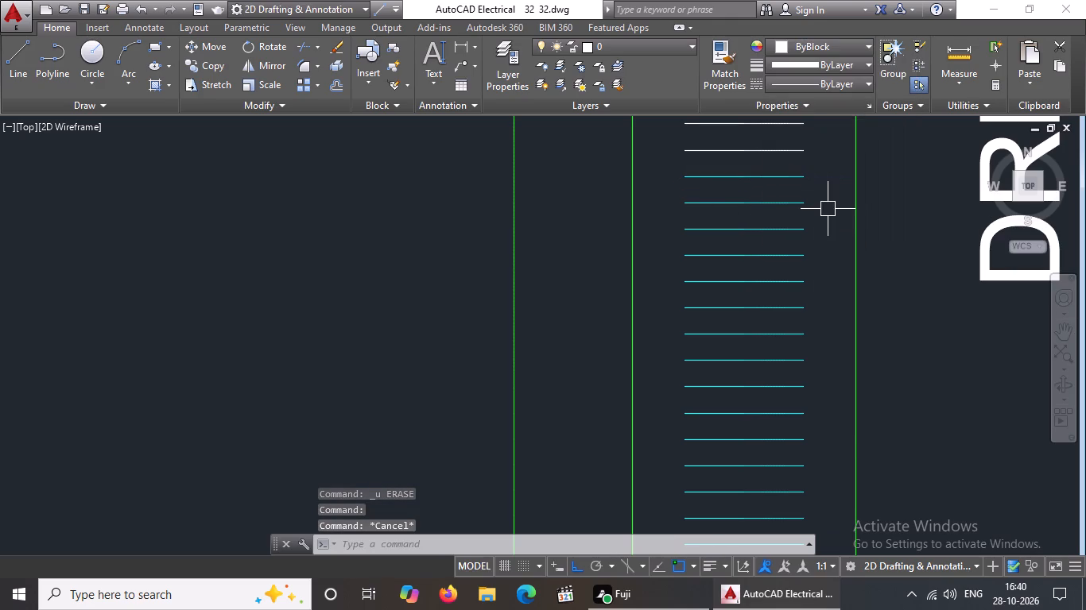
Change the nineteenth and twentieth short horizontal lines from the bottom in the DRESS room to Cyan.
{"action": "scroll", "coordinate": [827, 229], "scroll_direction": "down", "scroll_amount": 4}
{"action": "scroll", "coordinate": [839, 230], "scroll_direction": "up", "scroll_amount": 3}
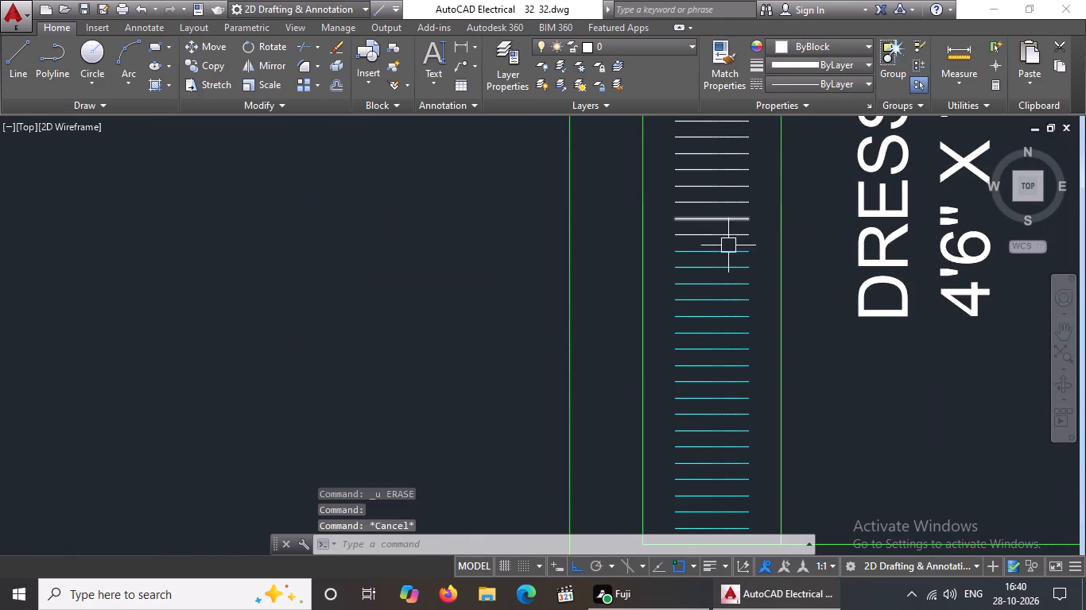
{"action": "left_click", "coordinate": [727, 236]}
{"action": "left_click", "coordinate": [797, 43]}
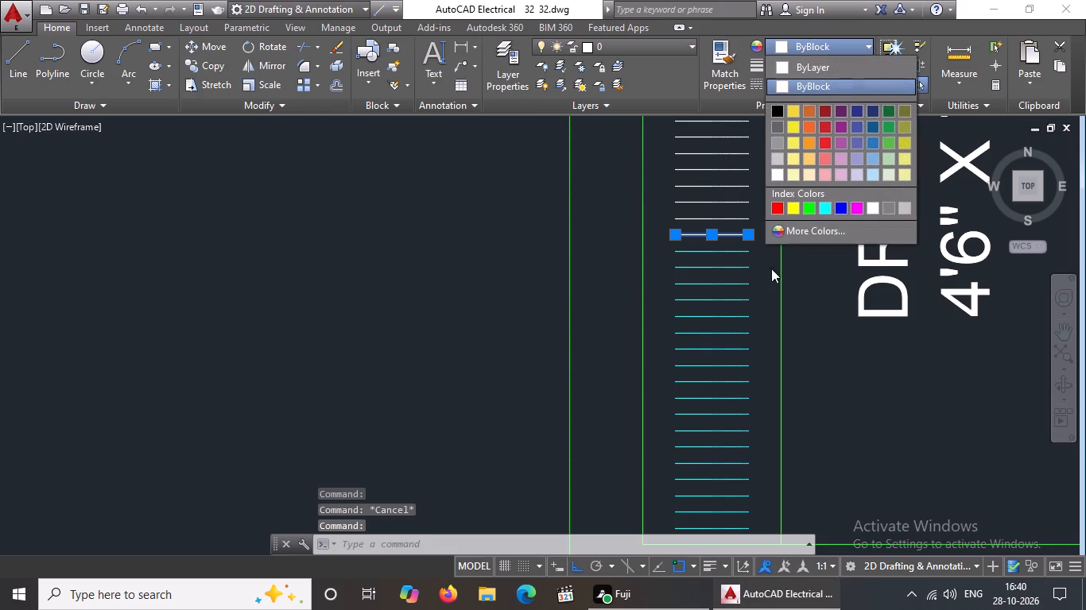
{"action": "left_click", "coordinate": [823, 204]}
{"action": "key", "text": "Escape"}
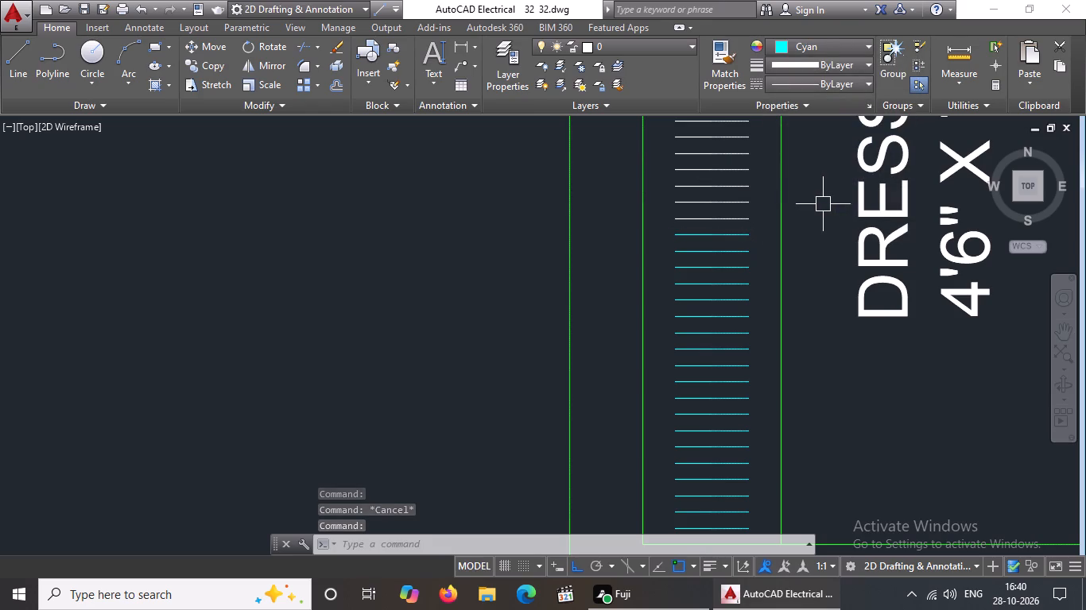
{"action": "left_click", "coordinate": [748, 220]}
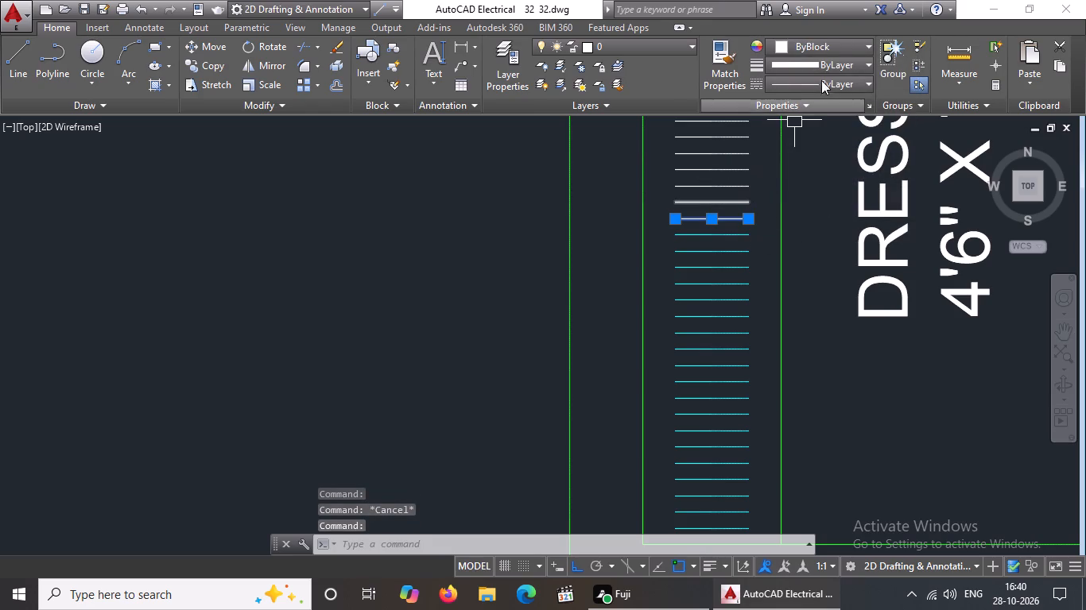
{"action": "left_click", "coordinate": [832, 45]}
{"action": "left_click", "coordinate": [824, 204]}
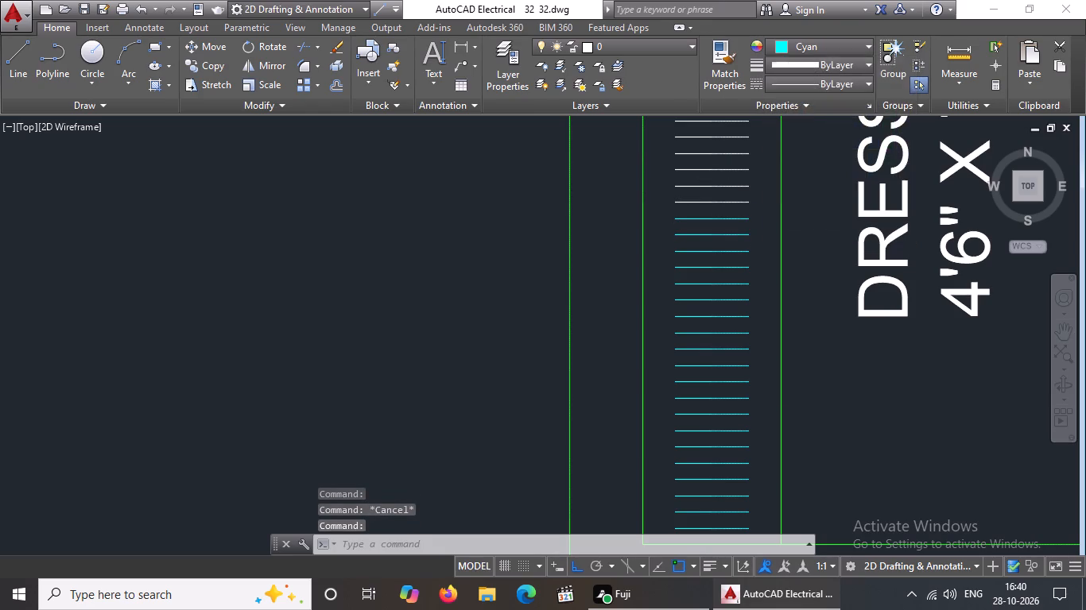
{"action": "key", "text": "Escape"}
Change the twenty-first and twenty-second short horizontal lines from the bottom in the DRESS room to Cyan.
{"action": "scroll", "coordinate": [821, 213], "scroll_direction": "up", "scroll_amount": 2}
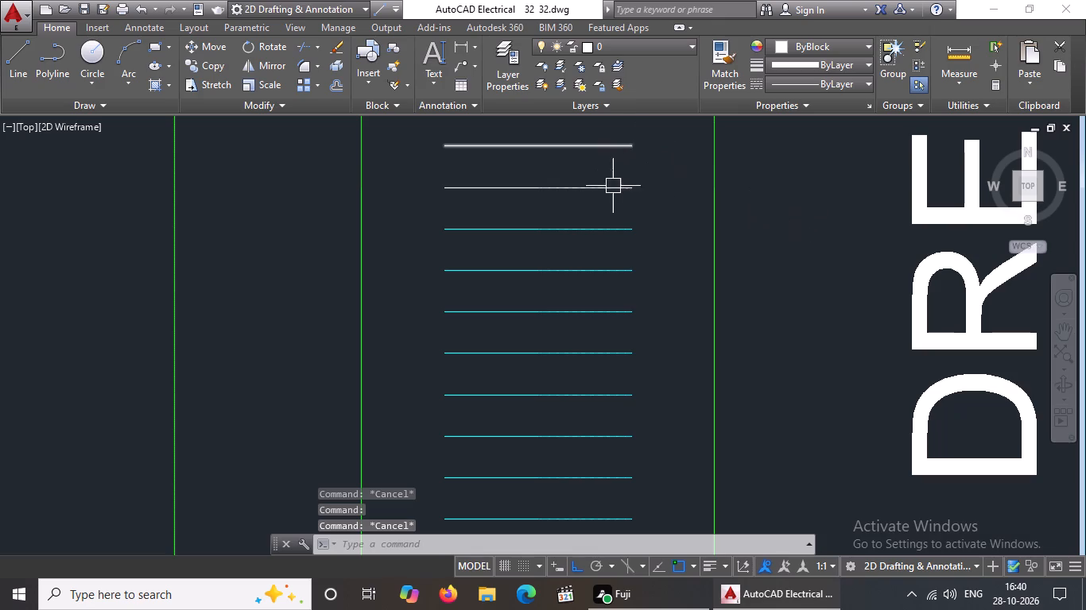
{"action": "left_click", "coordinate": [614, 188]}
{"action": "left_click", "coordinate": [812, 47]}
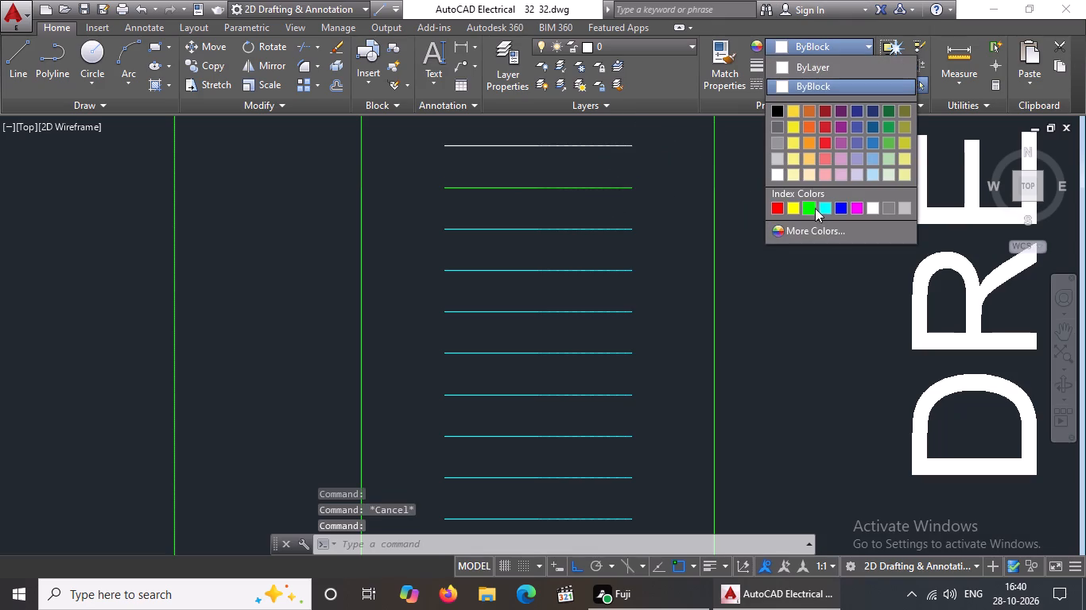
{"action": "left_click", "coordinate": [823, 210]}
{"action": "key", "text": "Escape"}
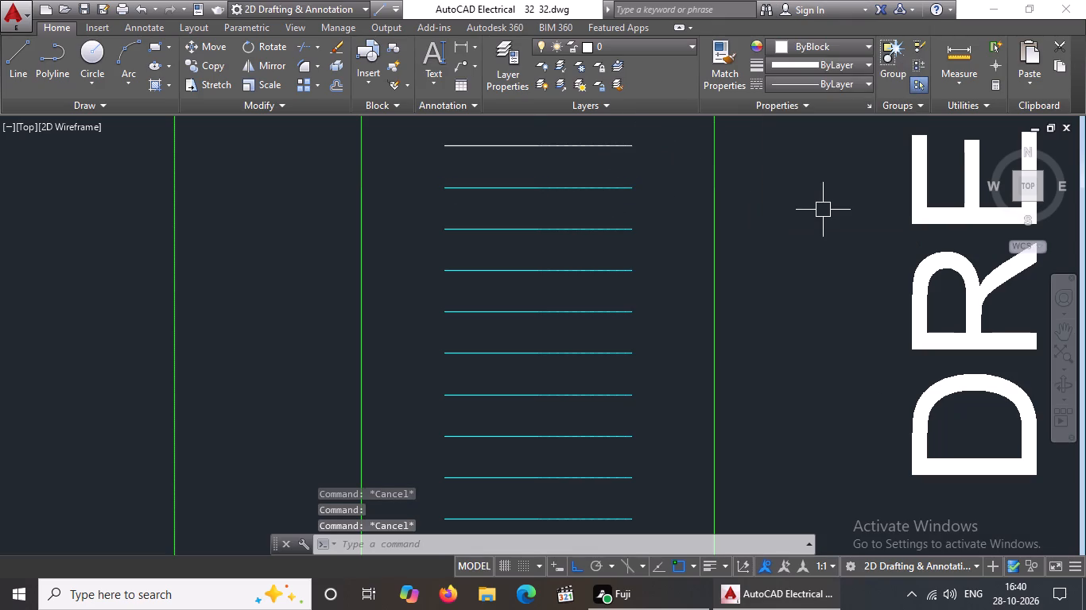
{"action": "left_click", "coordinate": [561, 149]}
{"action": "left_click", "coordinate": [859, 41]}
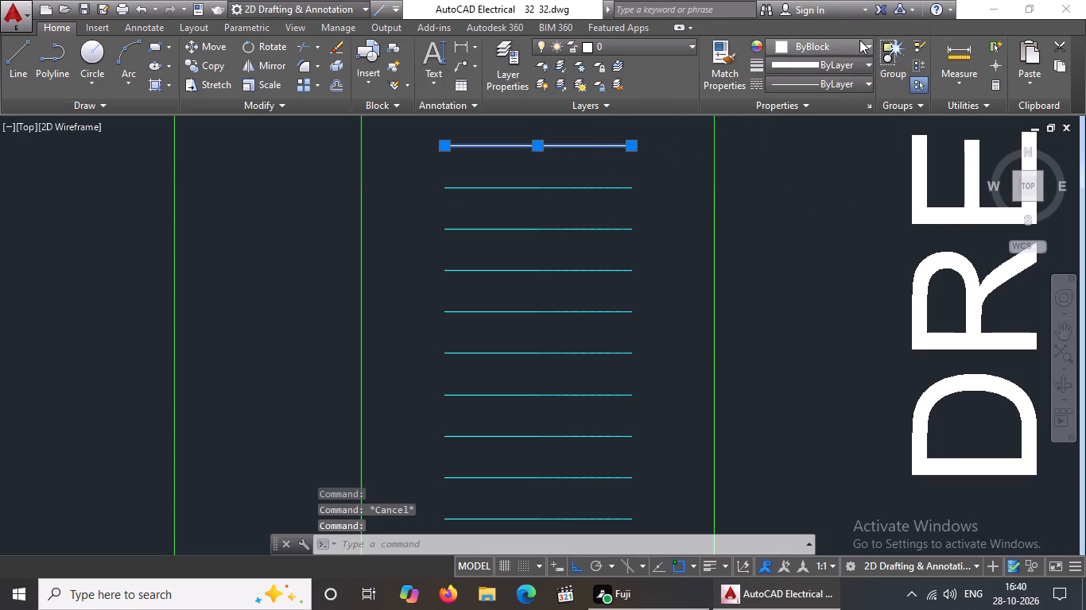
{"action": "left_click", "coordinate": [828, 206]}
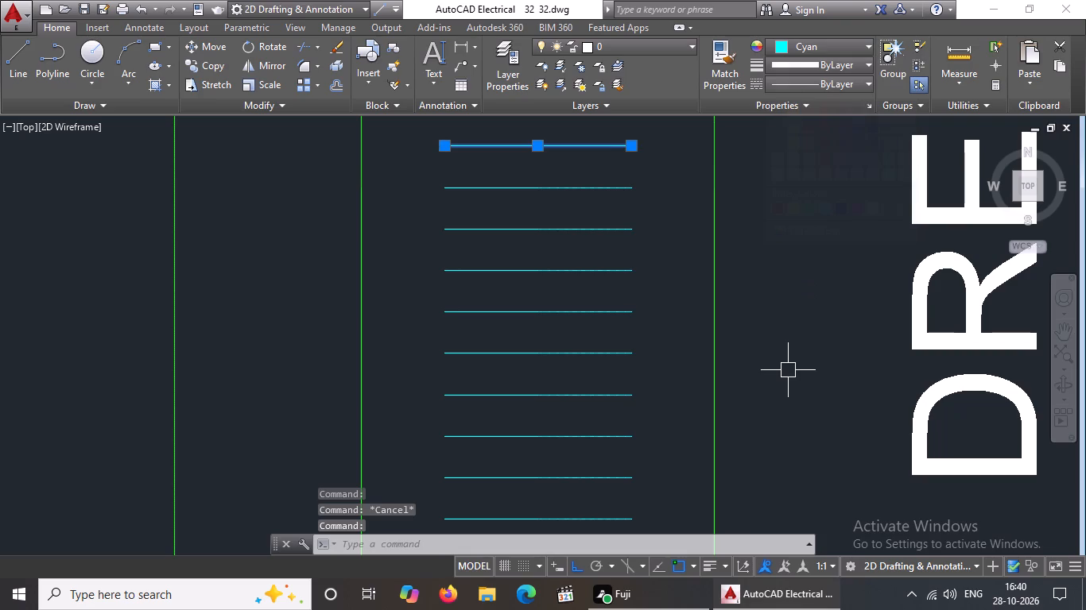
{"action": "key", "text": "Escape"}
Change the twenty-third and twenty-fourth short horizontal lines from the bottom in the DRESS room to Cyan.
{"action": "scroll", "coordinate": [826, 370], "scroll_direction": "down", "scroll_amount": 2}
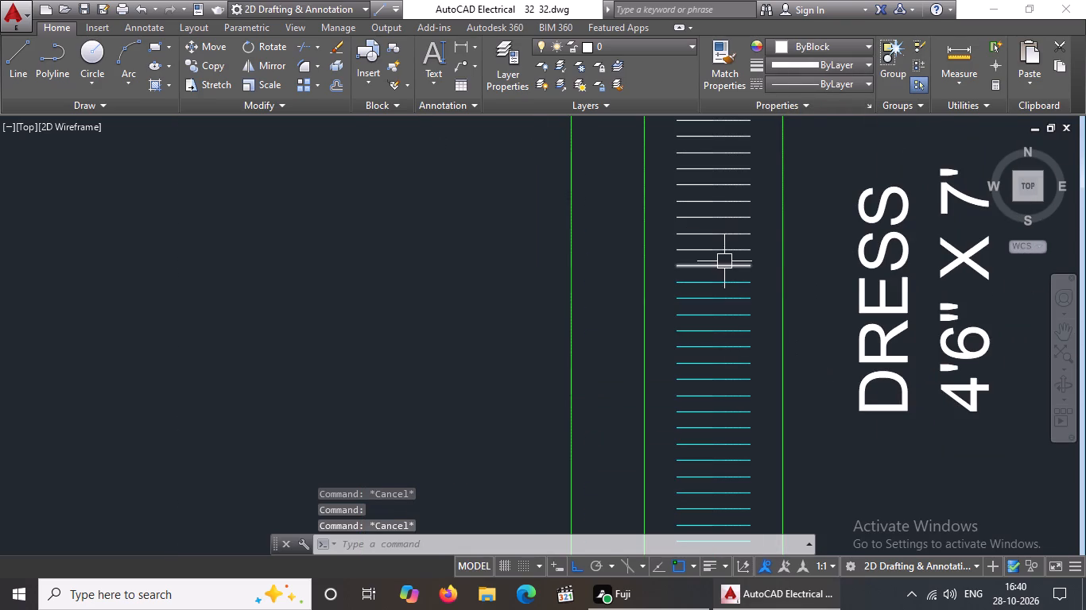
{"action": "left_click", "coordinate": [724, 263]}
{"action": "left_click", "coordinate": [810, 43]}
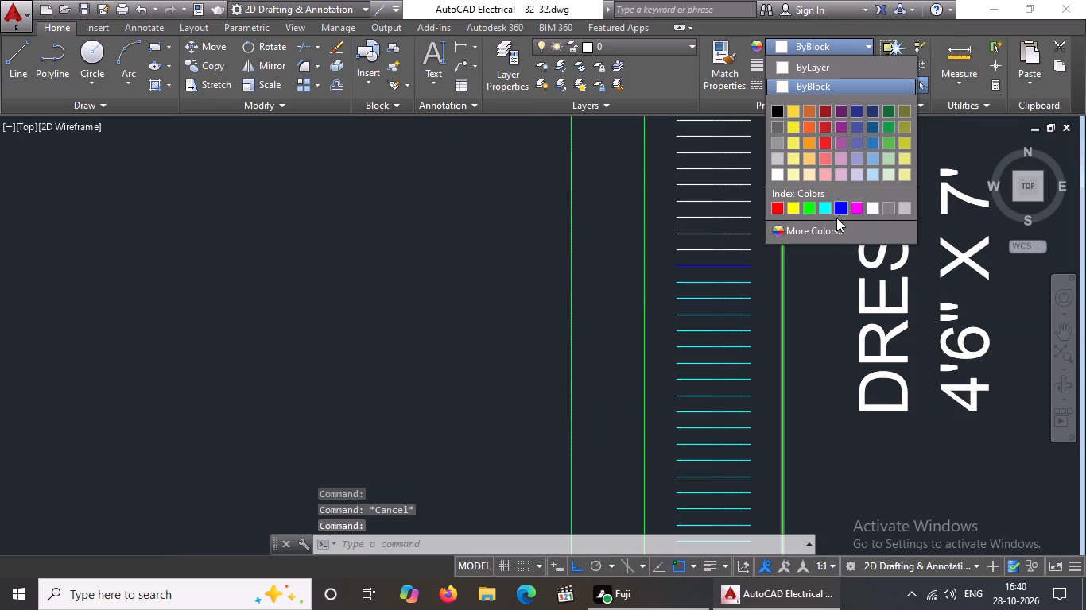
{"action": "left_click", "coordinate": [824, 204]}
{"action": "key", "text": "Escape"}
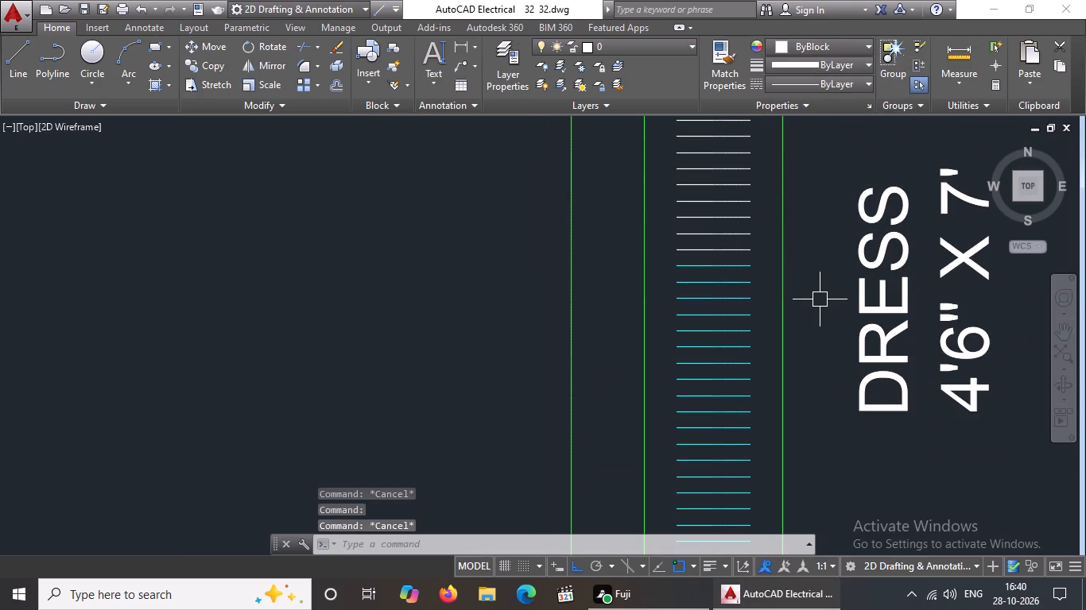
{"action": "left_click", "coordinate": [723, 249]}
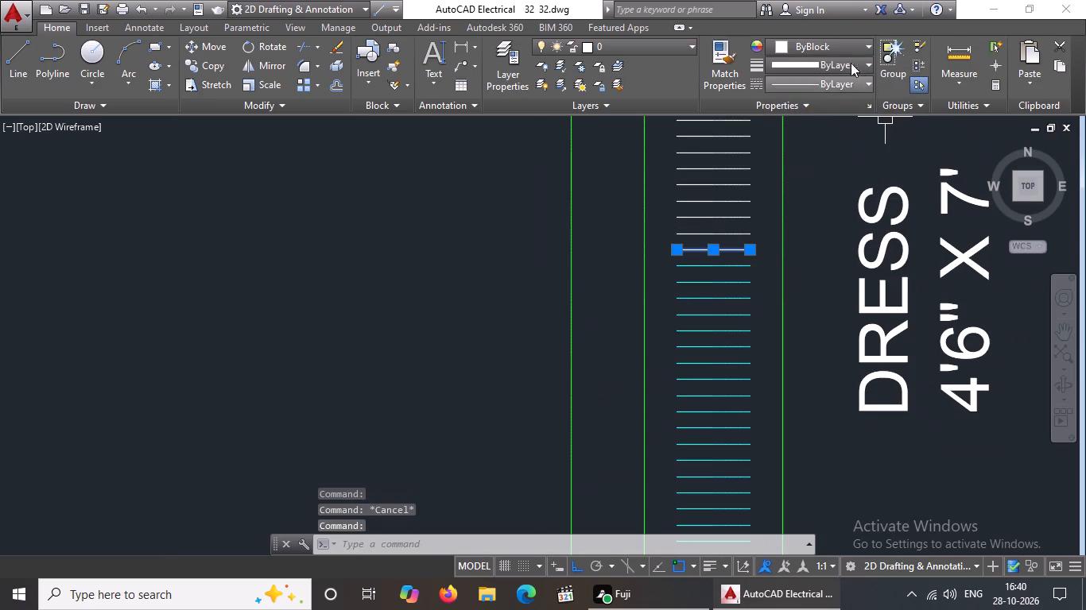
{"action": "left_click", "coordinate": [839, 44]}
{"action": "left_click", "coordinate": [828, 210]}
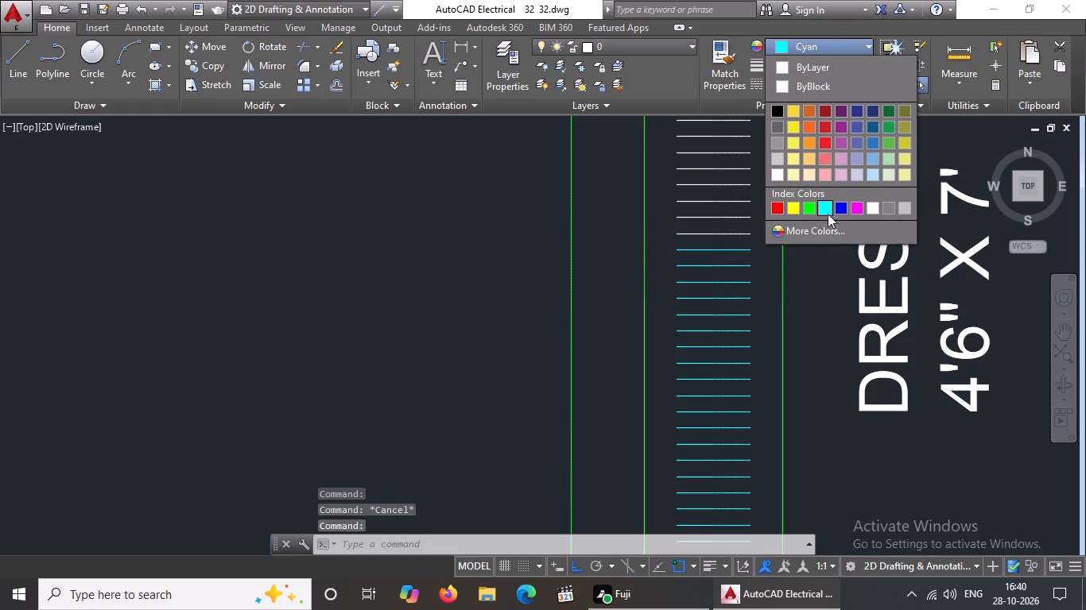
{"action": "key", "text": "Escape"}
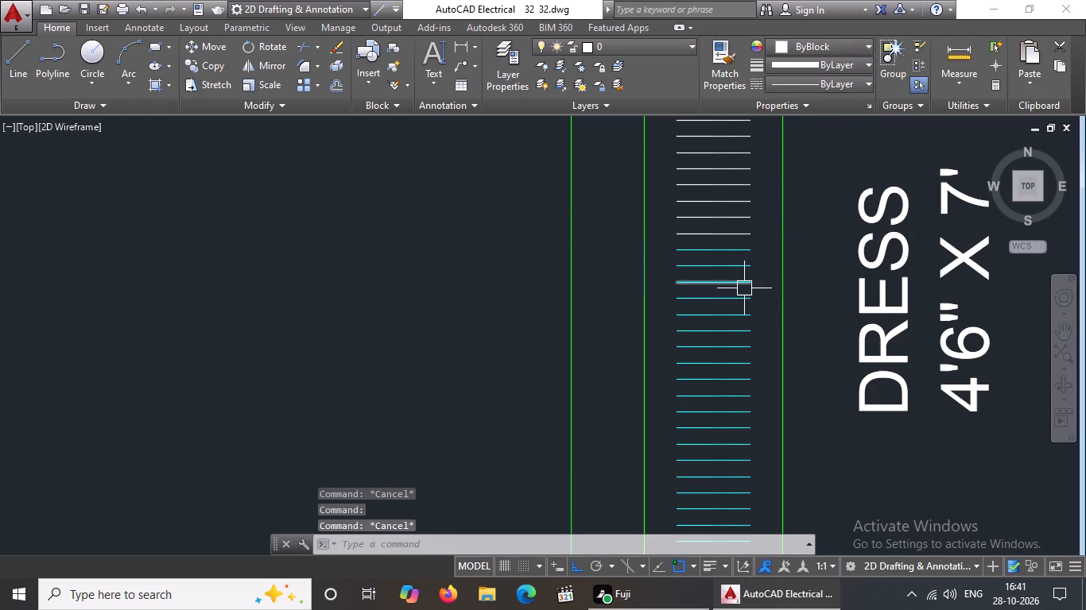
Change the twenty-fifth, twenty-sixth and twenty-seventh short horizontal lines from the bottom in the DRESS room to Cyan.
{"action": "left_click", "coordinate": [735, 233]}
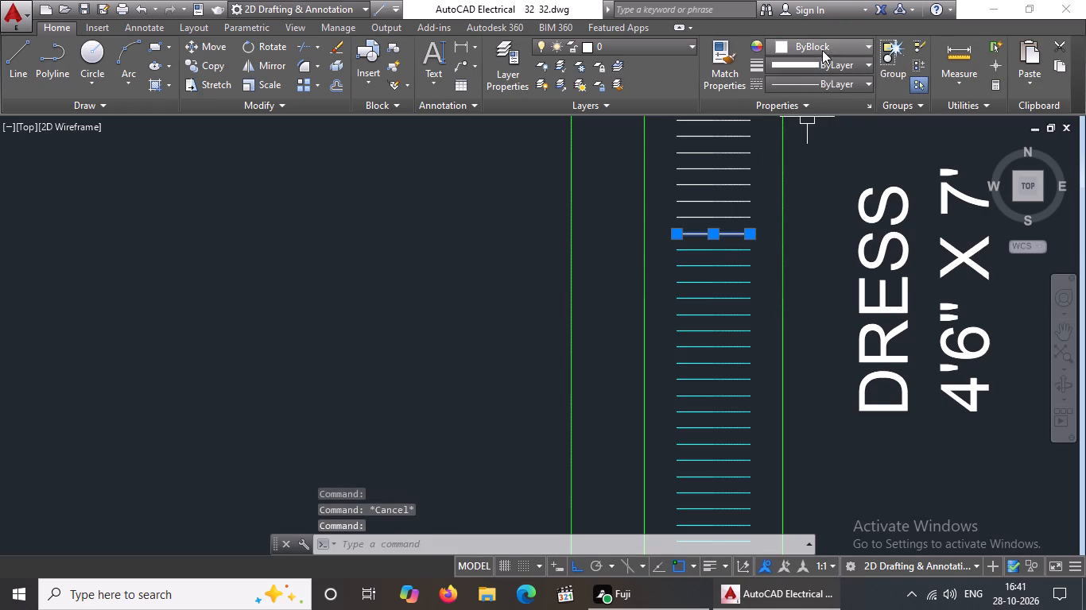
{"action": "left_click", "coordinate": [822, 48]}
{"action": "left_click", "coordinate": [828, 204]}
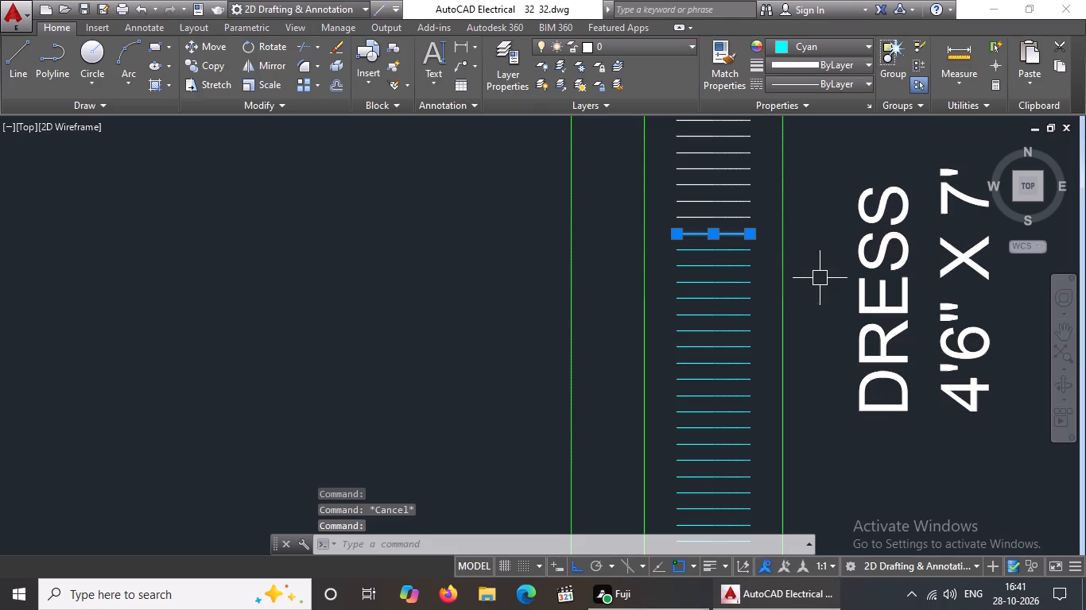
{"action": "key", "text": "Escape"}
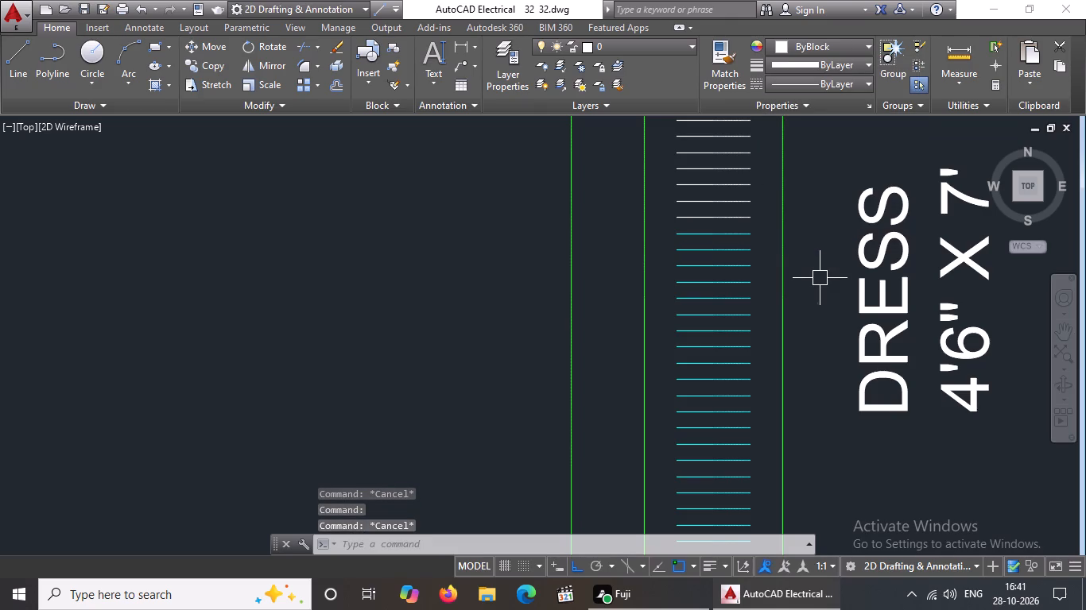
{"action": "left_click", "coordinate": [729, 218]}
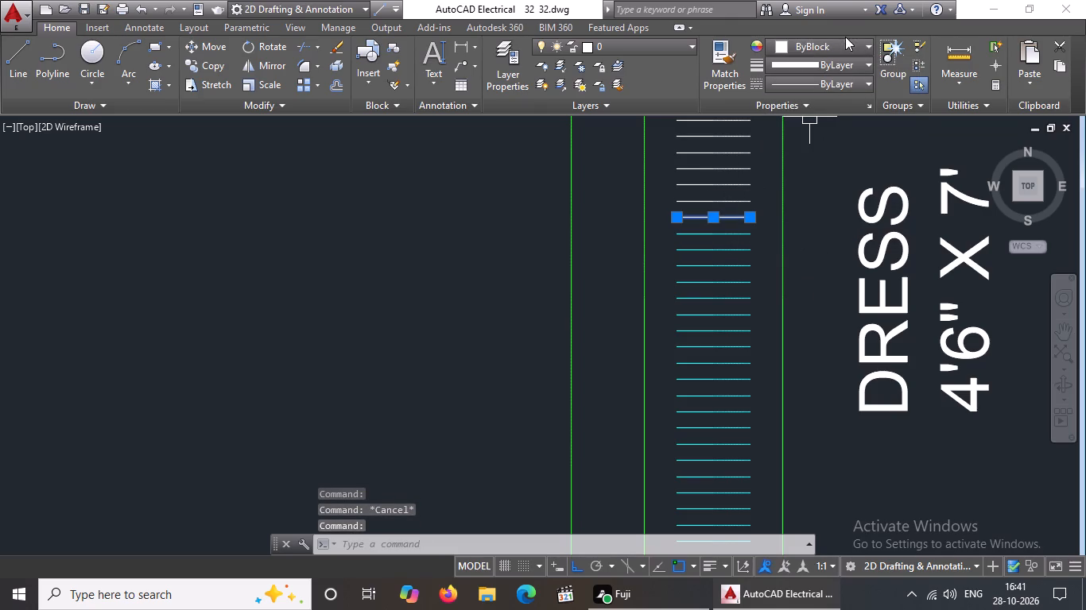
{"action": "left_click", "coordinate": [843, 49]}
{"action": "left_click", "coordinate": [827, 210]}
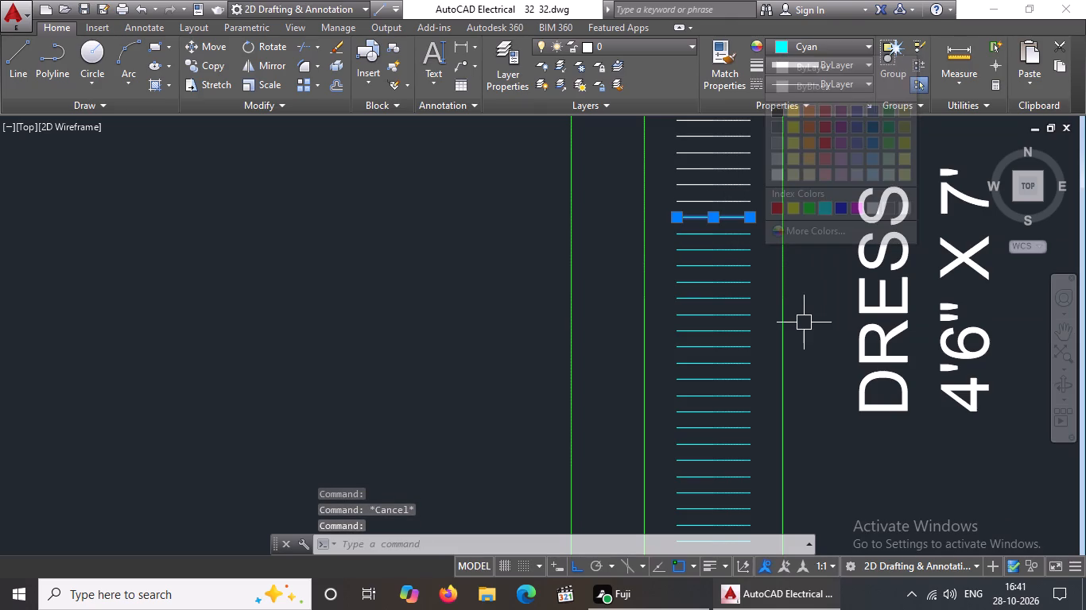
{"action": "key", "text": "Escape"}
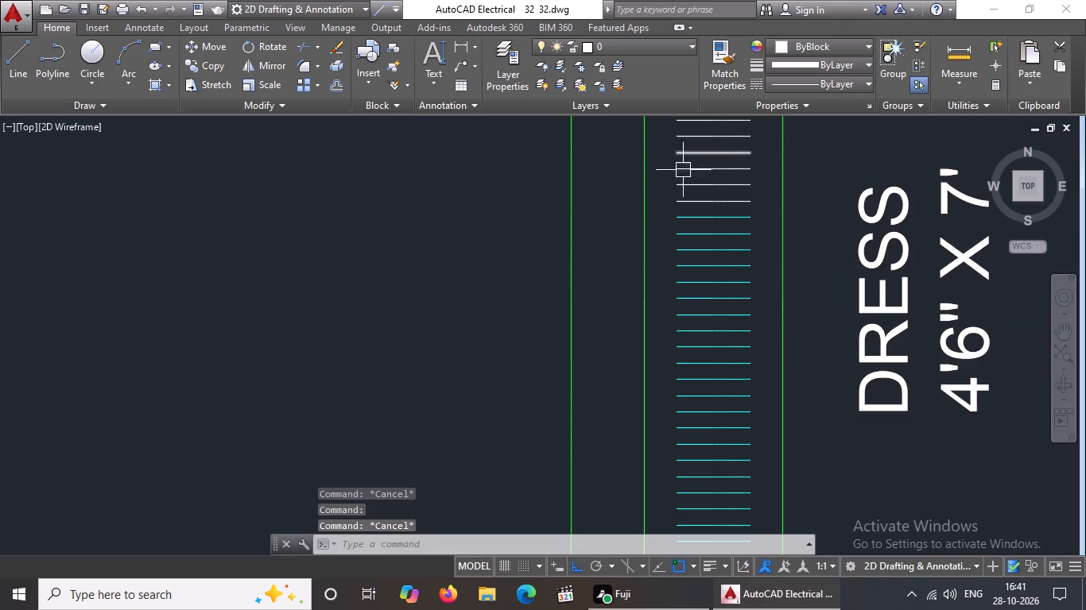
{"action": "left_click", "coordinate": [724, 197]}
{"action": "left_click", "coordinate": [831, 45]}
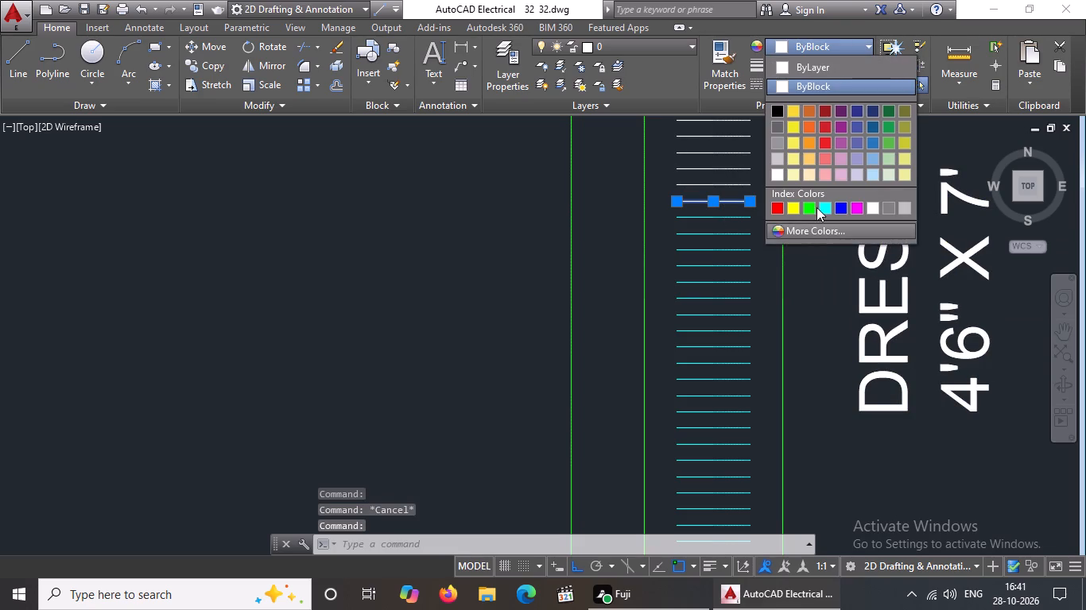
{"action": "left_click", "coordinate": [823, 205]}
{"action": "key", "text": "Escape"}
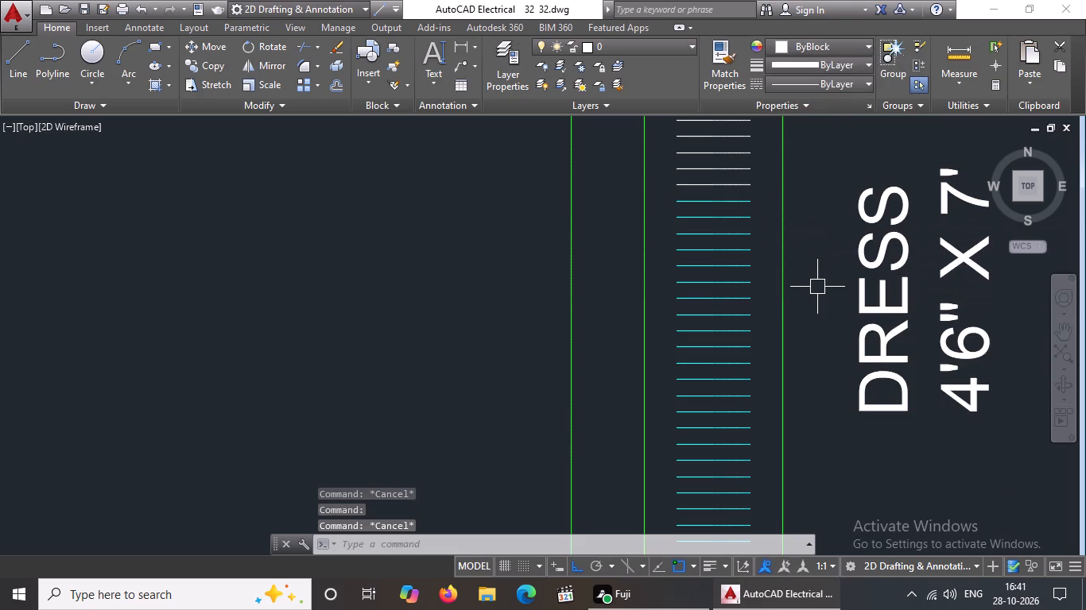
Change the twenty-eighth and twenty-ninth short horizontal lines from the bottom in the DRESS room to Cyan.
{"action": "scroll", "coordinate": [815, 312], "scroll_direction": "down", "scroll_amount": 2}
{"action": "scroll", "coordinate": [783, 262], "scroll_direction": "up", "scroll_amount": 2}
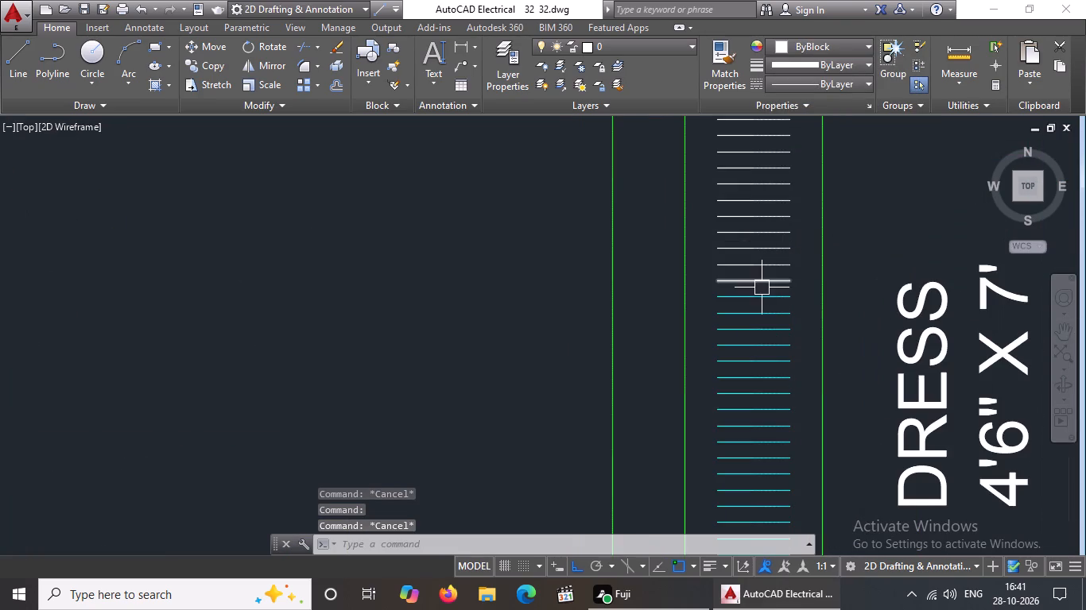
{"action": "left_click", "coordinate": [762, 283]}
{"action": "left_click", "coordinate": [851, 44]}
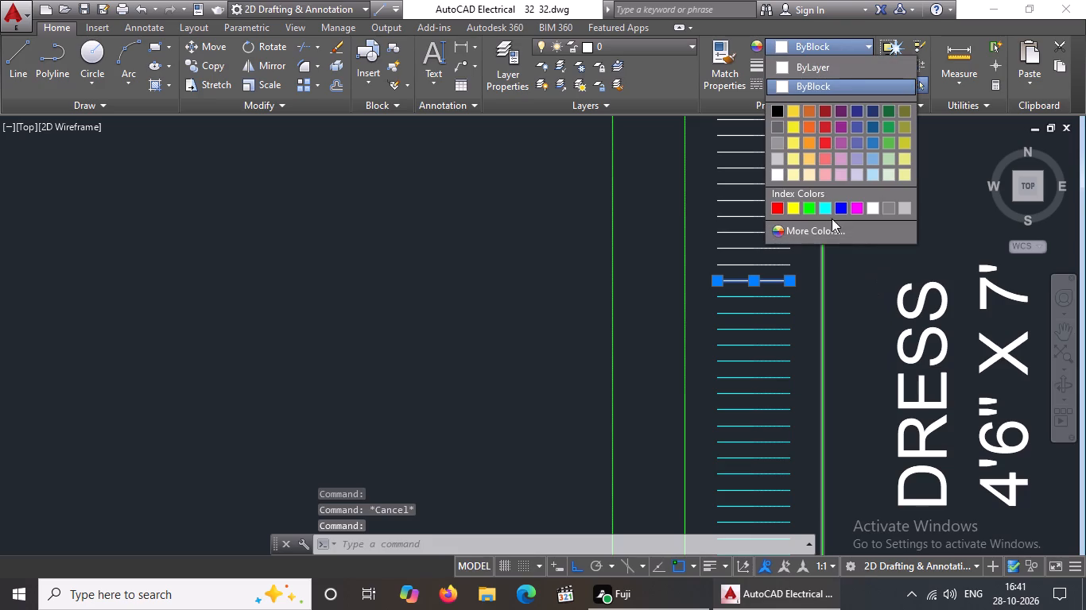
{"action": "left_click", "coordinate": [825, 203]}
{"action": "key", "text": "Escape"}
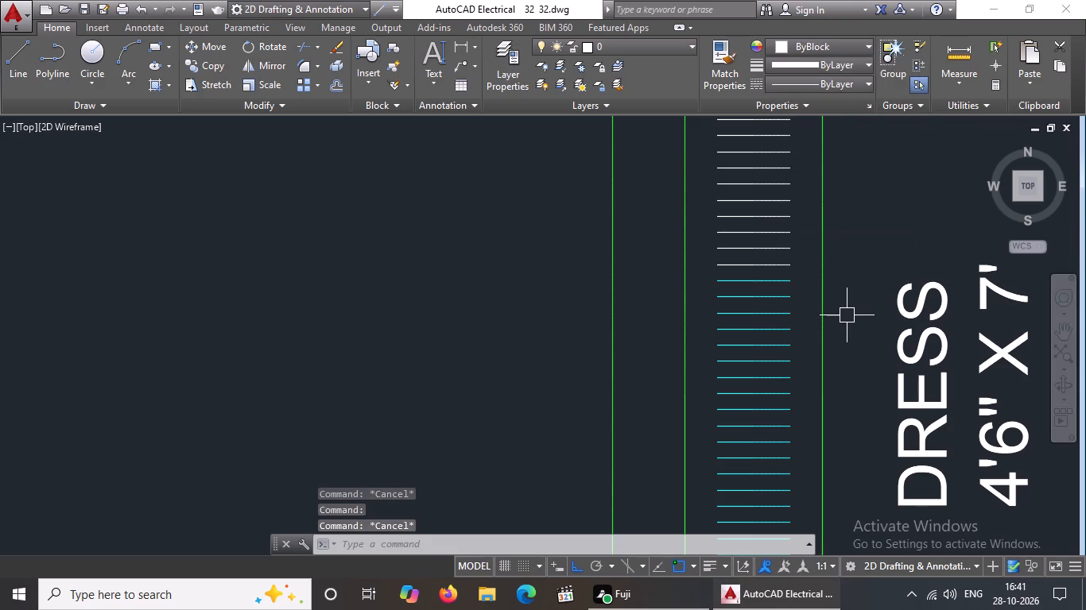
{"action": "left_click", "coordinate": [784, 263]}
{"action": "left_click", "coordinate": [801, 48]}
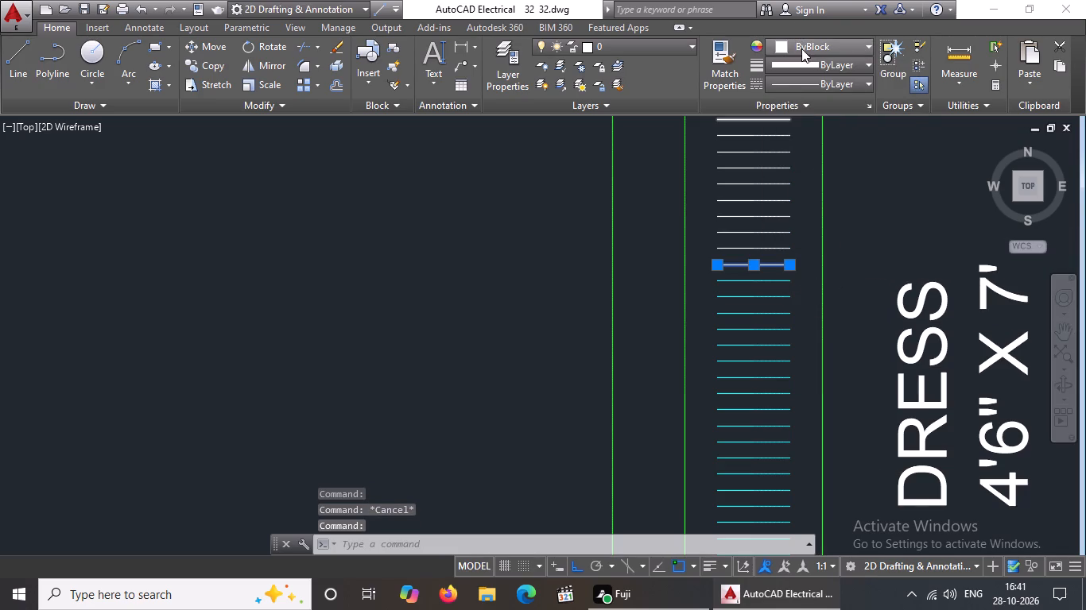
{"action": "left_click", "coordinate": [826, 204]}
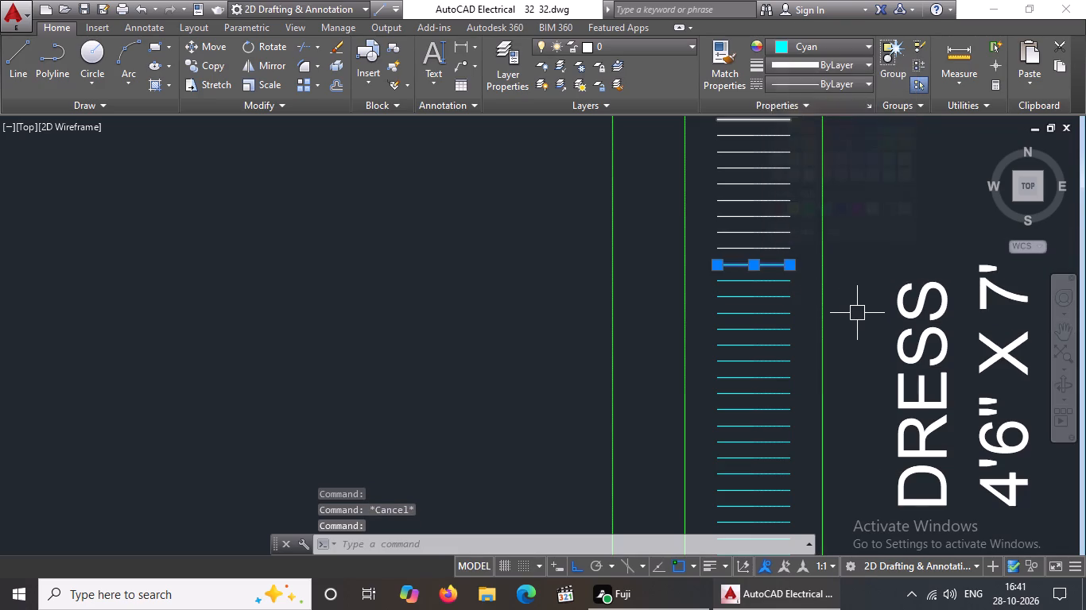
{"action": "key", "text": "Escape"}
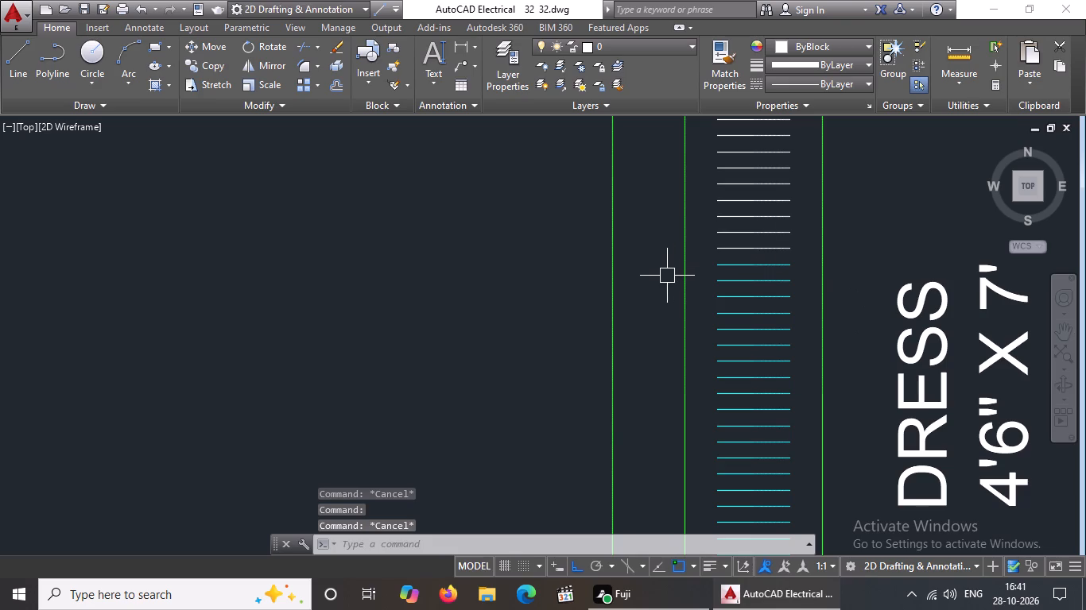
Change the thirtieth and thirty-first short horizontal lines from the bottom in the DRESS room to Cyan.
{"action": "left_click", "coordinate": [771, 250]}
{"action": "left_click", "coordinate": [811, 47]}
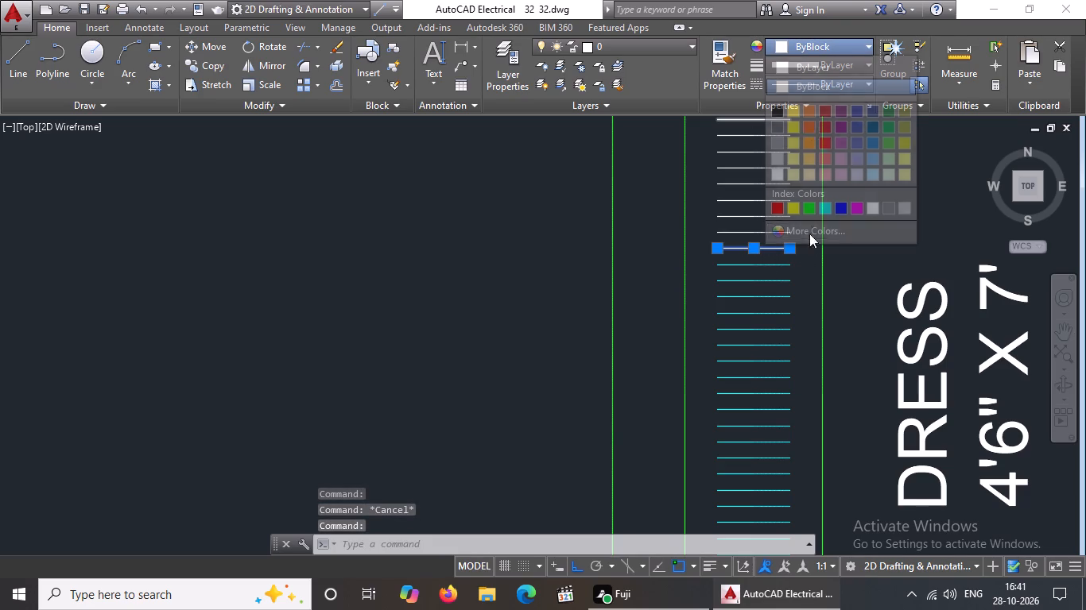
{"action": "left_click_drag", "start_coordinate": [823, 209], "coordinate": [826, 226]}
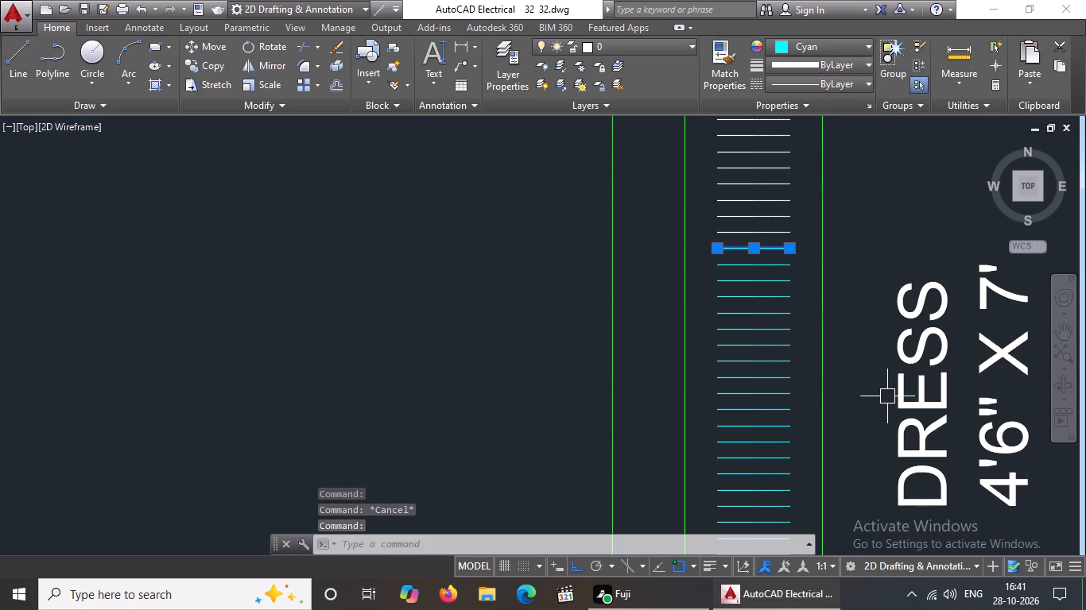
{"action": "key", "text": "Escape"}
{"action": "left_click", "coordinate": [771, 236]}
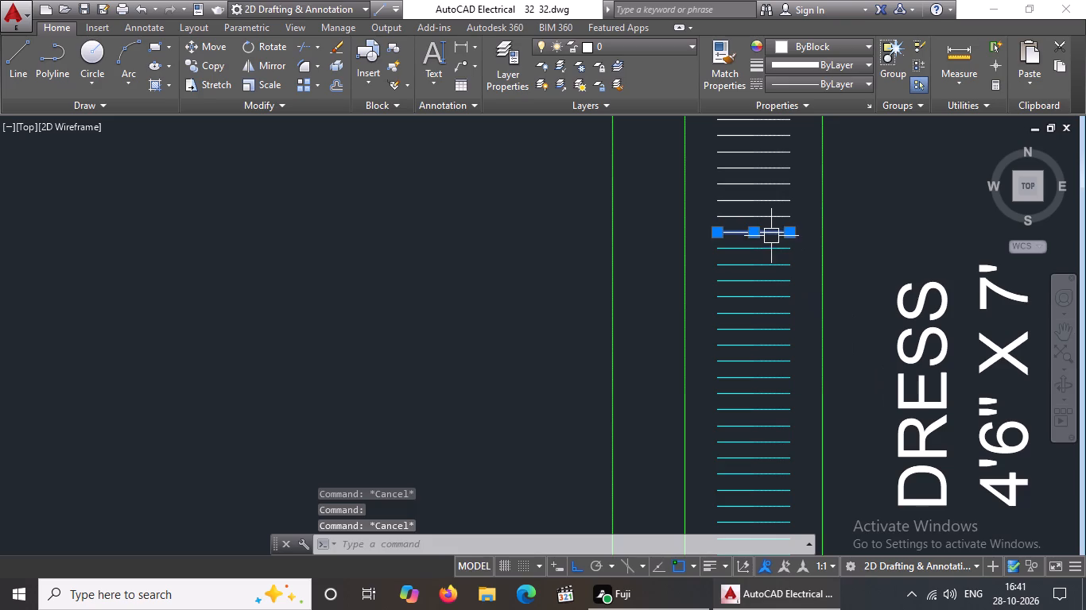
{"action": "left_click", "coordinate": [824, 44]}
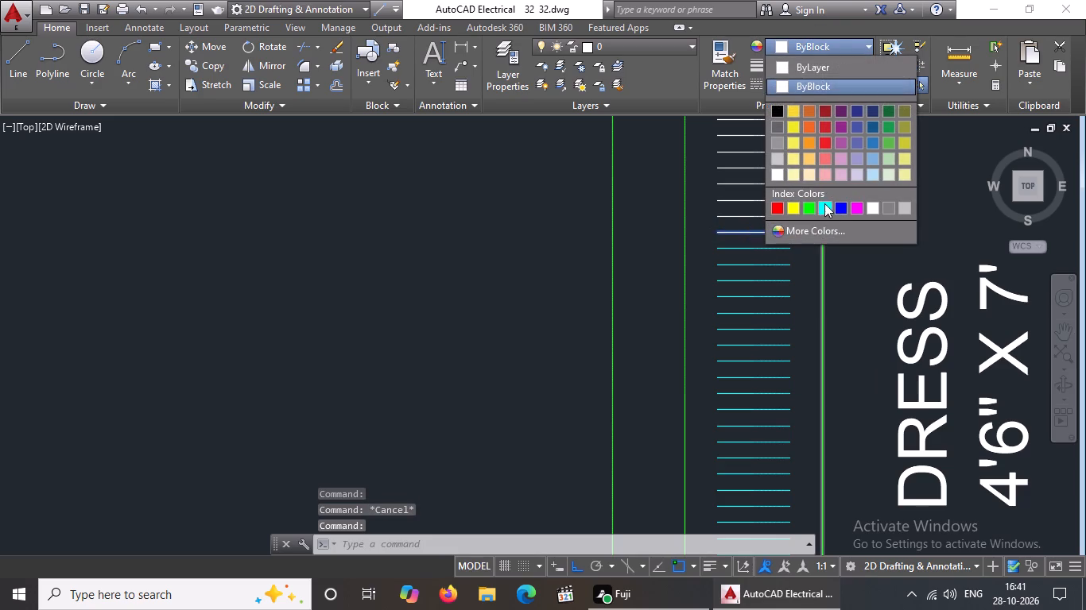
{"action": "left_click", "coordinate": [824, 203]}
{"action": "key", "text": "Escape"}
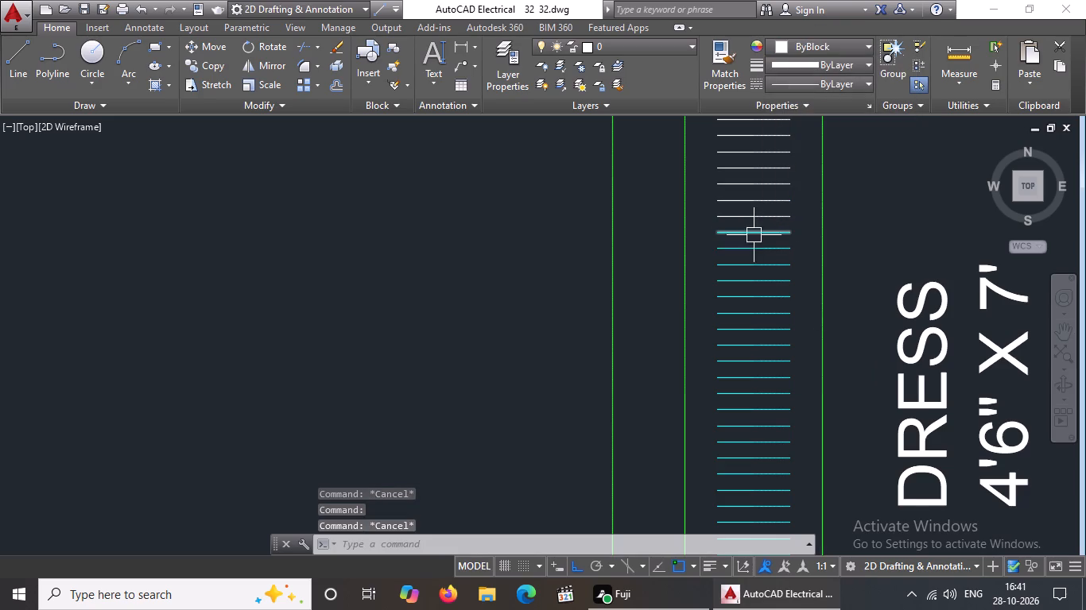
Change the thirty-second and thirty-third short horizontal lines from the bottom in the DRESS room to Cyan.
{"action": "left_click", "coordinate": [758, 214]}
{"action": "left_click", "coordinate": [844, 44]}
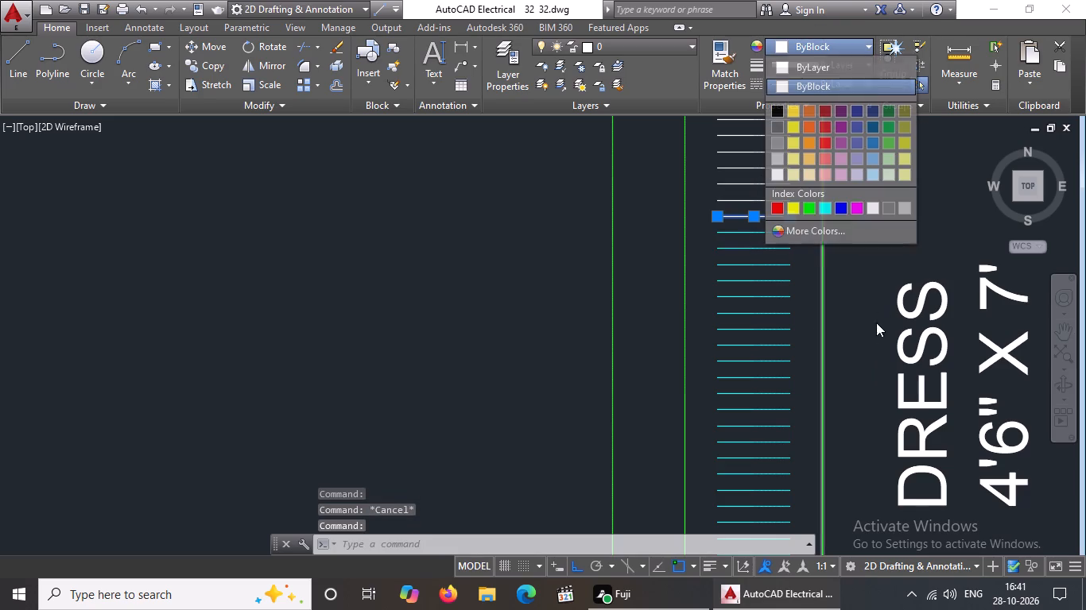
{"action": "left_click", "coordinate": [827, 205]}
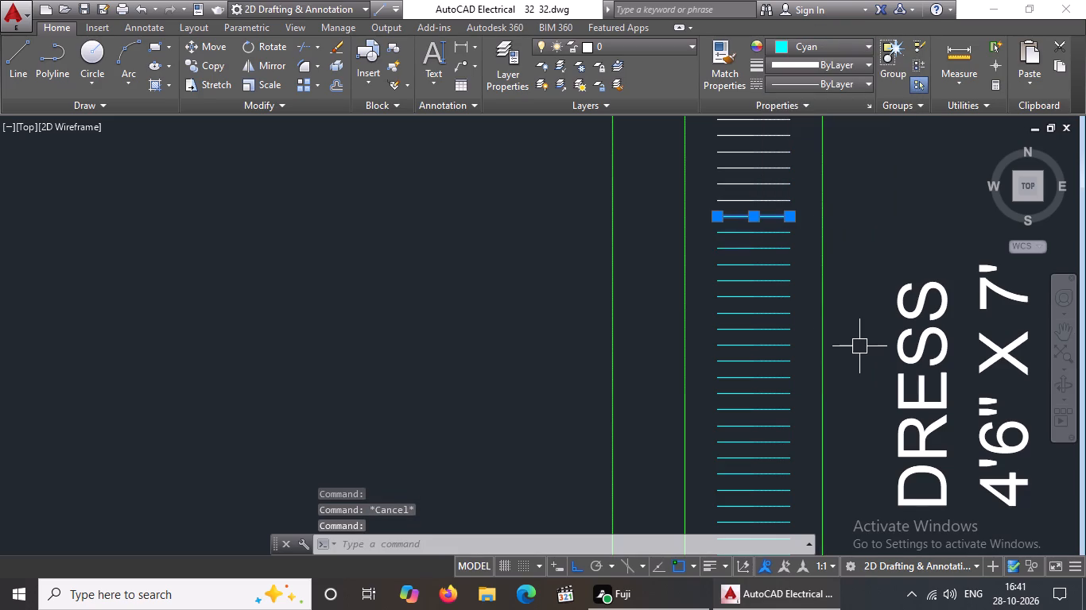
{"action": "key", "text": "Escape"}
{"action": "scroll", "coordinate": [848, 342], "scroll_direction": "down", "scroll_amount": 2}
{"action": "scroll", "coordinate": [831, 253], "scroll_direction": "up", "scroll_amount": 3}
{"action": "left_click", "coordinate": [762, 393]}
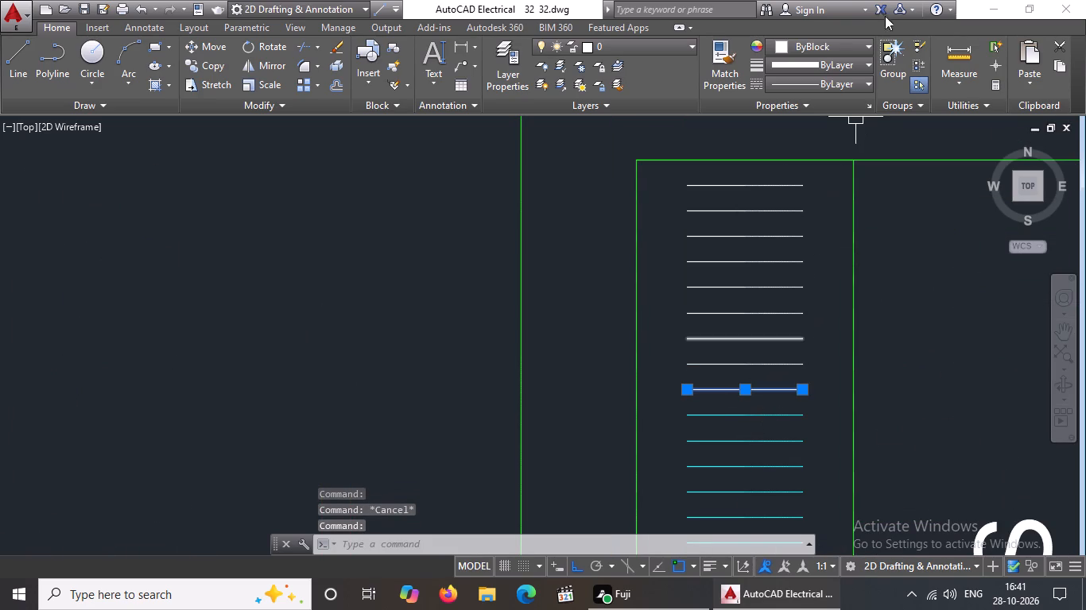
{"action": "left_click", "coordinate": [826, 48]}
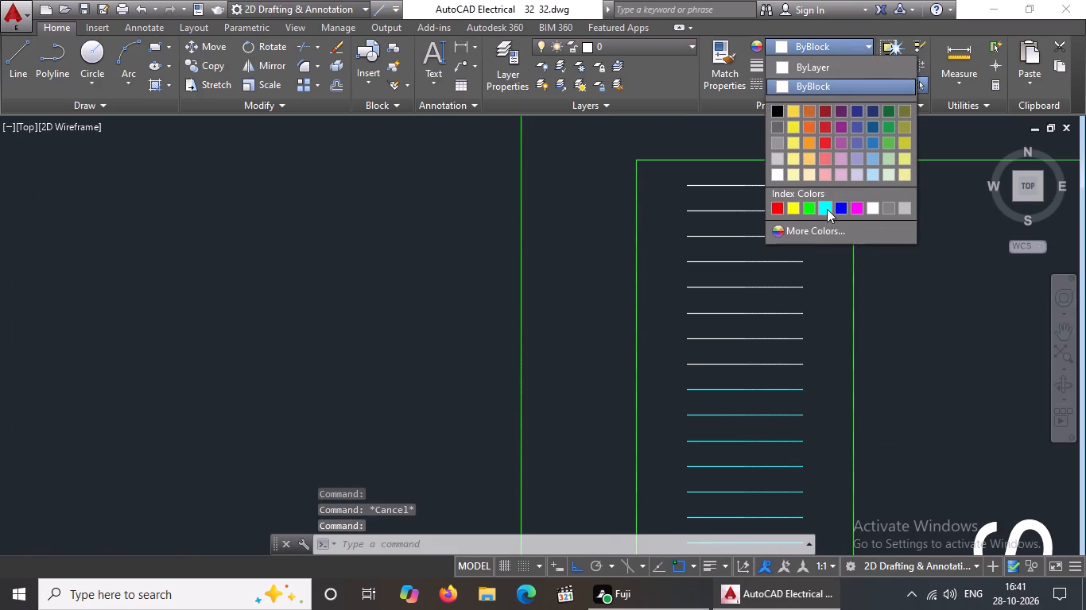
{"action": "left_click_drag", "start_coordinate": [827, 207], "coordinate": [829, 222]}
{"action": "key", "text": "Escape"}
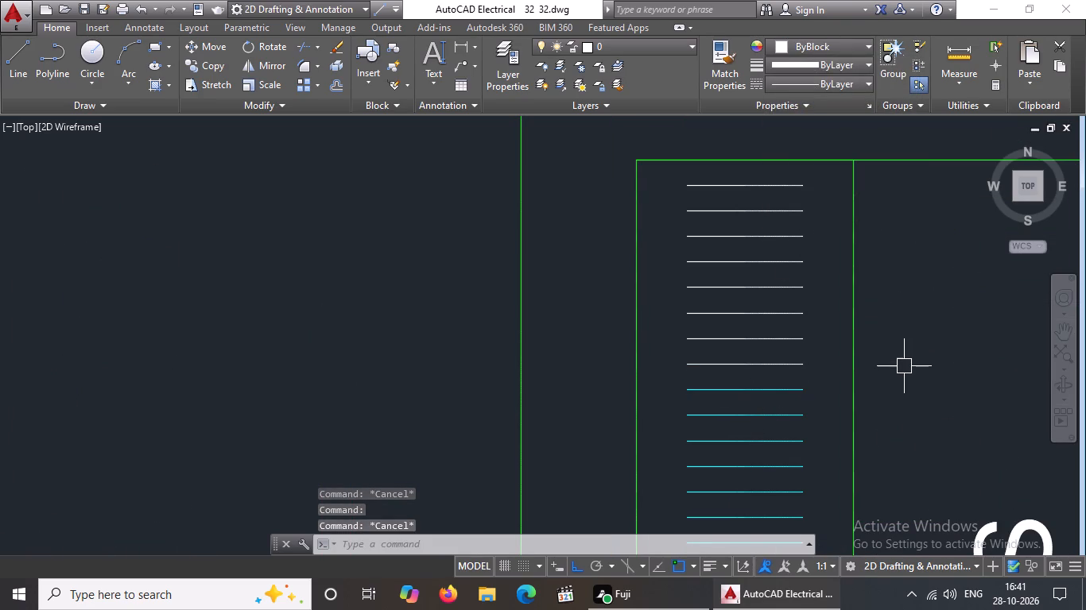
Change the thirty-fourth and thirty-fifth short horizontal lines from the bottom in the DRESS room to Cyan.
{"action": "left_click", "coordinate": [758, 368]}
{"action": "left_click", "coordinate": [826, 46]}
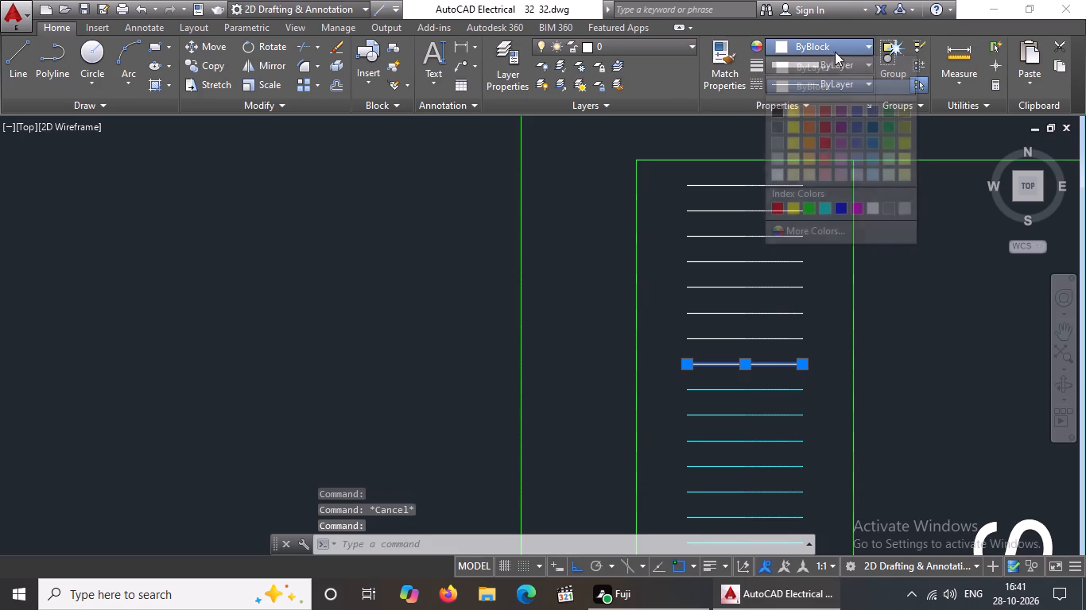
{"action": "left_click", "coordinate": [825, 201]}
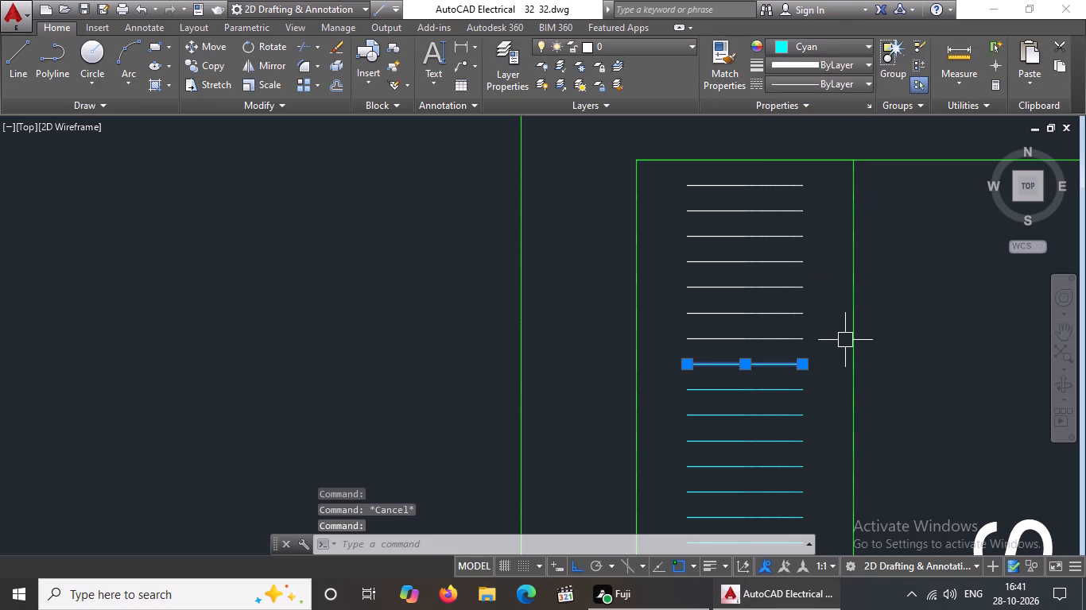
{"action": "key", "text": "Escape"}
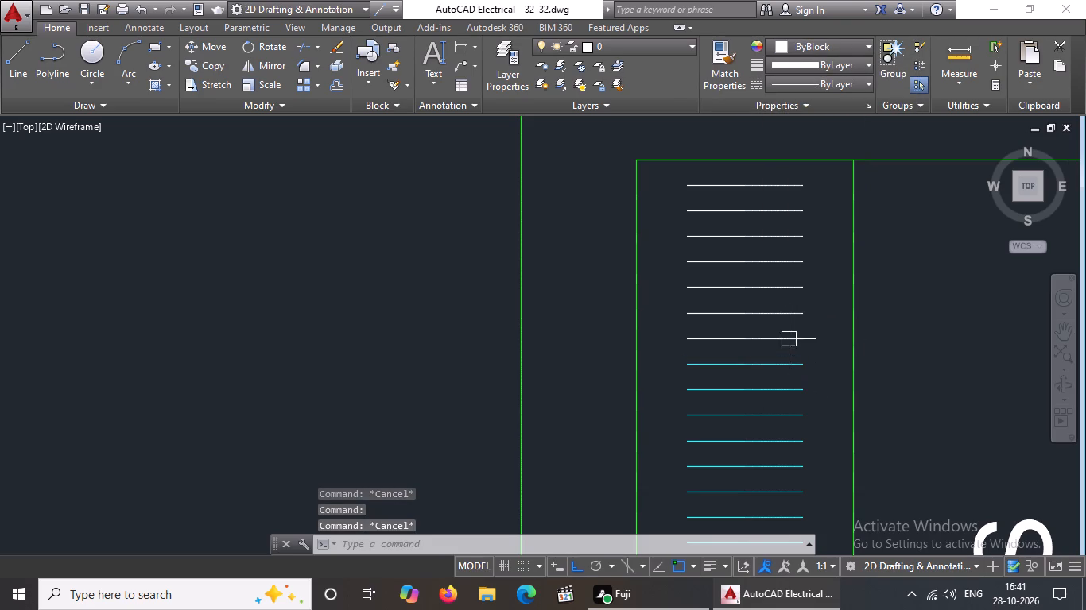
{"action": "left_click", "coordinate": [788, 337]}
{"action": "left_click", "coordinate": [822, 48]}
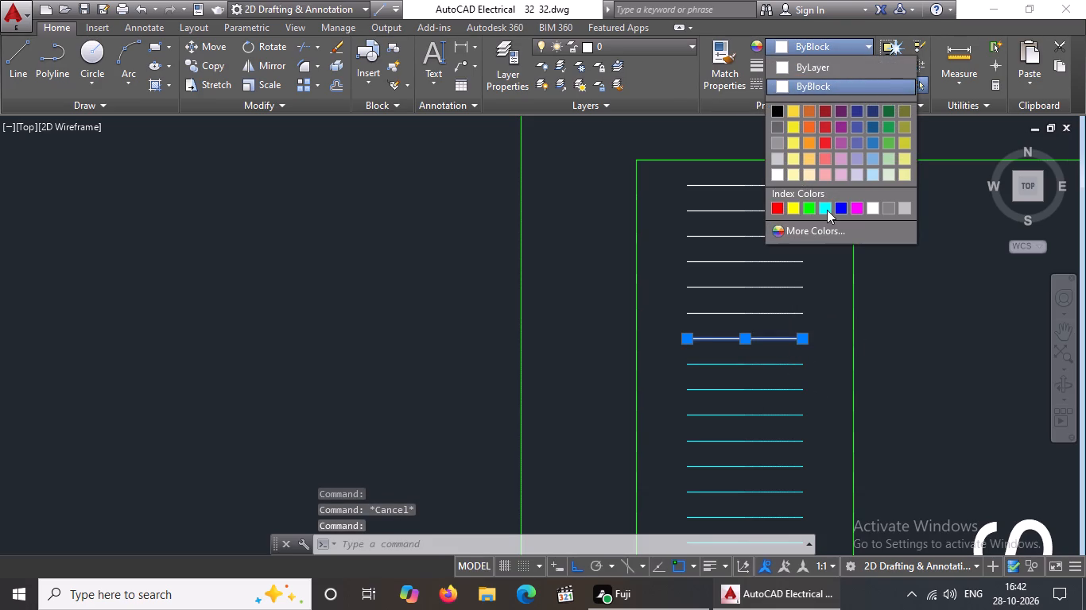
{"action": "left_click", "coordinate": [828, 204]}
{"action": "key", "text": "Escape"}
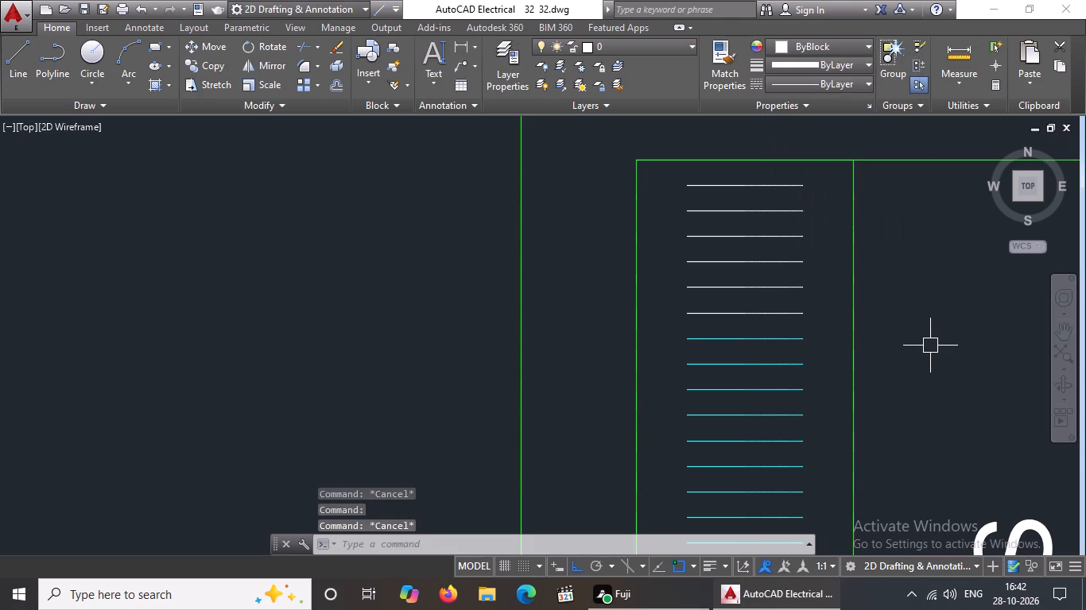
Change the thirty-sixth and thirty-seventh short horizontal lines from the bottom in the DRESS room to Cyan.
{"action": "left_click", "coordinate": [740, 320]}
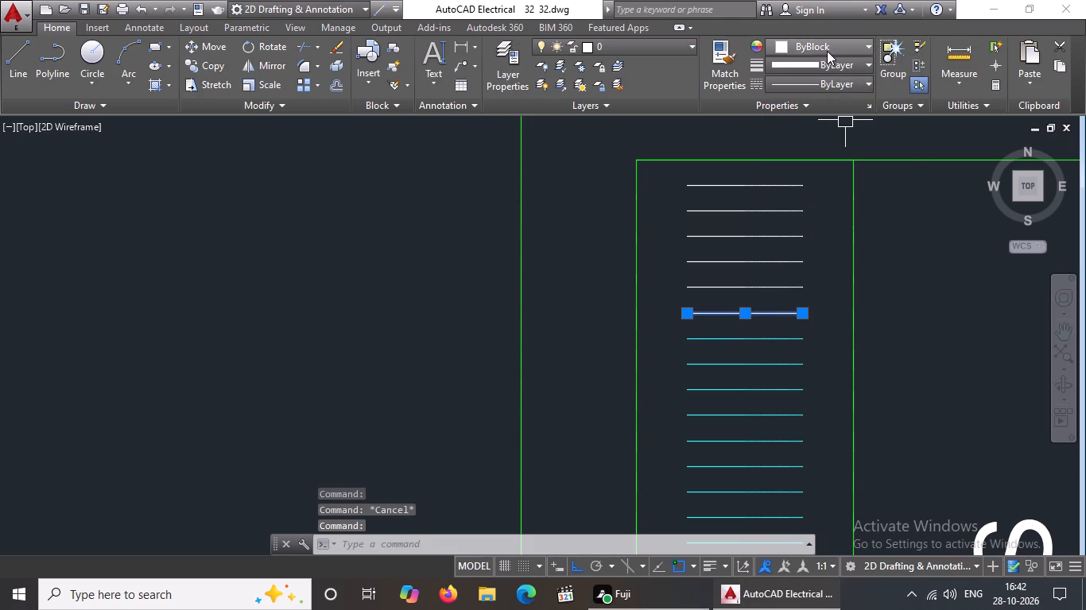
{"action": "left_click", "coordinate": [828, 51]}
{"action": "left_click", "coordinate": [826, 204]}
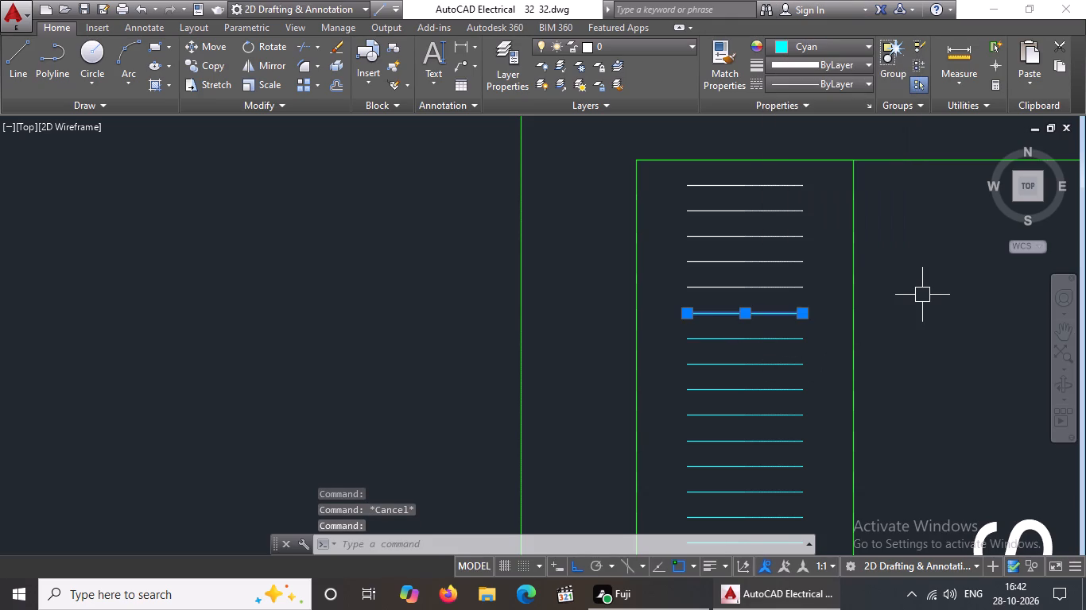
{"action": "key", "text": "Escape"}
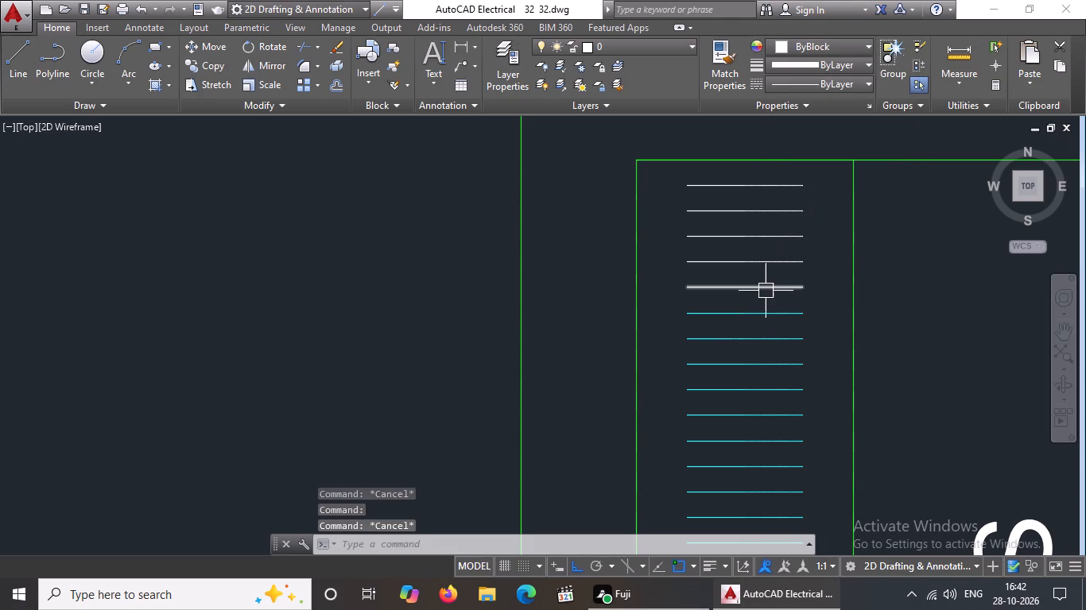
{"action": "left_click", "coordinate": [766, 291]}
{"action": "left_click", "coordinate": [833, 44]}
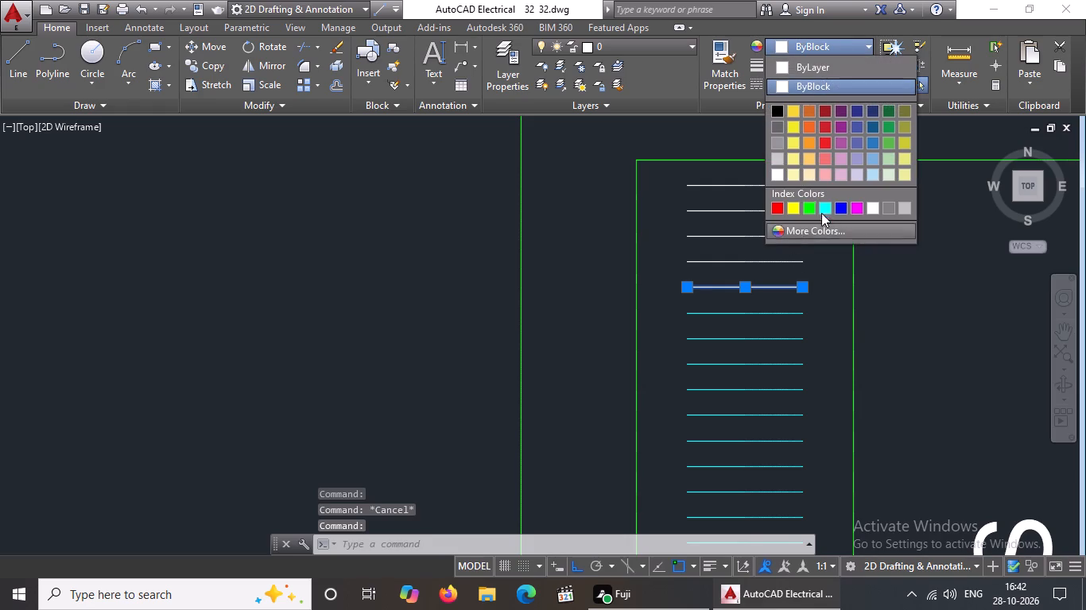
{"action": "left_click", "coordinate": [823, 207]}
{"action": "key", "text": "Escape"}
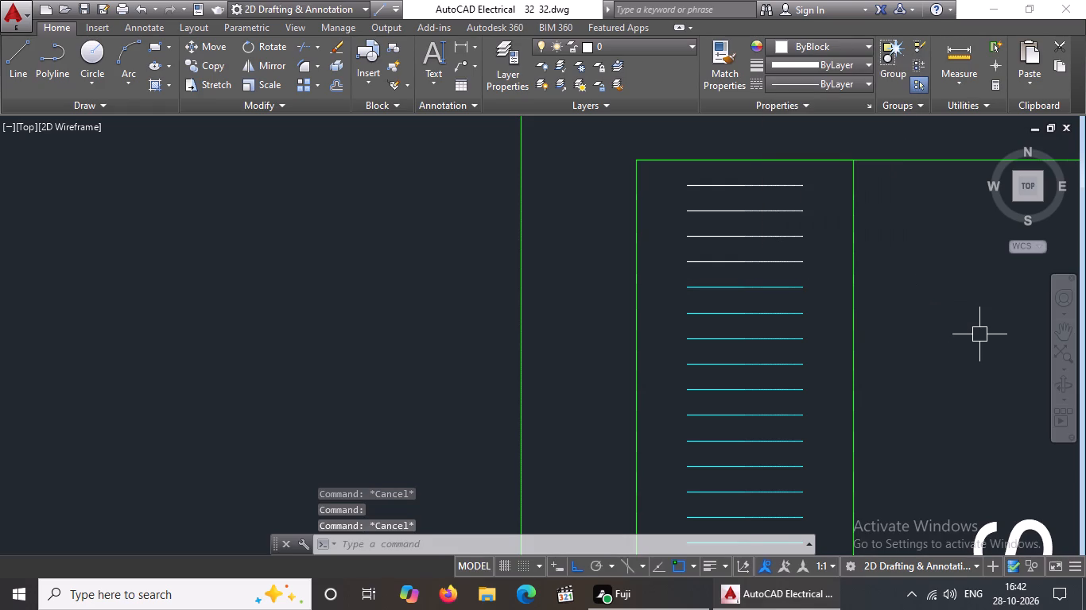
Change the third and fourth short horizontal lines from the top in the DRESS room to Cyan.
{"action": "left_click", "coordinate": [777, 260]}
{"action": "left_click", "coordinate": [809, 44]}
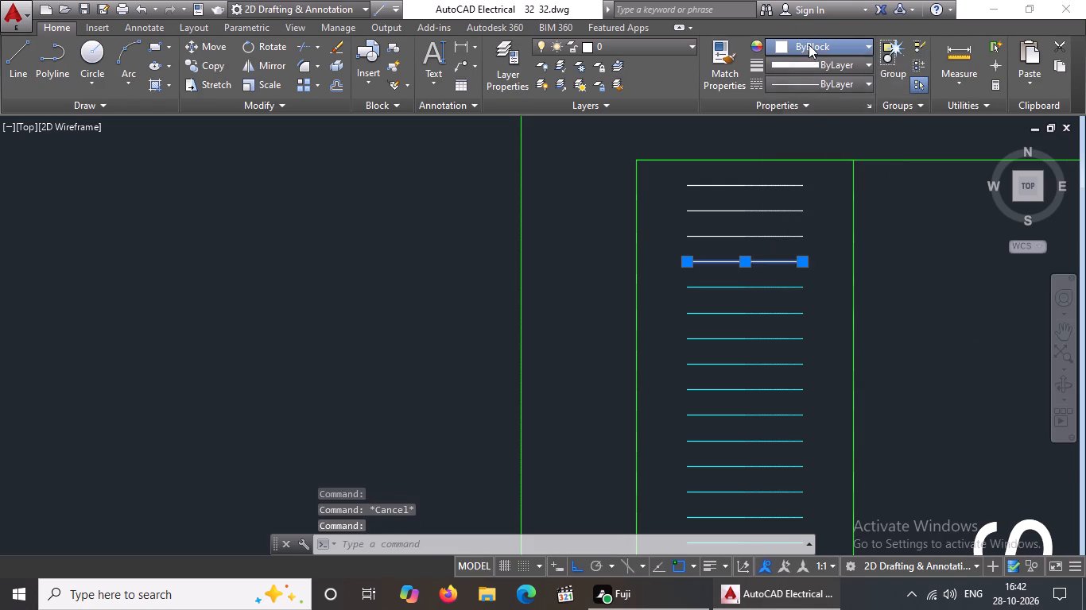
{"action": "left_click", "coordinate": [828, 203]}
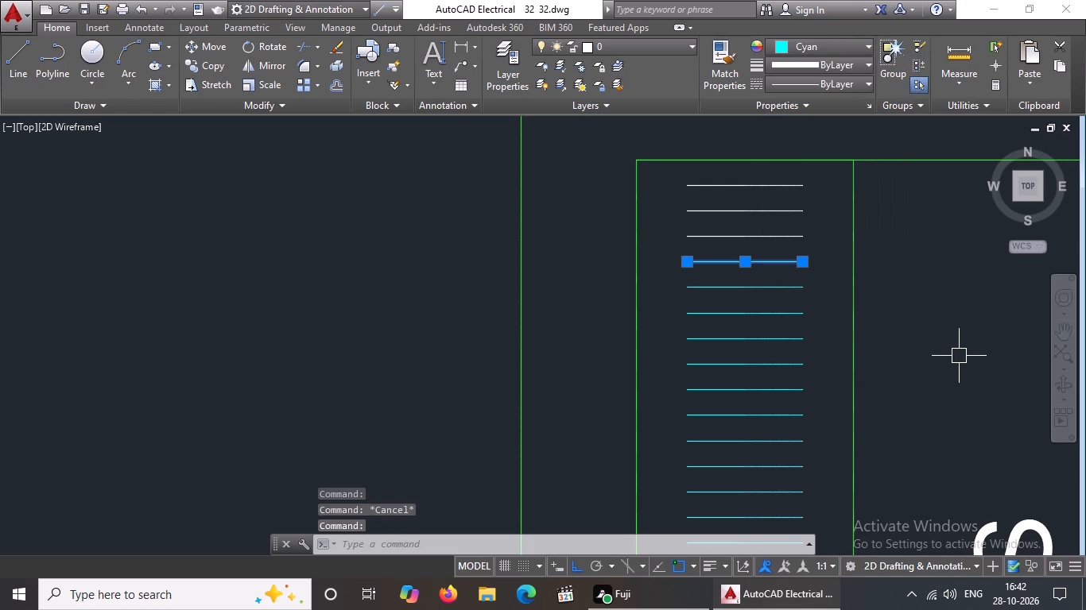
{"action": "key", "text": "Escape"}
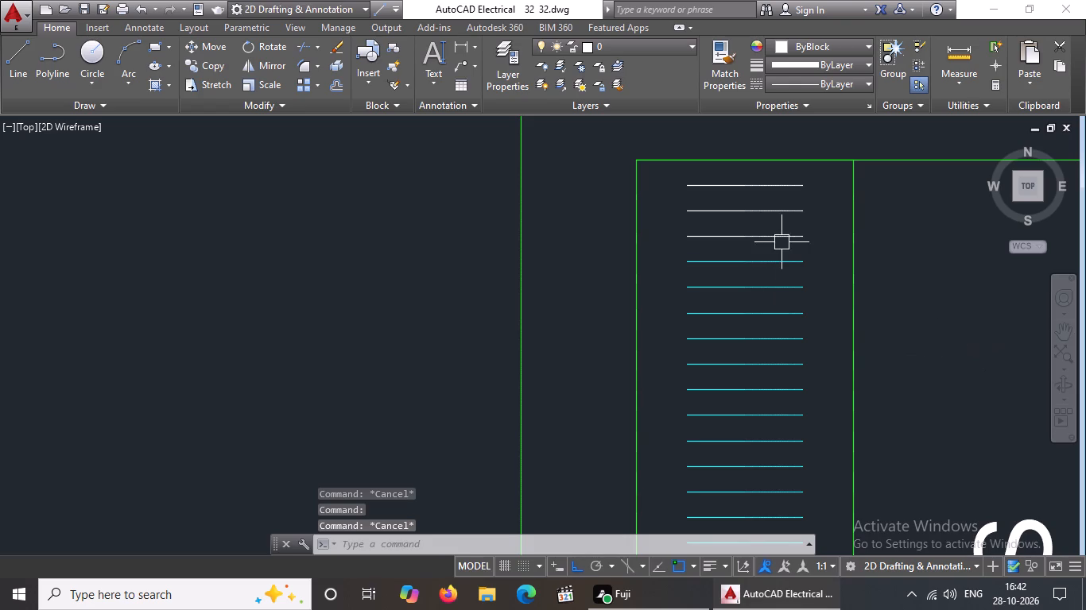
{"action": "left_click", "coordinate": [782, 240]}
{"action": "left_click", "coordinate": [808, 37]}
{"action": "left_click", "coordinate": [811, 42]}
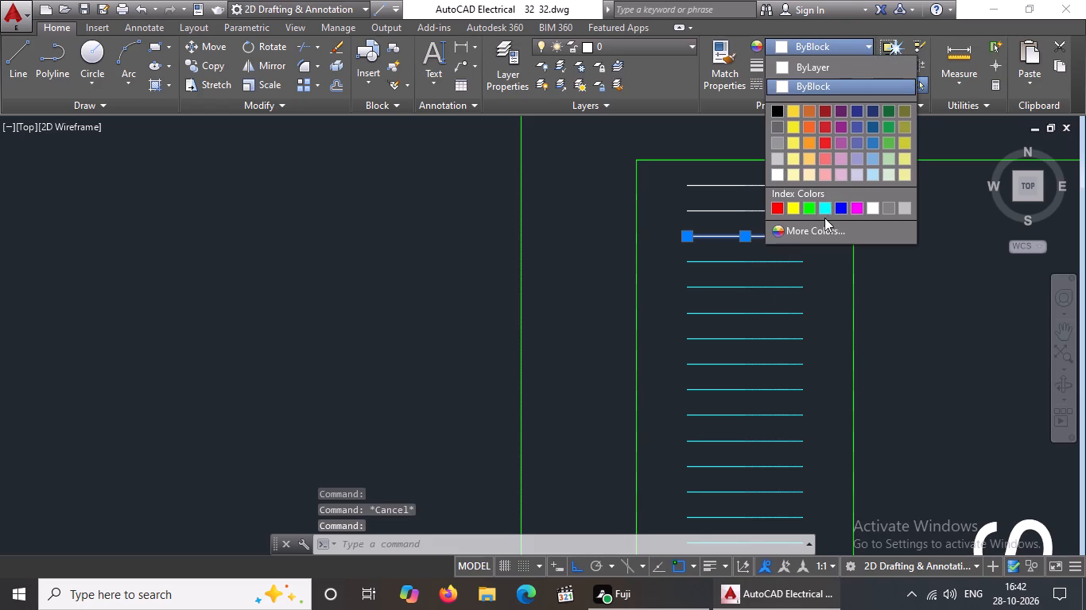
{"action": "left_click", "coordinate": [822, 206]}
{"action": "key", "text": "Escape"}
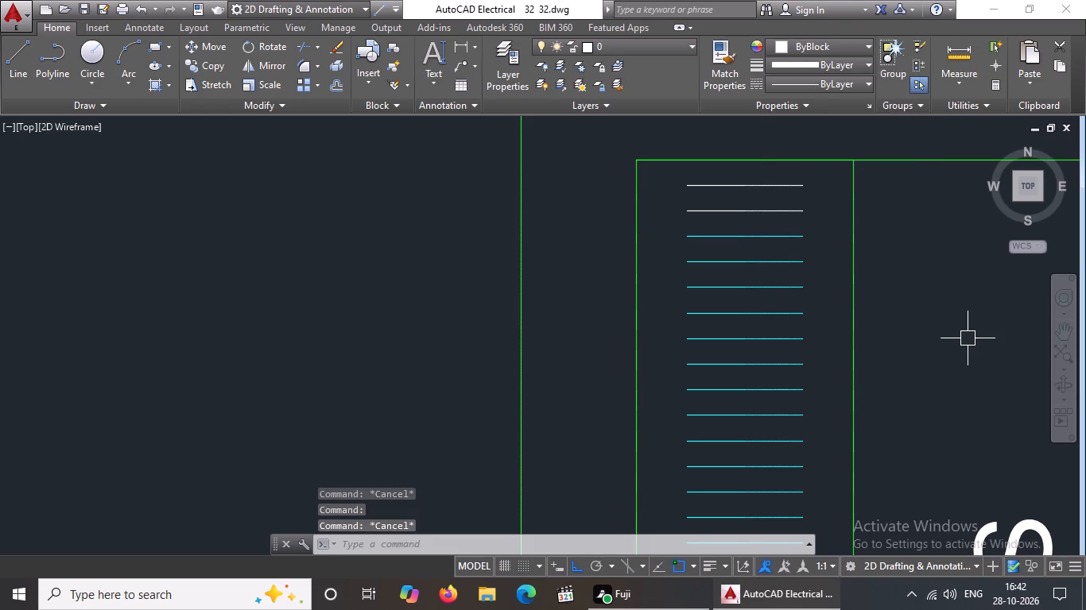
Change the two topmost short horizontal lines in the DRESS room to Cyan.
{"action": "left_click", "coordinate": [765, 217]}
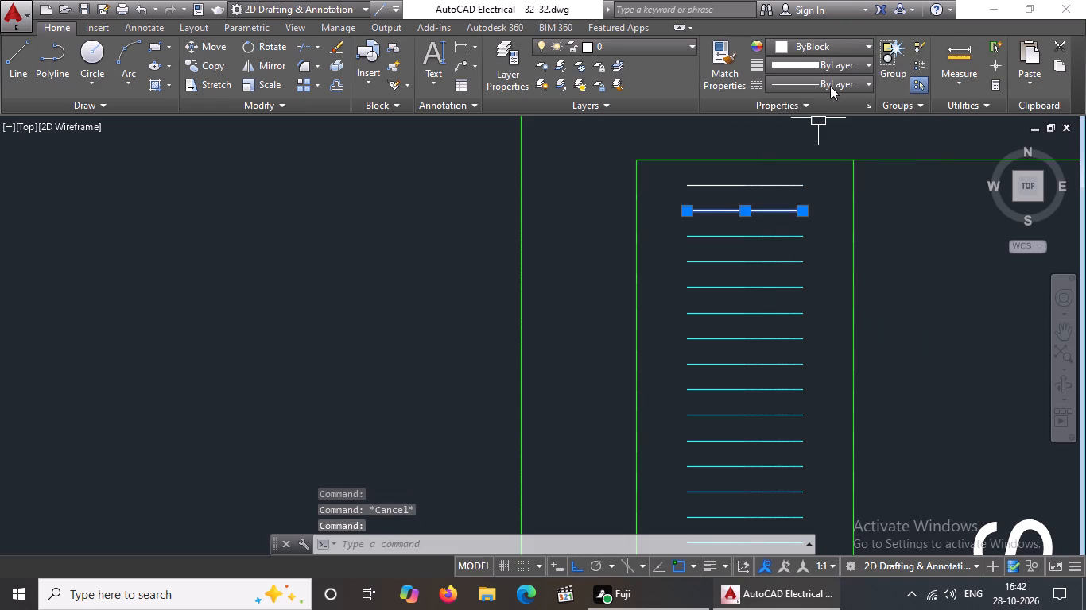
{"action": "left_click", "coordinate": [840, 42]}
{"action": "left_click", "coordinate": [824, 200]}
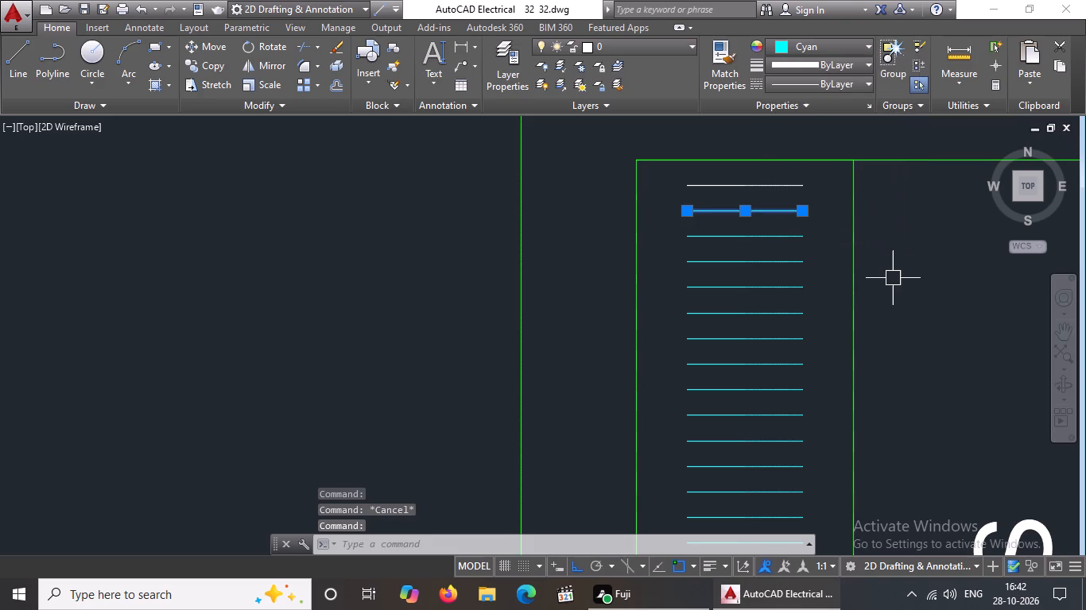
{"action": "key", "text": "Escape"}
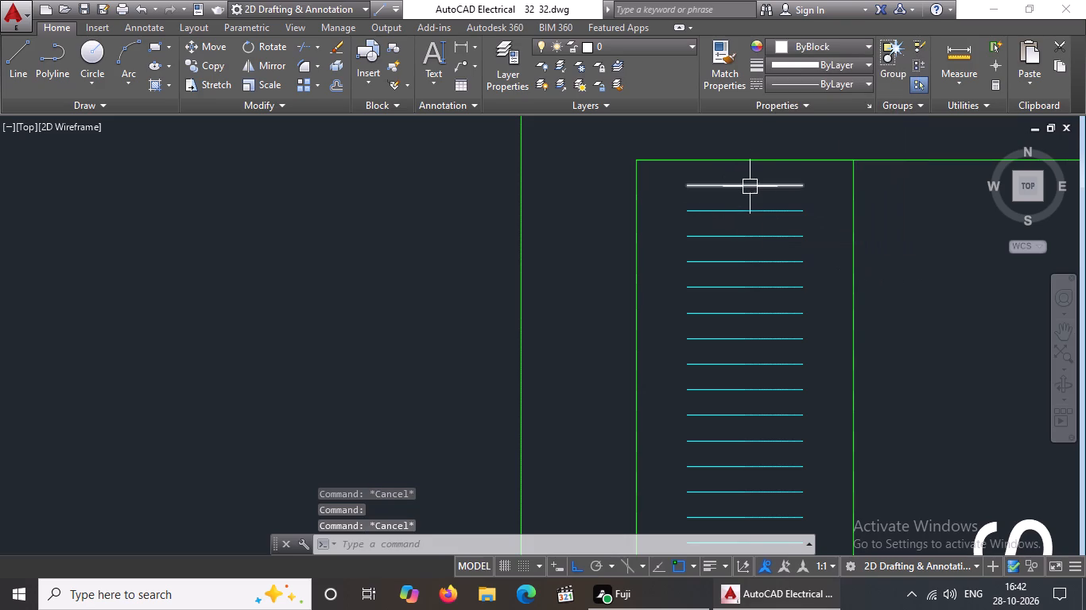
{"action": "left_click", "coordinate": [750, 187]}
{"action": "left_click", "coordinate": [821, 43]}
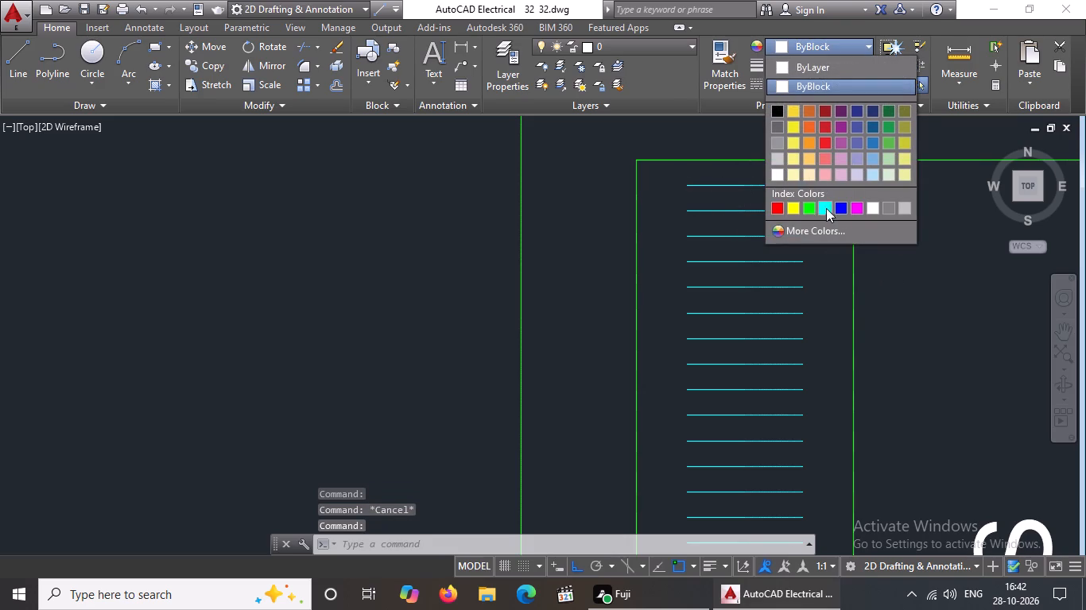
{"action": "left_click", "coordinate": [824, 209]}
{"action": "key", "text": "Escape"}
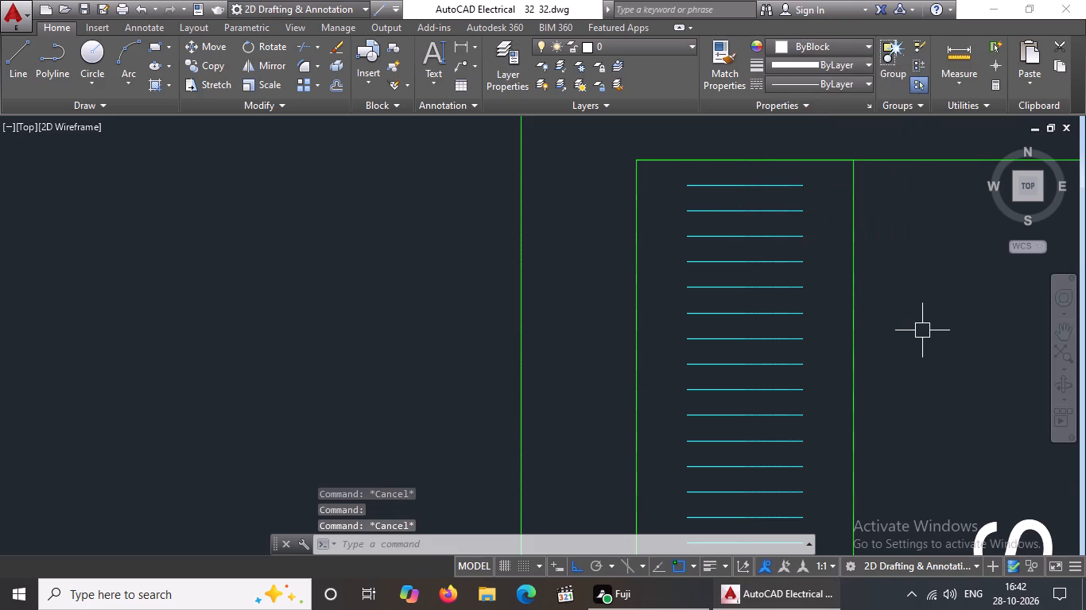
Change the vertical wall line between the 4'6" X 7'1" toilet and the first floor's 10' X 14'6" bedroom to Green.
{"action": "scroll", "coordinate": [836, 252], "scroll_direction": "down", "scroll_amount": 1}
{"action": "scroll", "coordinate": [872, 193], "scroll_direction": "down", "scroll_amount": 3}
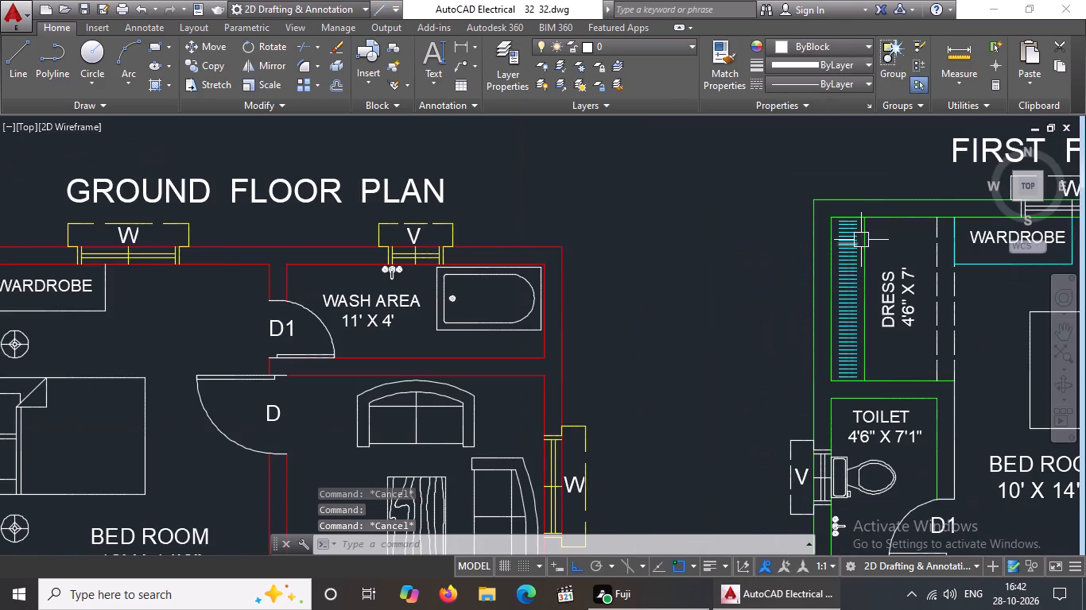
{"action": "scroll", "coordinate": [863, 263], "scroll_direction": "down", "scroll_amount": 1}
{"action": "scroll", "coordinate": [933, 302], "scroll_direction": "up", "scroll_amount": 2}
{"action": "scroll", "coordinate": [897, 326], "scroll_direction": "down", "scroll_amount": 3}
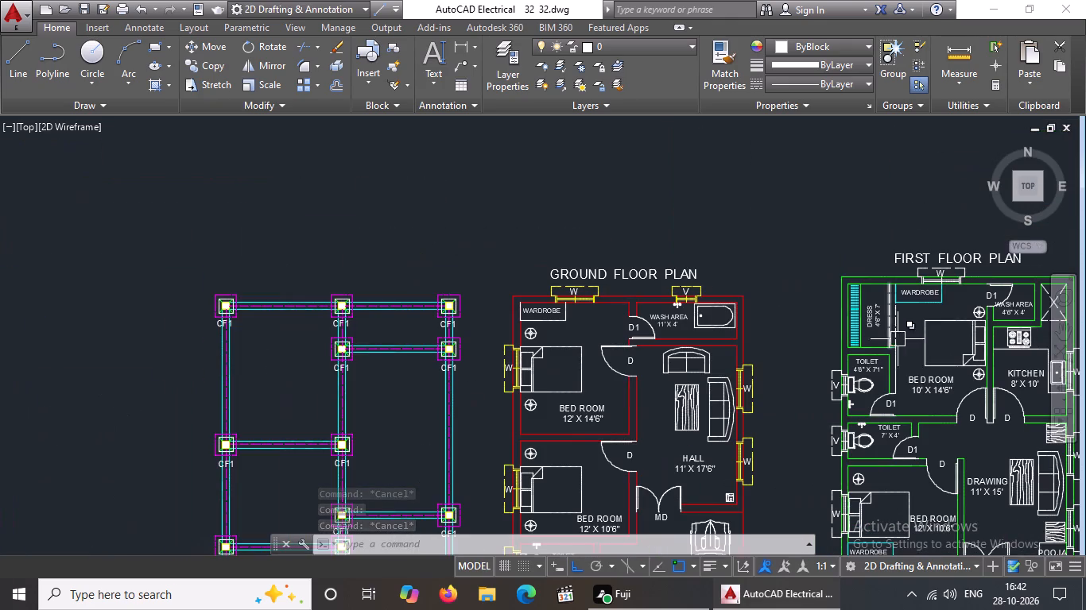
{"action": "scroll", "coordinate": [902, 373], "scroll_direction": "up", "scroll_amount": 2}
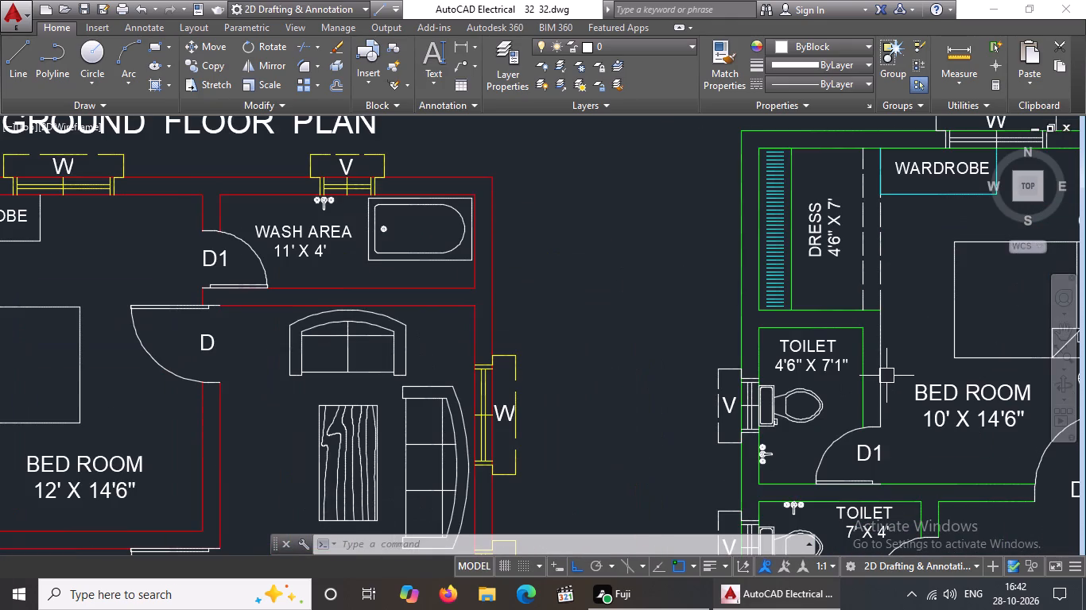
{"action": "left_click", "coordinate": [878, 366]}
{"action": "left_click", "coordinate": [866, 44]}
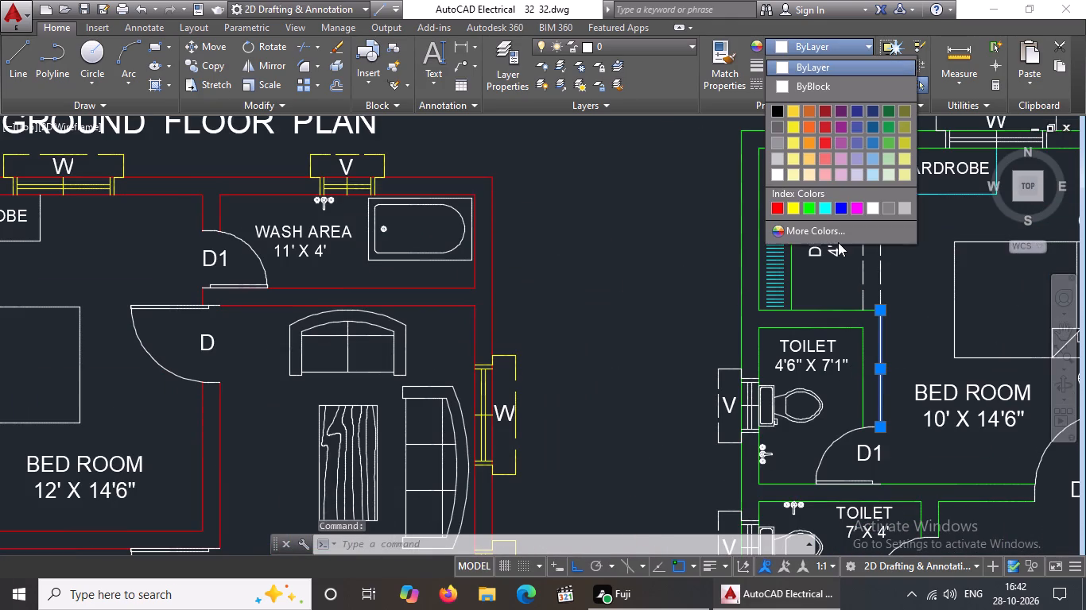
{"action": "left_click", "coordinate": [807, 207]}
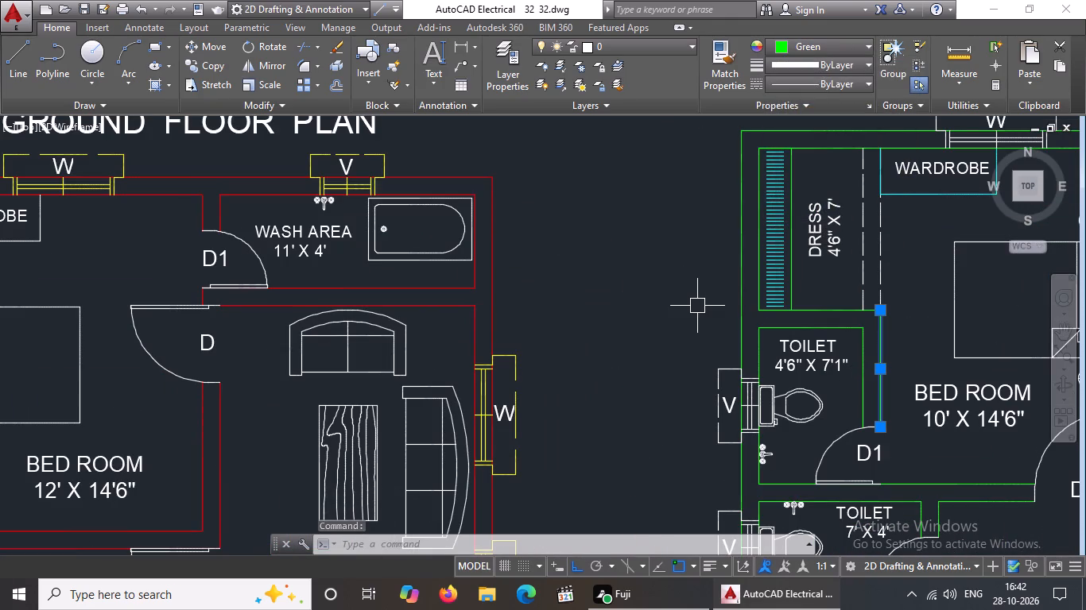
{"action": "key", "text": "Escape"}
Change the short wall end line between the bedroom and kitchen D doors on the first floor to Green.
{"action": "scroll", "coordinate": [790, 211], "scroll_direction": "down", "scroll_amount": 2}
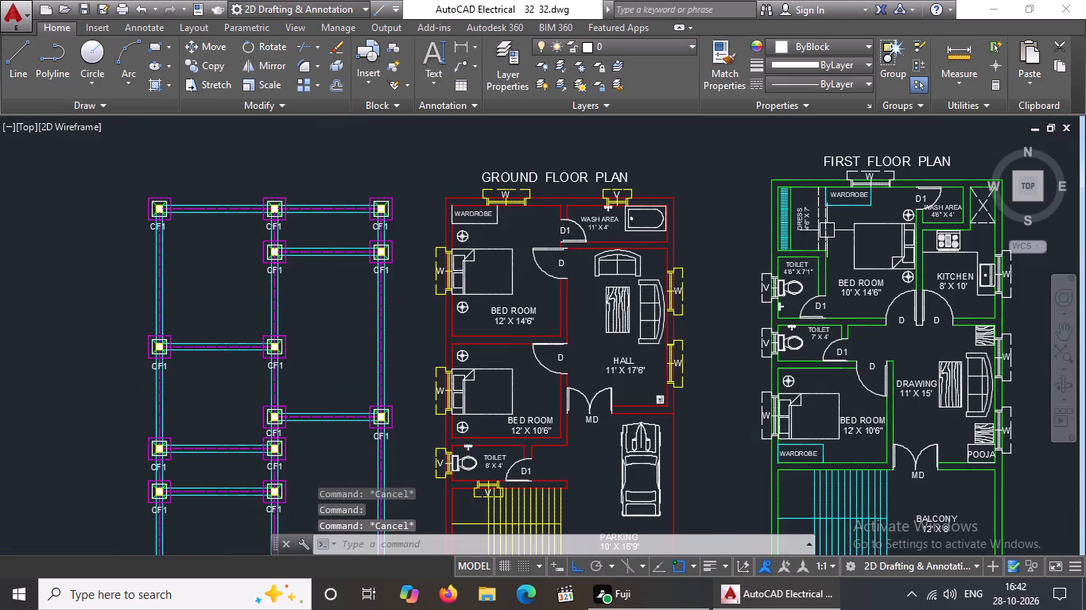
{"action": "scroll", "coordinate": [944, 356], "scroll_direction": "up", "scroll_amount": 3}
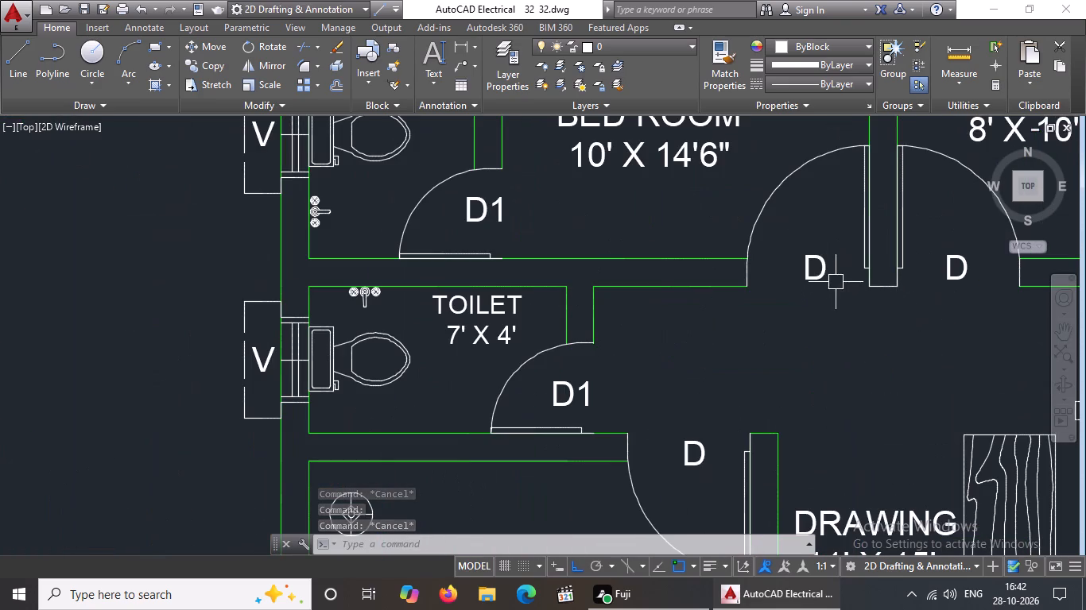
{"action": "left_click", "coordinate": [842, 267]}
{"action": "left_click", "coordinate": [924, 315]}
{"action": "left_click", "coordinate": [866, 35]}
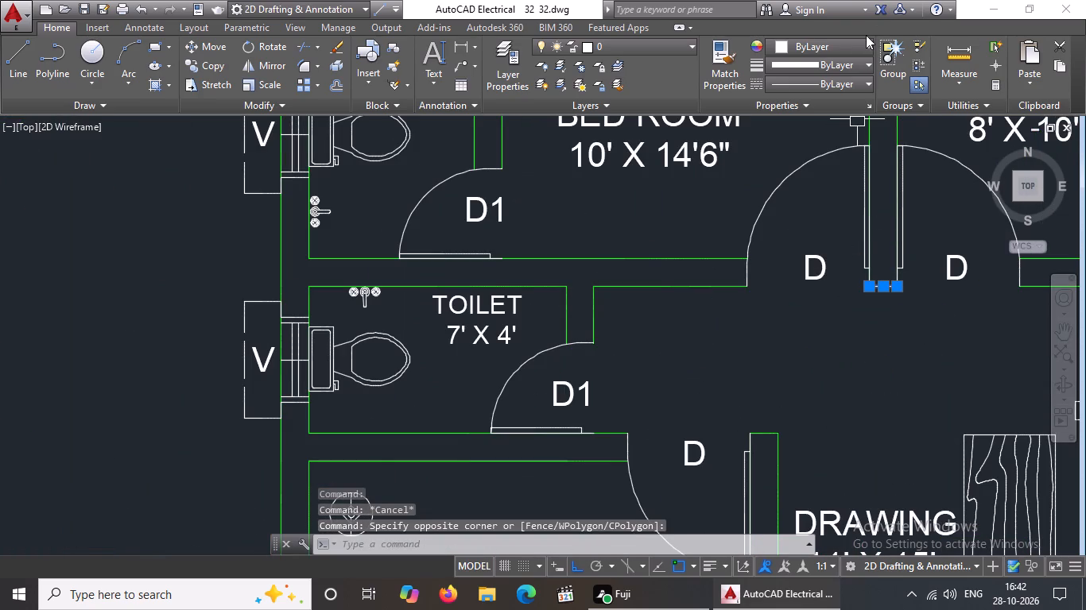
{"action": "left_click", "coordinate": [866, 49]}
{"action": "left_click", "coordinate": [809, 203]}
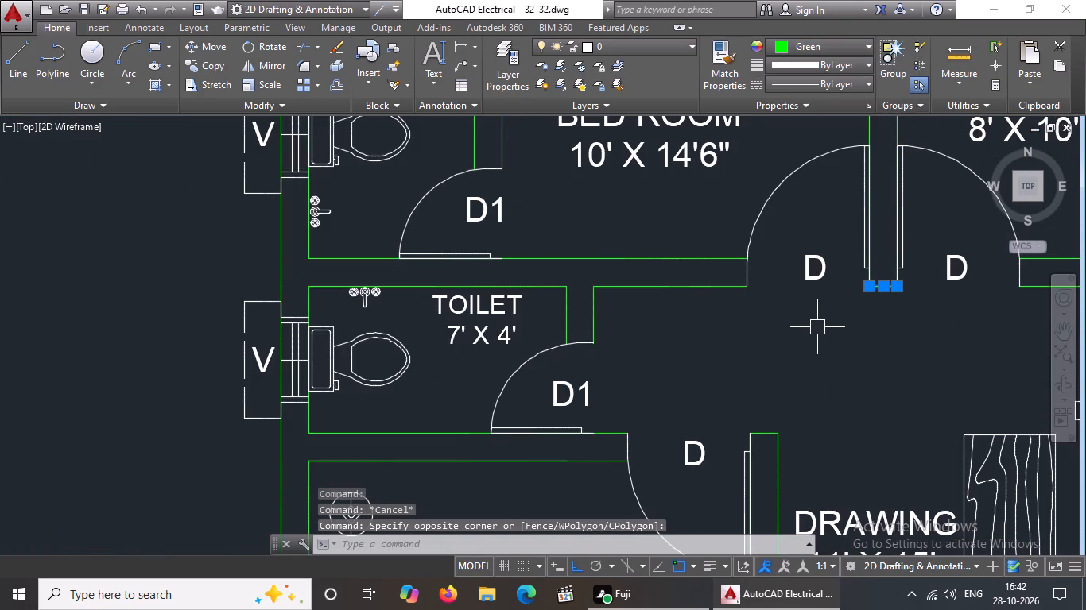
{"action": "key", "text": "Escape"}
{"action": "scroll", "coordinate": [859, 367], "scroll_direction": "down", "scroll_amount": 3}
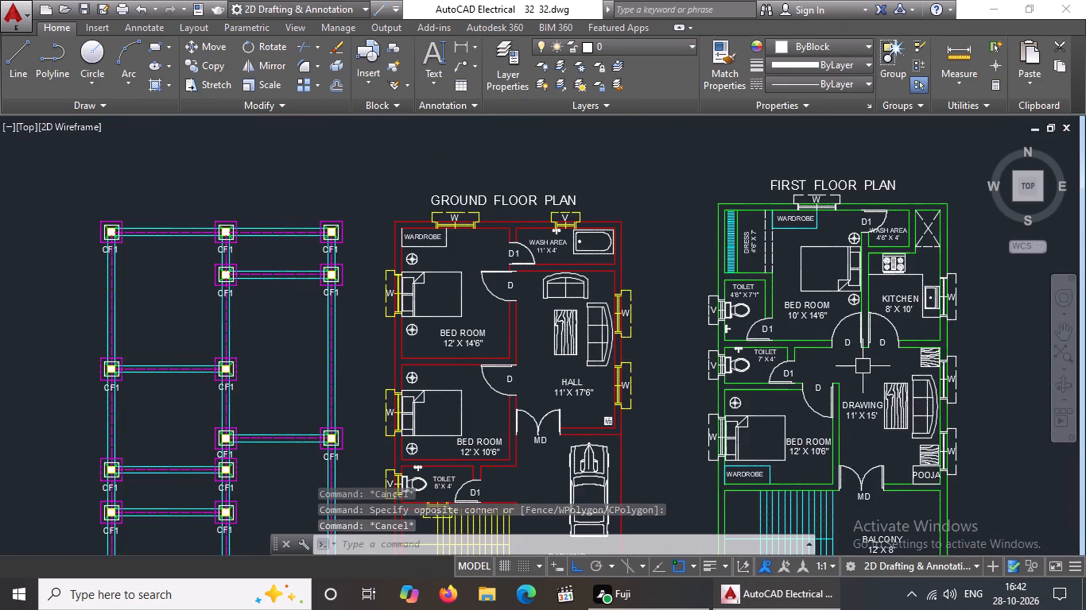
Draw a 9" vertical line across the wall between the first floor's 12' X 10'6" bedroom and the staircase, from the bedroom-side line's midpoint.
{"action": "scroll", "coordinate": [863, 366], "scroll_direction": "down", "scroll_amount": 1}
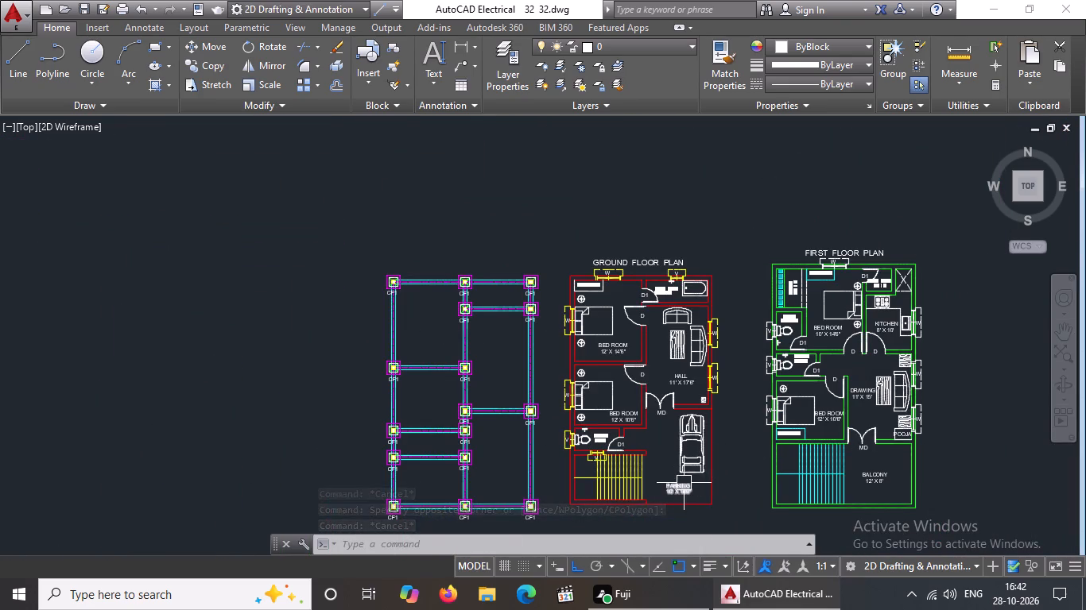
{"action": "scroll", "coordinate": [808, 453], "scroll_direction": "up", "scroll_amount": 2}
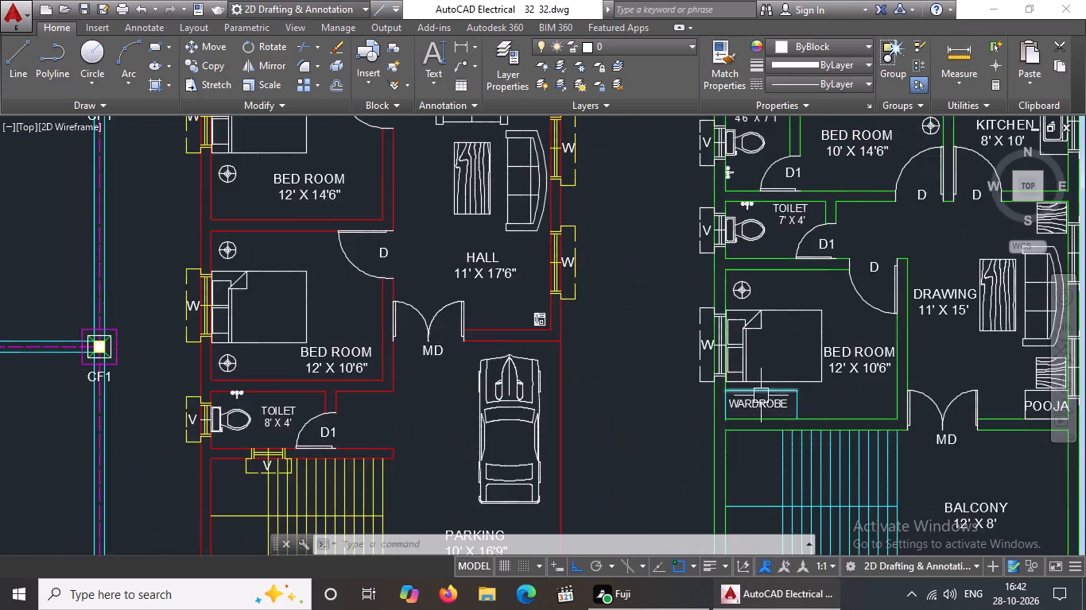
{"action": "scroll", "coordinate": [761, 396], "scroll_direction": "up", "scroll_amount": 2}
{"action": "scroll", "coordinate": [655, 338], "scroll_direction": "down", "scroll_amount": 4}
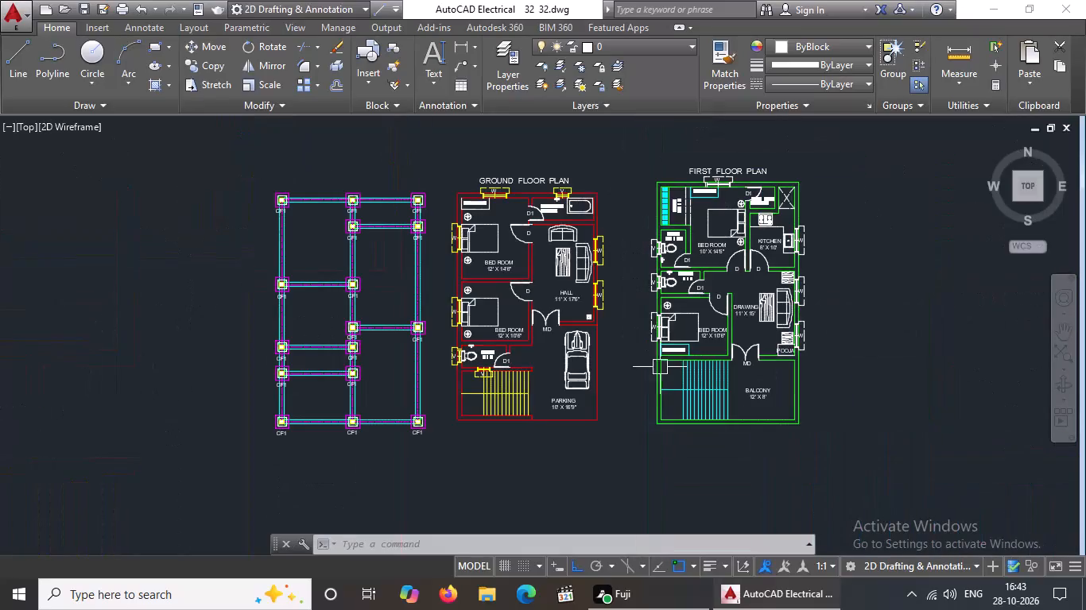
{"action": "scroll", "coordinate": [686, 370], "scroll_direction": "up", "scroll_amount": 3}
{"action": "scroll", "coordinate": [535, 245], "scroll_direction": "up", "scroll_amount": 2}
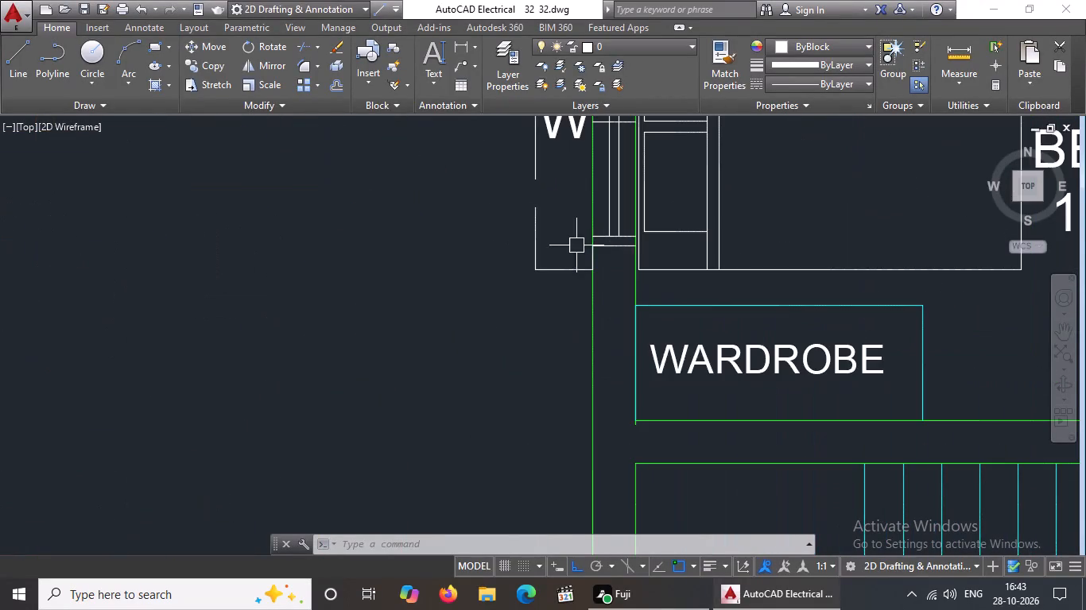
{"action": "scroll", "coordinate": [616, 253], "scroll_direction": "down", "scroll_amount": 4}
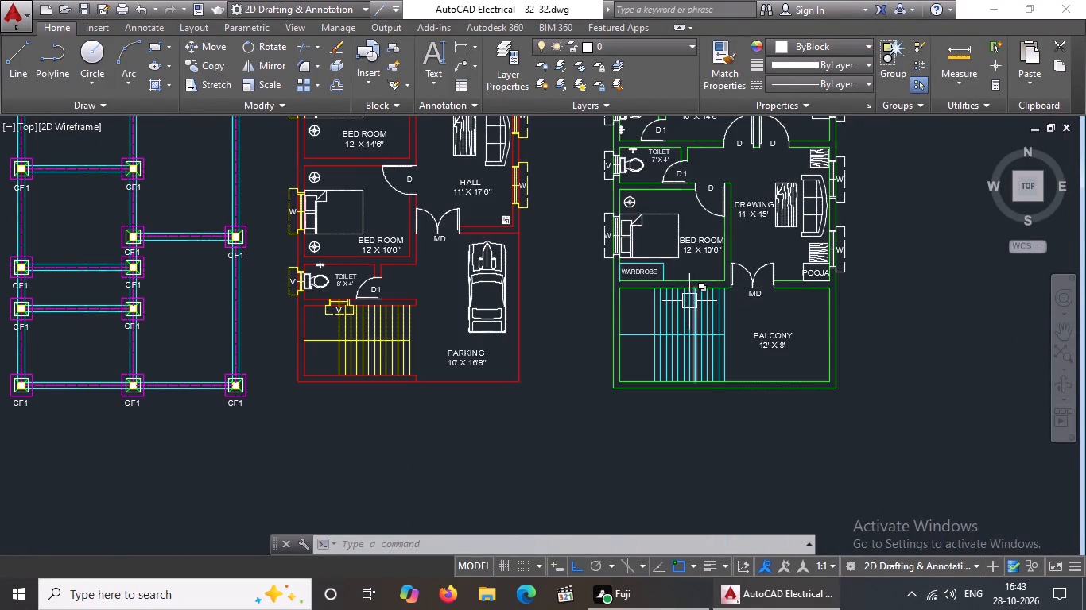
{"action": "scroll", "coordinate": [671, 284], "scroll_direction": "up", "scroll_amount": 2}
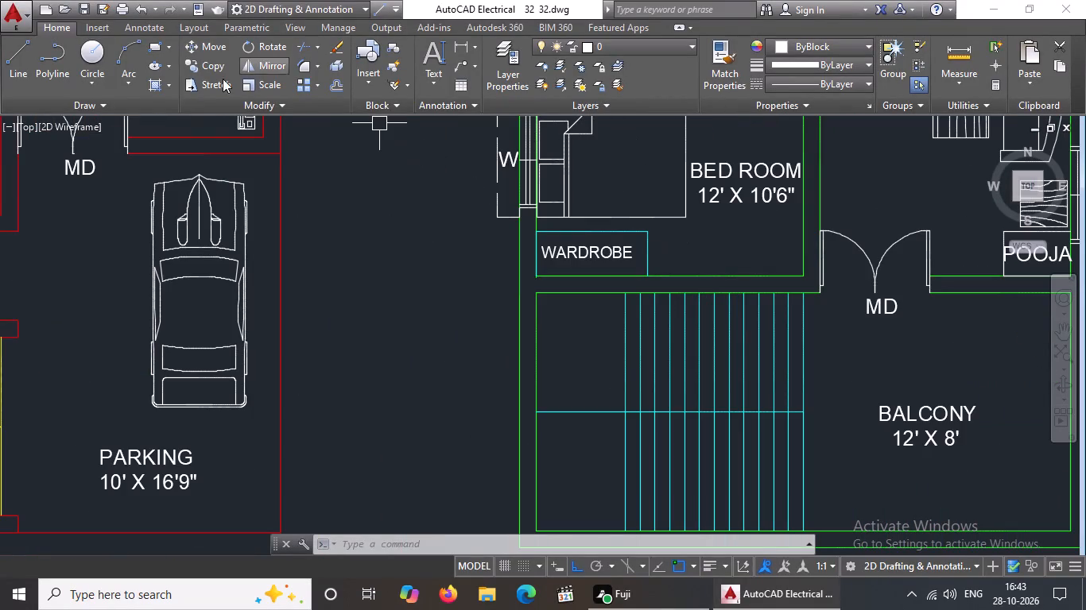
{"action": "left_click", "coordinate": [12, 46]}
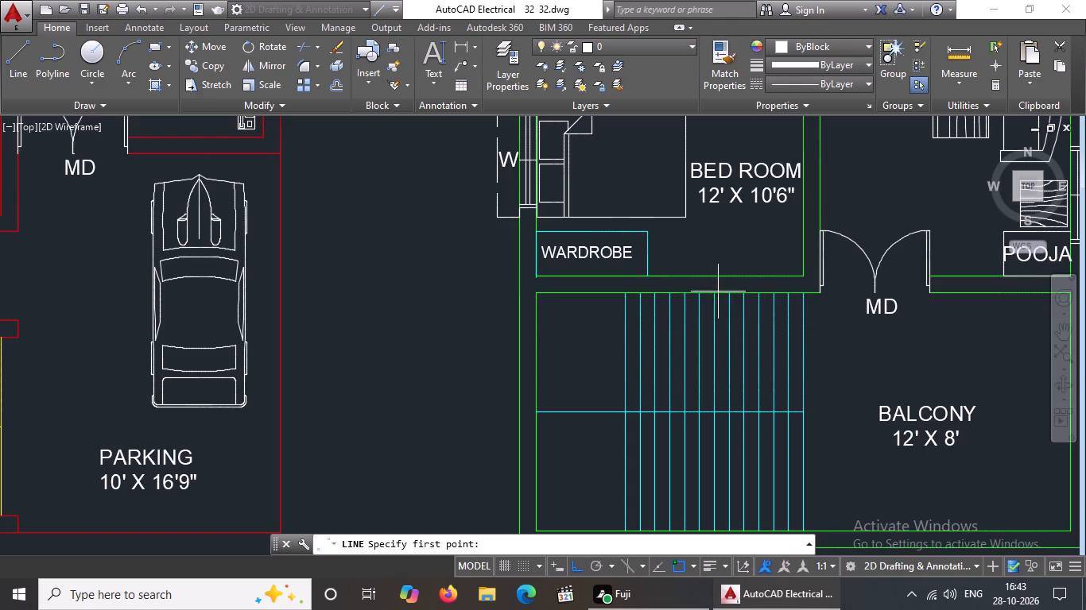
{"action": "left_click", "coordinate": [665, 274]}
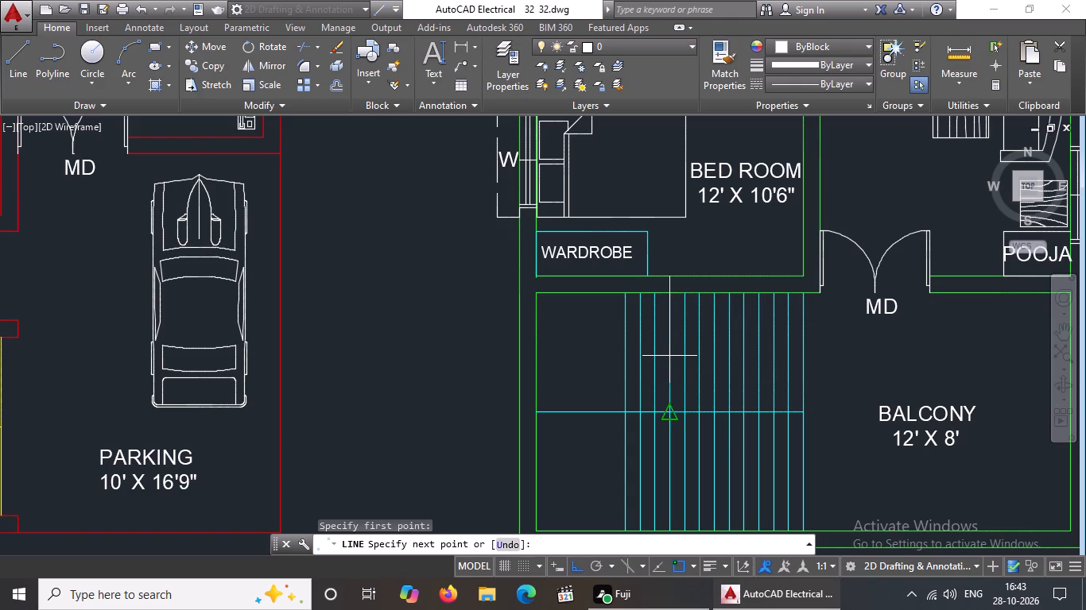
{"action": "key", "text": "9"}
{"action": "key", "text": "shift+quotedbl"}
{"action": "key", "text": "Return"}
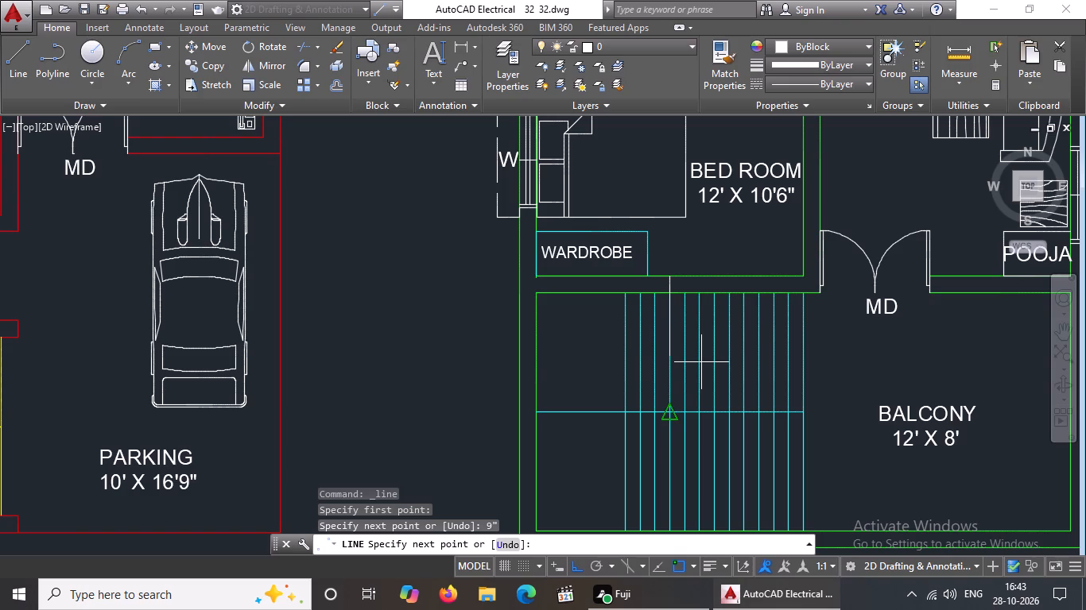
{"action": "key", "text": "Return"}
Offset the short vertical line in the staircase wall by 2' to each side for the window opening.
{"action": "key", "text": "o"}
{"action": "key", "text": "Return"}
{"action": "type", "text": "2'"}
{"action": "key", "text": "Return"}
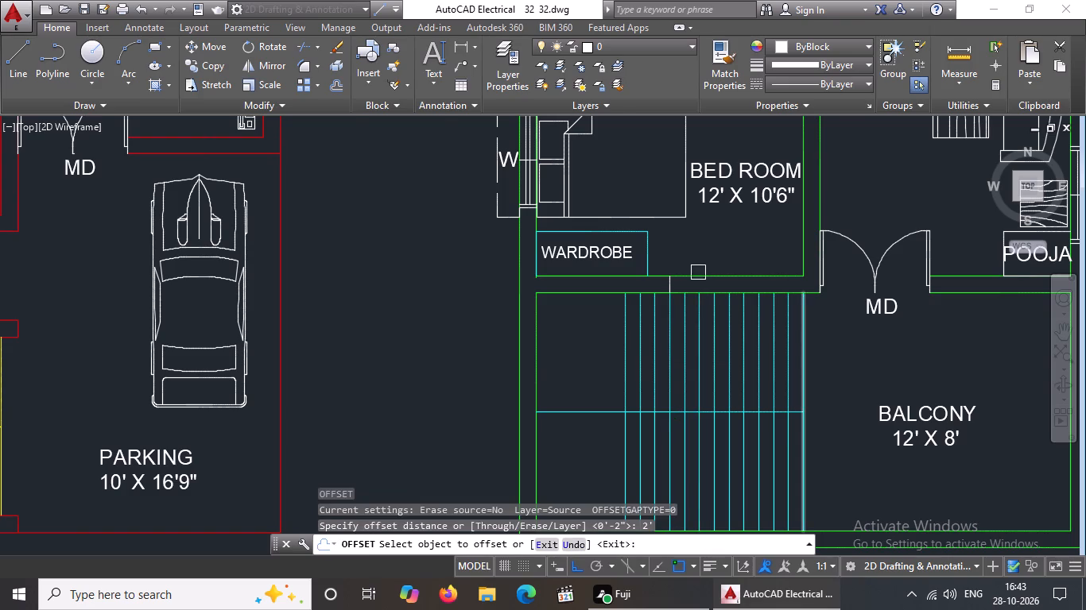
{"action": "scroll", "coordinate": [698, 272], "scroll_direction": "up", "scroll_amount": 2}
{"action": "left_click_drag", "start_coordinate": [628, 302], "coordinate": [636, 302]}
{"action": "left_click", "coordinate": [738, 311]}
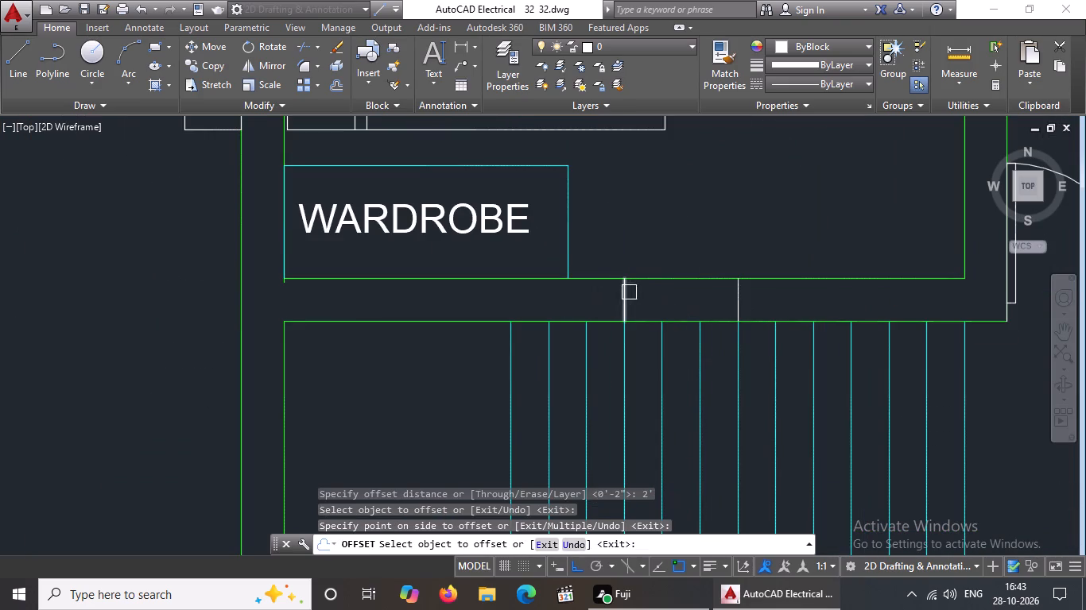
{"action": "left_click", "coordinate": [629, 291]}
{"action": "left_click", "coordinate": [471, 306]}
{"action": "key", "text": "Escape"}
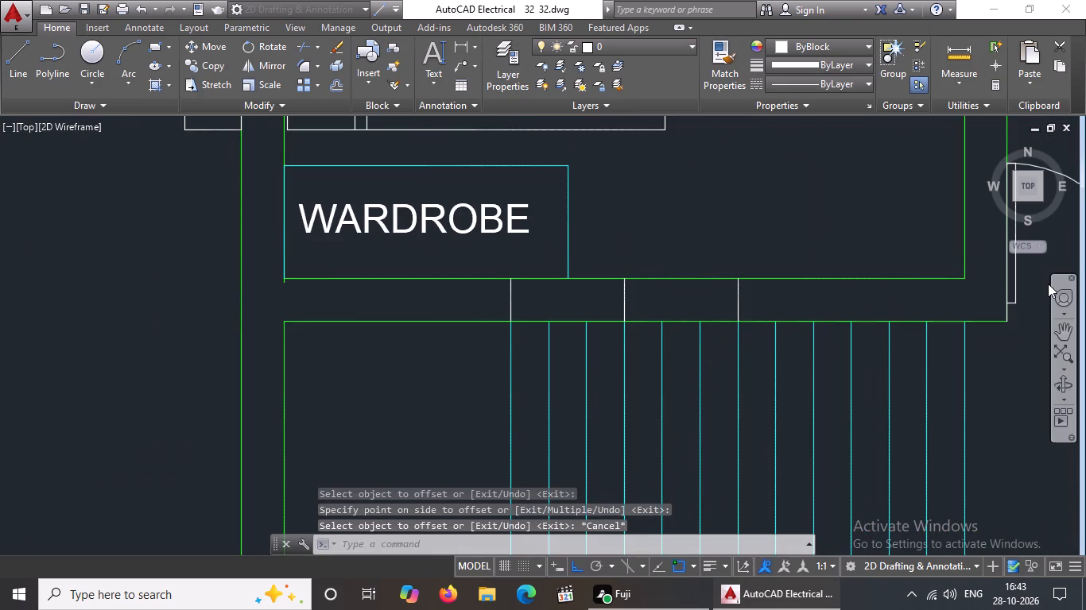
Draw a horizontal line joining the midpoints of the two outer window lines in the staircase wall.
{"action": "key", "text": "l"}
{"action": "key", "text": "Return"}
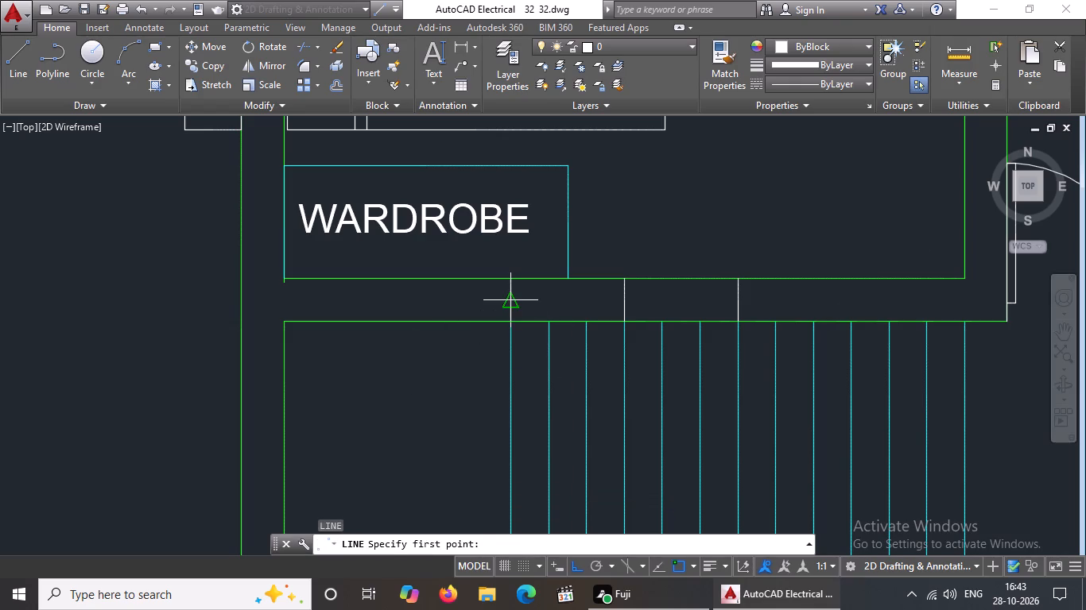
{"action": "left_click", "coordinate": [514, 302]}
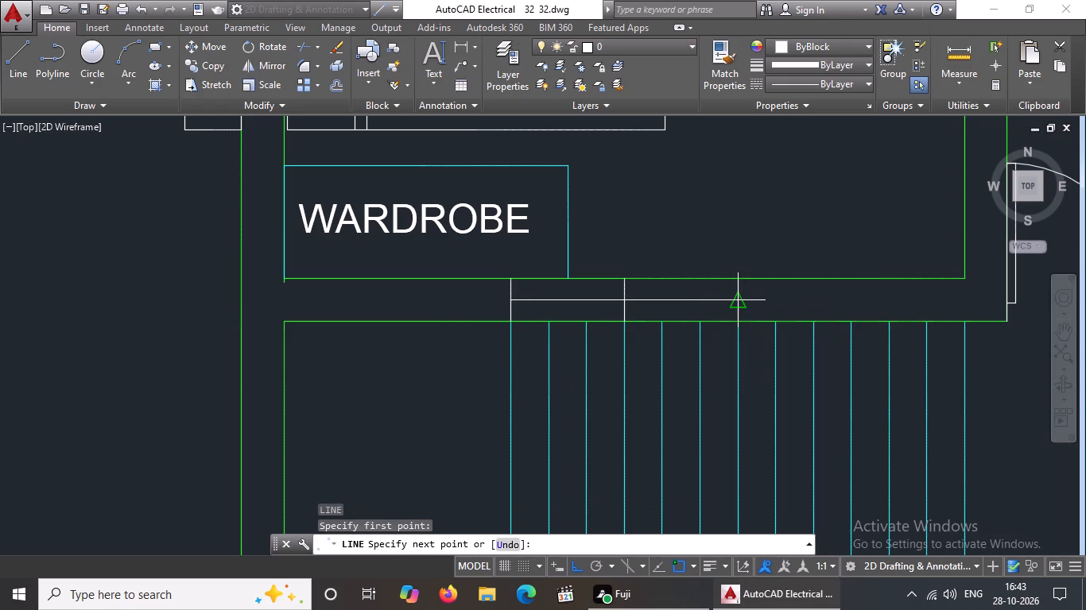
{"action": "left_click_drag", "start_coordinate": [738, 300], "coordinate": [764, 295]}
{"action": "key", "text": "Escape"}
Offset the new window's horizontal centre line by 1" above and below.
{"action": "key", "text": "o"}
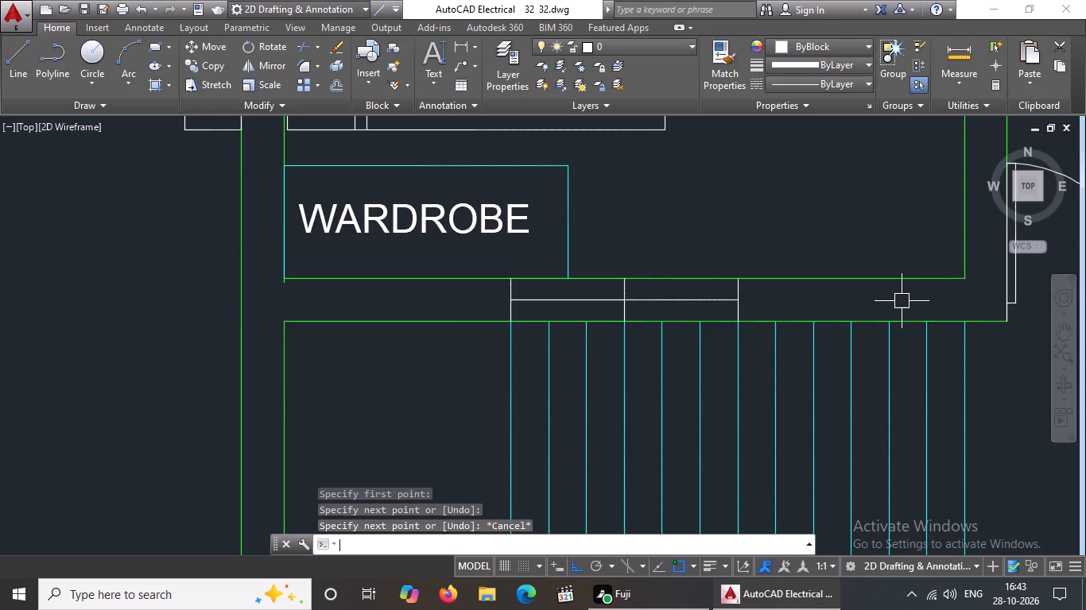
{"action": "key", "text": "Return"}
{"action": "type", "text": "1\""}
{"action": "key", "text": "Return"}
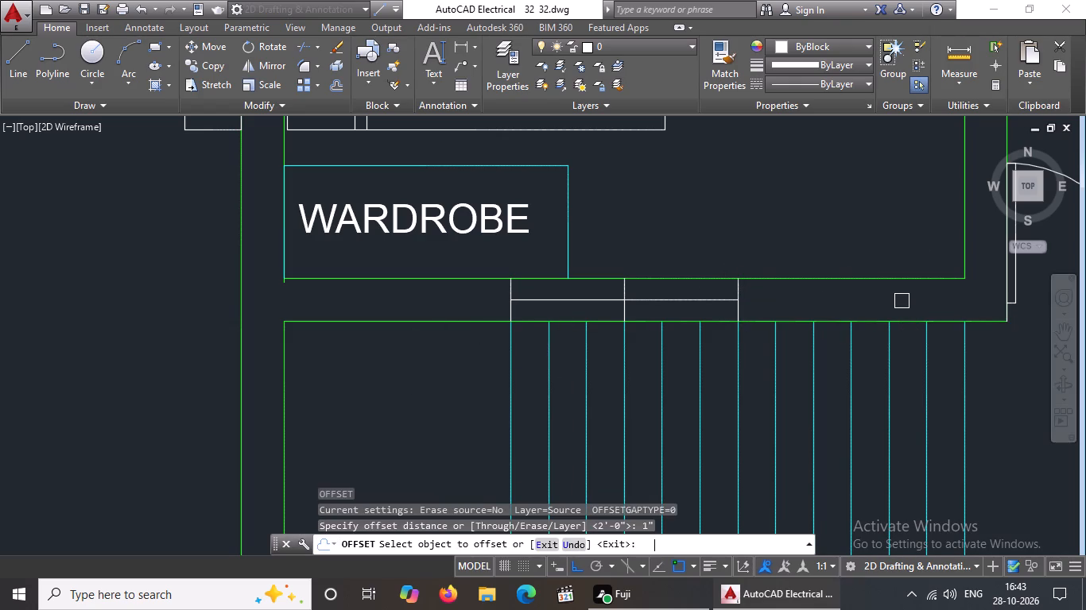
{"action": "left_click", "coordinate": [666, 299]}
{"action": "left_click", "coordinate": [667, 278]}
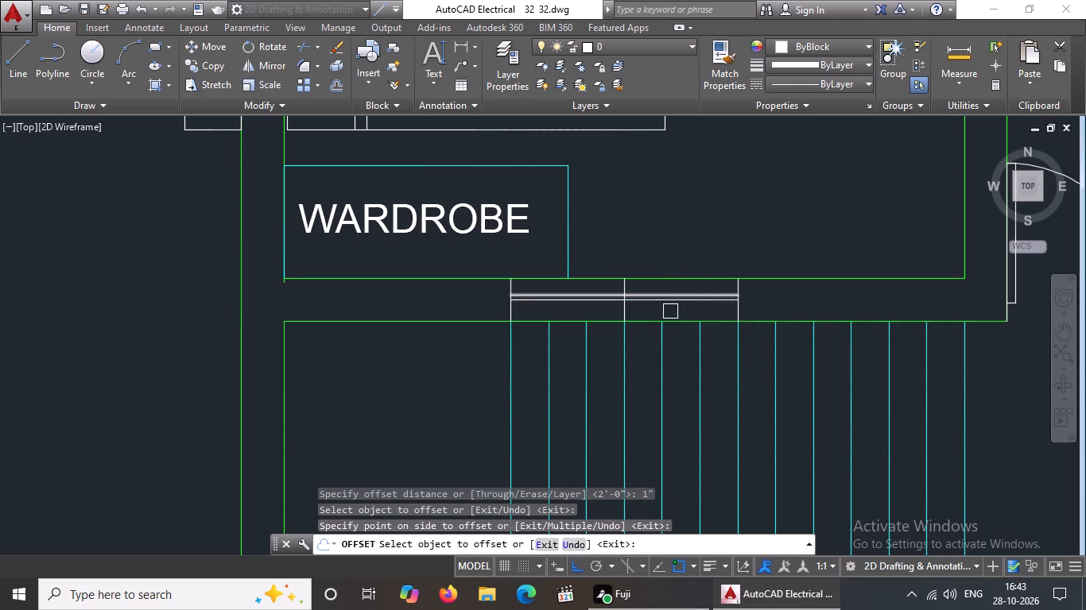
{"action": "left_click", "coordinate": [670, 301]}
{"action": "key", "text": "Escape"}
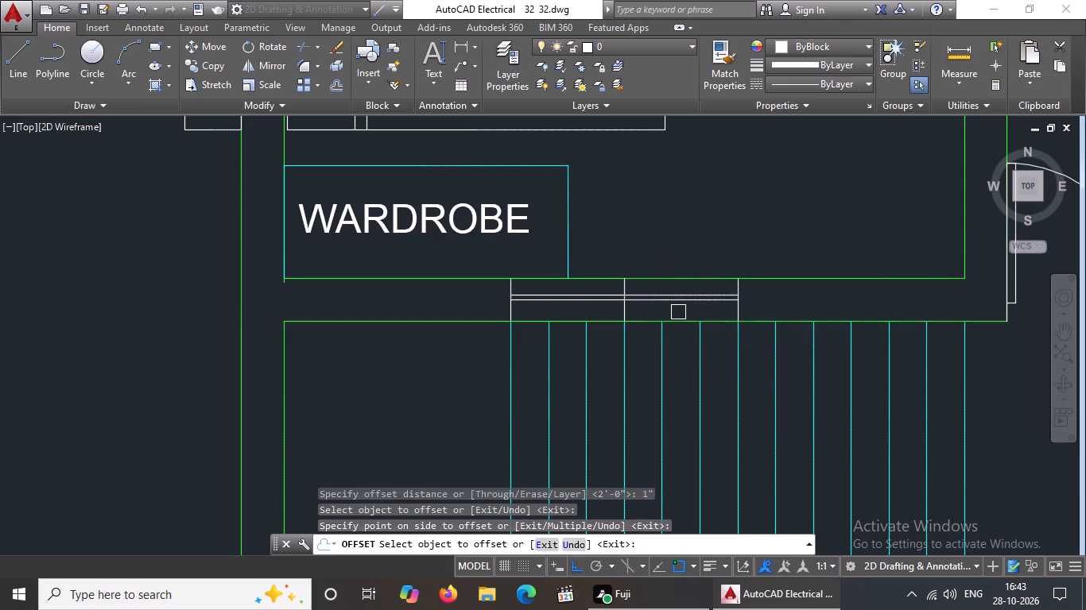
{"action": "left_click", "coordinate": [678, 303]}
{"action": "left_click", "coordinate": [683, 320]}
{"action": "key", "text": "Escape"}
Delete the middle one of the three horizontal lines in the staircase wall window.
{"action": "scroll", "coordinate": [720, 302], "scroll_direction": "up", "scroll_amount": 1}
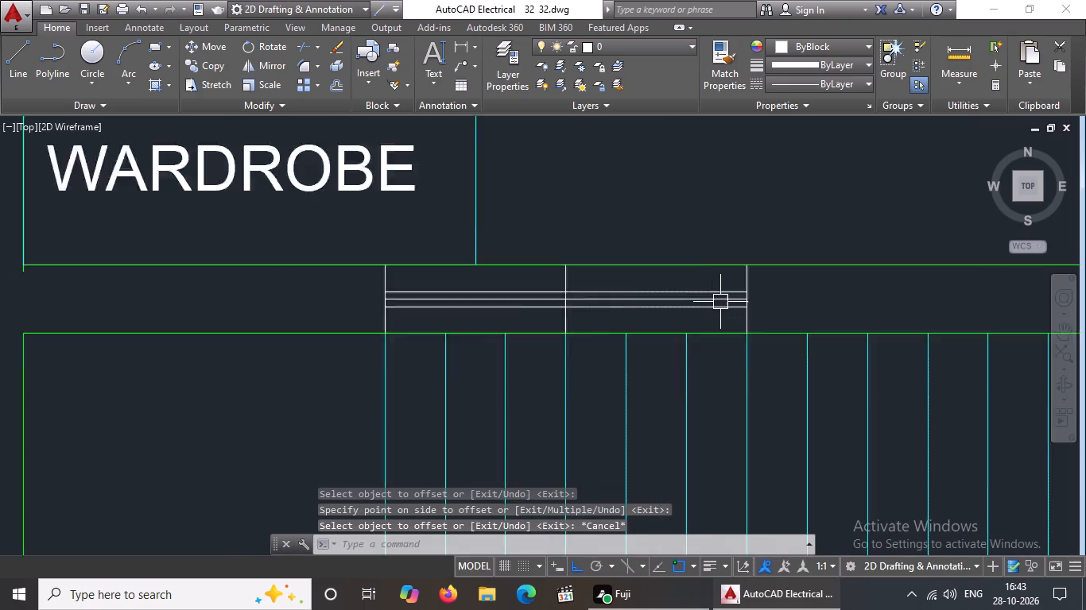
{"action": "scroll", "coordinate": [720, 302], "scroll_direction": "up", "scroll_amount": 1}
{"action": "left_click", "coordinate": [719, 302]}
{"action": "key", "text": "Delete"}
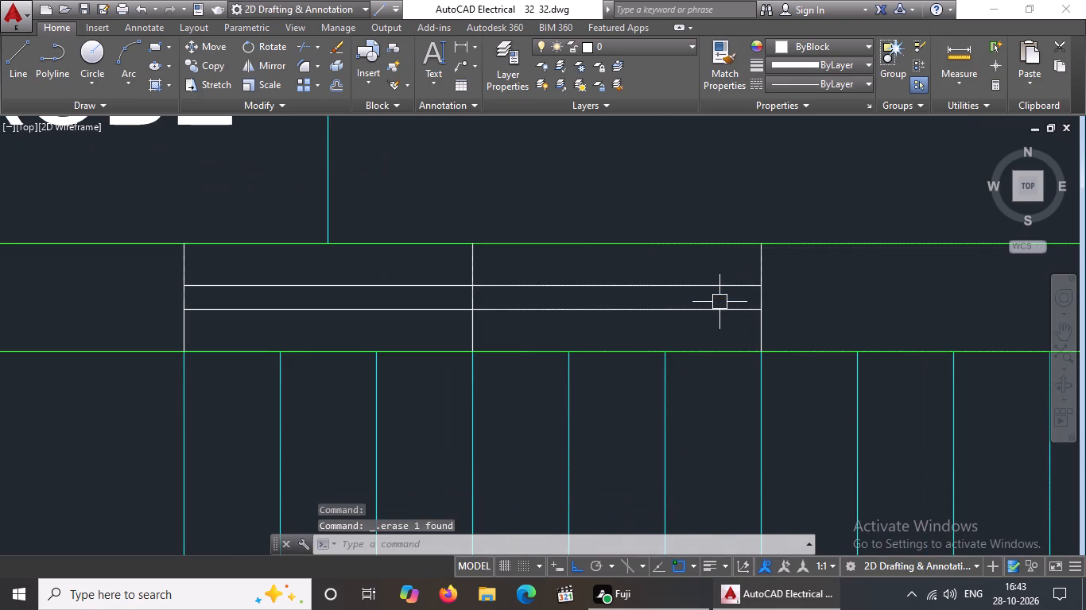
{"action": "scroll", "coordinate": [722, 289], "scroll_direction": "down", "scroll_amount": 3}
{"action": "key", "text": "Escape"}
Offset both end lines of the staircase wall window outward by 2".
{"action": "key", "text": "o"}
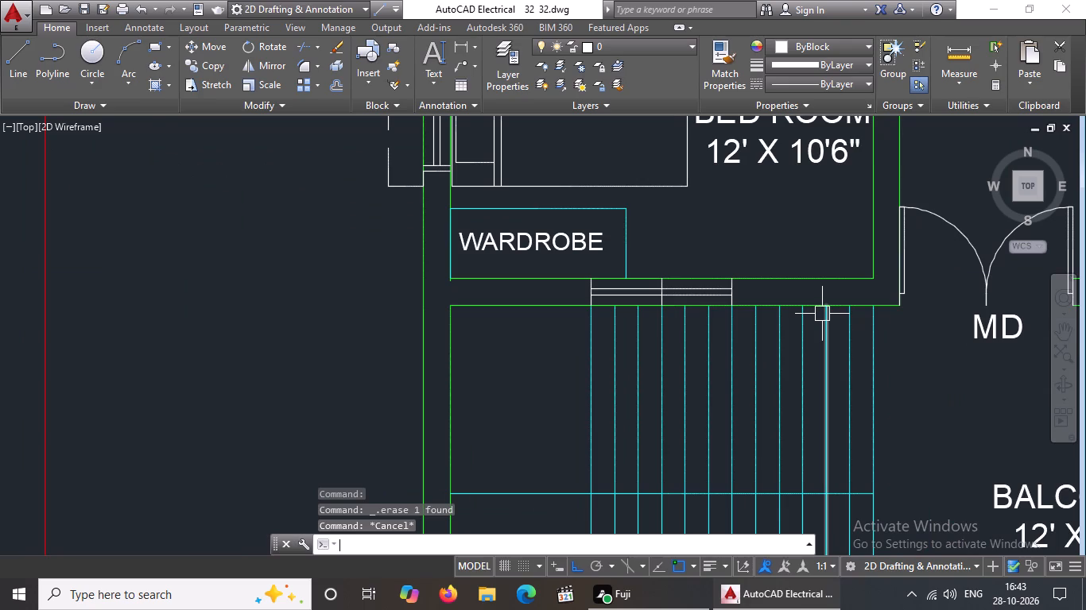
{"action": "key", "text": "Return"}
{"action": "type", "text": "2\""}
{"action": "key", "text": "Return"}
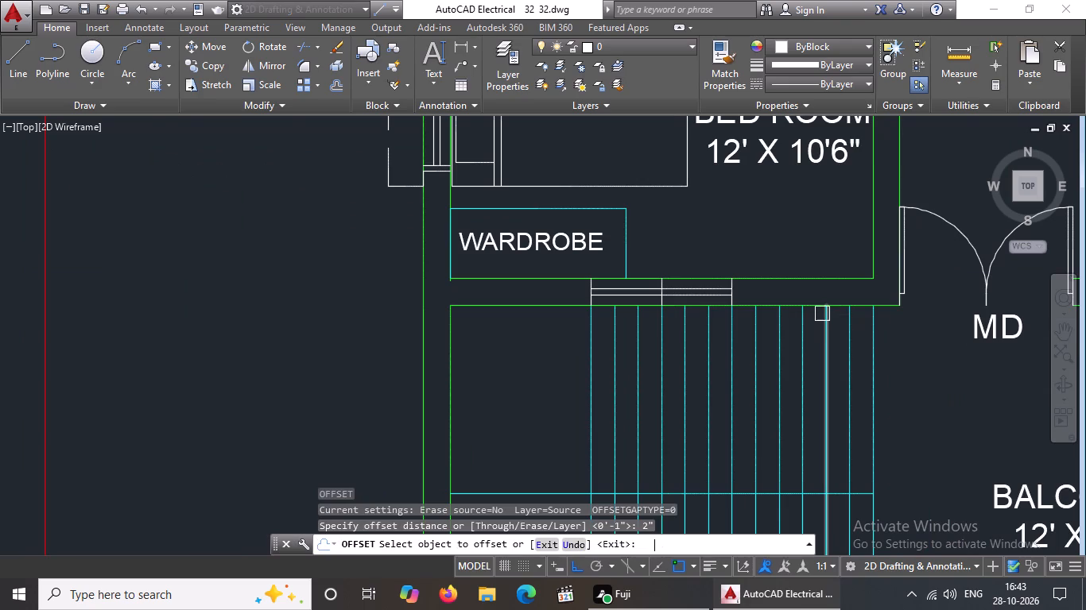
{"action": "scroll", "coordinate": [717, 299], "scroll_direction": "up", "scroll_amount": 2}
{"action": "left_click_drag", "start_coordinate": [755, 296], "coordinate": [773, 291]}
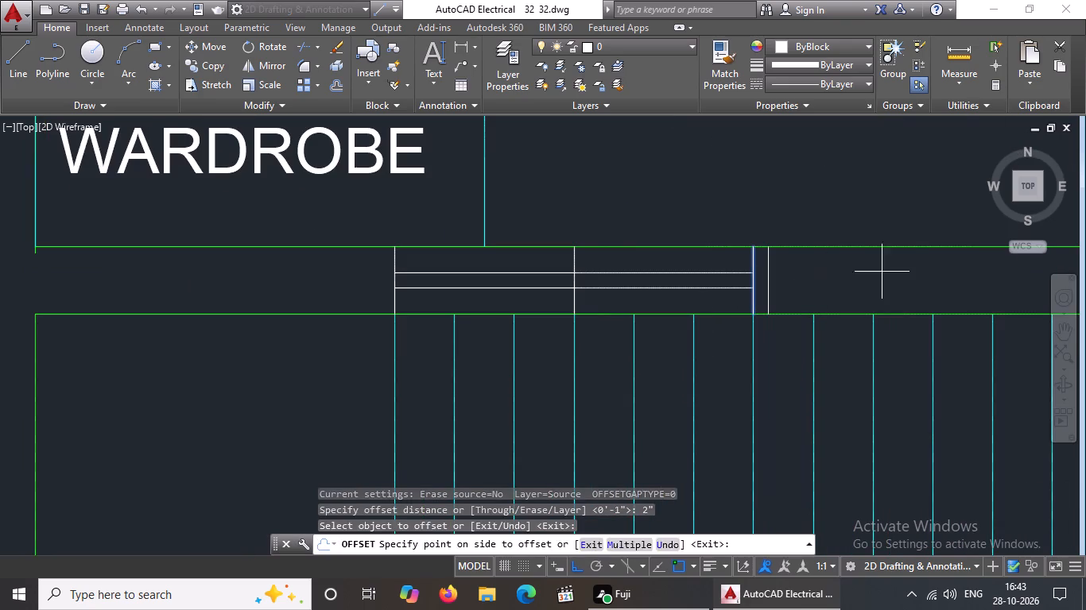
{"action": "left_click", "coordinate": [883, 272]}
{"action": "left_click", "coordinate": [398, 299]}
{"action": "left_click", "coordinate": [270, 295]}
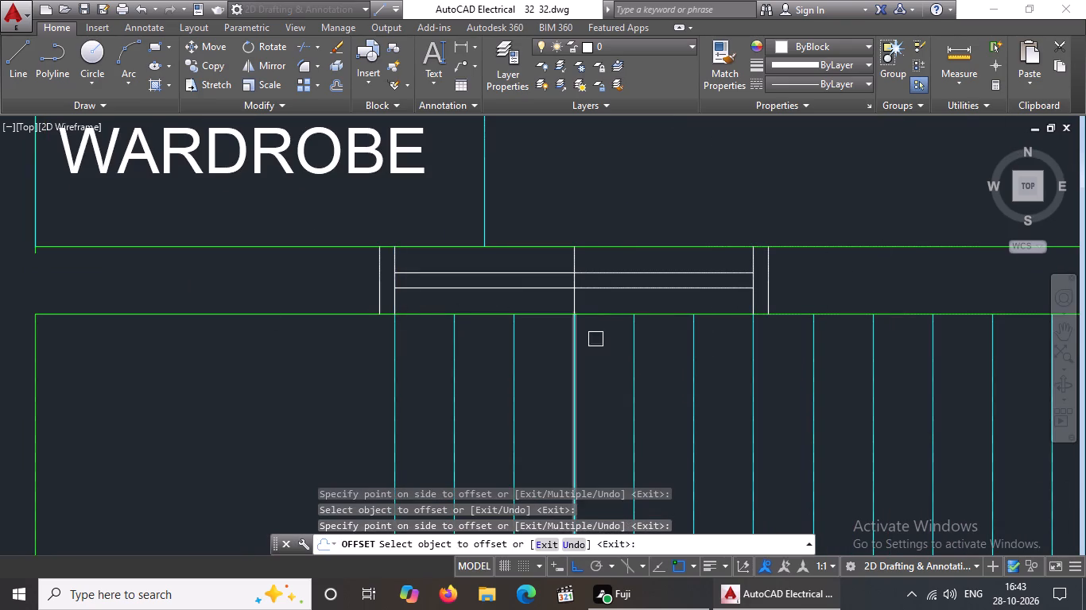
{"action": "scroll", "coordinate": [834, 282], "scroll_direction": "down", "scroll_amount": 3}
{"action": "key", "text": "Escape"}
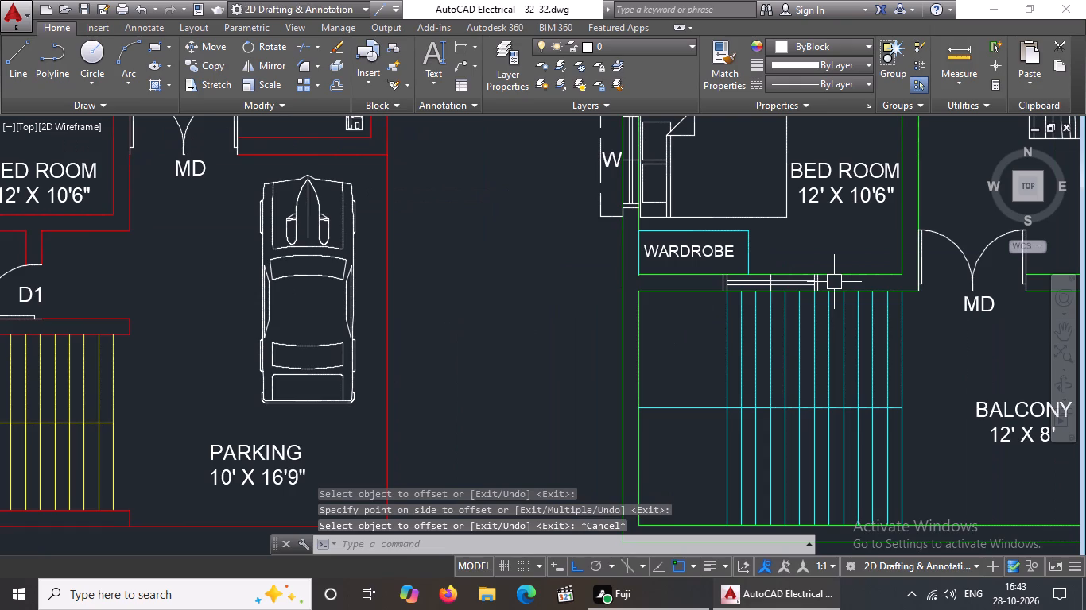
Draw the window projection's left edge from the left frame's lower corner, running 5" left along the wall and 1' down.
{"action": "key", "text": "l"}
{"action": "key", "text": "Return"}
{"action": "scroll", "coordinate": [776, 328], "scroll_direction": "up", "scroll_amount": 3}
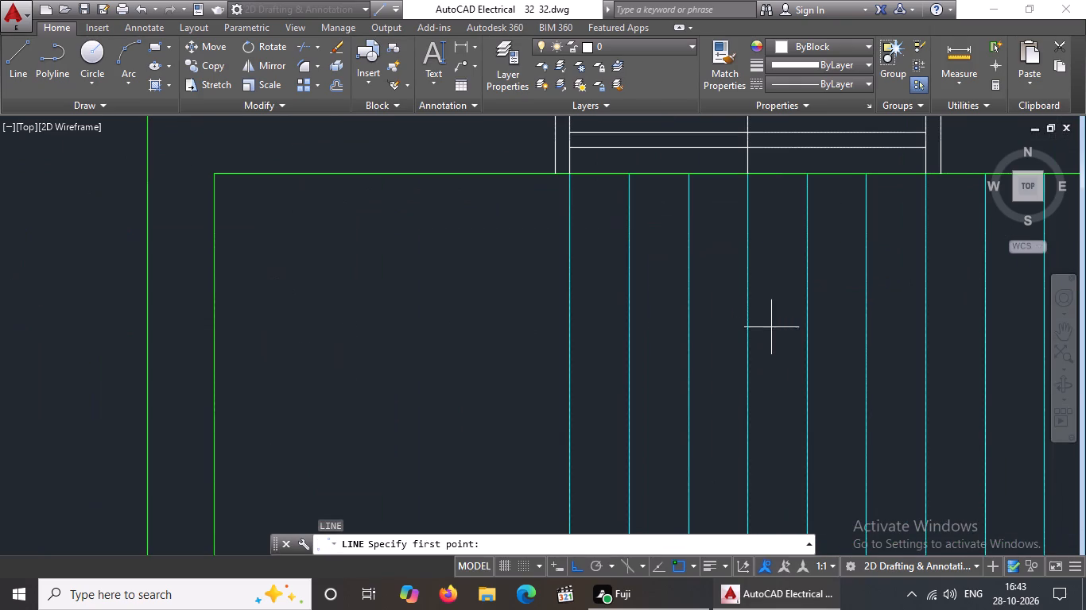
{"action": "left_click", "coordinate": [553, 177]}
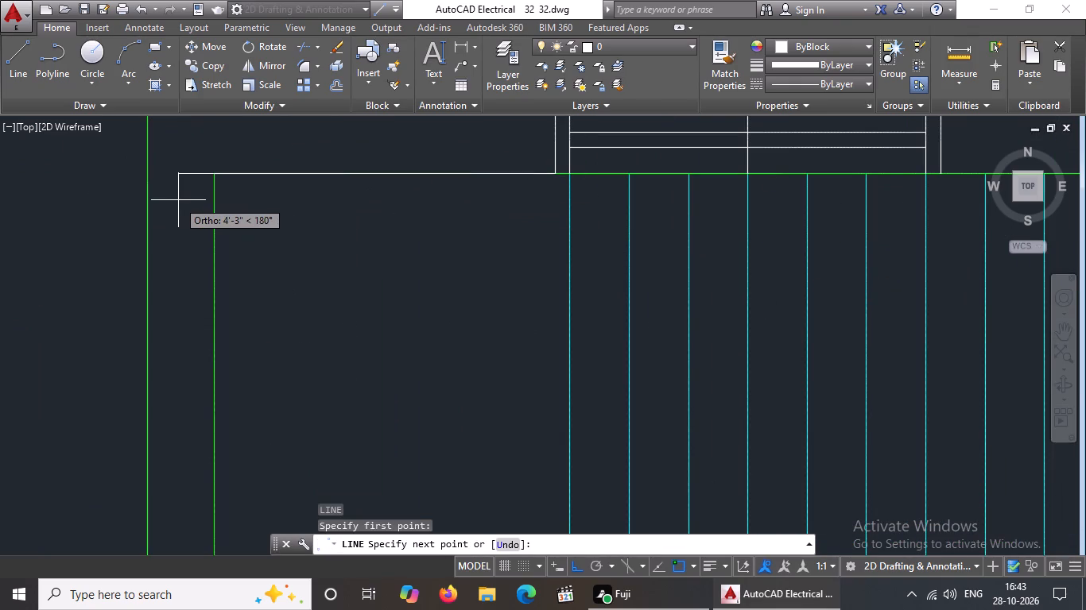
{"action": "type", "text": "5\""}
{"action": "key", "text": "Return"}
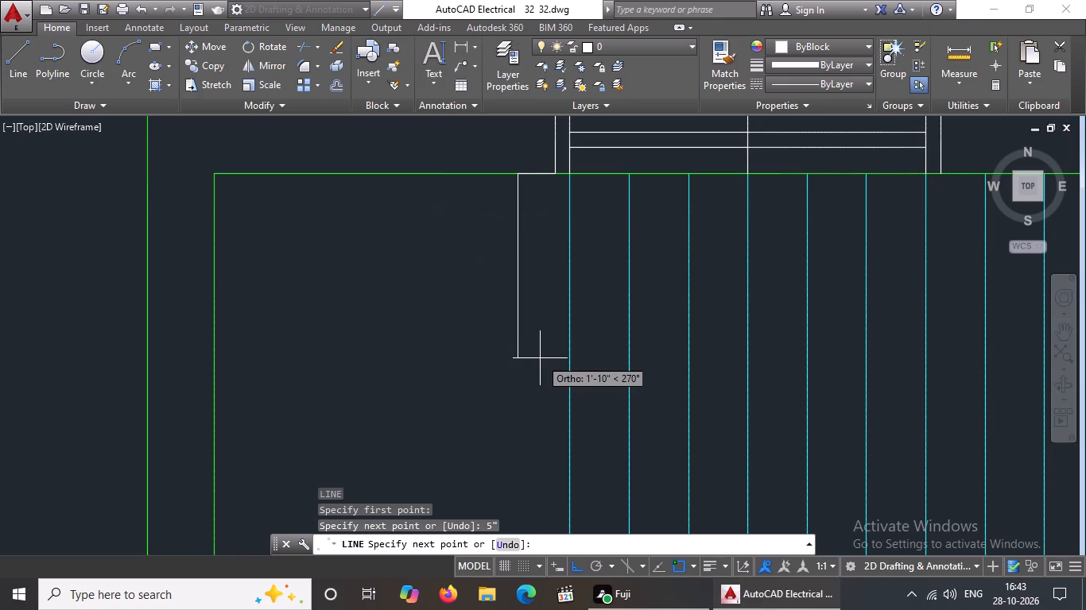
{"action": "type", "text": "1'"}
{"action": "key", "text": "Return"}
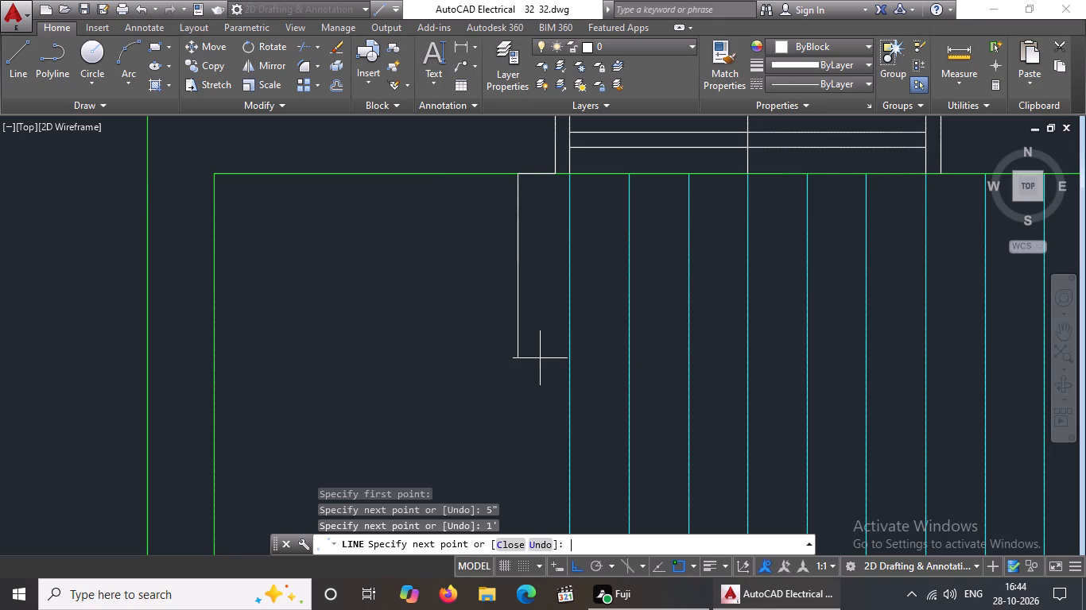
{"action": "key", "text": "Return"}
Draw the projection's right edge from the right frame's lower corner, 5" right and 1' down, and join it to the left edge's lower end.
{"action": "scroll", "coordinate": [543, 354], "scroll_direction": "down", "scroll_amount": 3}
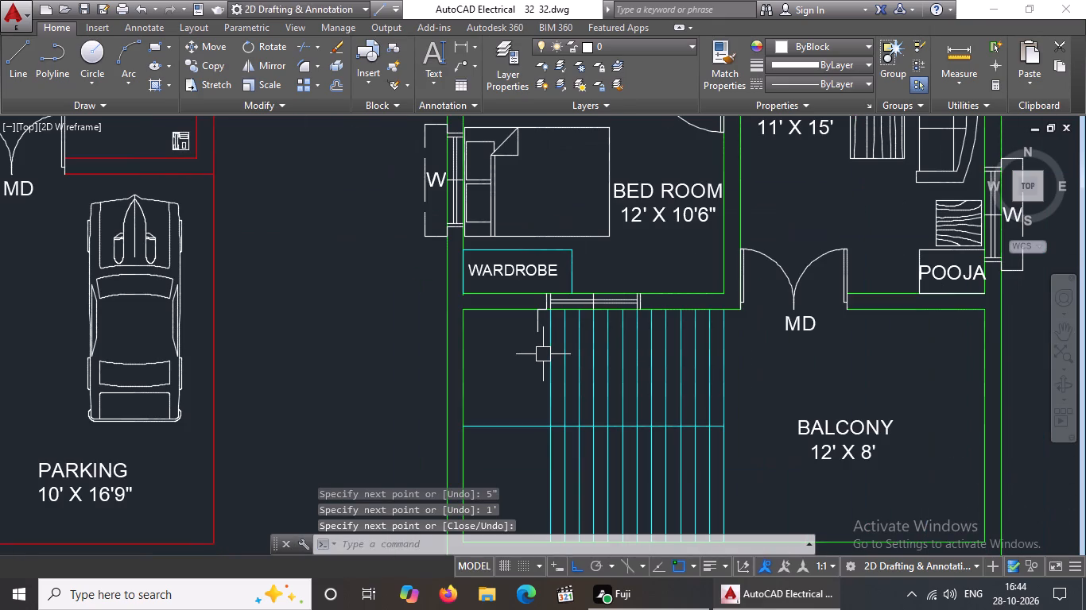
{"action": "key", "text": "l"}
{"action": "key", "text": "Return"}
{"action": "scroll", "coordinate": [666, 301], "scroll_direction": "up", "scroll_amount": 3}
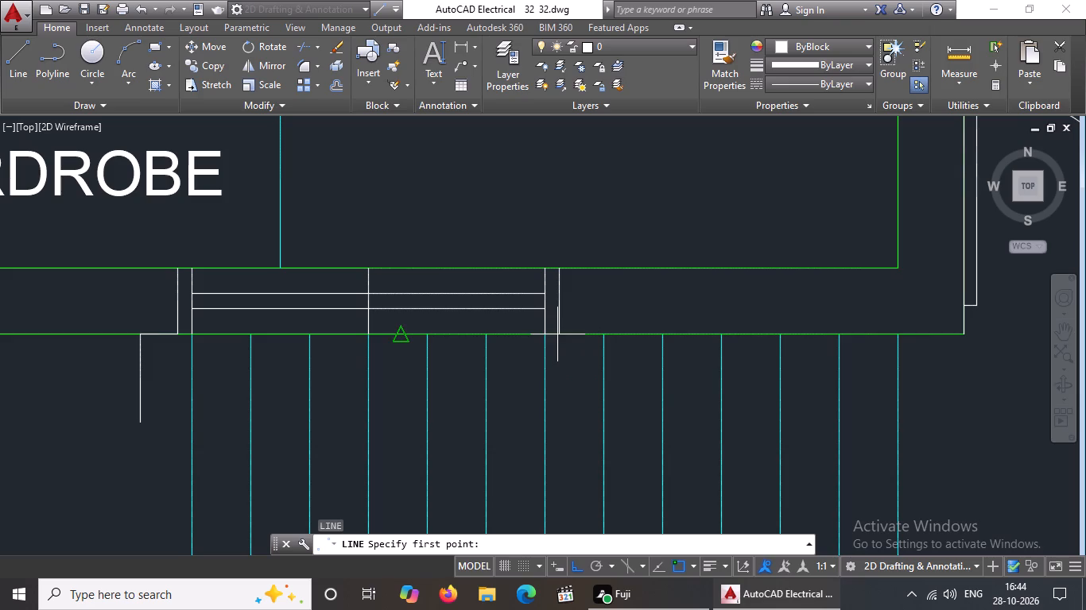
{"action": "left_click_drag", "start_coordinate": [558, 334], "coordinate": [580, 330]}
{"action": "key", "text": "5"}
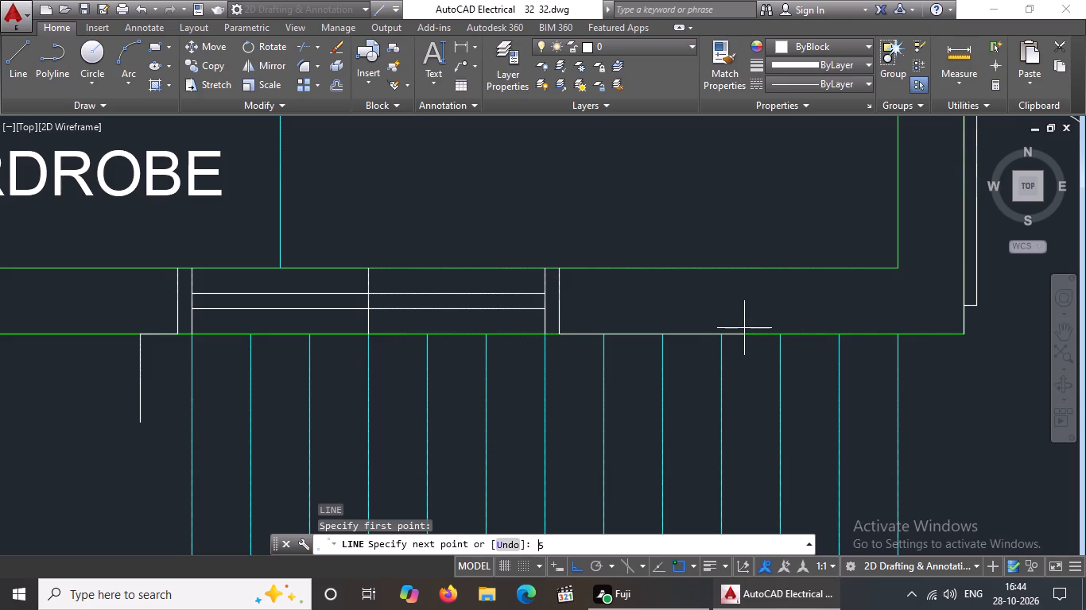
{"action": "key", "text": "shift+quotedbl"}
{"action": "key", "text": "Return"}
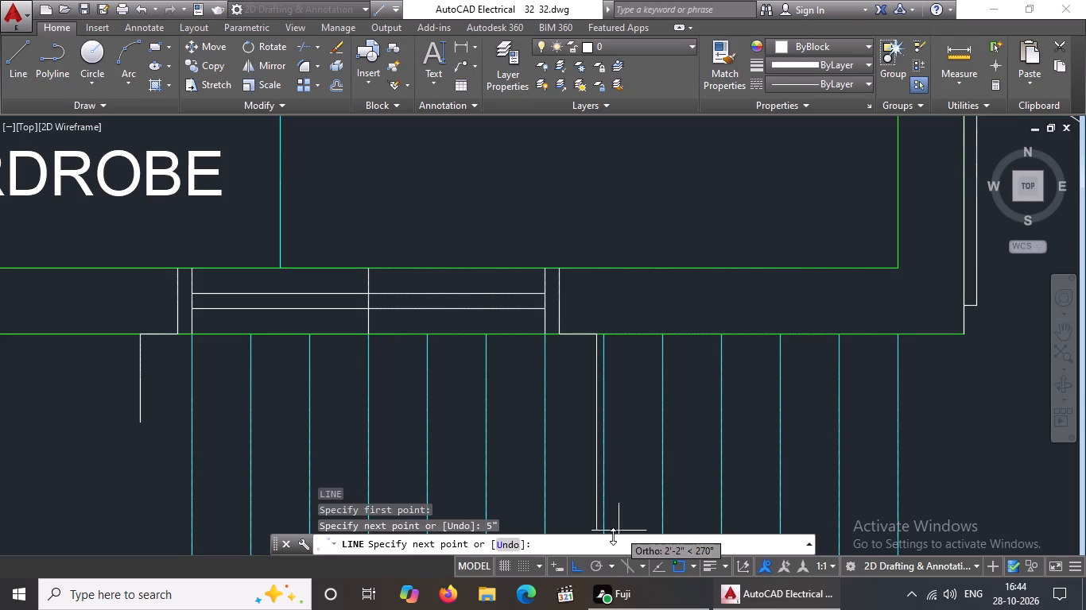
{"action": "type", "text": "1'"}
{"action": "key", "text": "Return"}
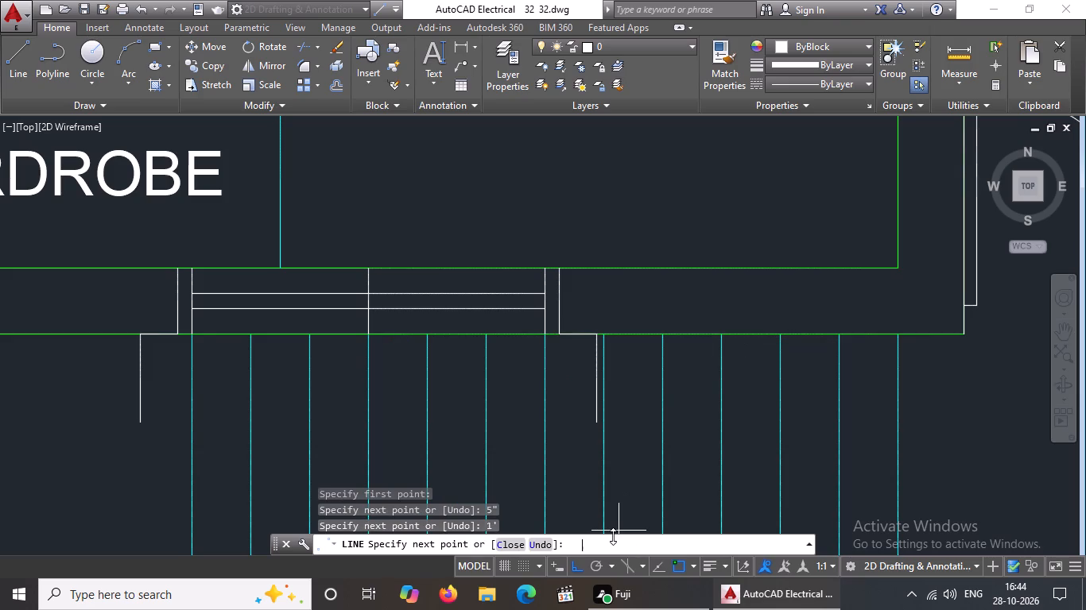
{"action": "left_click", "coordinate": [137, 419]}
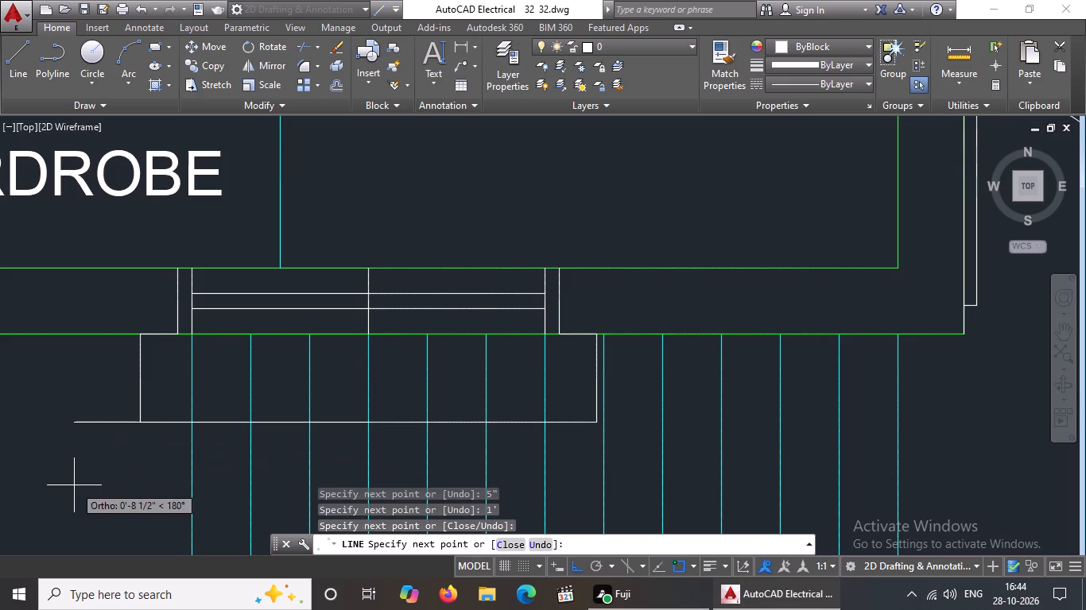
Set the linetype of the staircase wall window's five projection lines to the dashed ACAD_ISO02W100.
{"action": "key", "text": "Escape"}
{"action": "scroll", "coordinate": [130, 483], "scroll_direction": "down", "scroll_amount": 2}
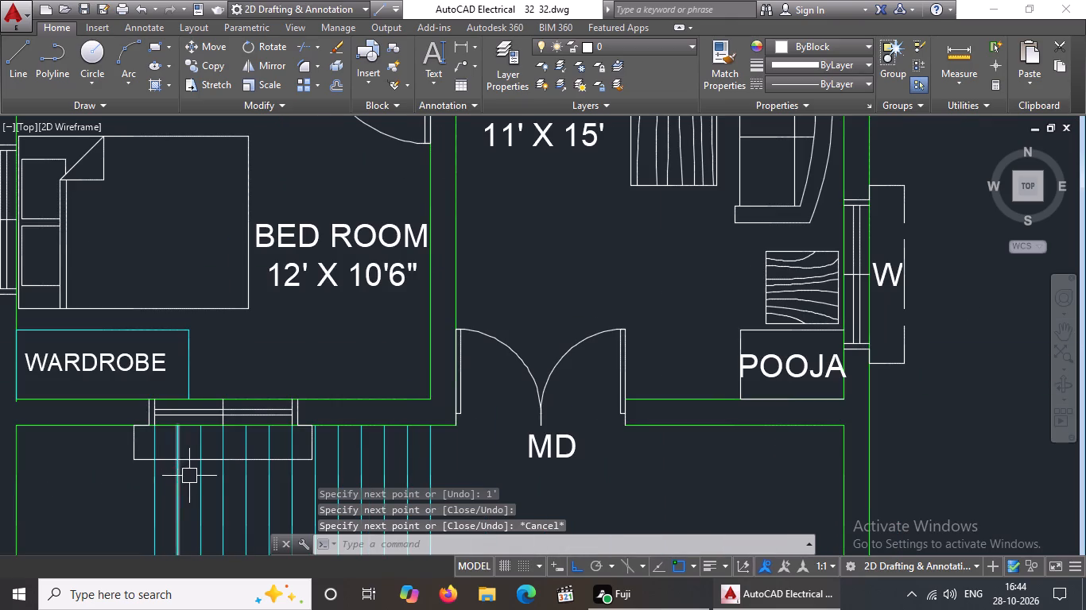
{"action": "scroll", "coordinate": [138, 485], "scroll_direction": "down", "scroll_amount": 2}
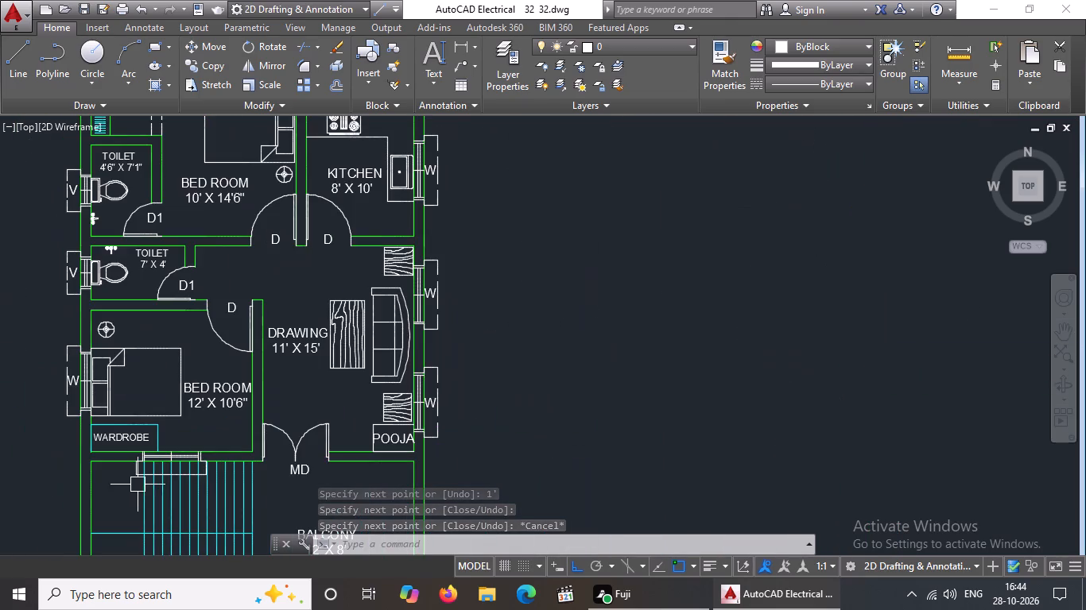
{"action": "scroll", "coordinate": [128, 485], "scroll_direction": "up", "scroll_amount": 4}
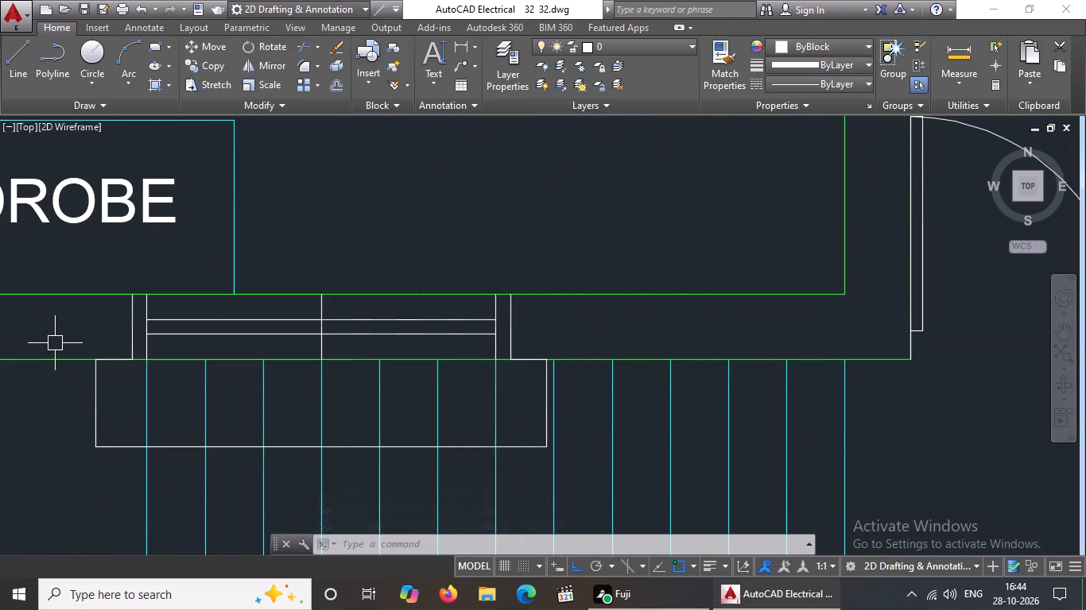
{"action": "left_click", "coordinate": [55, 343]}
{"action": "left_click", "coordinate": [592, 472]}
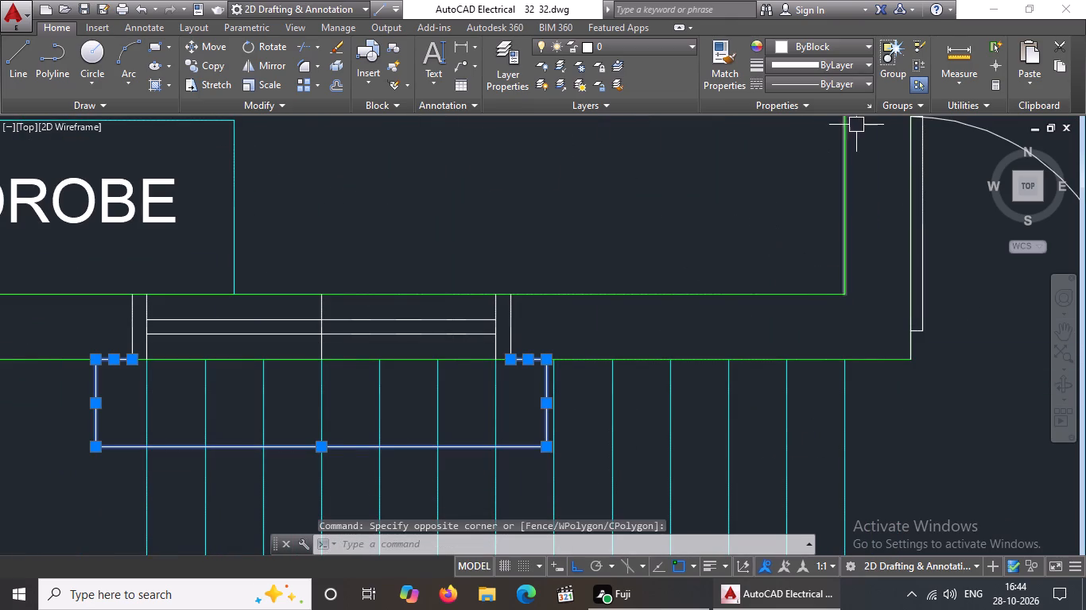
{"action": "left_click", "coordinate": [849, 83]}
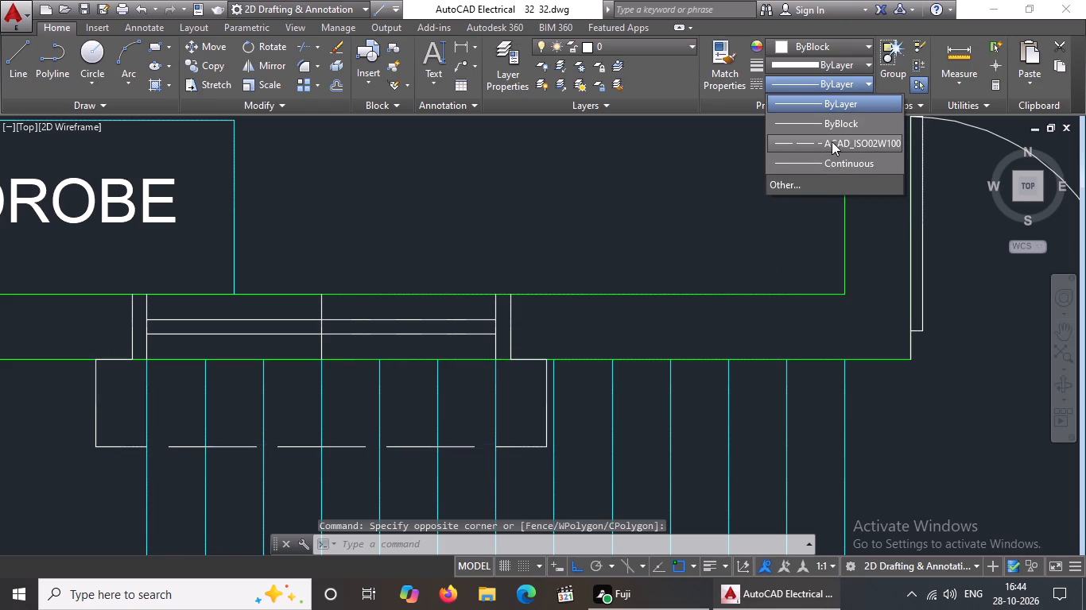
{"action": "left_click", "coordinate": [832, 141]}
Set the linetype scale of the staircase wall window's projection lines to 2.
{"action": "right_click", "coordinate": [582, 440]}
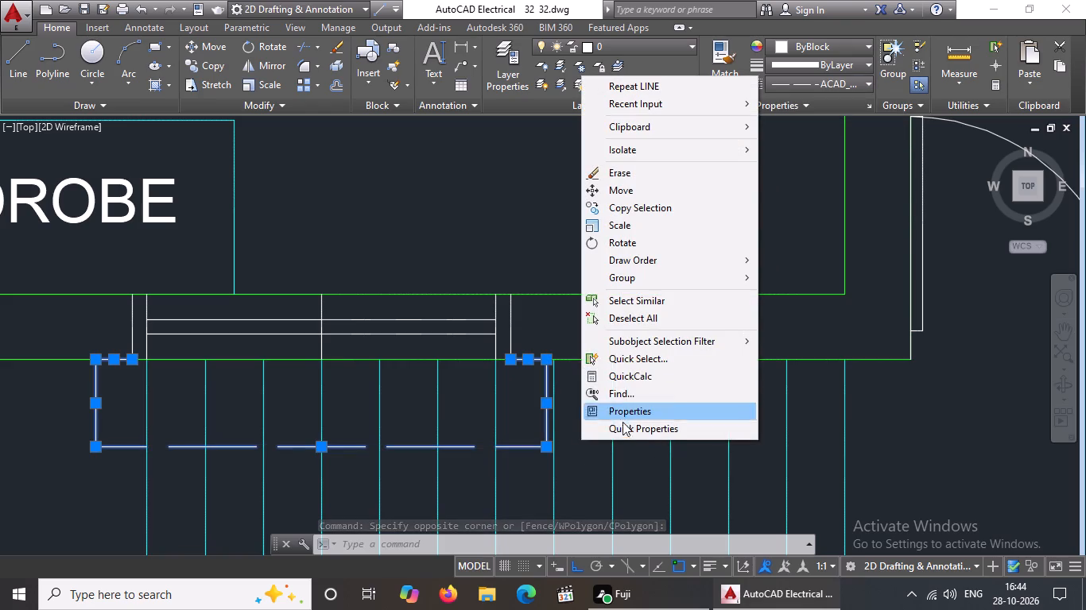
{"action": "left_click", "coordinate": [631, 405]}
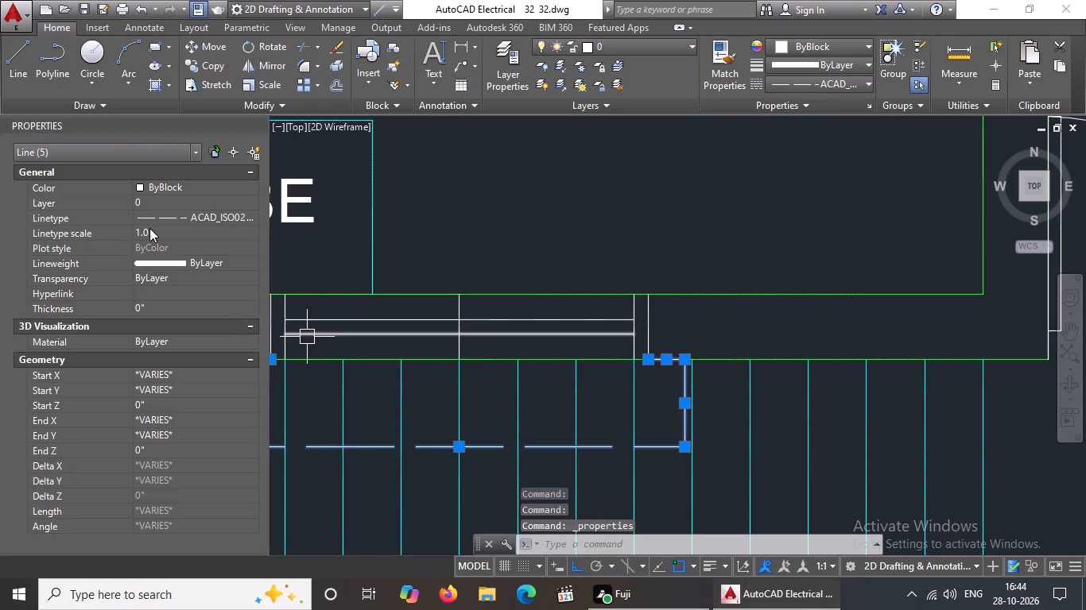
{"action": "left_click", "coordinate": [151, 226]}
{"action": "key", "text": "BackSpace"}
{"action": "key", "text": "BackSpace"}
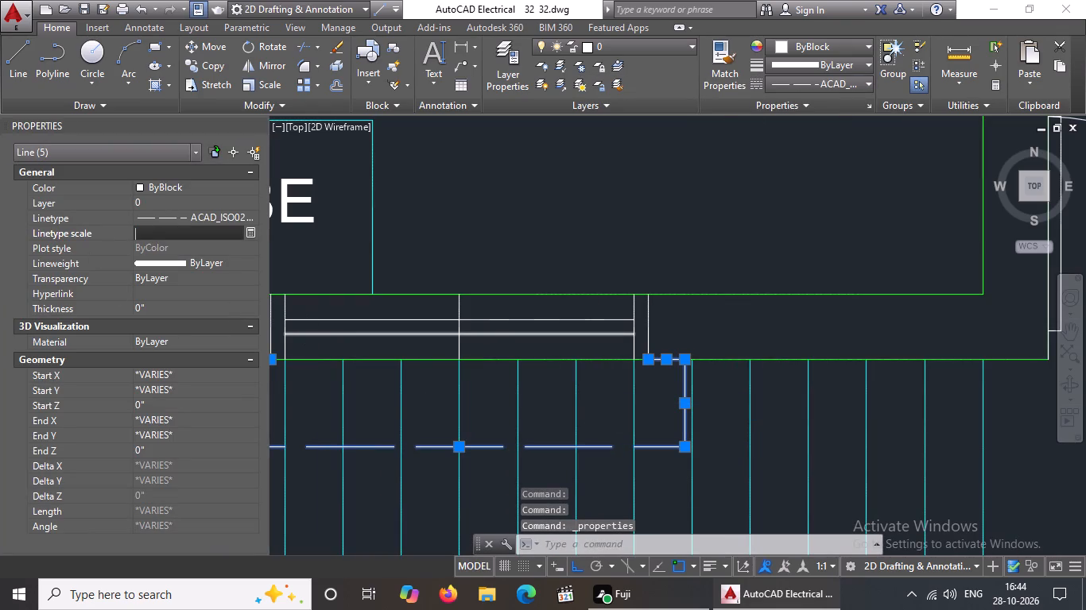
{"action": "key", "text": "2"}
{"action": "key", "text": "Return"}
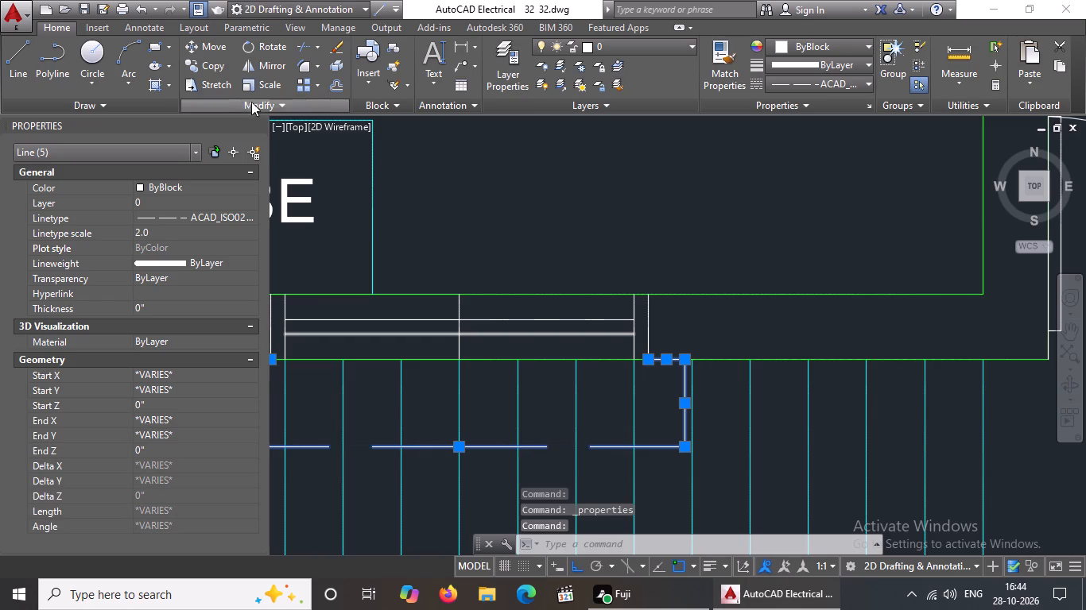
{"action": "left_click", "coordinate": [257, 124]}
{"action": "scroll", "coordinate": [316, 382], "scroll_direction": "down", "scroll_amount": 2}
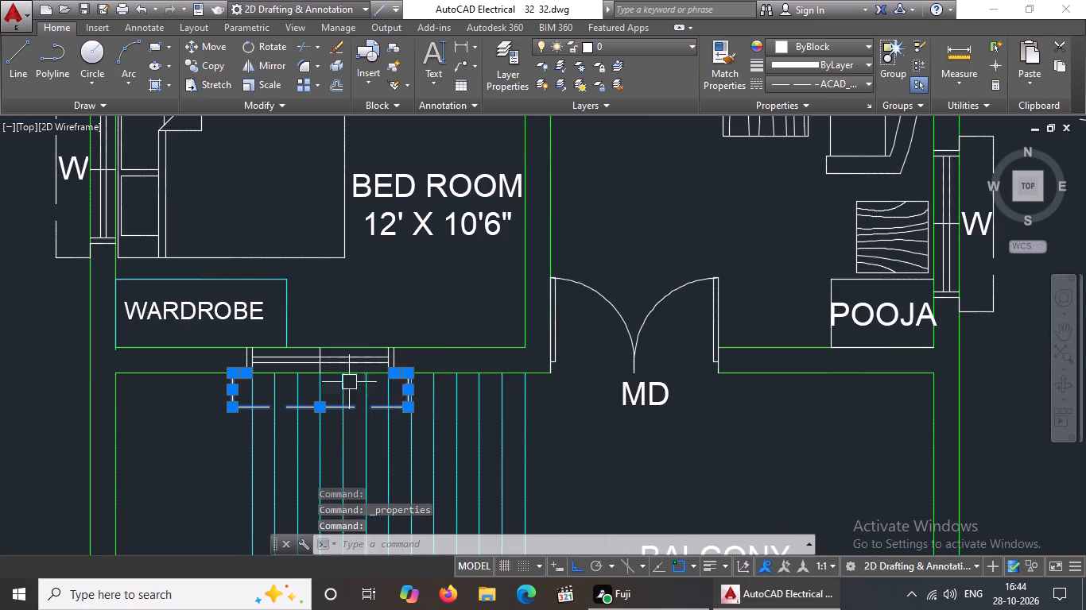
{"action": "key", "text": "Escape"}
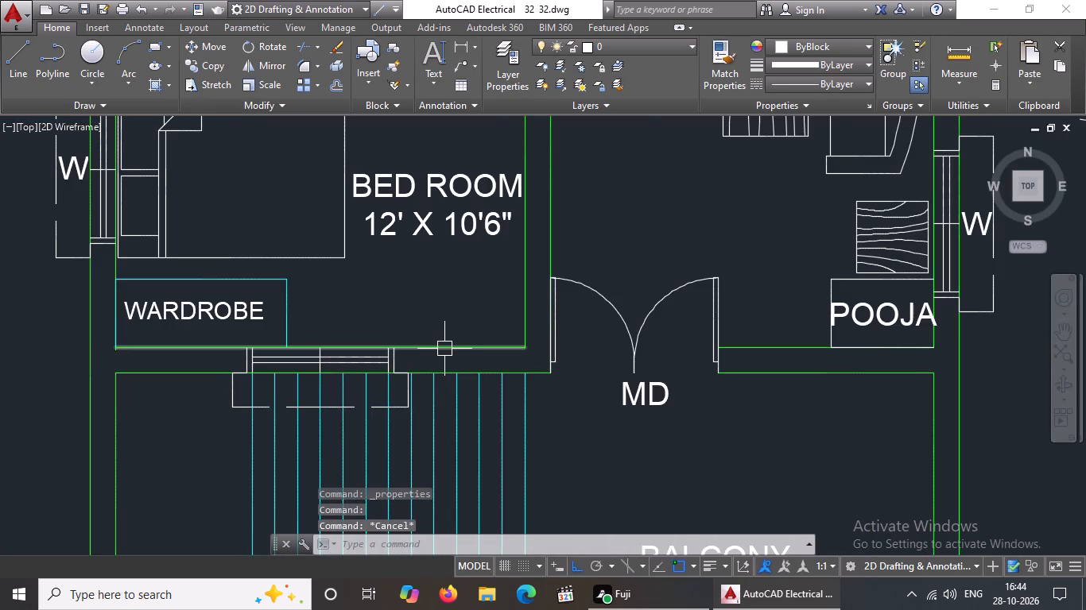
Copy the W label from the lower bedroom's left window into the staircase wall window's projection, with Ortho off.
{"action": "left_click", "coordinate": [72, 166]}
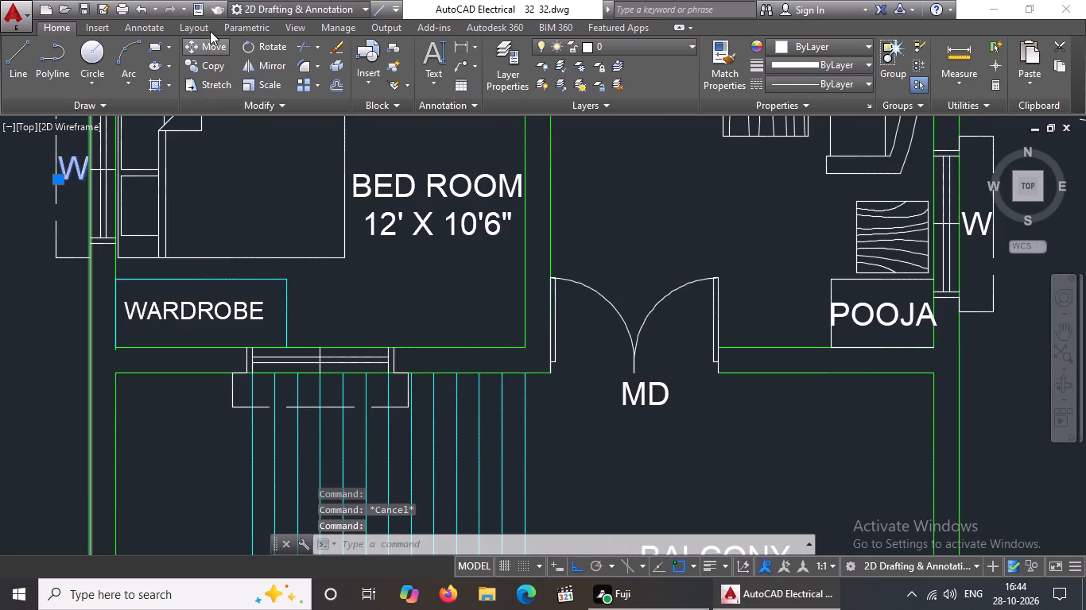
{"action": "left_click", "coordinate": [208, 61]}
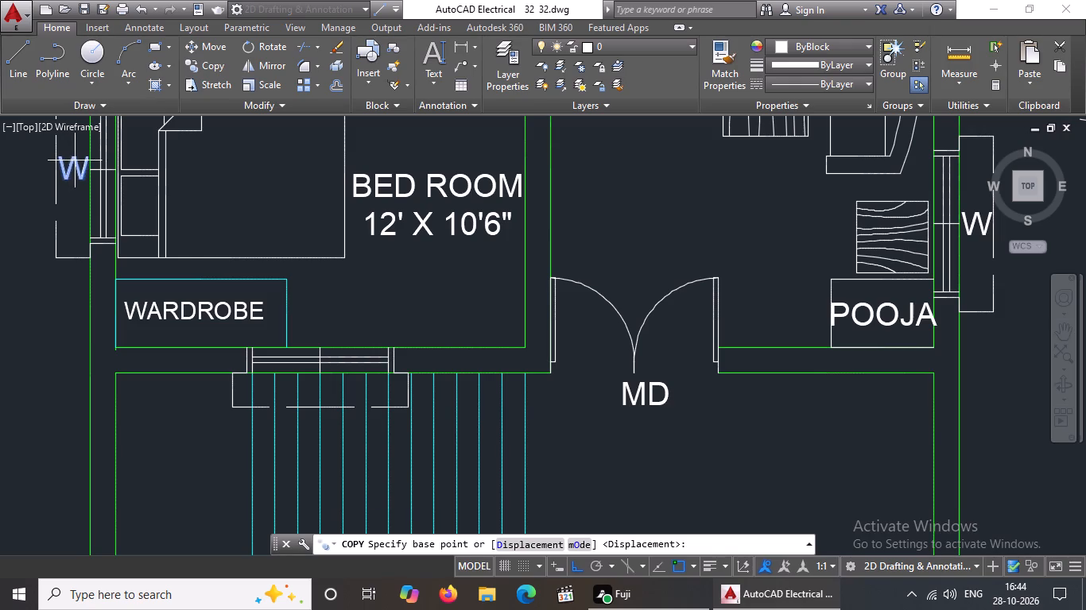
{"action": "left_click", "coordinate": [75, 160]}
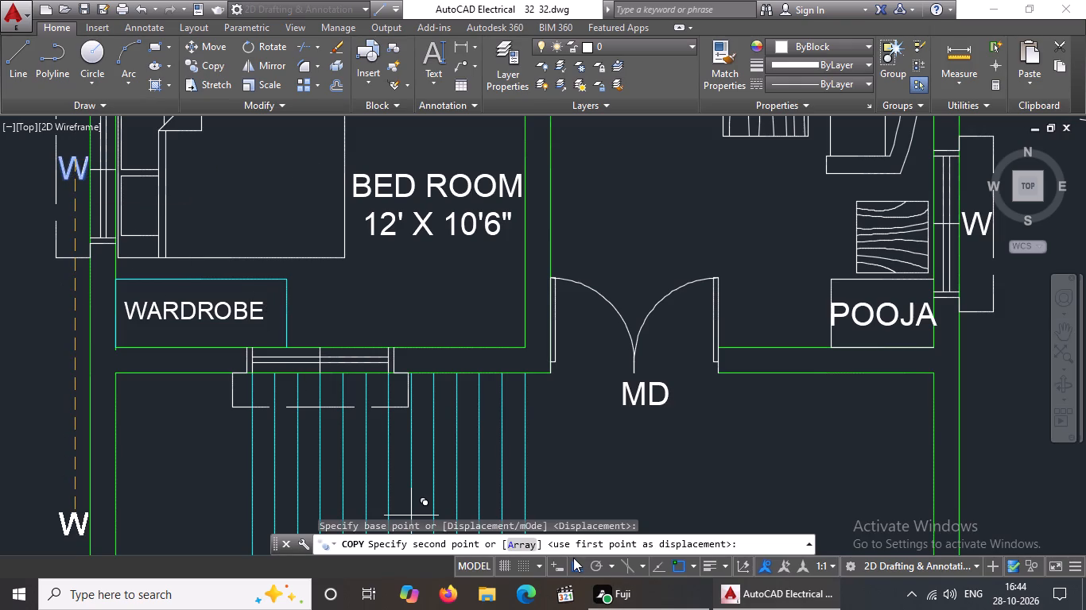
{"action": "left_click", "coordinate": [576, 565]}
{"action": "scroll", "coordinate": [335, 400], "scroll_direction": "up", "scroll_amount": 1}
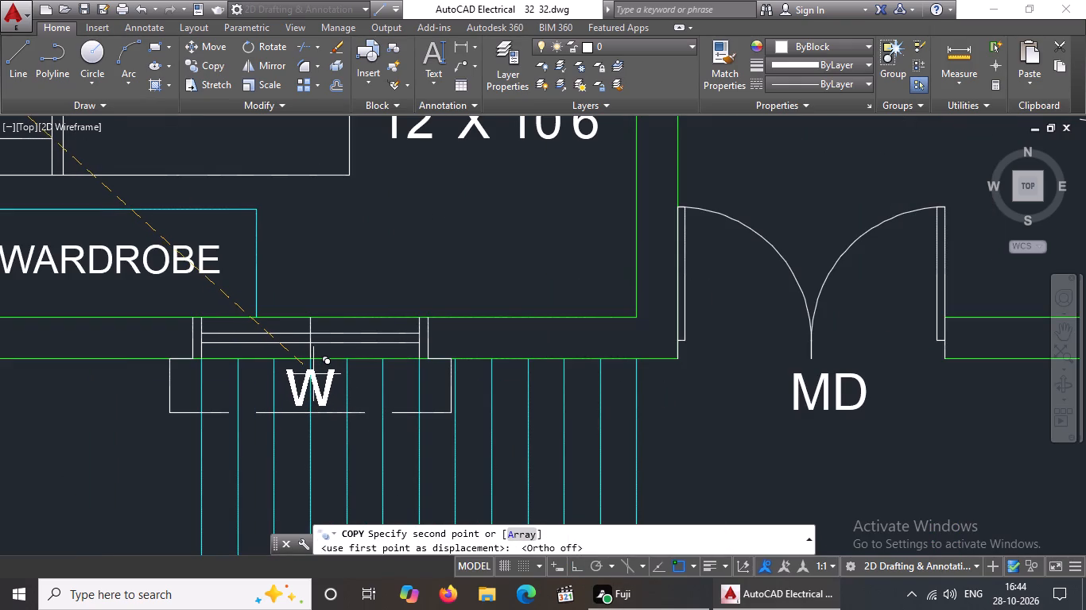
{"action": "left_click", "coordinate": [313, 374]}
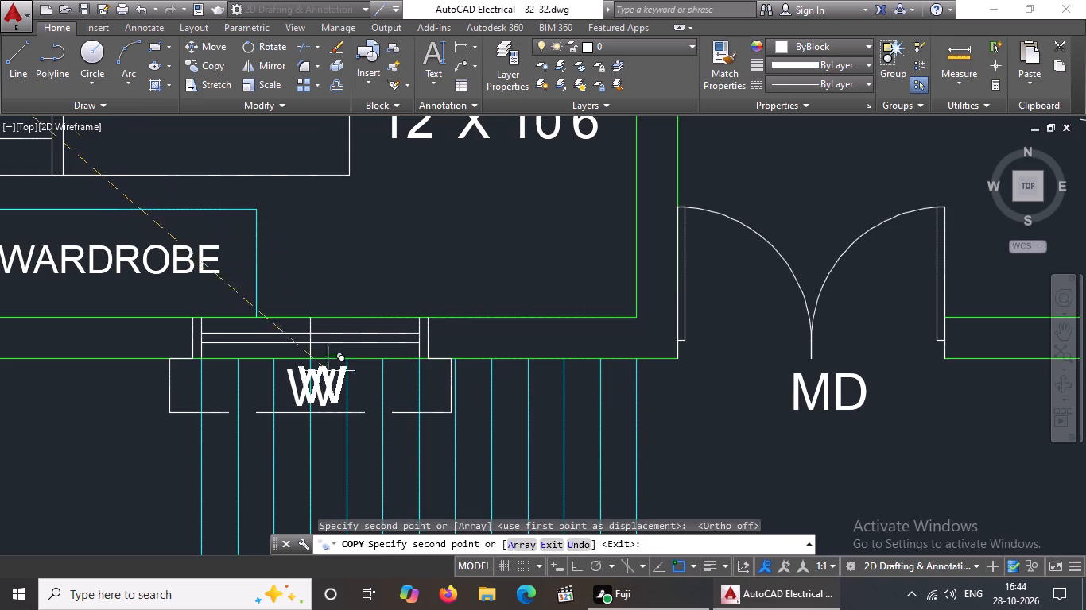
{"action": "key", "text": "Escape"}
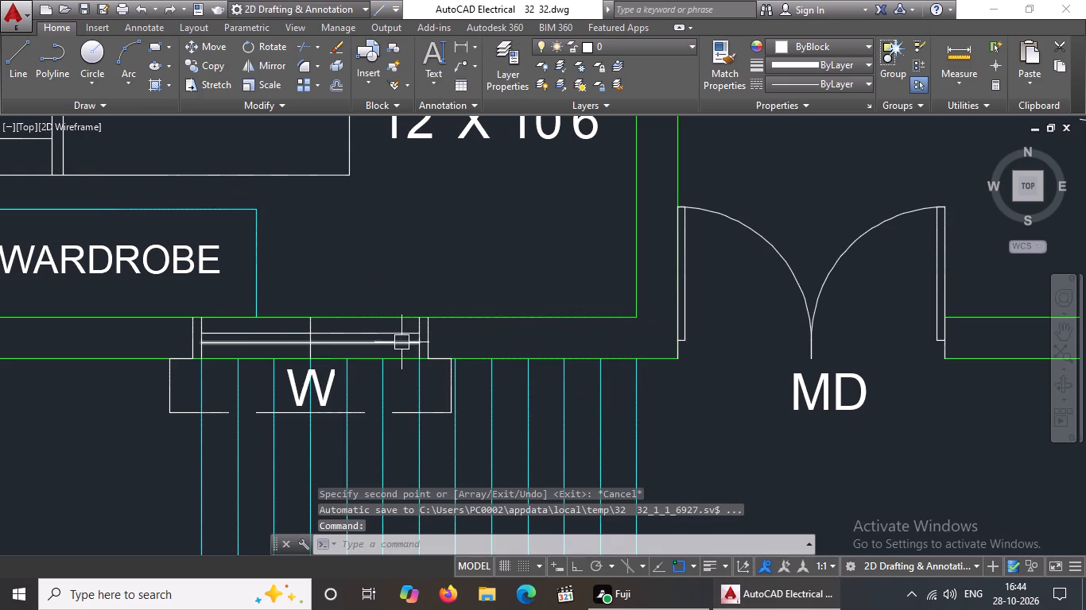
Change the staircase wall window's vertical lines to cyan: both right frame lines, the centre line and both left frame lines.
{"action": "scroll", "coordinate": [439, 339], "scroll_direction": "down", "scroll_amount": 2}
{"action": "scroll", "coordinate": [436, 339], "scroll_direction": "up", "scroll_amount": 3}
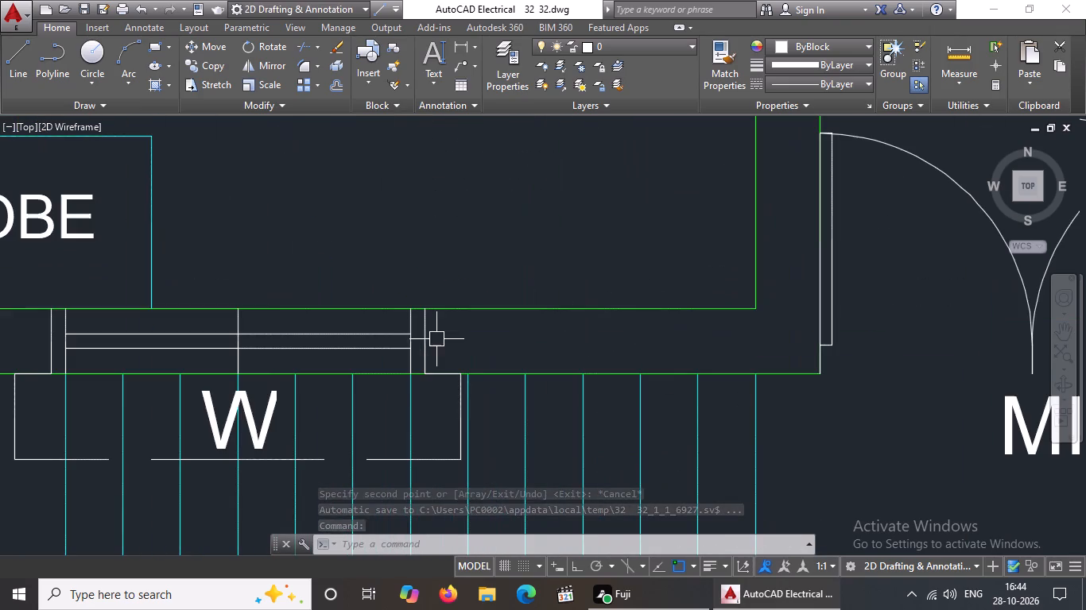
{"action": "left_click", "coordinate": [397, 287]}
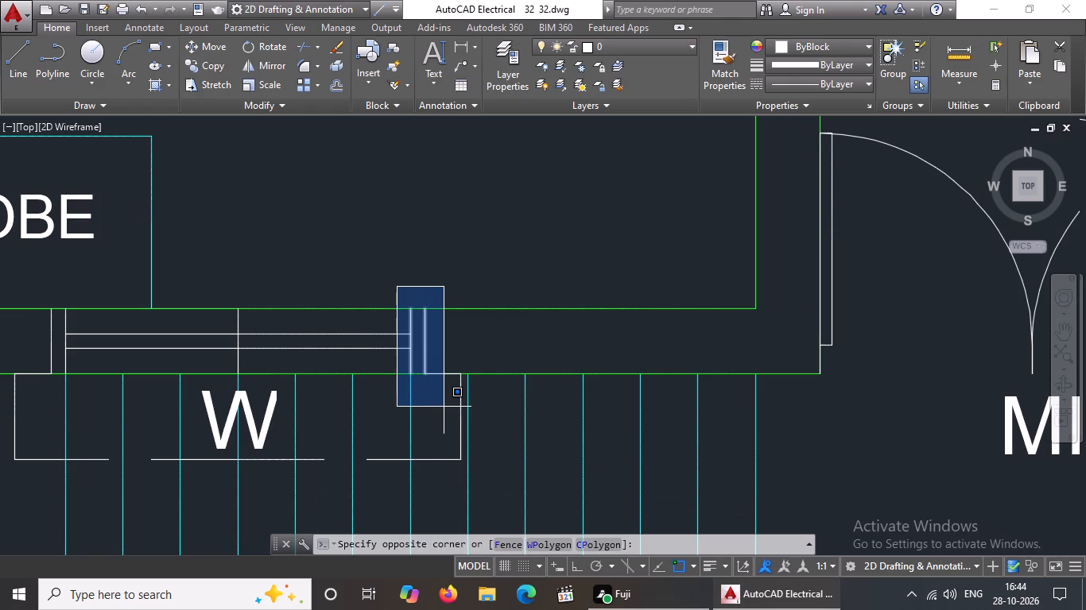
{"action": "left_click", "coordinate": [444, 406]}
{"action": "left_click", "coordinate": [782, 44]}
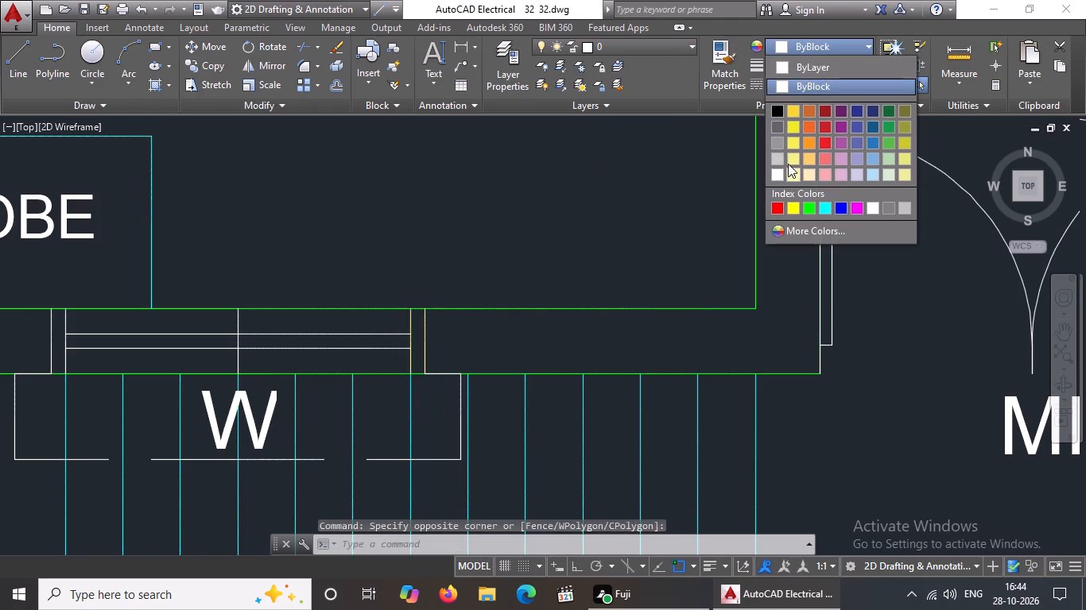
{"action": "left_click", "coordinate": [824, 206]}
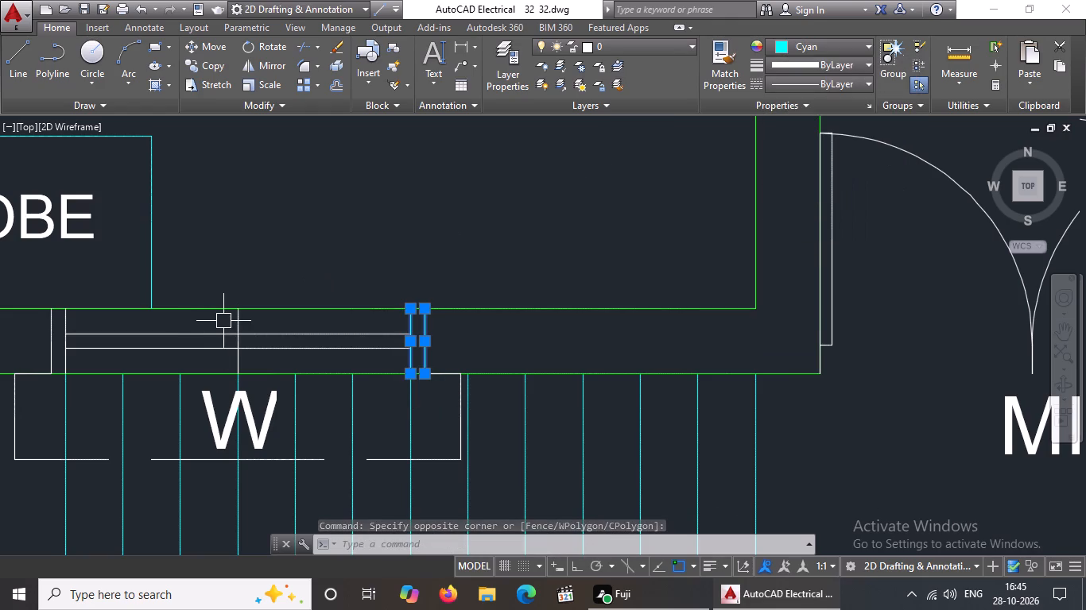
{"action": "left_click", "coordinate": [215, 285]}
{"action": "left_click_drag", "start_coordinate": [265, 386], "coordinate": [270, 376]}
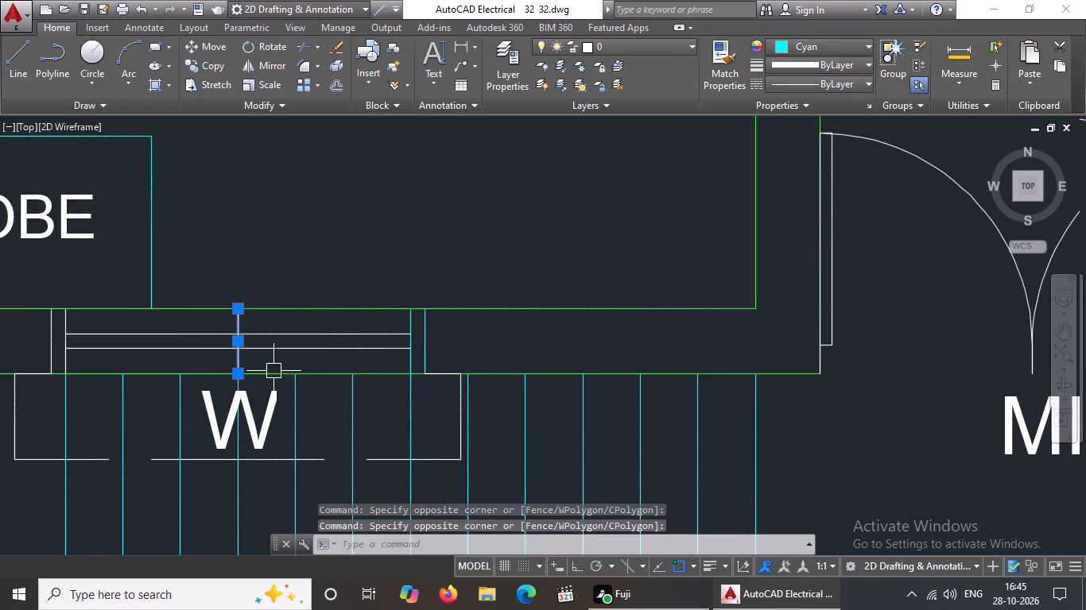
{"action": "left_click", "coordinate": [799, 39]}
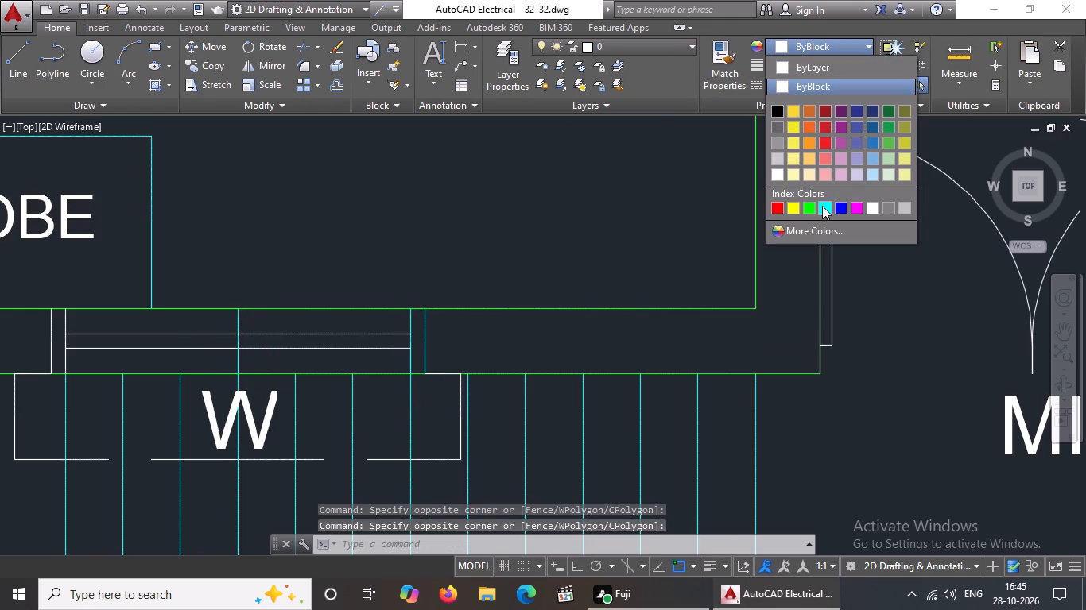
{"action": "left_click", "coordinate": [825, 207]}
{"action": "key", "text": "Escape"}
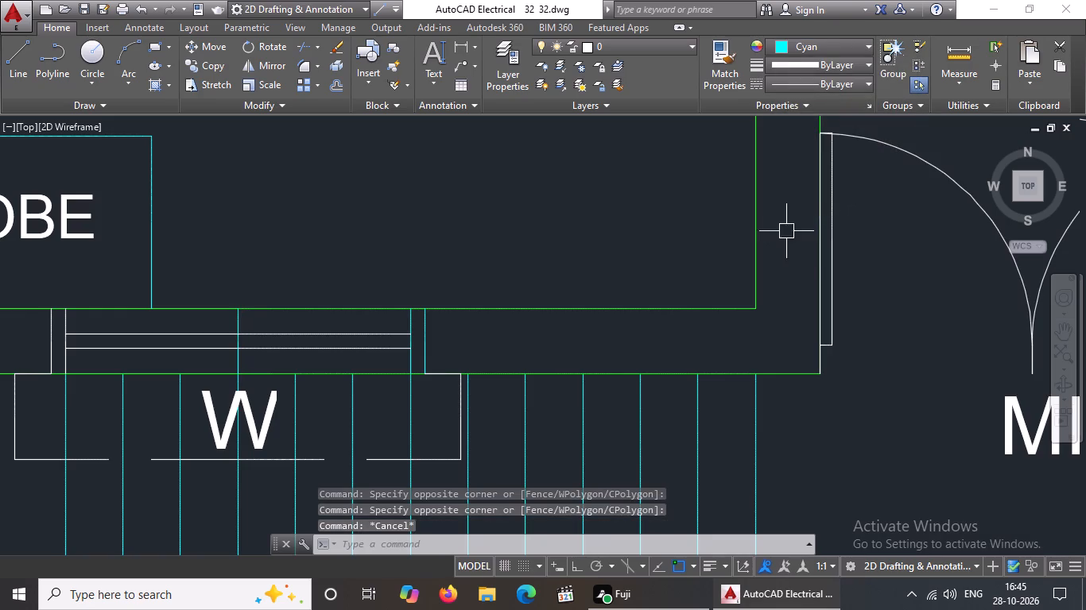
{"action": "left_click", "coordinate": [28, 298]}
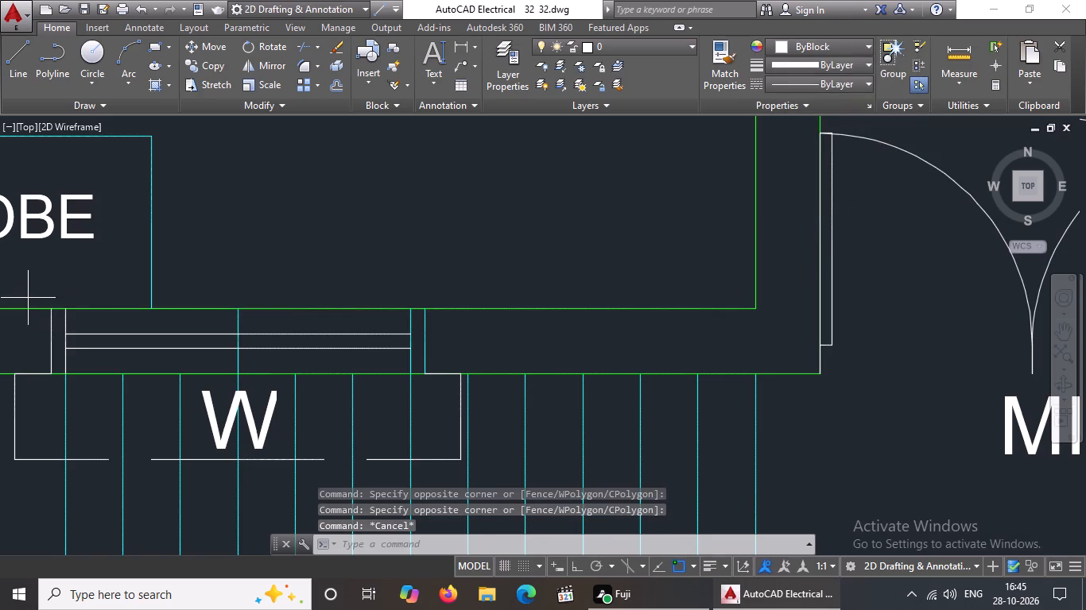
{"action": "left_click", "coordinate": [74, 380]}
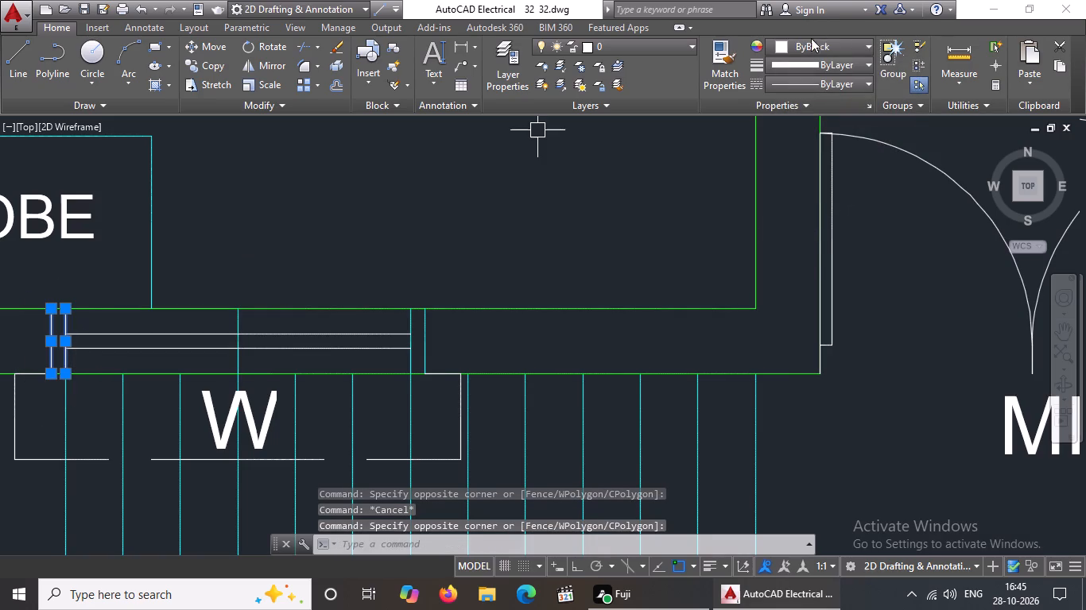
{"action": "left_click", "coordinate": [802, 43]}
{"action": "left_click", "coordinate": [824, 207]}
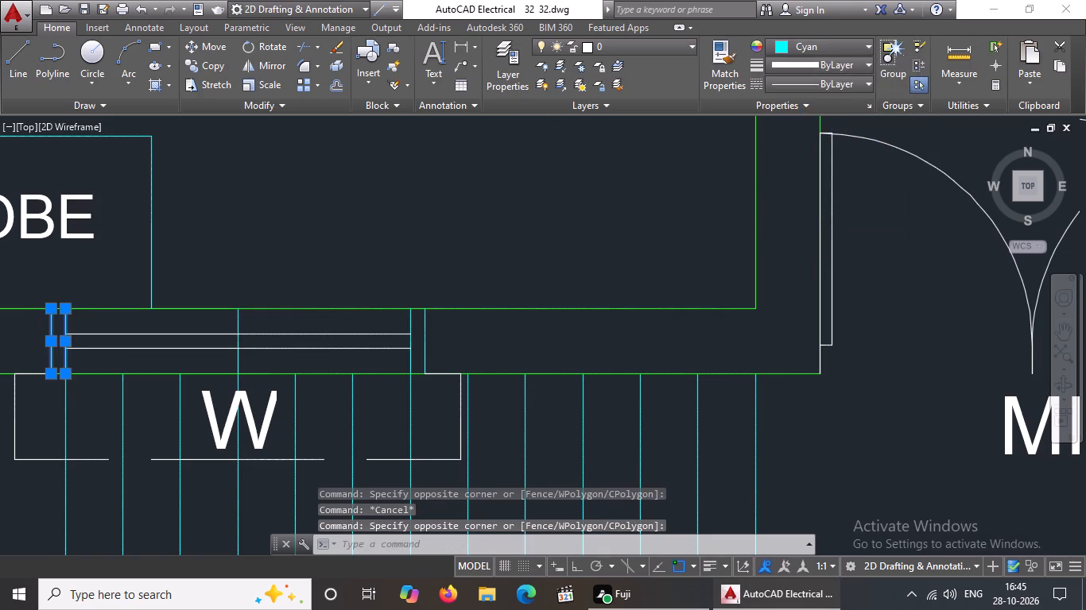
{"action": "key", "text": "Escape"}
Change the staircase wall window's two horizontal glass lines to cyan.
{"action": "left_click", "coordinate": [352, 344]}
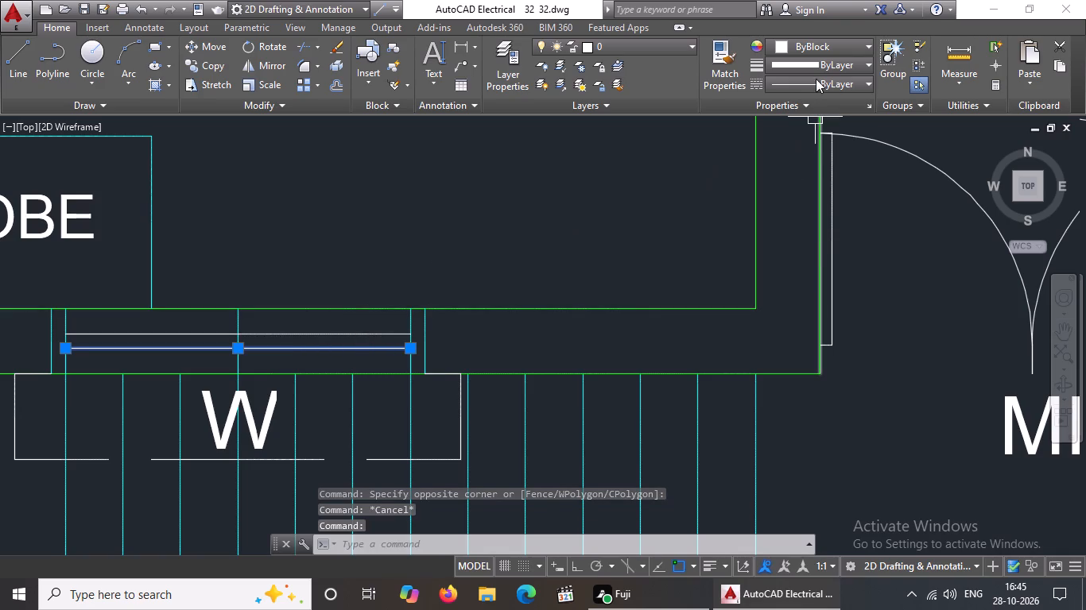
{"action": "left_click", "coordinate": [813, 46]}
{"action": "left_click", "coordinate": [828, 206]}
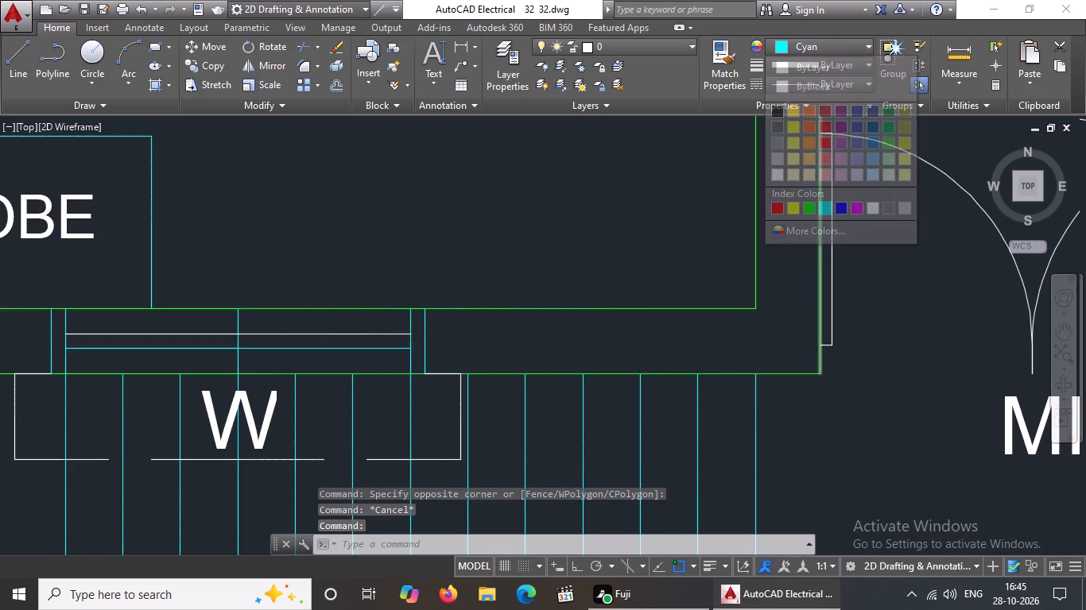
{"action": "key", "text": "Escape"}
{"action": "left_click", "coordinate": [364, 337]}
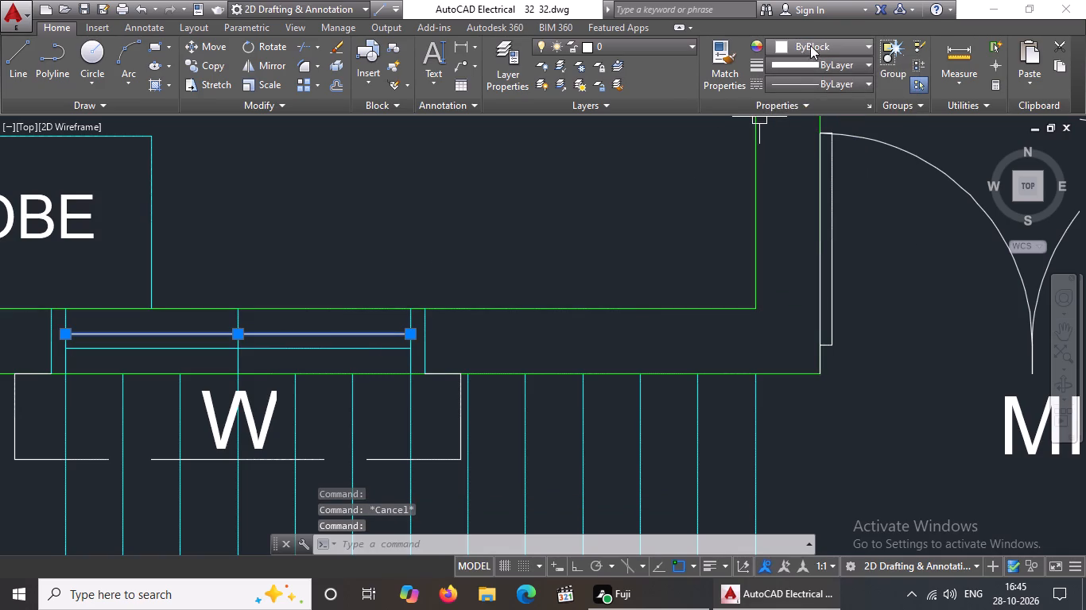
{"action": "left_click", "coordinate": [810, 43]}
{"action": "left_click", "coordinate": [829, 205]}
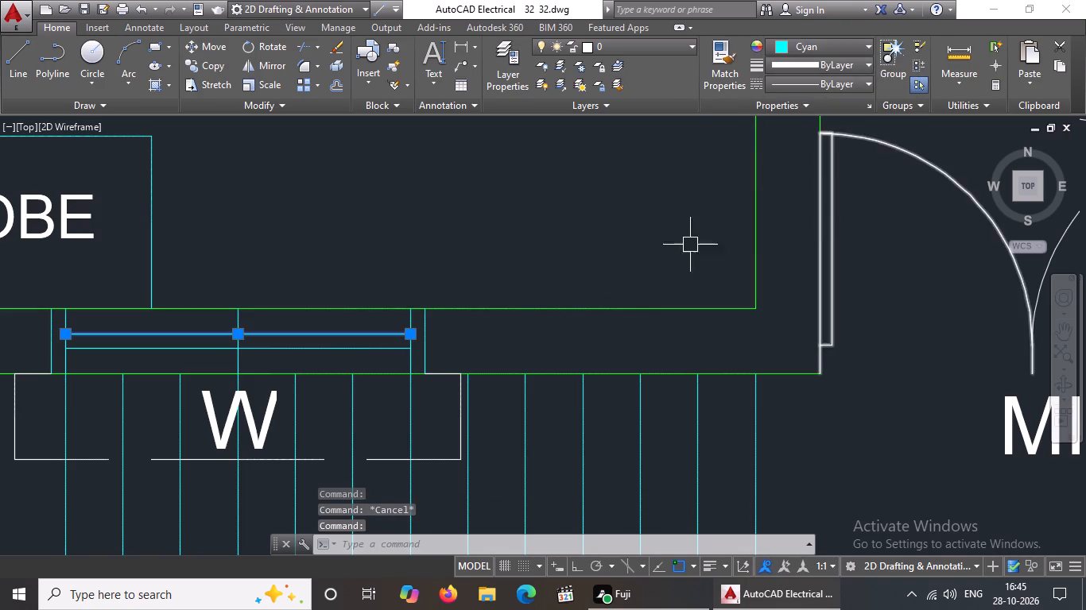
{"action": "key", "text": "Escape"}
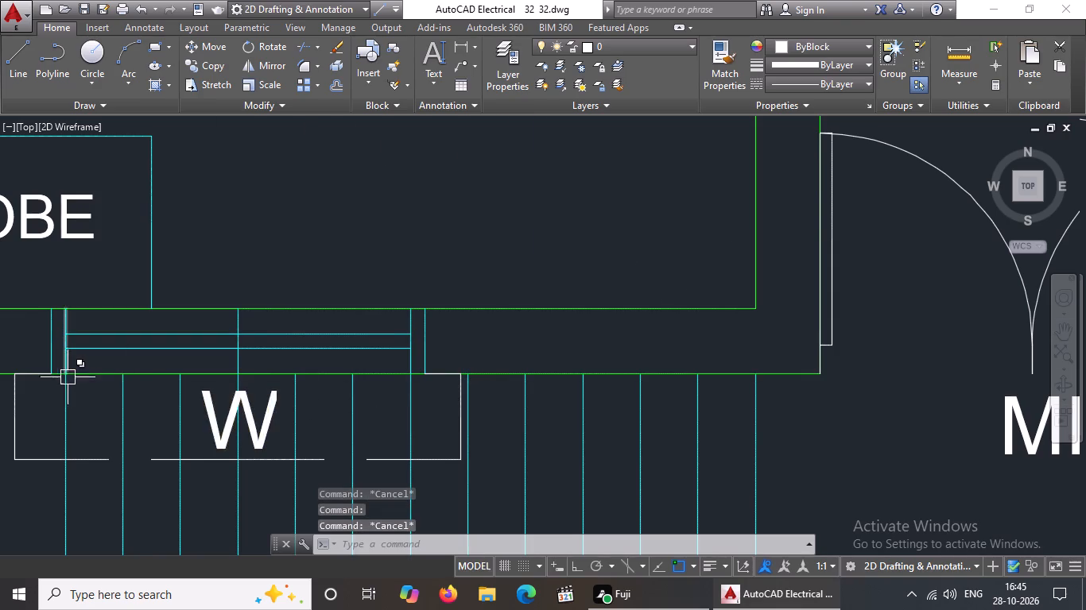
Change the staircase wall window's projection lines, along with the W label inside them, to cyan.
{"action": "scroll", "coordinate": [68, 377], "scroll_direction": "down", "scroll_amount": 1}
{"action": "left_click", "coordinate": [17, 363]}
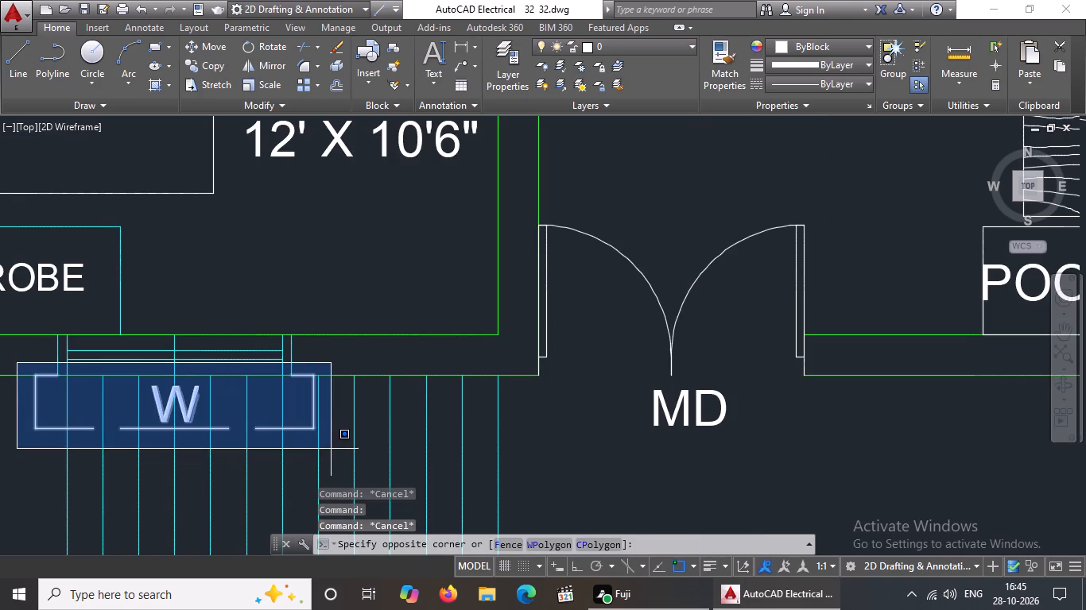
{"action": "left_click", "coordinate": [332, 447]}
{"action": "left_click", "coordinate": [806, 44]}
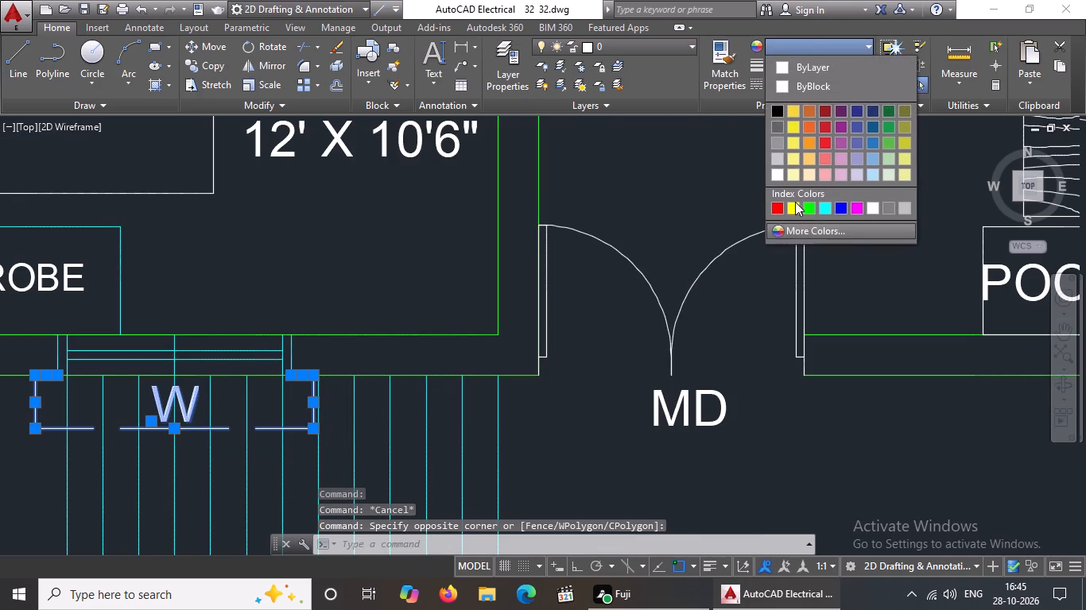
{"action": "left_click", "coordinate": [828, 206]}
{"action": "key", "text": "Escape"}
Set the colour of the staircase wall window's W label to ByBlock.
{"action": "left_click_drag", "start_coordinate": [192, 408], "coordinate": [205, 394]}
{"action": "left_click", "coordinate": [855, 49]}
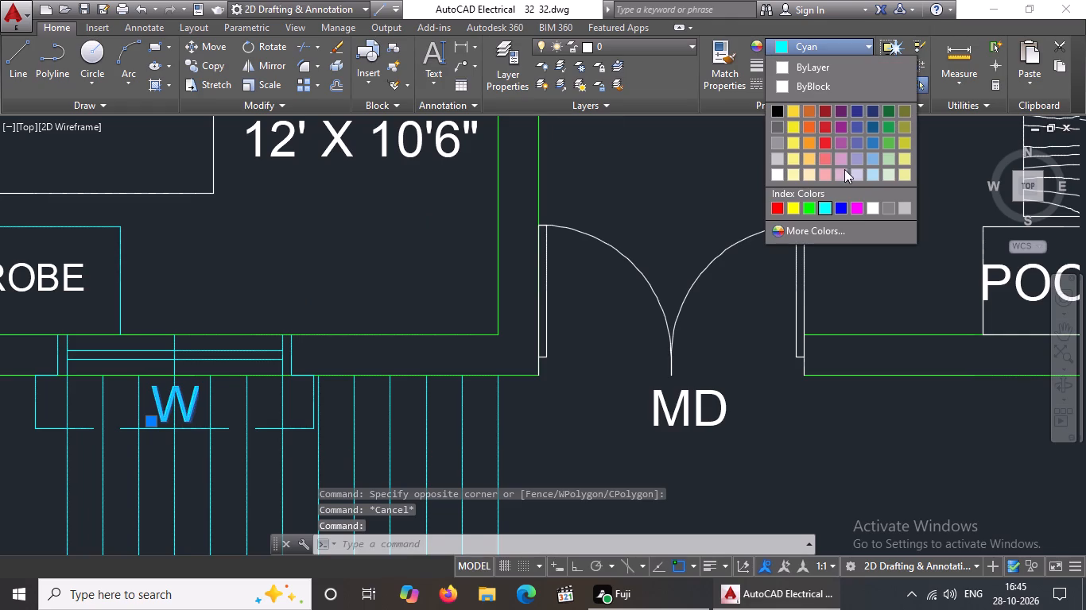
{"action": "left_click", "coordinate": [806, 90]}
{"action": "key", "text": "Escape"}
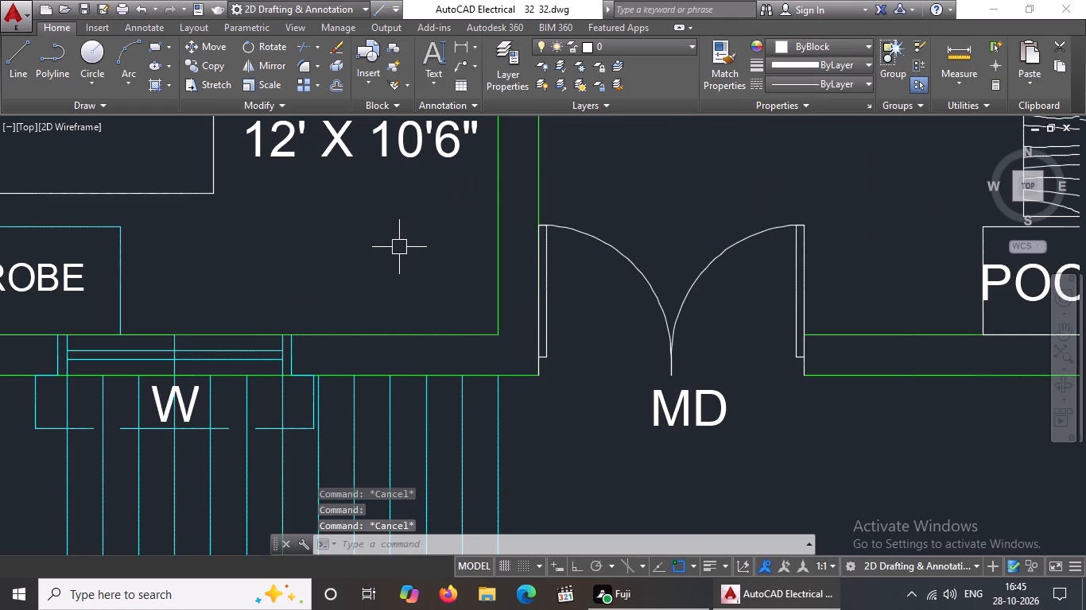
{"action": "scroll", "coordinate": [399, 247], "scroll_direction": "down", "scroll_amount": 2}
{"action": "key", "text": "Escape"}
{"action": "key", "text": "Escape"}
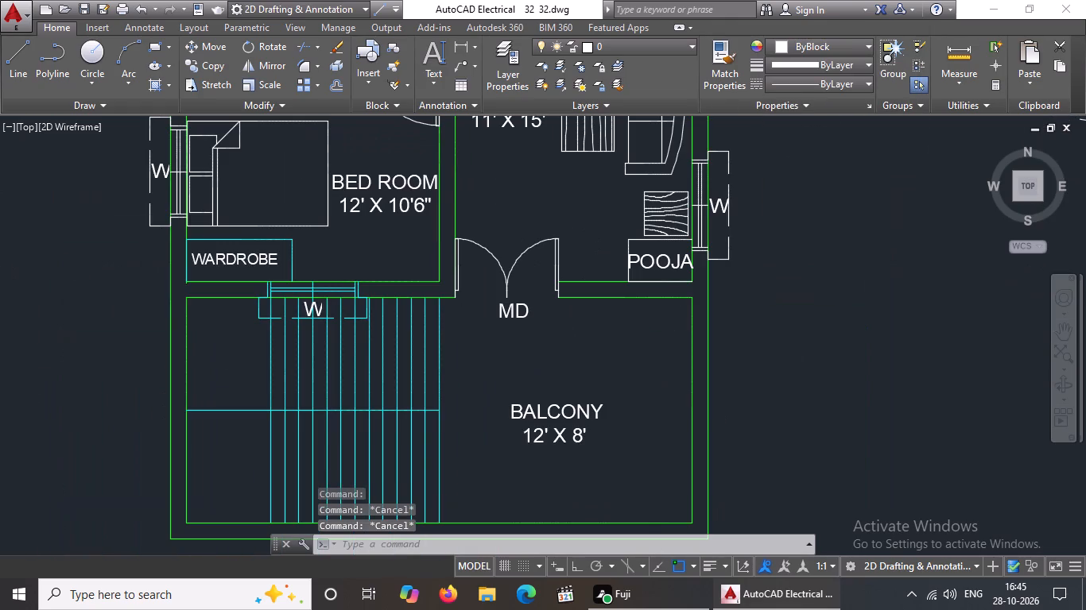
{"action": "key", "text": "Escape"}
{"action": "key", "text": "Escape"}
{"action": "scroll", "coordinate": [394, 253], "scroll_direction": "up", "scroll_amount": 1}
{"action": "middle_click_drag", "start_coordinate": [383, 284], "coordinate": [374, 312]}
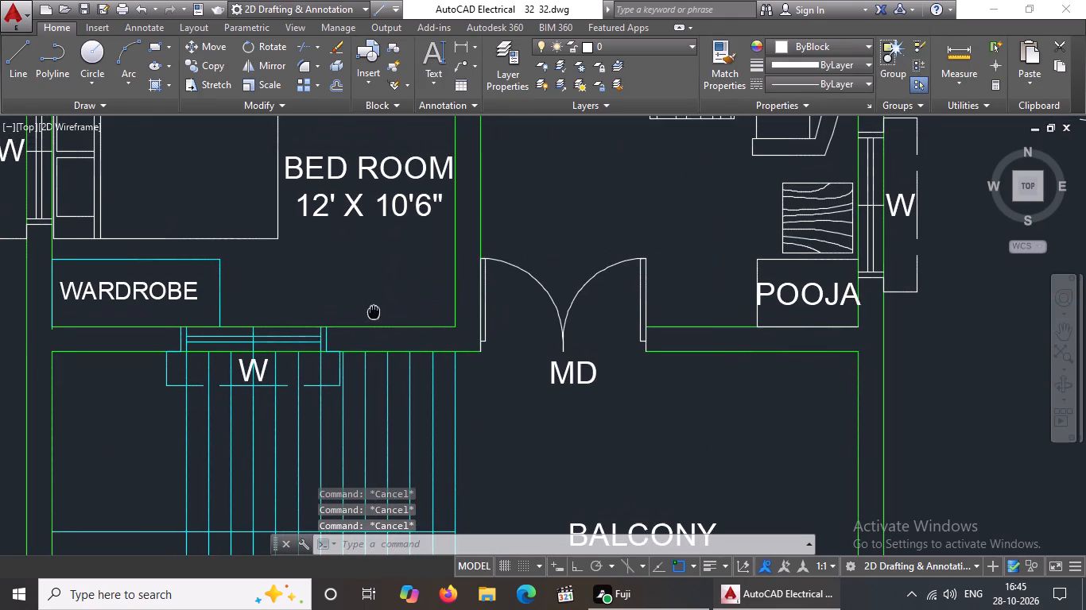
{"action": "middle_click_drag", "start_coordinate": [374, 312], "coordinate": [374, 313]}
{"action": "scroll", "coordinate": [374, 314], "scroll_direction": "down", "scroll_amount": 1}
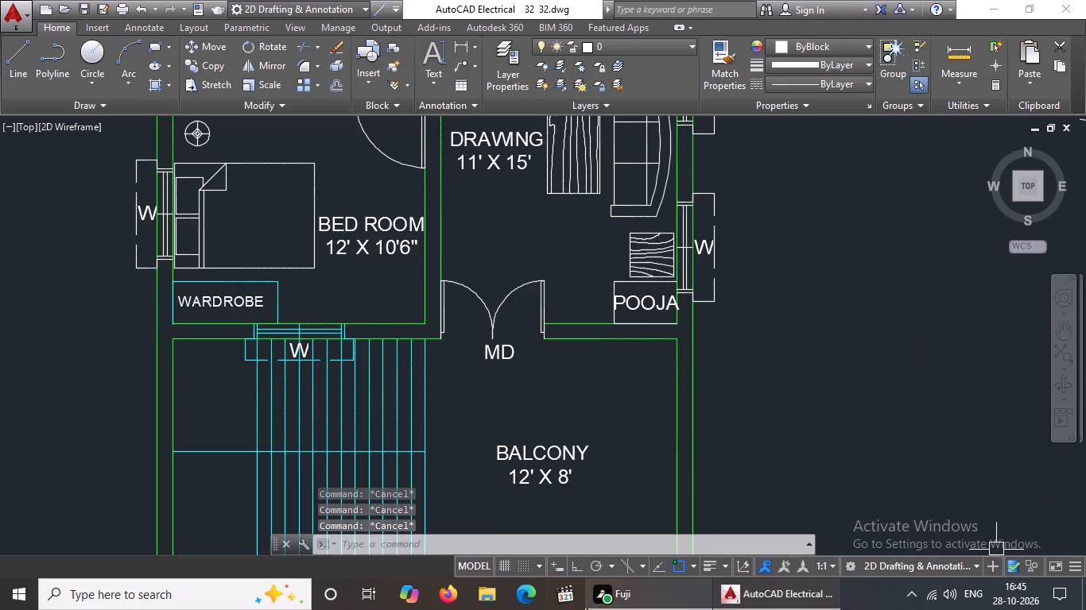